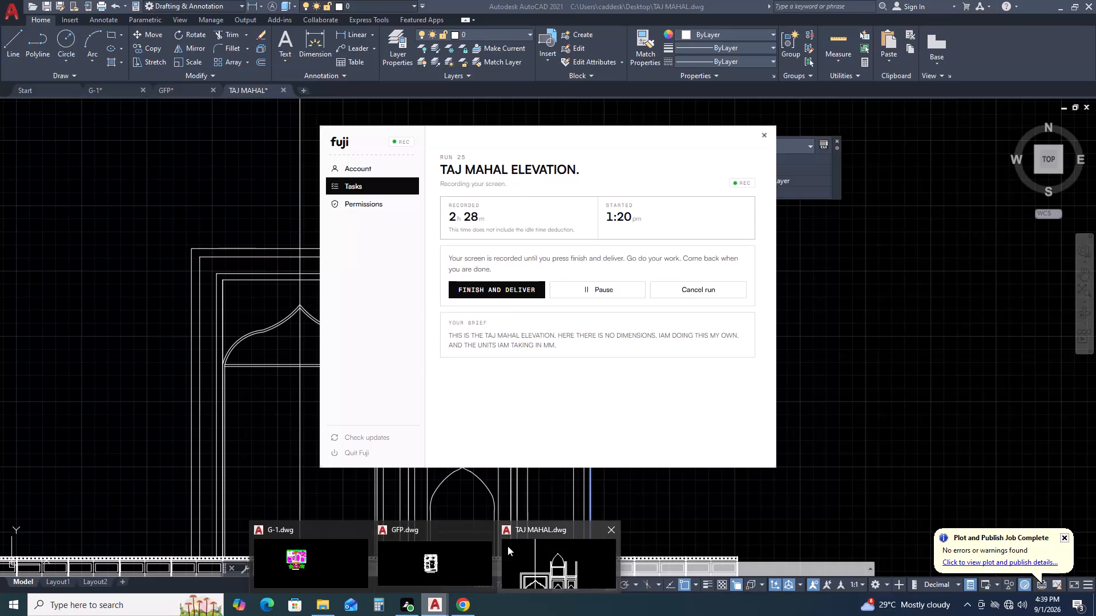
Switch to the TAJ MAHAL drawing and examine the facade around the outermost vertical line beside the narrow arched bay.
{"action": "left_click", "coordinate": [507, 546]}
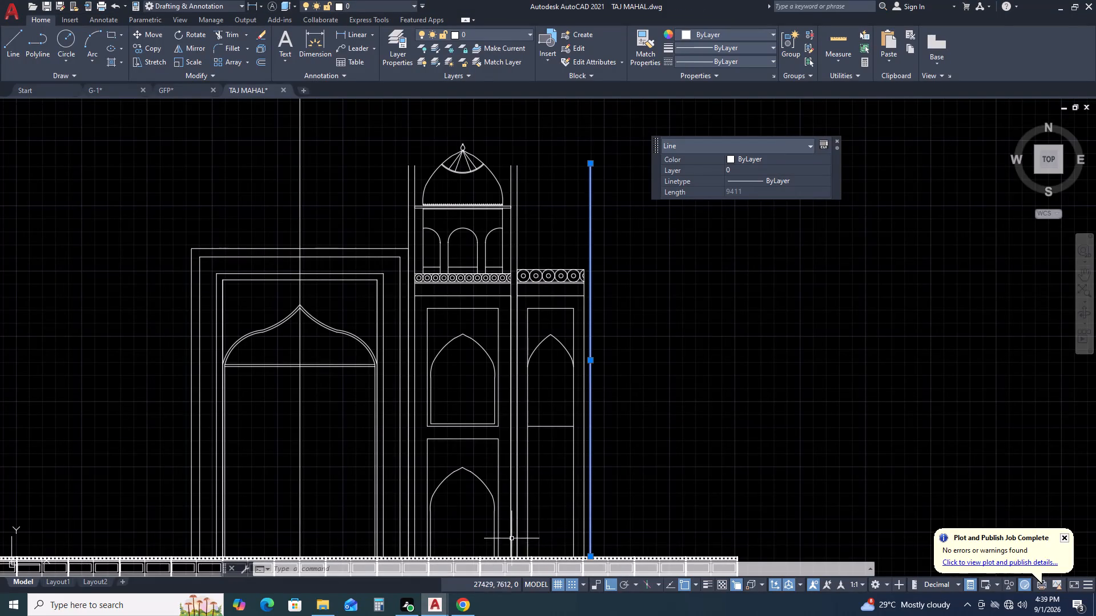
{"action": "scroll", "coordinate": [526, 374], "scroll_direction": "down", "scroll_amount": 1}
{"action": "middle_click_drag", "start_coordinate": [639, 379], "coordinate": [525, 343]}
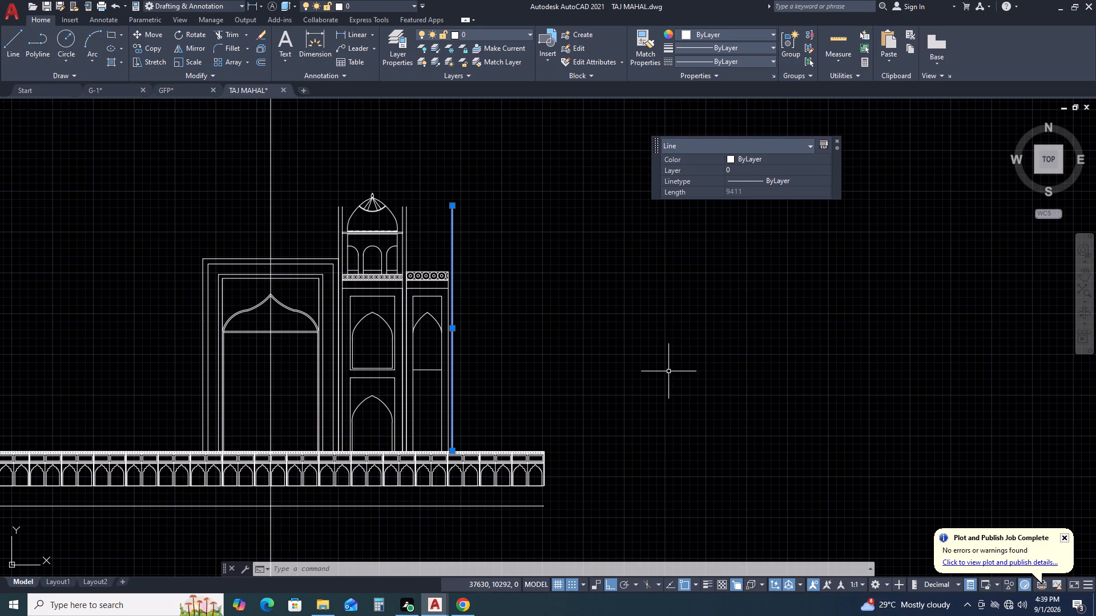
{"action": "scroll", "coordinate": [578, 352], "scroll_direction": "down", "scroll_amount": 1}
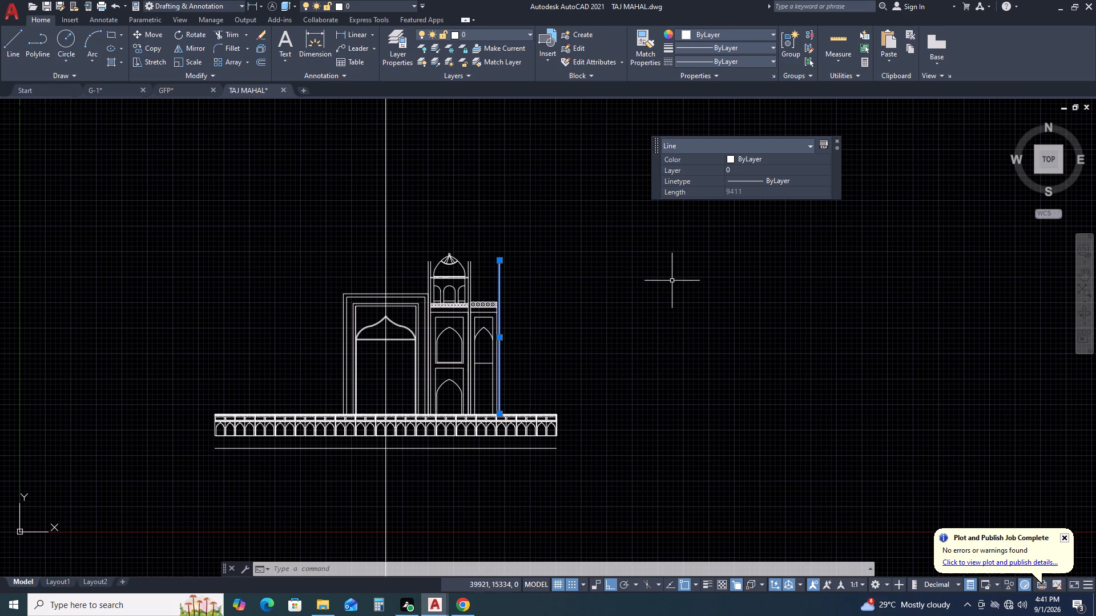
{"action": "scroll", "coordinate": [670, 281], "scroll_direction": "down", "scroll_amount": 1}
{"action": "middle_click_drag", "start_coordinate": [566, 305], "coordinate": [561, 300]}
{"action": "scroll", "coordinate": [552, 308], "scroll_direction": "up", "scroll_amount": 4}
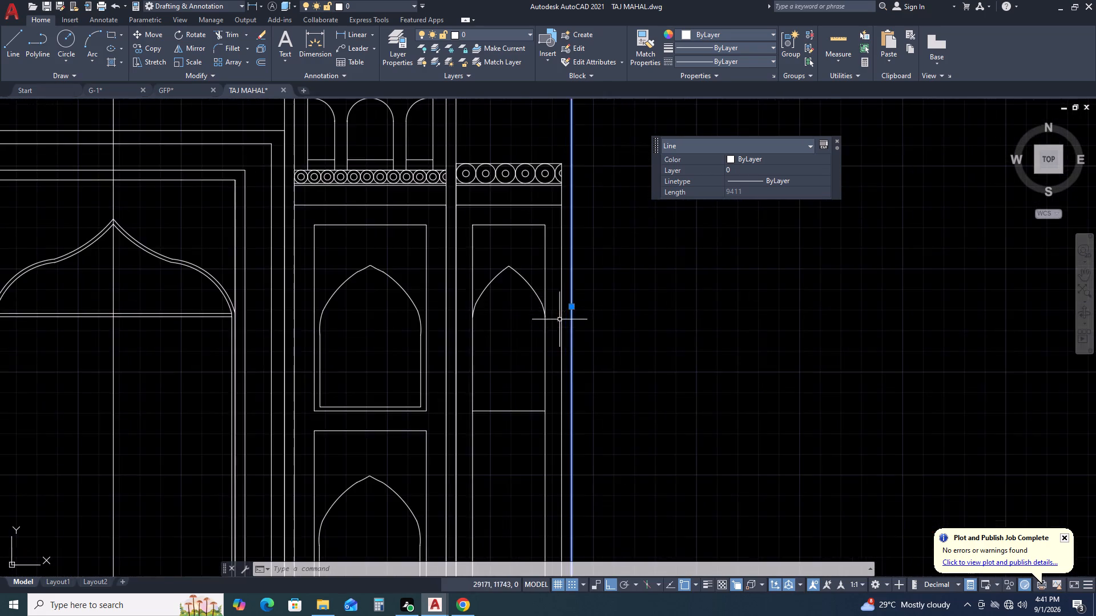
{"action": "scroll", "coordinate": [584, 313], "scroll_direction": "up", "scroll_amount": 1}
{"action": "middle_click_drag", "start_coordinate": [632, 290], "coordinate": [565, 302]}
{"action": "scroll", "coordinate": [563, 303], "scroll_direction": "down", "scroll_amount": 2}
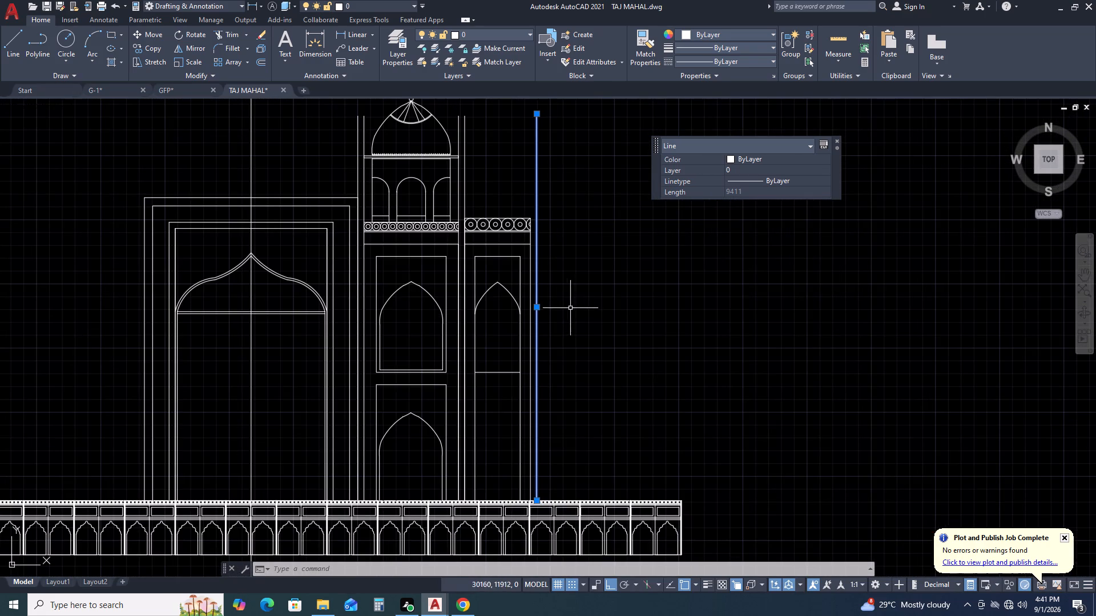
{"action": "middle_click_drag", "start_coordinate": [517, 323], "coordinate": [610, 303]}
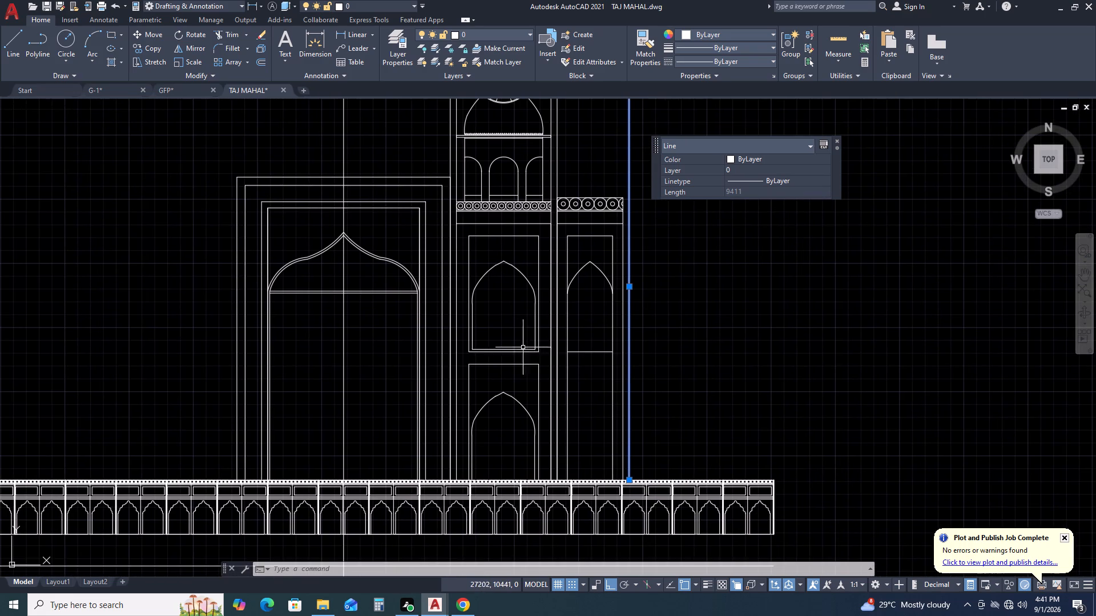
Undo the latest edits back through the grip edit, the offset, the linear dimension and the erase.
{"action": "scroll", "coordinate": [511, 347], "scroll_direction": "up", "scroll_amount": 1}
{"action": "key", "text": "ctrl+z"}
{"action": "key", "text": "ctrl+z"}
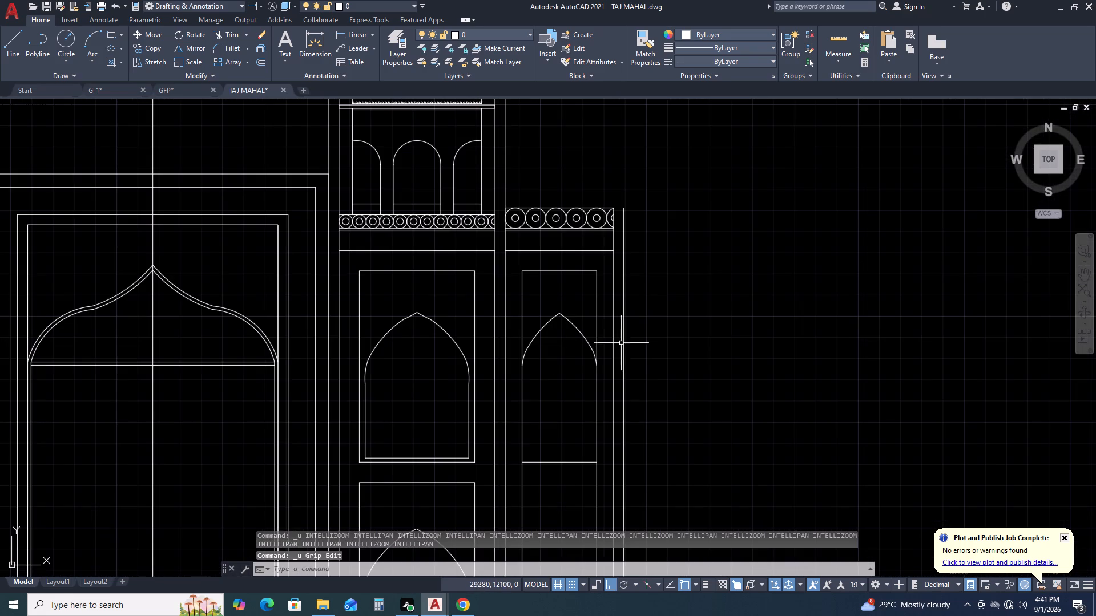
{"action": "key", "text": "ctrl+z"}
{"action": "key", "text": "ctrl+z"}
{"action": "key", "text": "ctrl+z"}
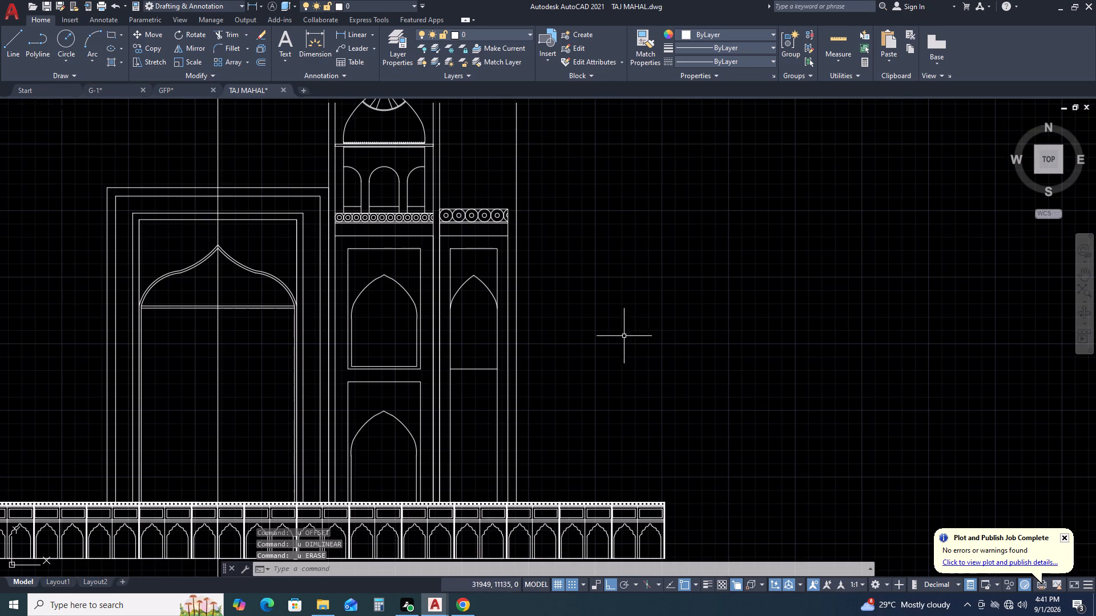
Stretch the top end of the narrow arched bay's outer edge line about 1140 mm upward above the circle frieze.
{"action": "middle_click_drag", "start_coordinate": [438, 290], "coordinate": [543, 277]}
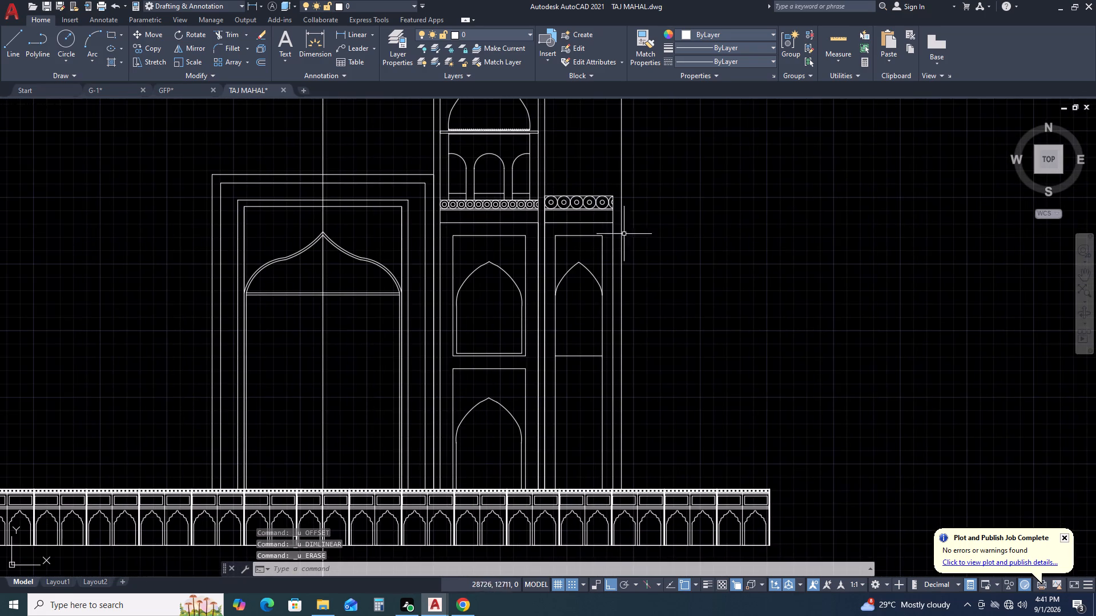
{"action": "middle_click_drag", "start_coordinate": [620, 193], "coordinate": [656, 264]}
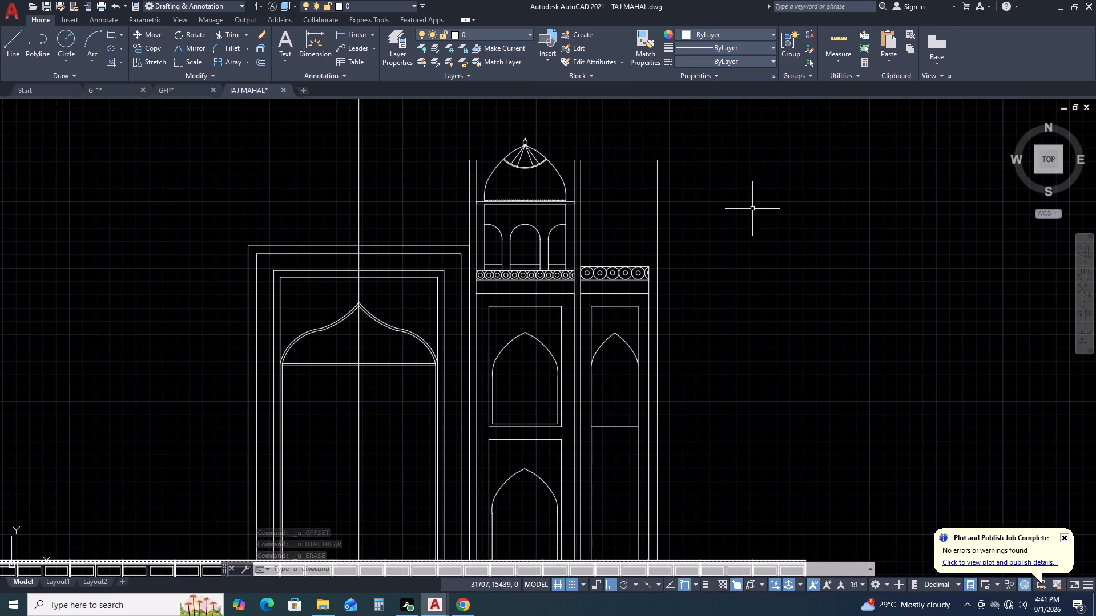
{"action": "middle_click_drag", "start_coordinate": [745, 209], "coordinate": [725, 217]}
{"action": "middle_click_drag", "start_coordinate": [708, 224], "coordinate": [609, 236]}
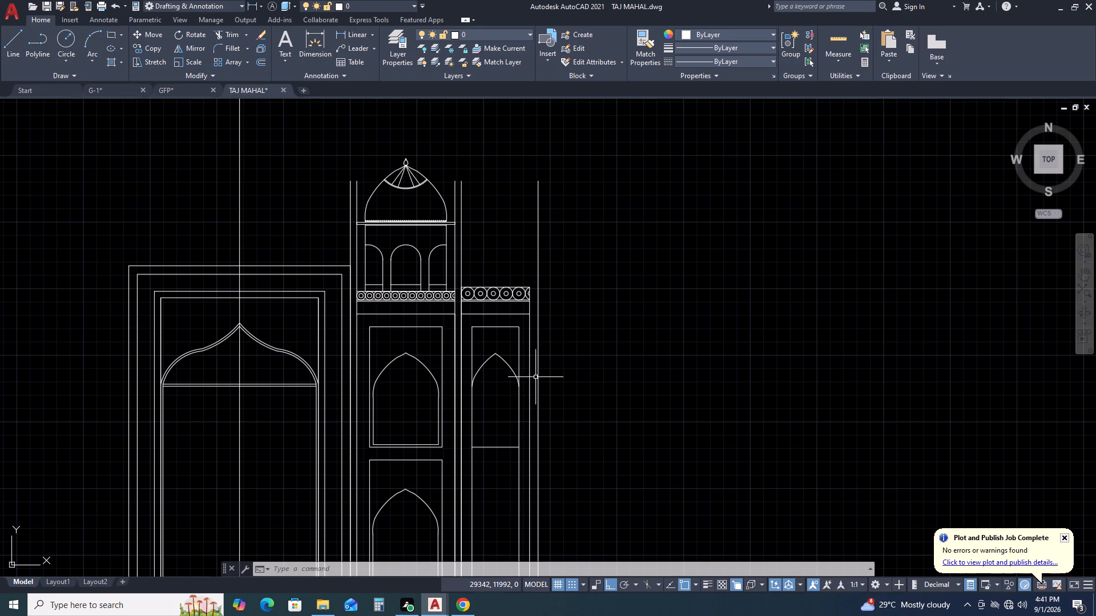
{"action": "left_click", "coordinate": [529, 309]}
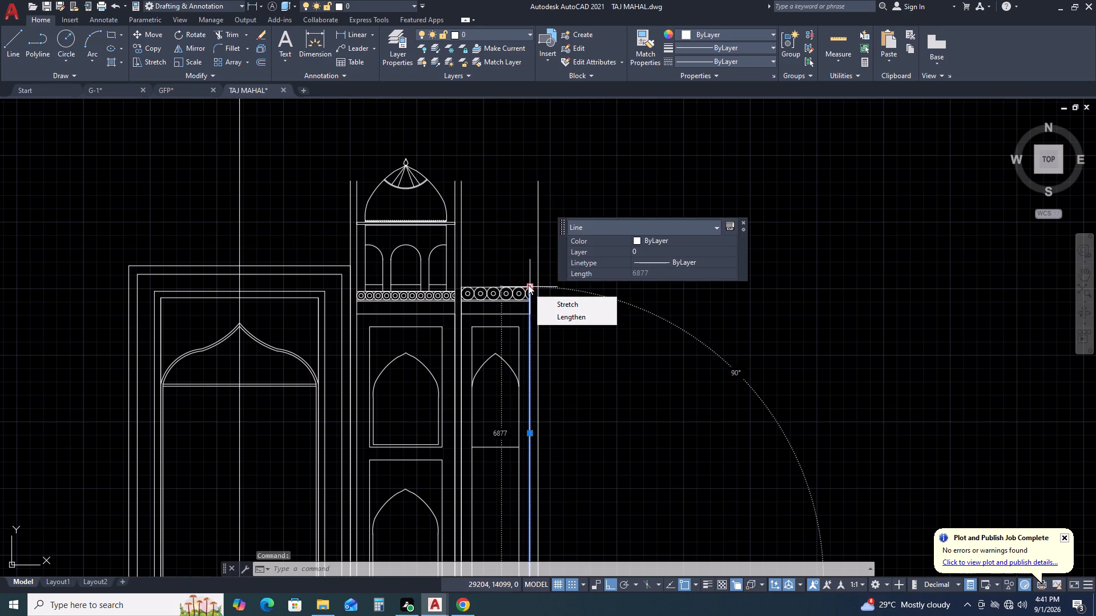
{"action": "left_click", "coordinate": [528, 285]}
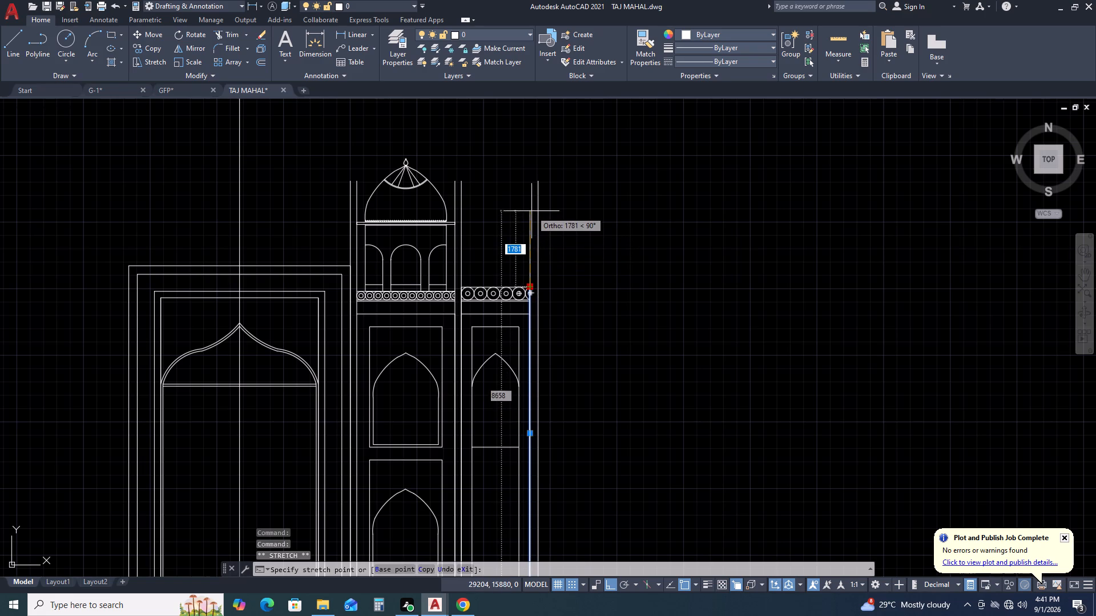
{"action": "left_click", "coordinate": [531, 238]}
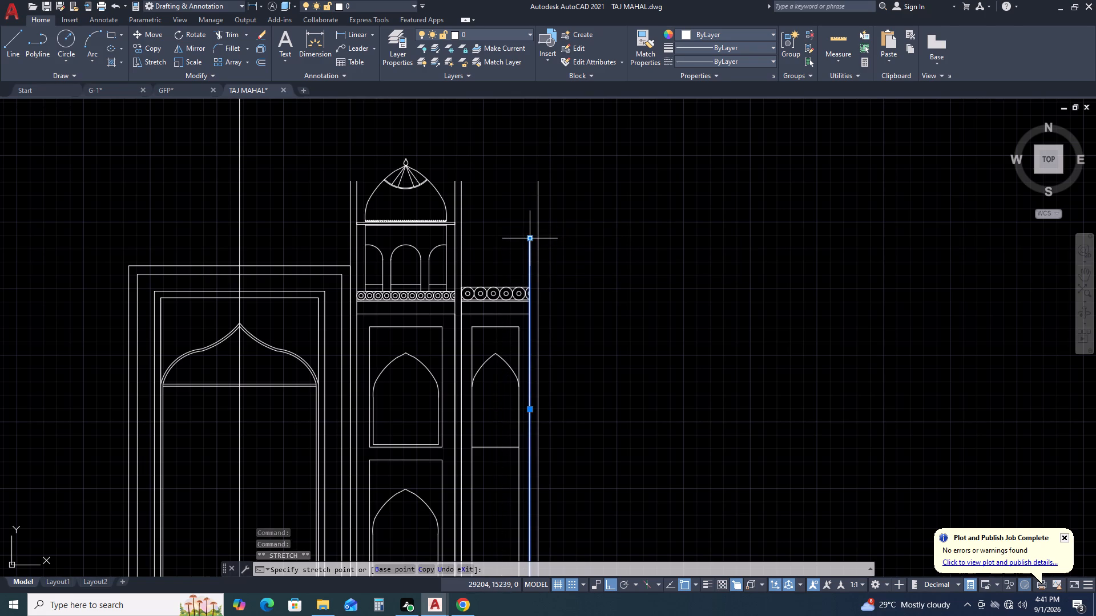
{"action": "middle_click_drag", "start_coordinate": [559, 281], "coordinate": [700, 321]}
{"action": "key", "text": "Escape"}
{"action": "key", "text": "Escape"}
{"action": "key", "text": "Escape"}
{"action": "key", "text": "Escape"}
{"action": "key", "text": "Escape"}
{"action": "key", "text": "Escape"}
{"action": "key", "text": "Escape"}
Draw a horizontal line above the narrow bay, from the domed kiosk's side of the pier past the outermost vertical.
{"action": "middle_click_drag", "start_coordinate": [485, 310], "coordinate": [671, 303]}
{"action": "key", "text": "l"}
{"action": "key", "text": "space"}
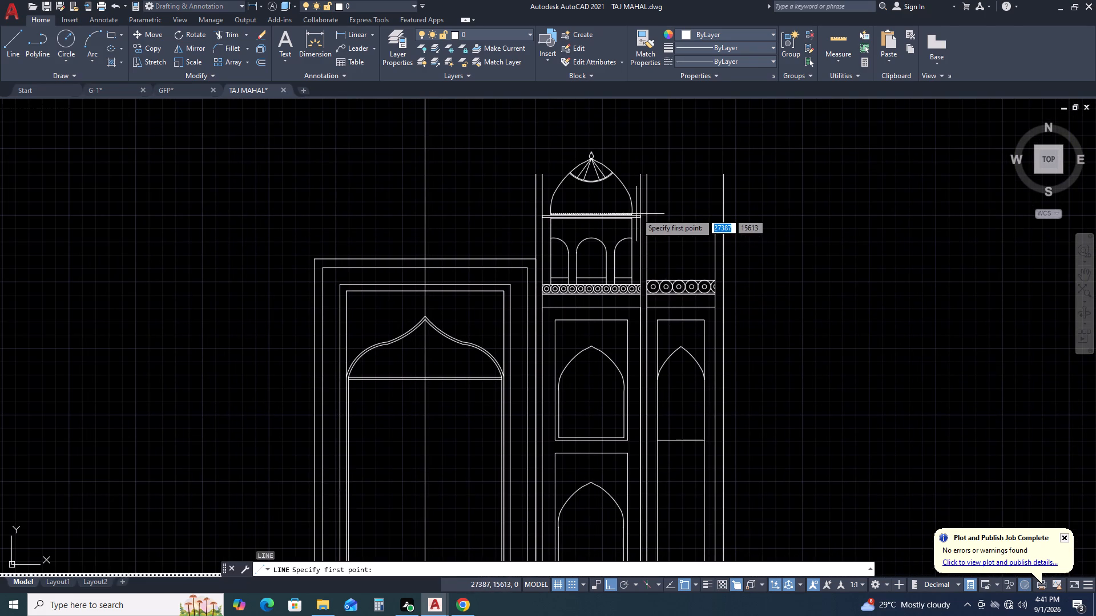
{"action": "left_click", "coordinate": [638, 229]}
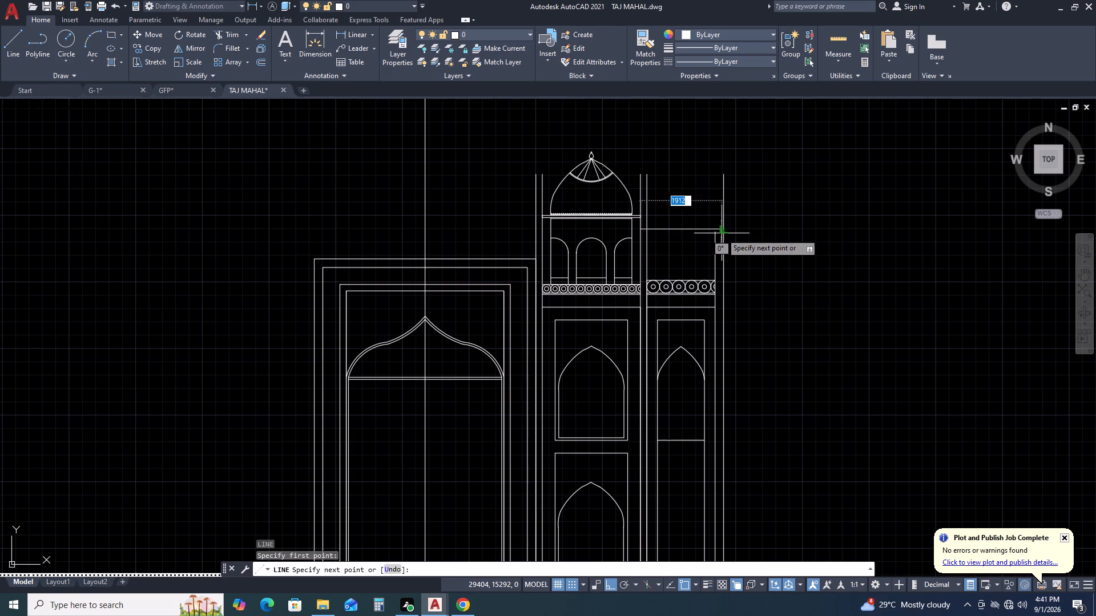
{"action": "scroll", "coordinate": [722, 233], "scroll_direction": "up", "scroll_amount": 1}
{"action": "left_click", "coordinate": [808, 233]}
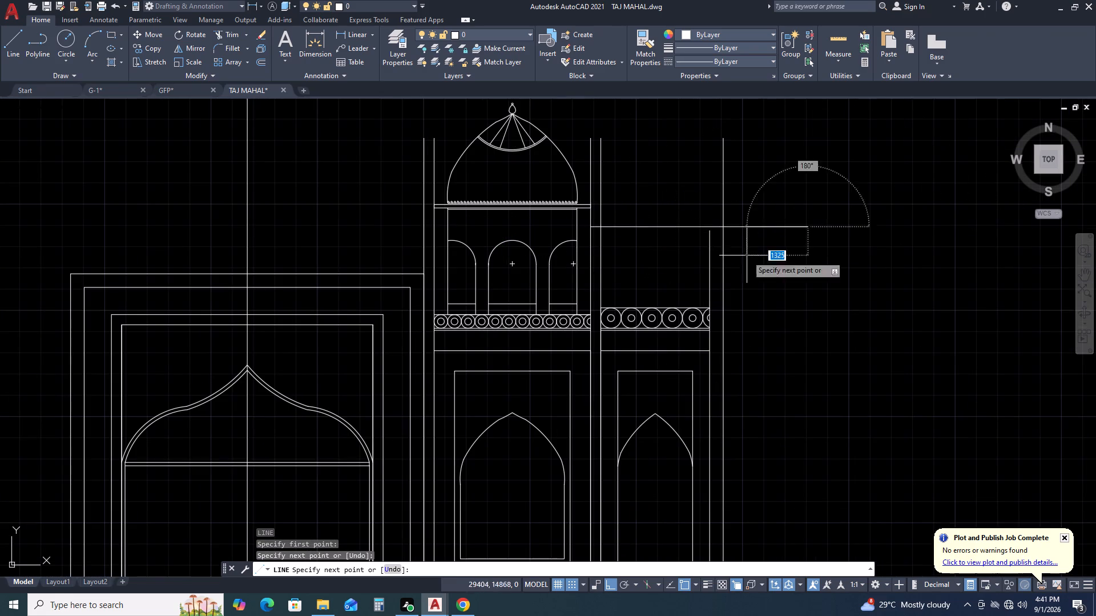
{"action": "key", "text": "Escape"}
Trim the three pier verticals above the new horizontal line and cut off that line's overhang beyond the outermost vertical.
{"action": "middle_click_drag", "start_coordinate": [706, 240], "coordinate": [731, 272]}
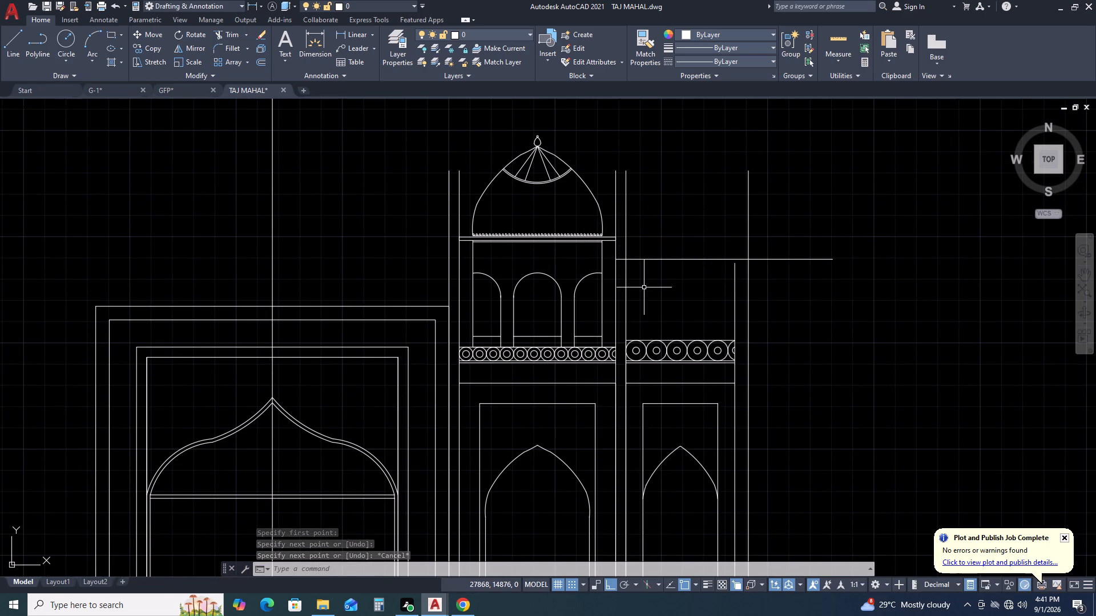
{"action": "type", "text": "TR"}
{"action": "key", "text": "space"}
{"action": "left_click", "coordinate": [770, 230]}
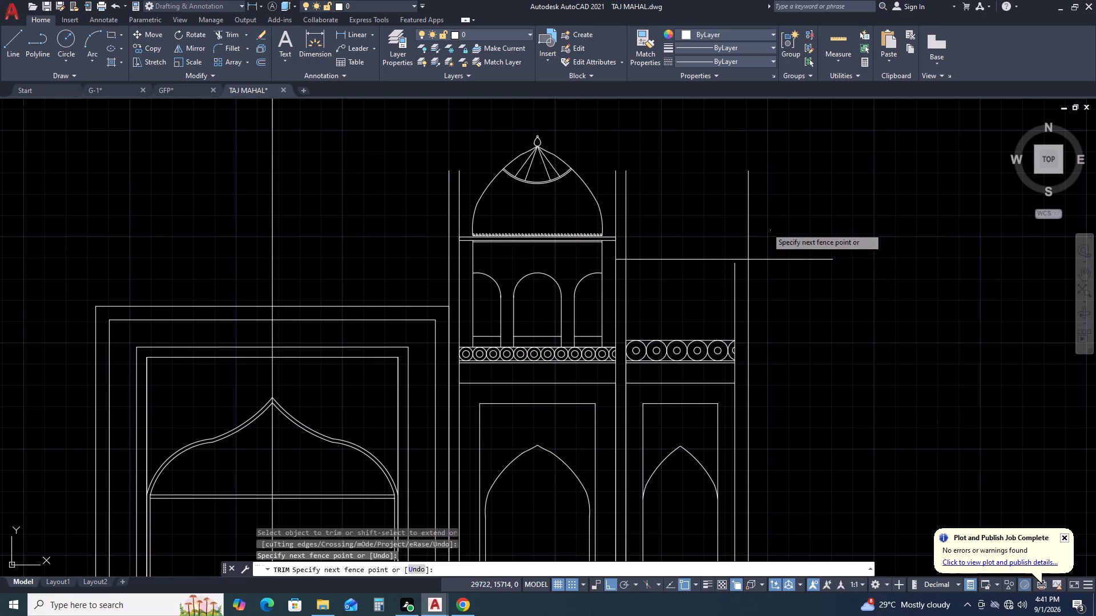
{"action": "left_click", "coordinate": [612, 177]}
{"action": "scroll", "coordinate": [617, 242], "scroll_direction": "up", "scroll_amount": 2}
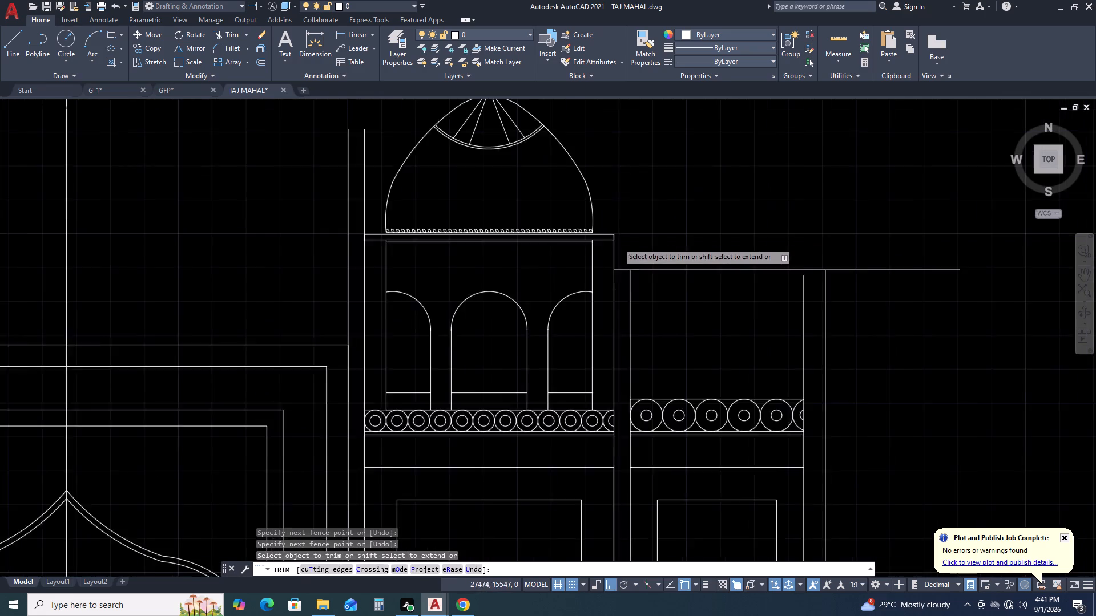
{"action": "left_click", "coordinate": [624, 242]}
{"action": "left_click", "coordinate": [598, 251]}
{"action": "scroll", "coordinate": [656, 249], "scroll_direction": "down", "scroll_amount": 2}
{"action": "left_click", "coordinate": [817, 238]}
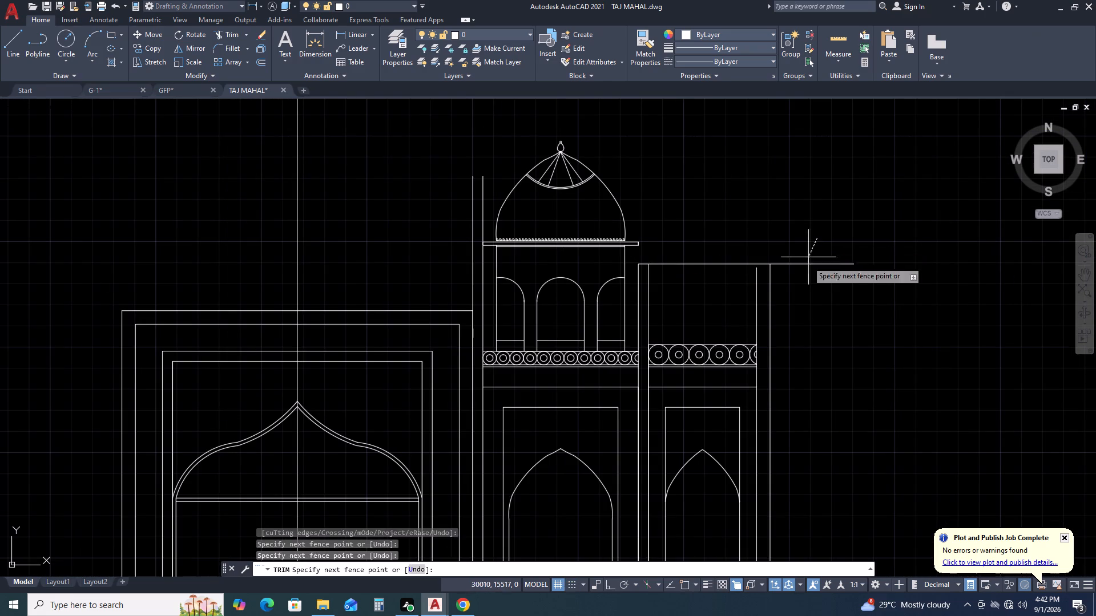
{"action": "left_click", "coordinate": [801, 276]}
{"action": "key", "text": "Escape"}
Extend the outer pier's inner vertical line up to the horizontal top line.
{"action": "type", "text": "EX"}
{"action": "key", "text": "space"}
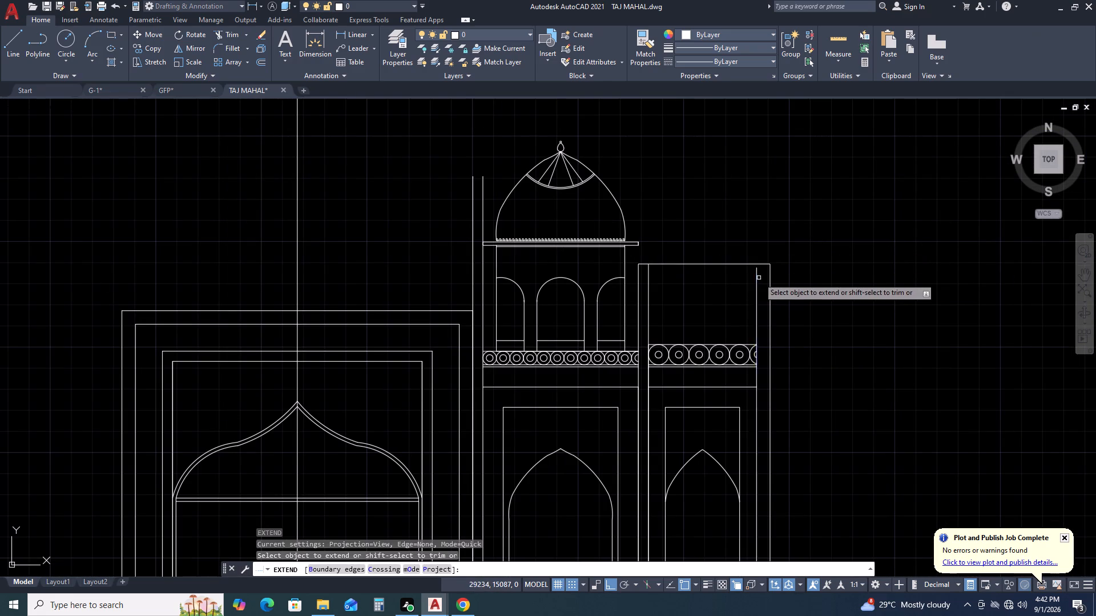
{"action": "left_click", "coordinate": [759, 278]}
{"action": "left_click", "coordinate": [749, 278]}
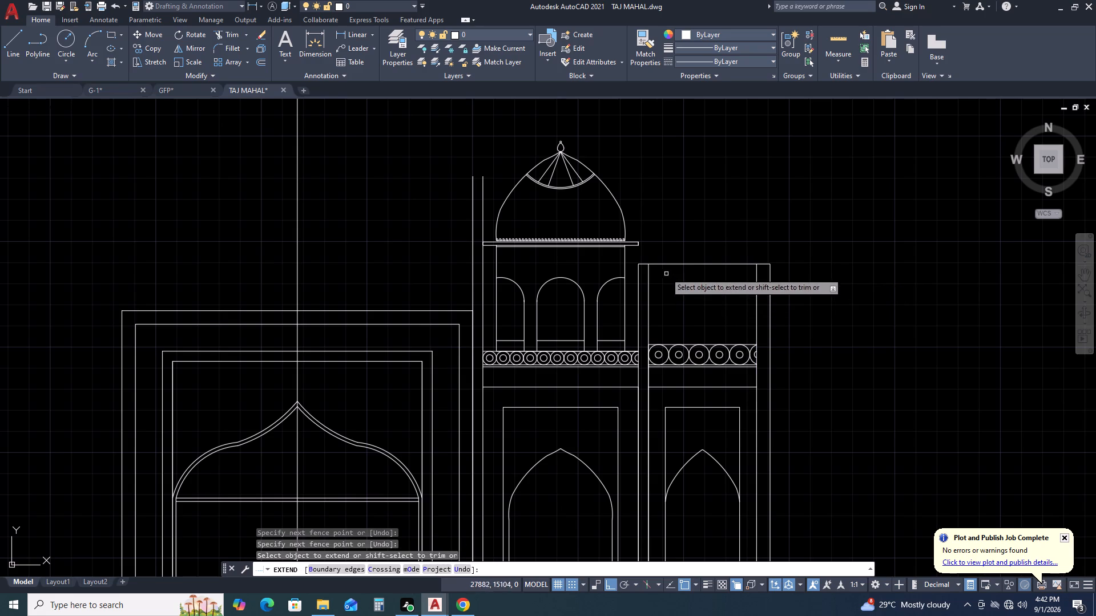
{"action": "key", "text": "Escape"}
Trim the horizontal top line between the two piers flanking the narrow bay, leaving only the pier caps.
{"action": "middle_click", "coordinate": [759, 338]}
{"action": "middle_click_drag", "start_coordinate": [755, 338], "coordinate": [684, 319]}
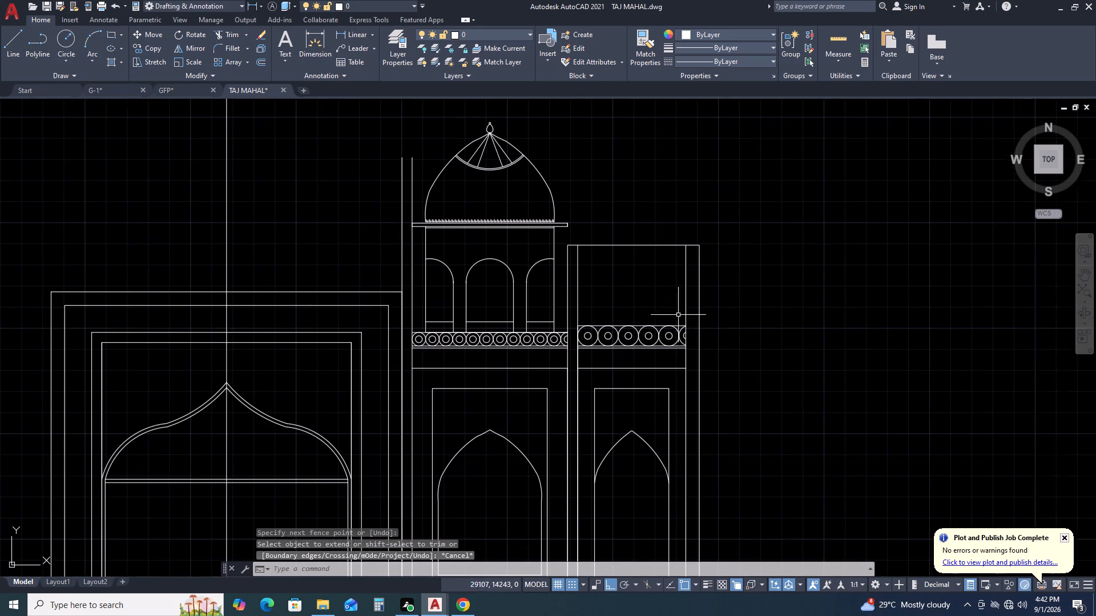
{"action": "scroll", "coordinate": [567, 253], "scroll_direction": "up", "scroll_amount": 2}
{"action": "middle_click_drag", "start_coordinate": [570, 252], "coordinate": [606, 325]}
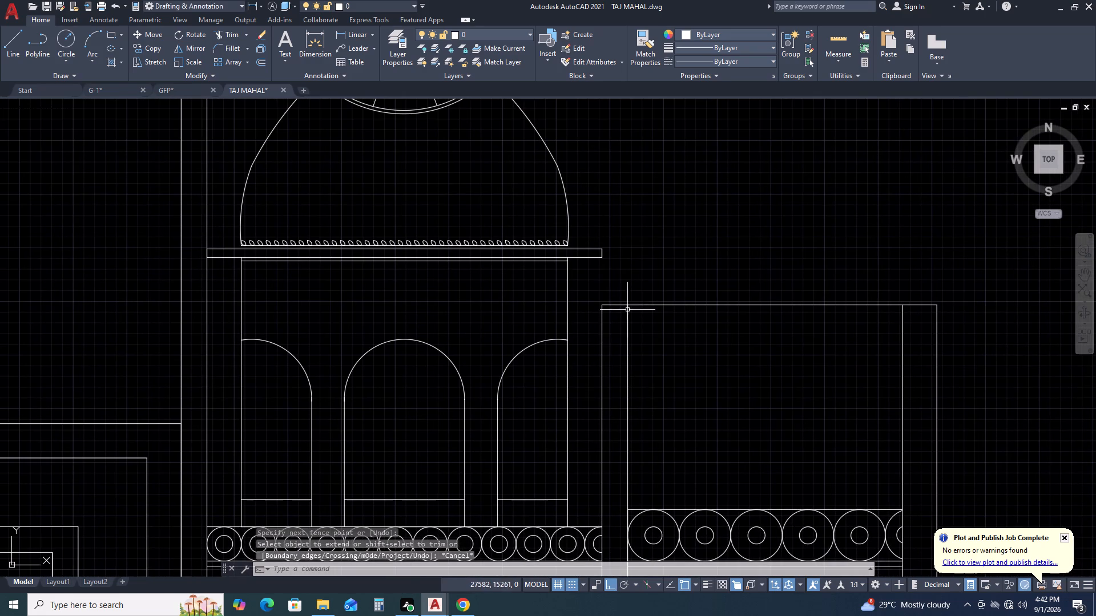
{"action": "middle_click_drag", "start_coordinate": [595, 336], "coordinate": [601, 363]}
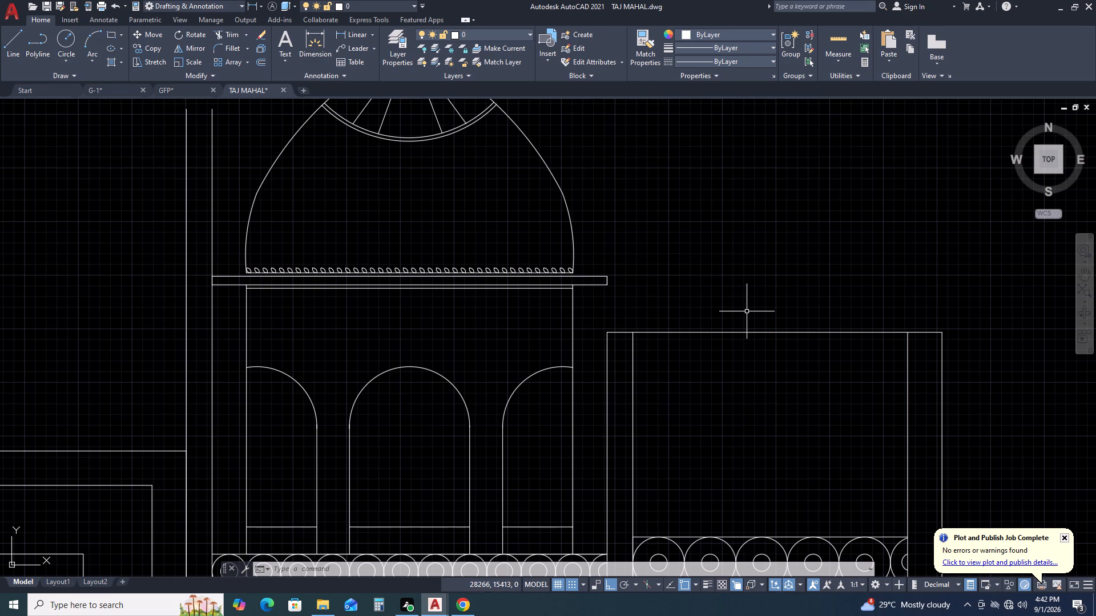
{"action": "type", "text": "TR"}
{"action": "key", "text": "space"}
{"action": "left_click_drag", "start_coordinate": [754, 363], "coordinate": [755, 356]}
{"action": "left_click", "coordinate": [756, 283]}
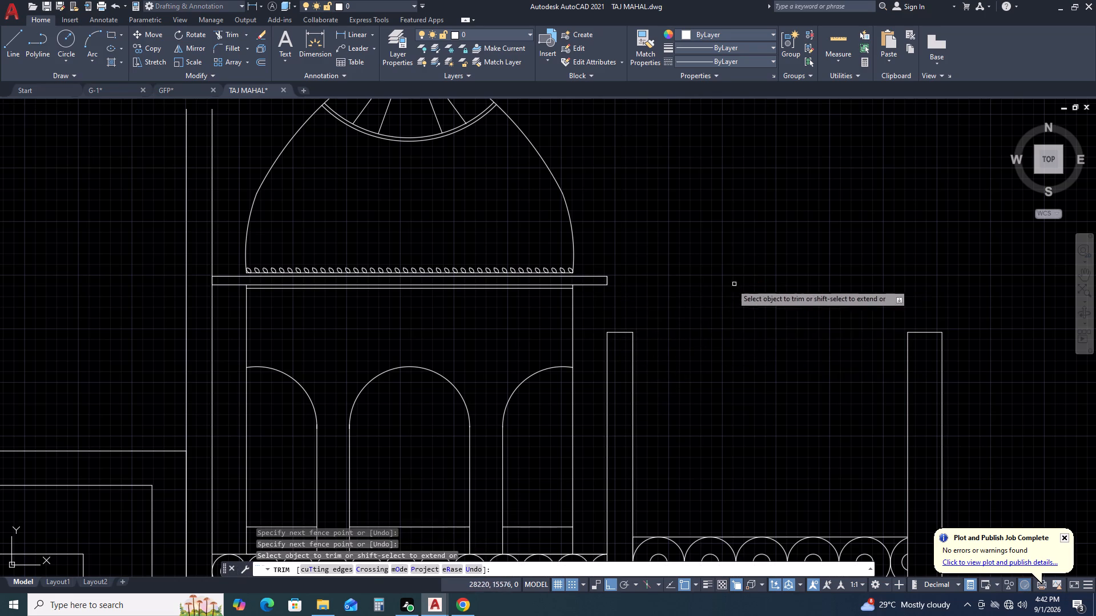
{"action": "scroll", "coordinate": [704, 282], "scroll_direction": "down", "scroll_amount": 1}
{"action": "middle_click_drag", "start_coordinate": [725, 301], "coordinate": [704, 339]}
{"action": "key", "text": "Escape"}
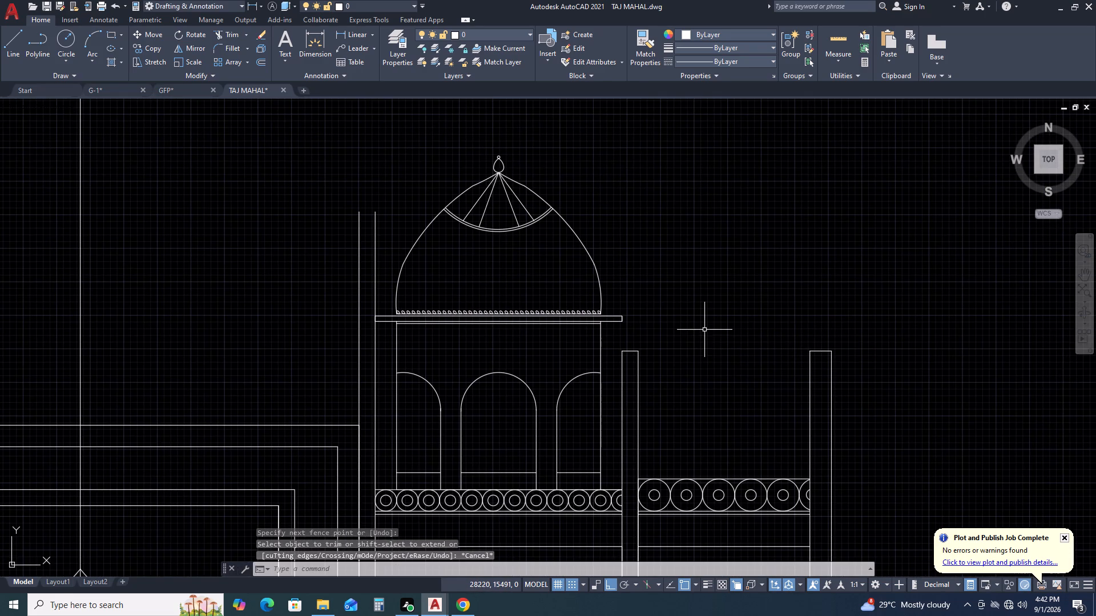
Examine the capped top of the pier between the domed kiosk and the narrow bay.
{"action": "middle_click_drag", "start_coordinate": [624, 357], "coordinate": [634, 358]}
{"action": "middle_click_drag", "start_coordinate": [648, 358], "coordinate": [654, 358]}
{"action": "middle_click_drag", "start_coordinate": [658, 358], "coordinate": [697, 355]}
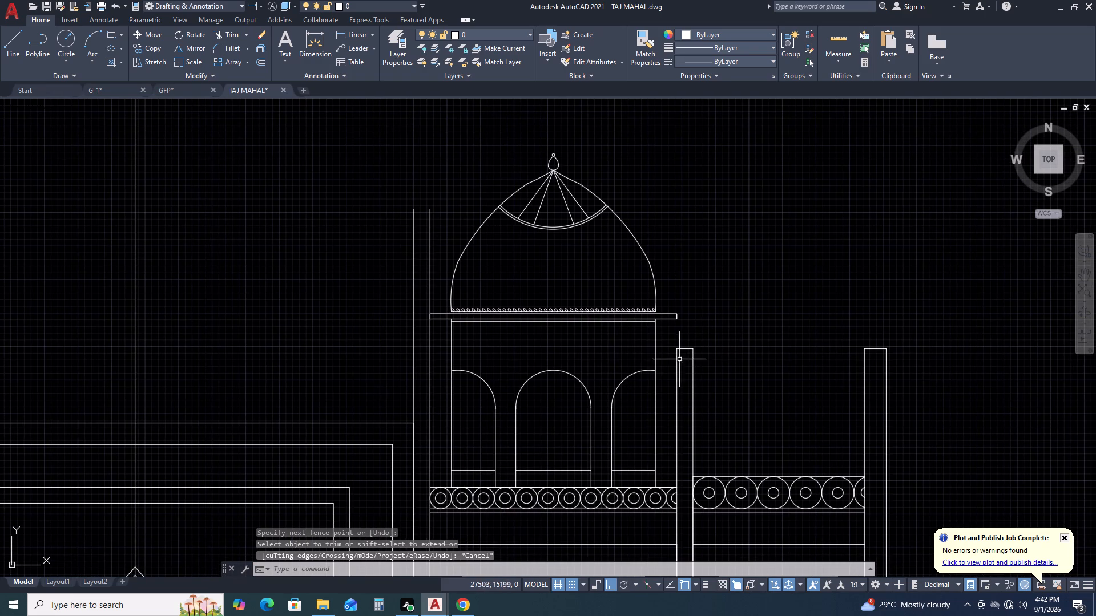
{"action": "middle_click_drag", "start_coordinate": [661, 371], "coordinate": [632, 355]}
{"action": "middle_click_drag", "start_coordinate": [621, 352], "coordinate": [615, 351]}
{"action": "middle_click", "coordinate": [600, 348]}
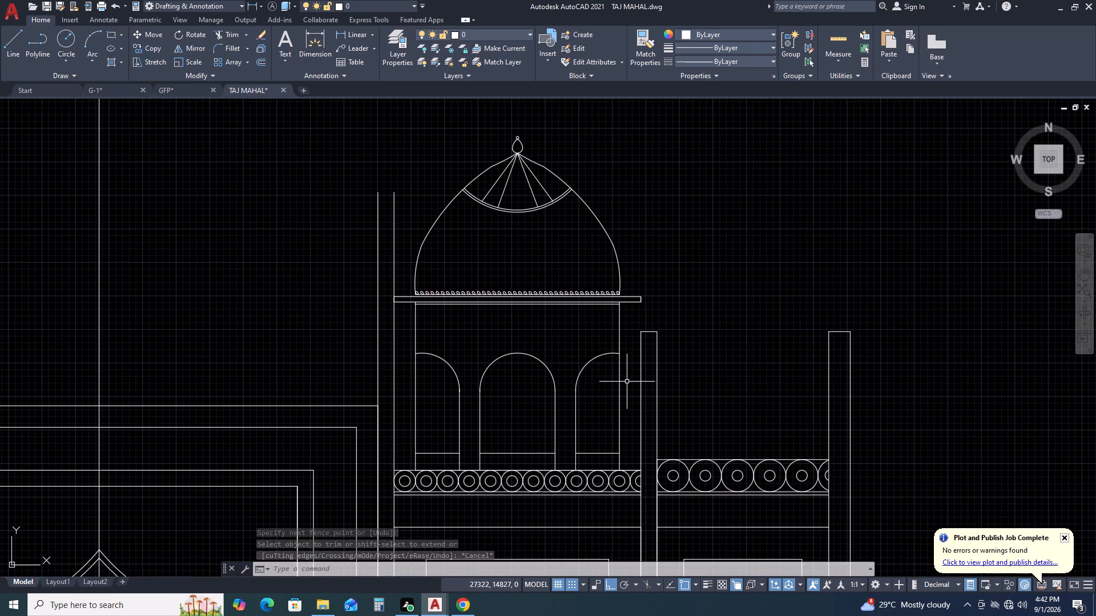
{"action": "scroll", "coordinate": [648, 339], "scroll_direction": "up", "scroll_amount": 1}
{"action": "middle_click_drag", "start_coordinate": [534, 315], "coordinate": [506, 349]}
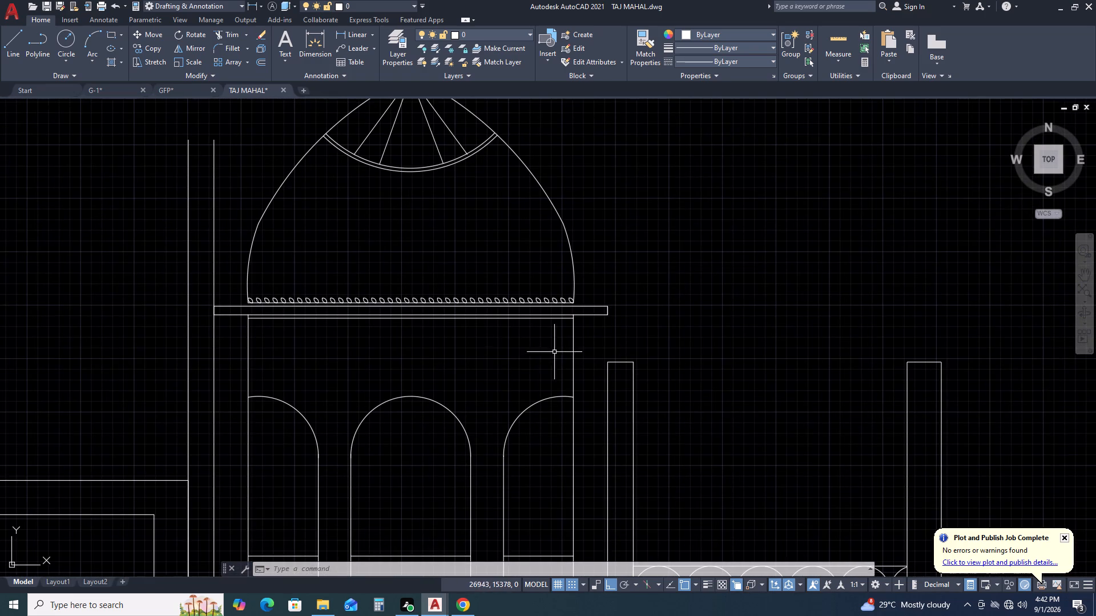
{"action": "middle_click_drag", "start_coordinate": [598, 355], "coordinate": [557, 349]}
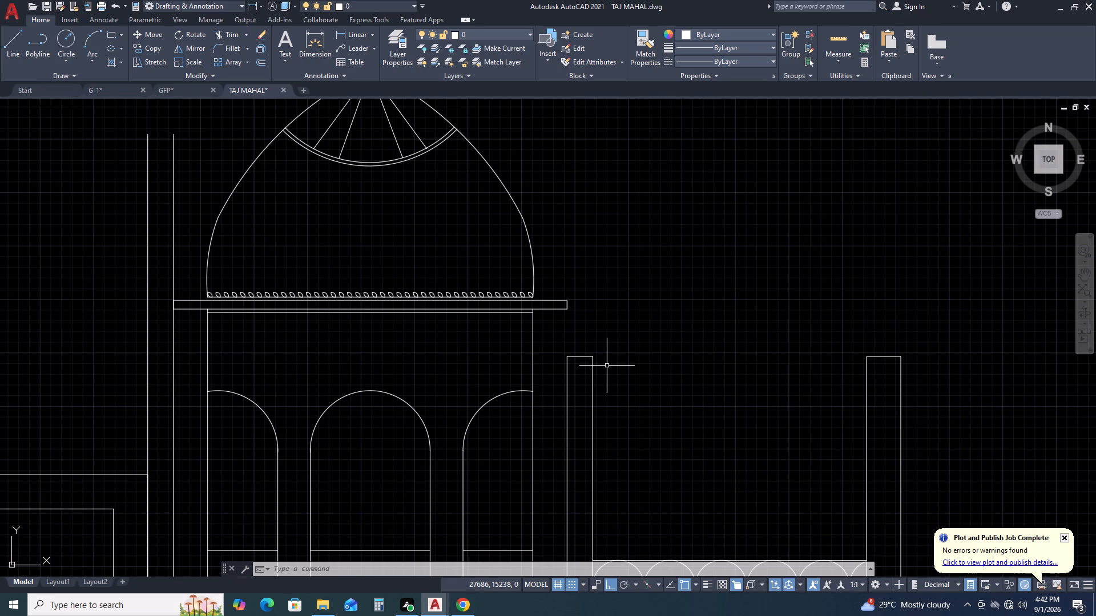
{"action": "scroll", "coordinate": [587, 362], "scroll_direction": "up", "scroll_amount": 4}
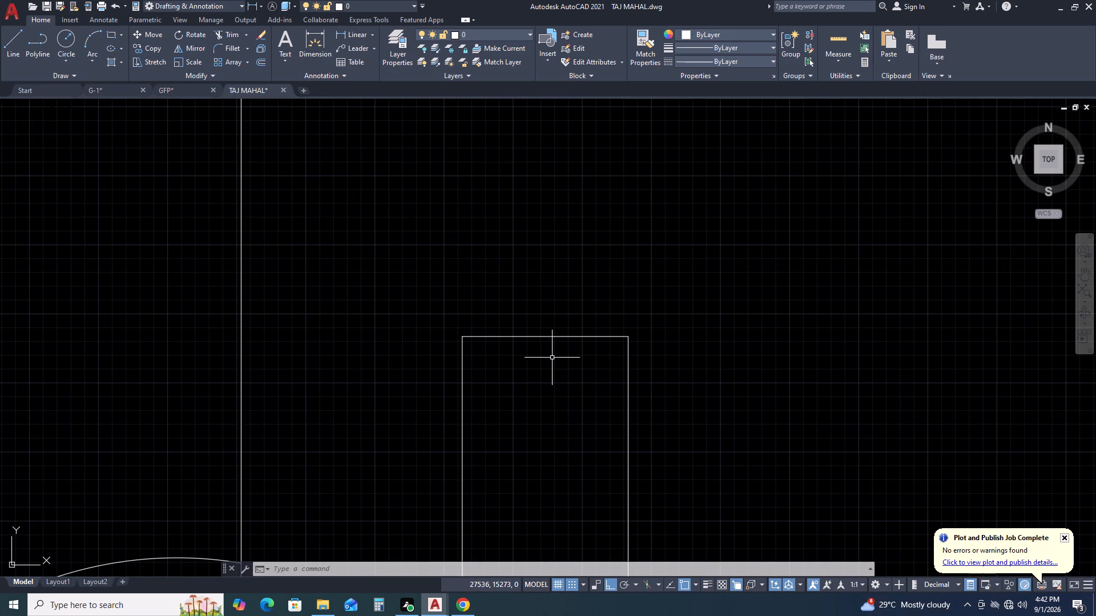
{"action": "middle_click_drag", "start_coordinate": [551, 337], "coordinate": [606, 363]}
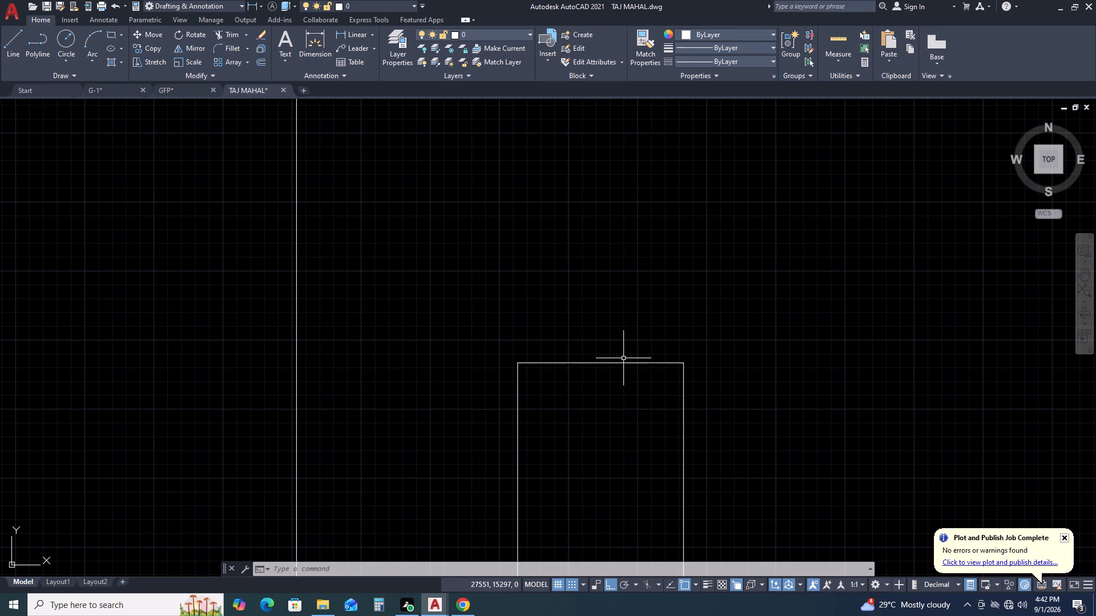
{"action": "scroll", "coordinate": [615, 355], "scroll_direction": "down", "scroll_amount": 4}
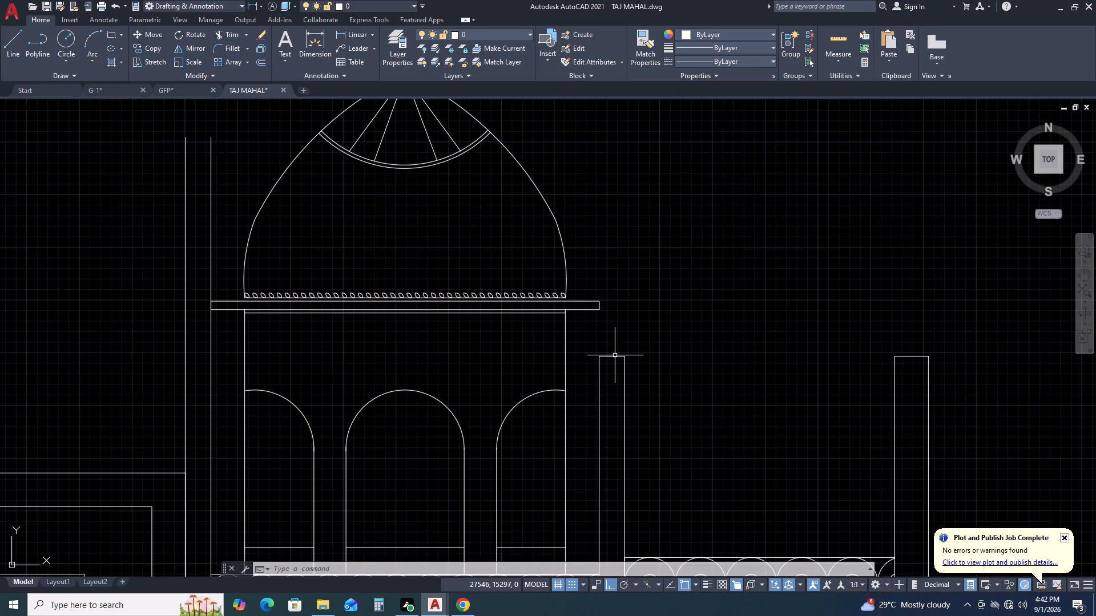
Offset the top line of the pier beside the domed kiosk 20 mm upward.
{"action": "scroll", "coordinate": [615, 355], "scroll_direction": "down", "scroll_amount": 1}
{"action": "scroll", "coordinate": [615, 355], "scroll_direction": "up", "scroll_amount": 5}
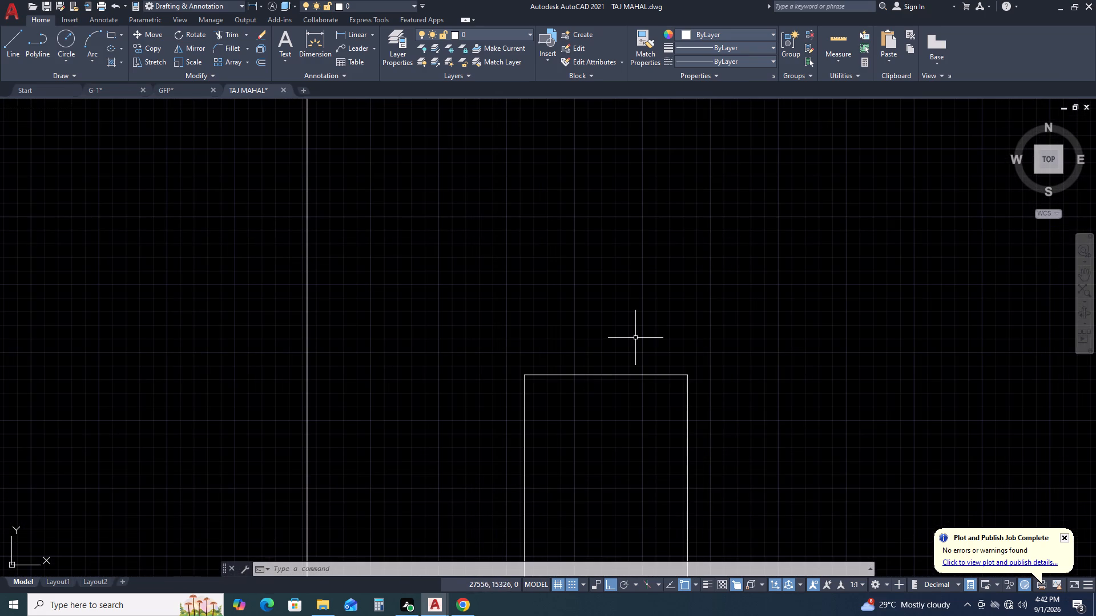
{"action": "left_click", "coordinate": [636, 338]}
{"action": "left_click", "coordinate": [579, 418]}
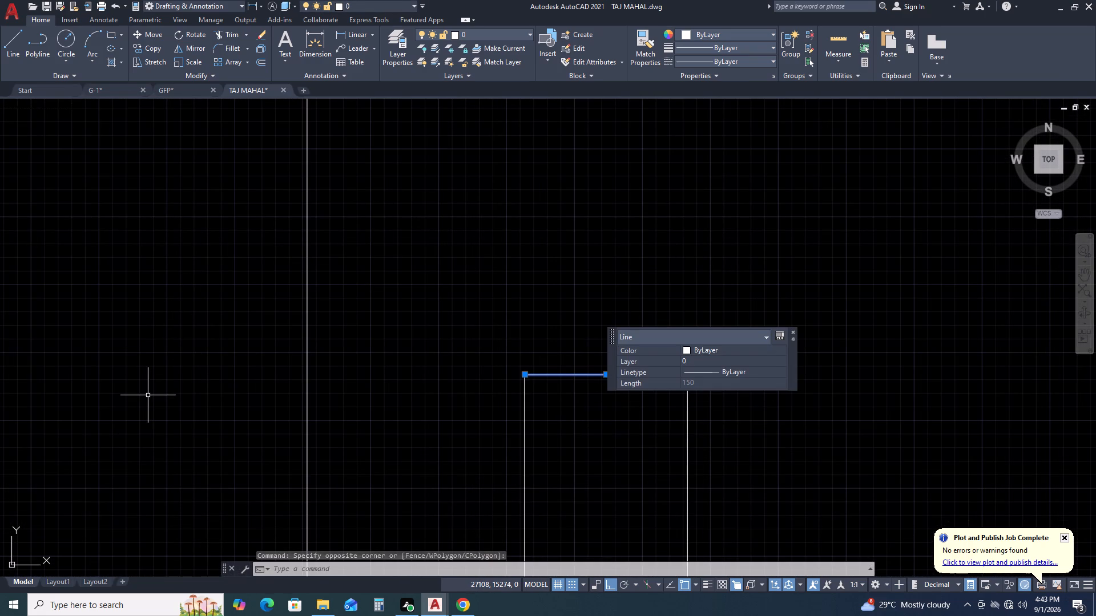
{"action": "type", "text": "O"}
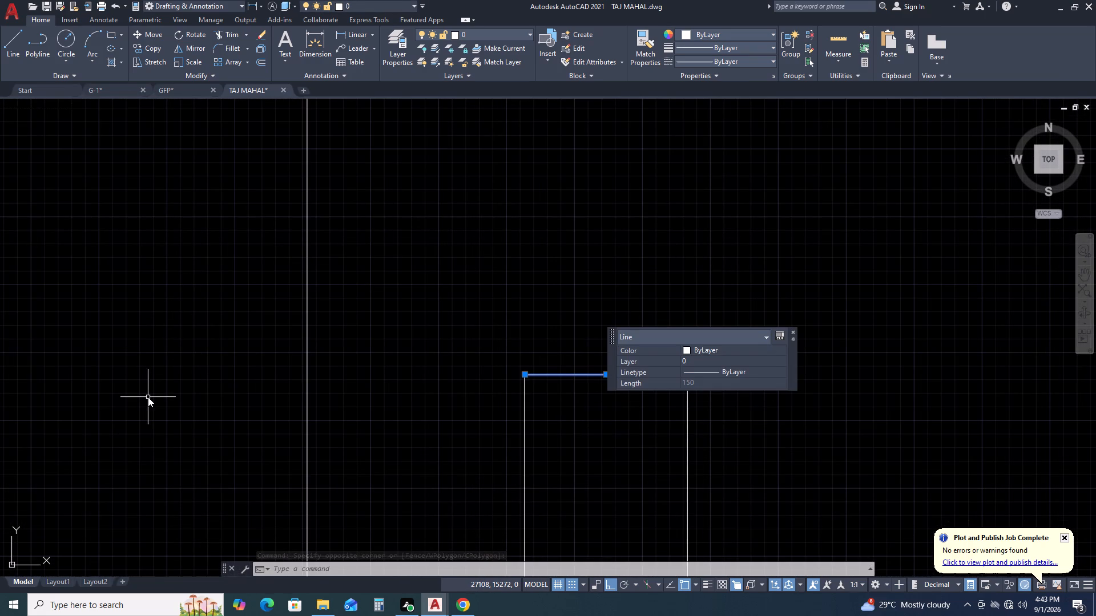
{"action": "key", "text": "space"}
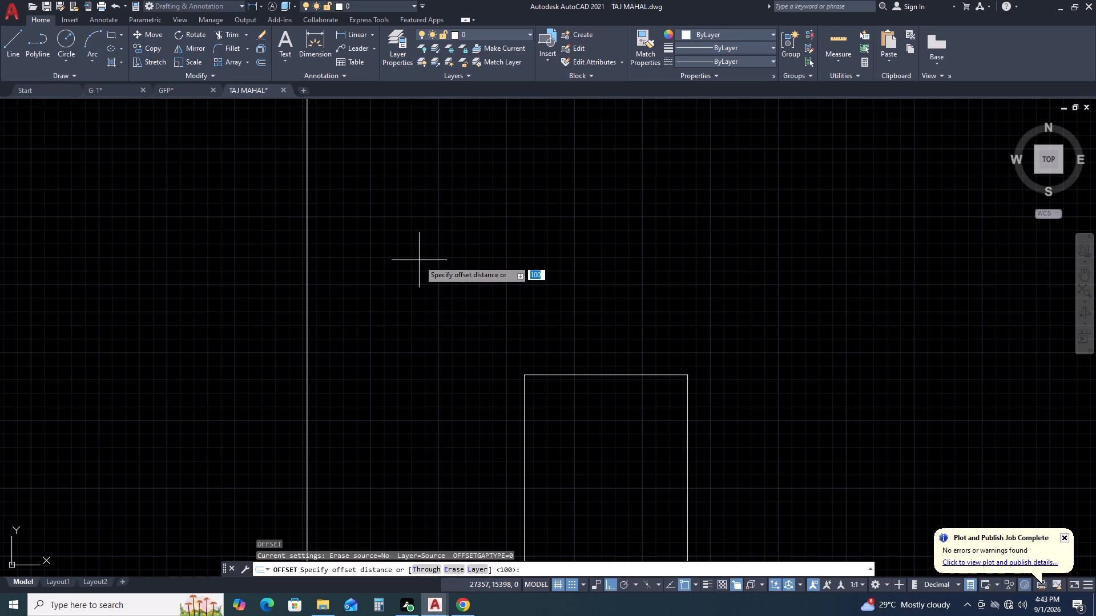
{"action": "key", "text": "2"}
{"action": "key", "text": "0"}
{"action": "key", "text": "Return"}
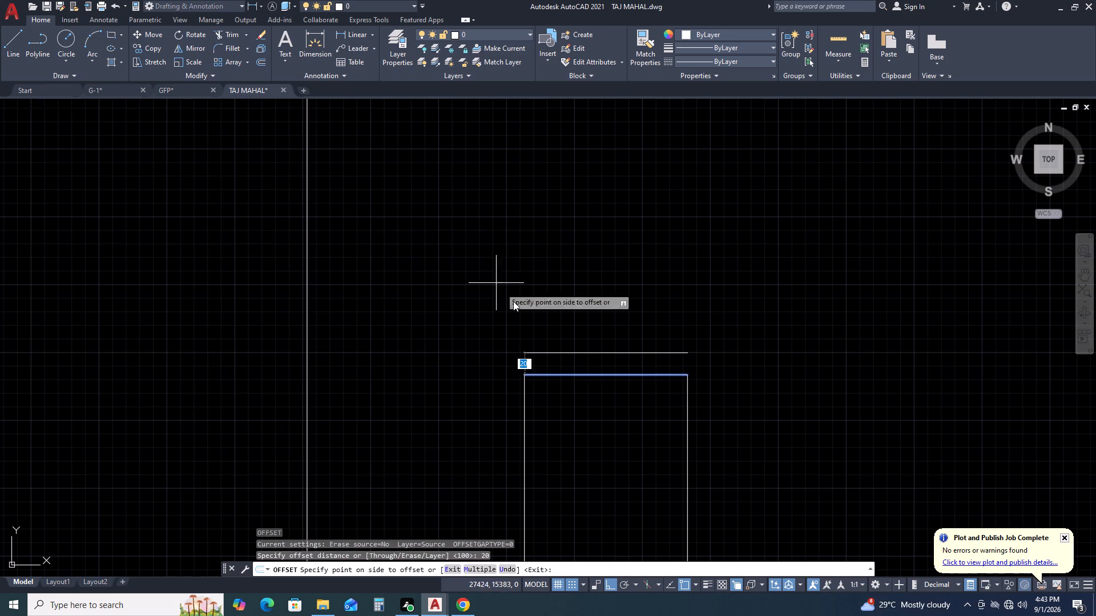
{"action": "left_click", "coordinate": [516, 302]}
Add two stacked lines above the outer pier's top line by offsetting upward at 20 mm spacing.
{"action": "scroll", "coordinate": [498, 304], "scroll_direction": "down", "scroll_amount": 7}
{"action": "scroll", "coordinate": [565, 335], "scroll_direction": "up", "scroll_amount": 3}
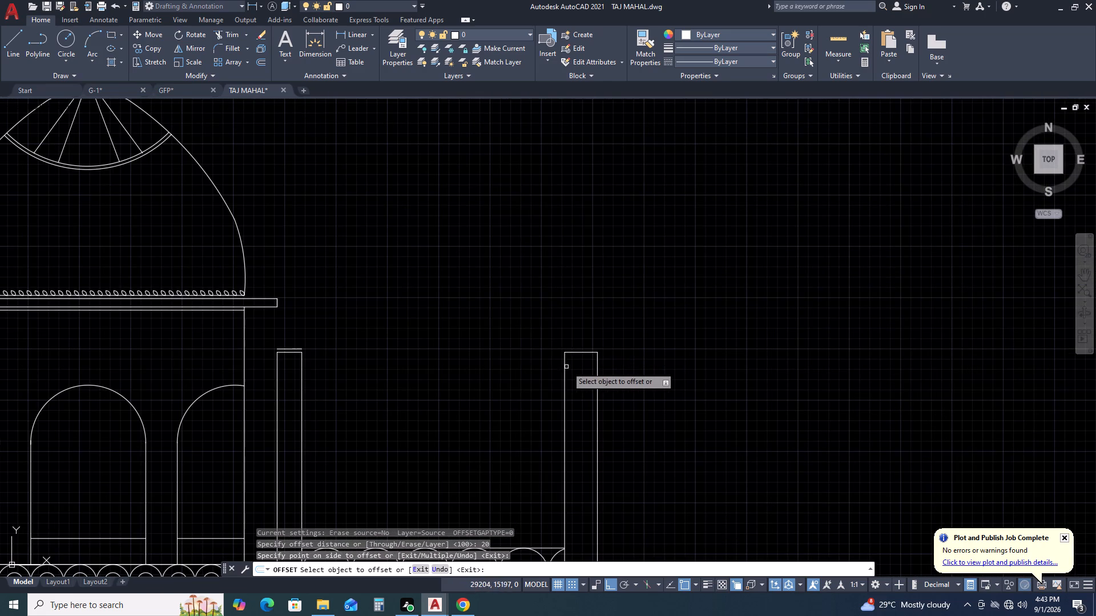
{"action": "left_click", "coordinate": [576, 352]}
{"action": "left_click", "coordinate": [578, 310]}
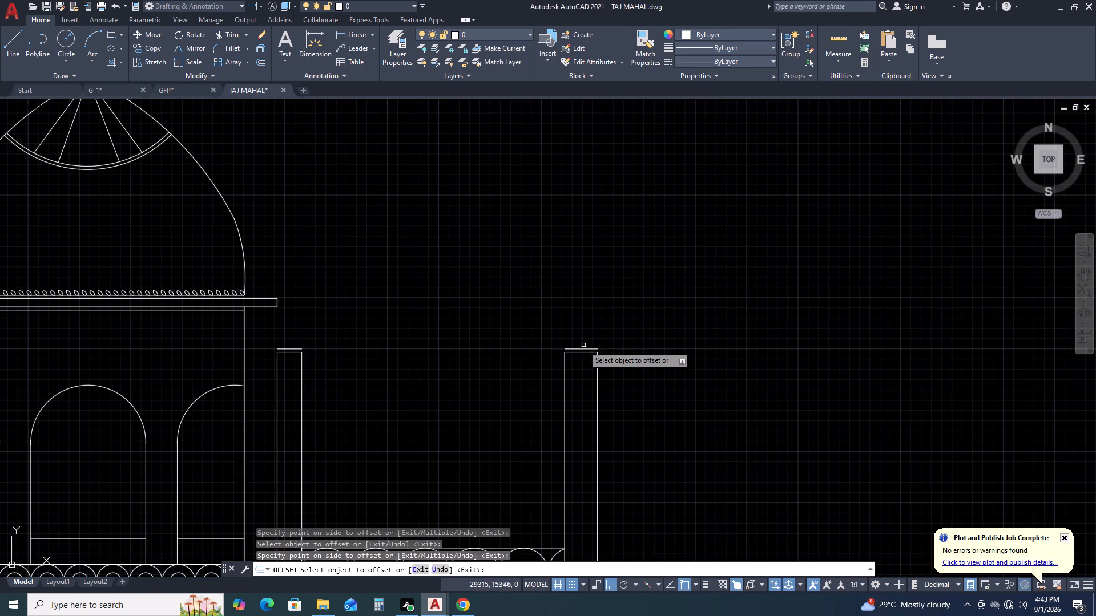
{"action": "scroll", "coordinate": [538, 367], "scroll_direction": "up", "scroll_amount": 1}
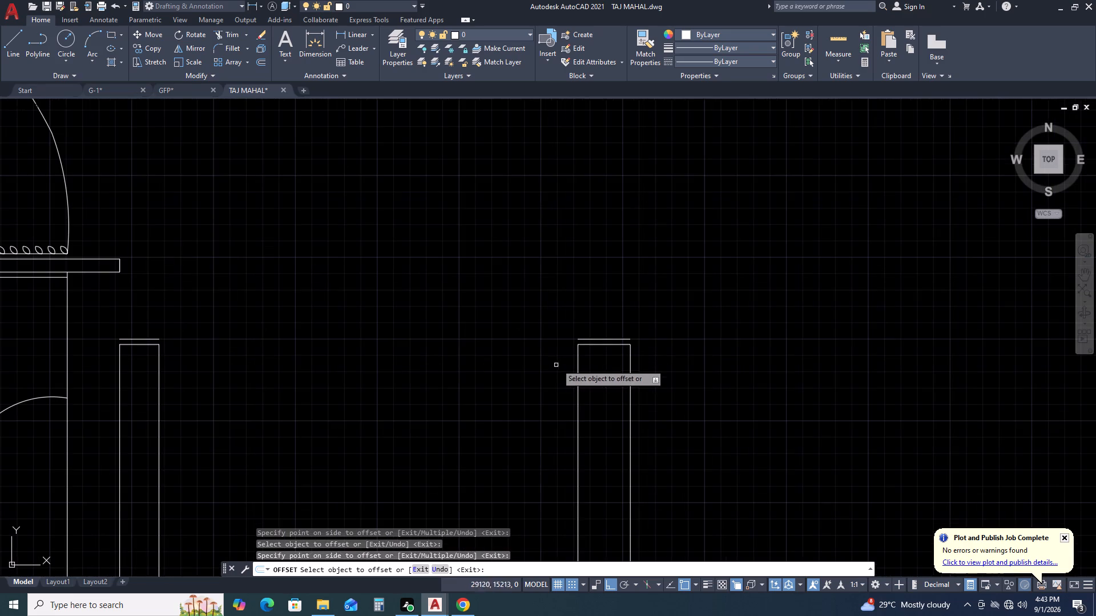
{"action": "left_click", "coordinate": [602, 338]}
{"action": "left_click", "coordinate": [611, 300]}
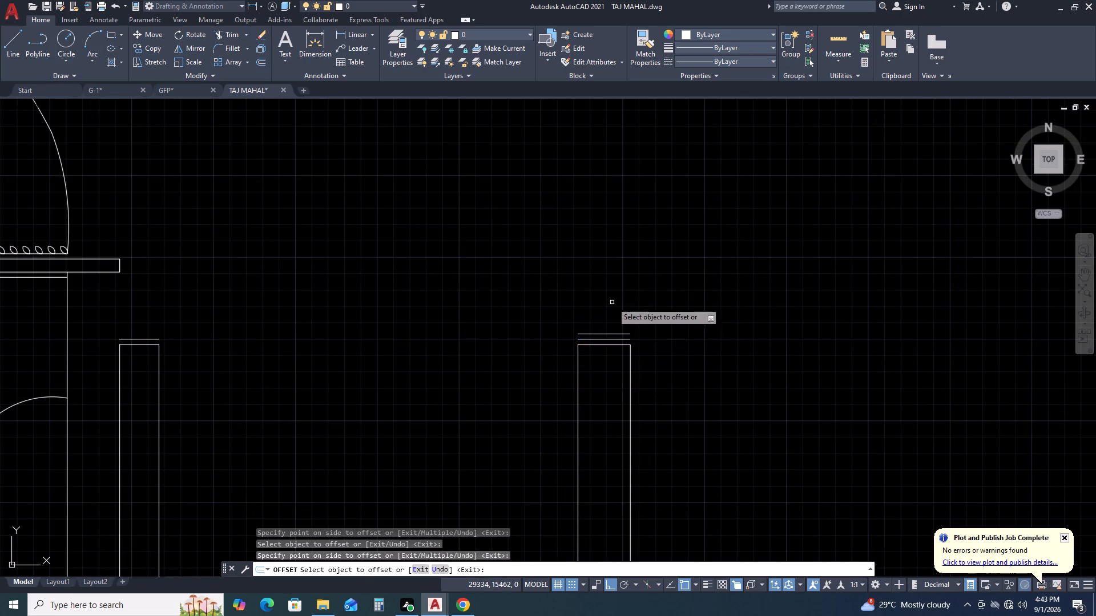
{"action": "scroll", "coordinate": [636, 329], "scroll_direction": "down", "scroll_amount": 2}
{"action": "middle_click_drag", "start_coordinate": [570, 322], "coordinate": [651, 356]}
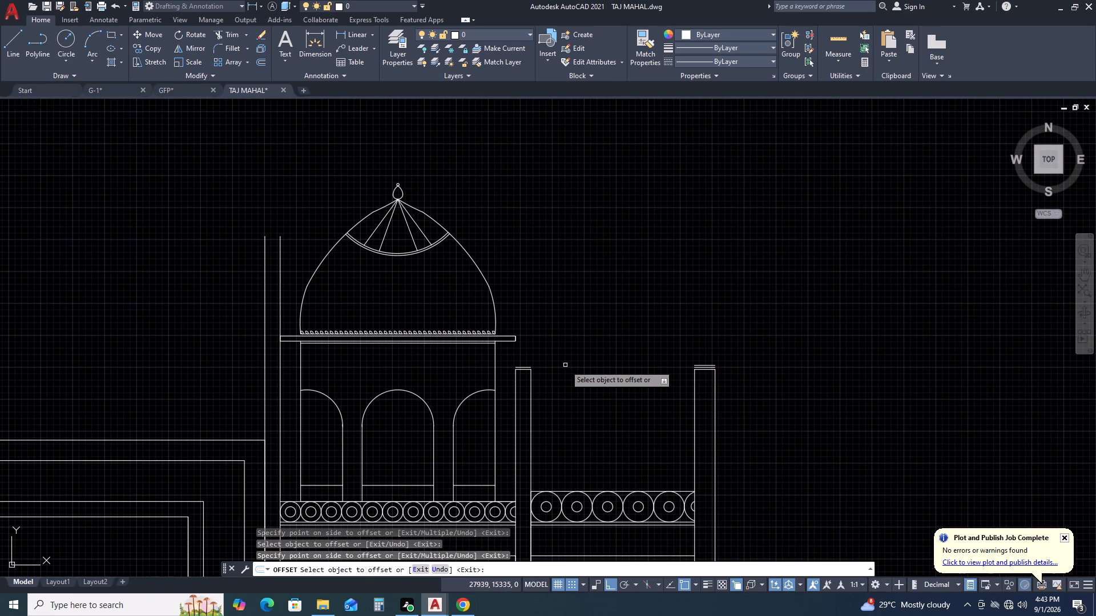
{"action": "key", "text": "Escape"}
Fillet both ends of the kiosk-side pier's two cap lines into a round-ended band.
{"action": "scroll", "coordinate": [509, 379], "scroll_direction": "up", "scroll_amount": 3}
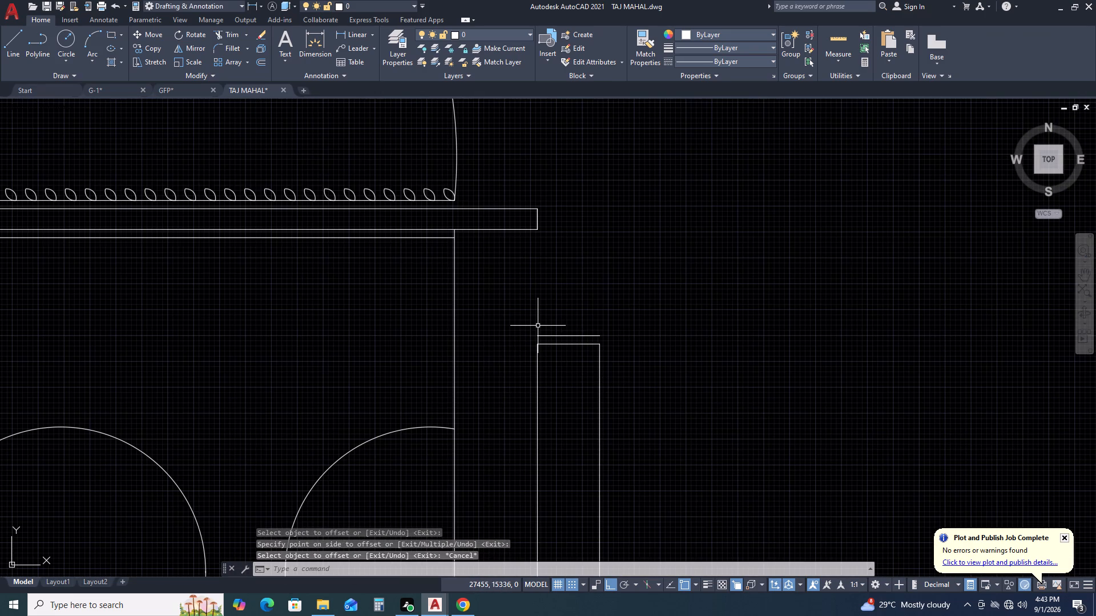
{"action": "type", "text": "F"}
{"action": "key", "text": "space"}
{"action": "left_click", "coordinate": [549, 336]}
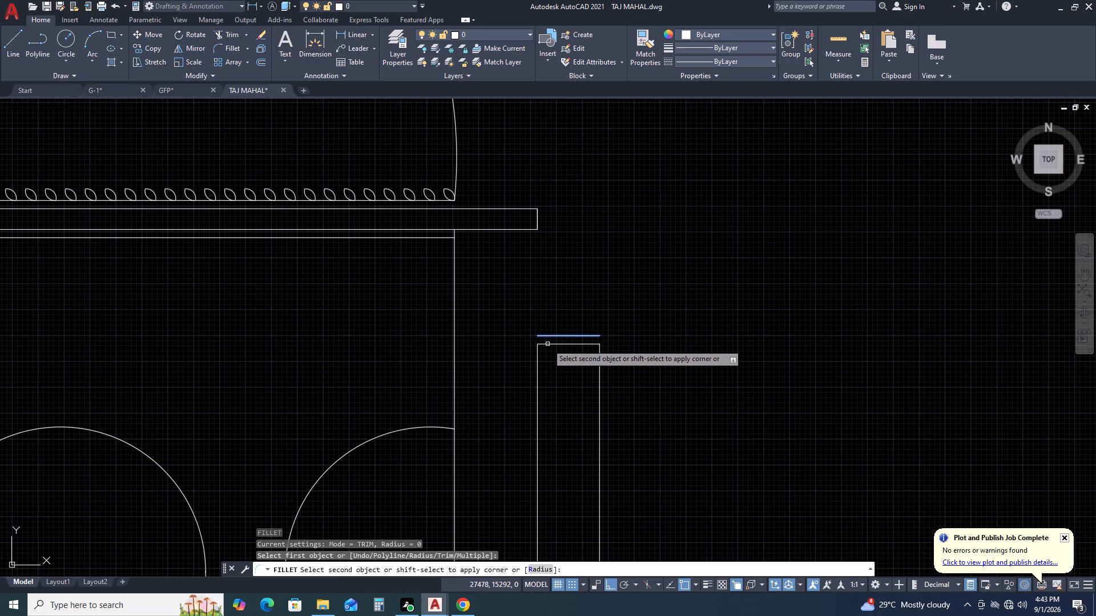
{"action": "left_click", "coordinate": [547, 344]}
{"action": "key", "text": "space"}
{"action": "left_click", "coordinate": [593, 337]}
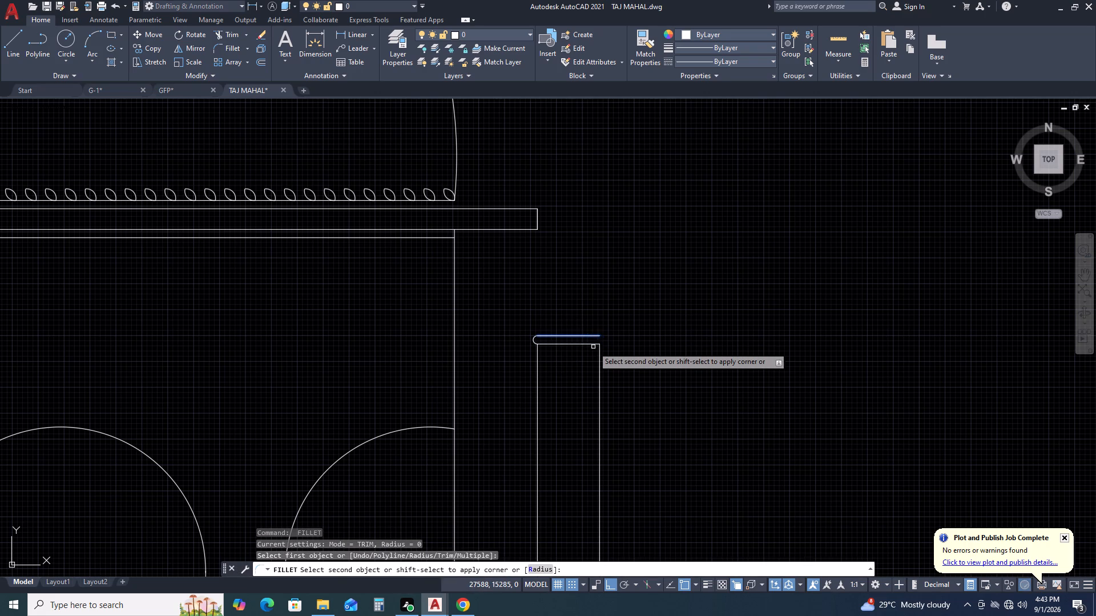
{"action": "left_click", "coordinate": [595, 345]}
Fillet both ends of the outer pier's lower two cap lines into a round-ended band.
{"action": "scroll", "coordinate": [336, 346], "scroll_direction": "down", "scroll_amount": 3}
{"action": "scroll", "coordinate": [630, 331], "scroll_direction": "up", "scroll_amount": 2}
{"action": "key", "text": "space"}
{"action": "scroll", "coordinate": [504, 372], "scroll_direction": "up", "scroll_amount": 3}
{"action": "left_click", "coordinate": [489, 360]}
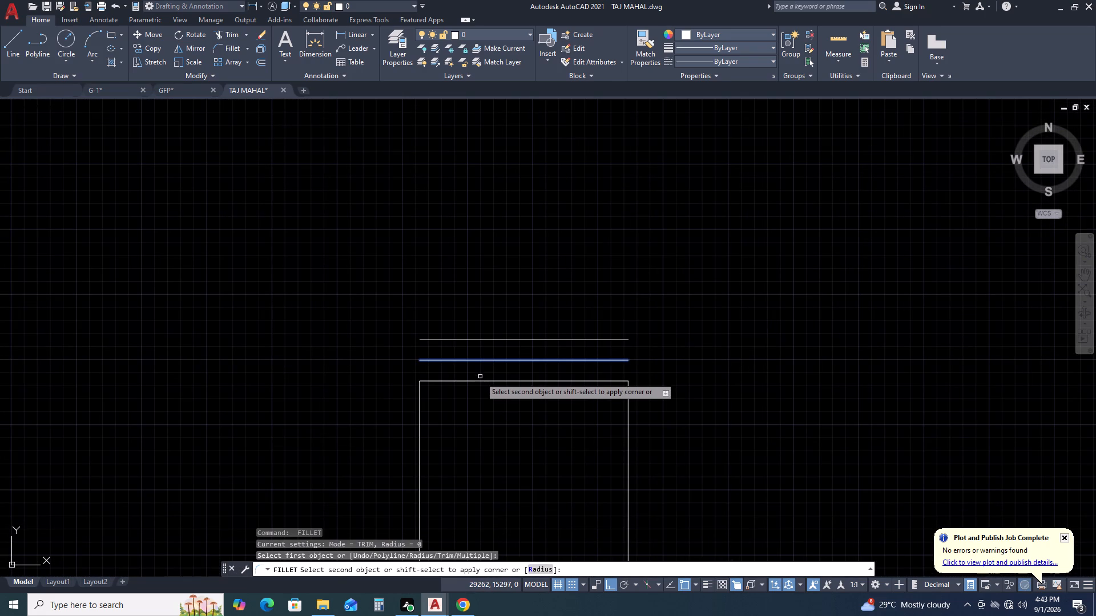
{"action": "left_click", "coordinate": [476, 379]}
{"action": "left_click", "coordinate": [470, 383]}
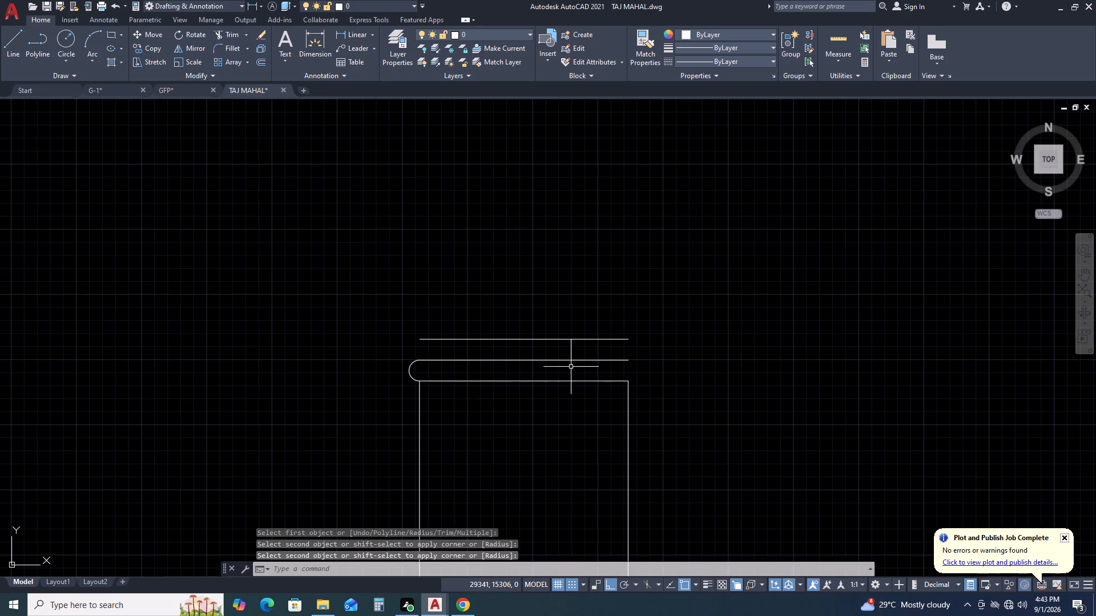
{"action": "key", "text": "space"}
{"action": "left_click", "coordinate": [603, 359]}
{"action": "left_click", "coordinate": [609, 382]}
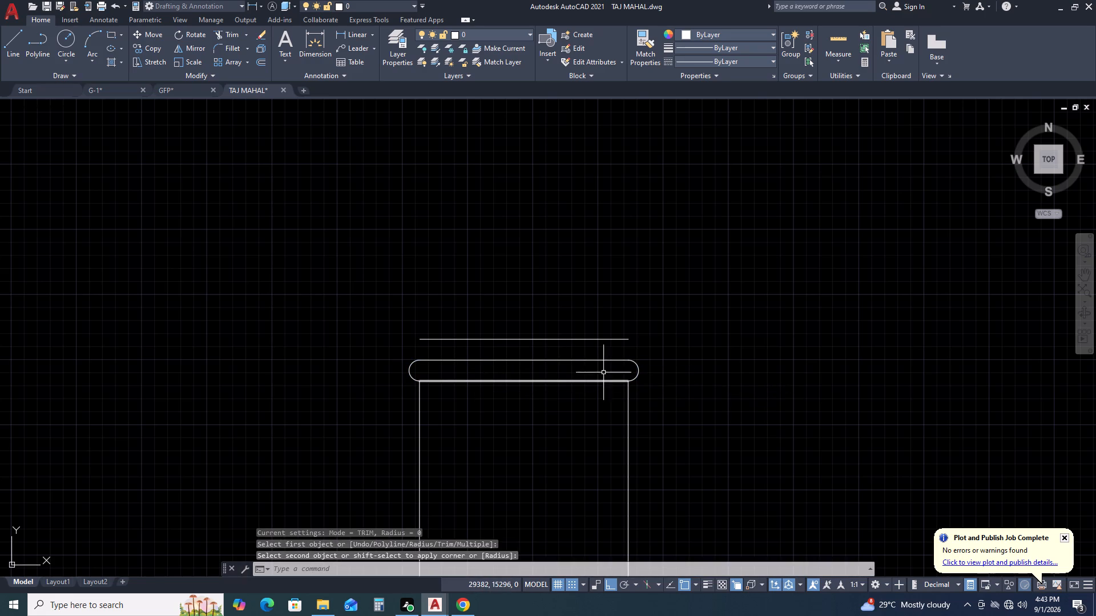
Fillet both ends of the outer pier's upper two cap lines to form a second round-ended band.
{"action": "key", "text": "space"}
{"action": "left_click", "coordinate": [444, 339]}
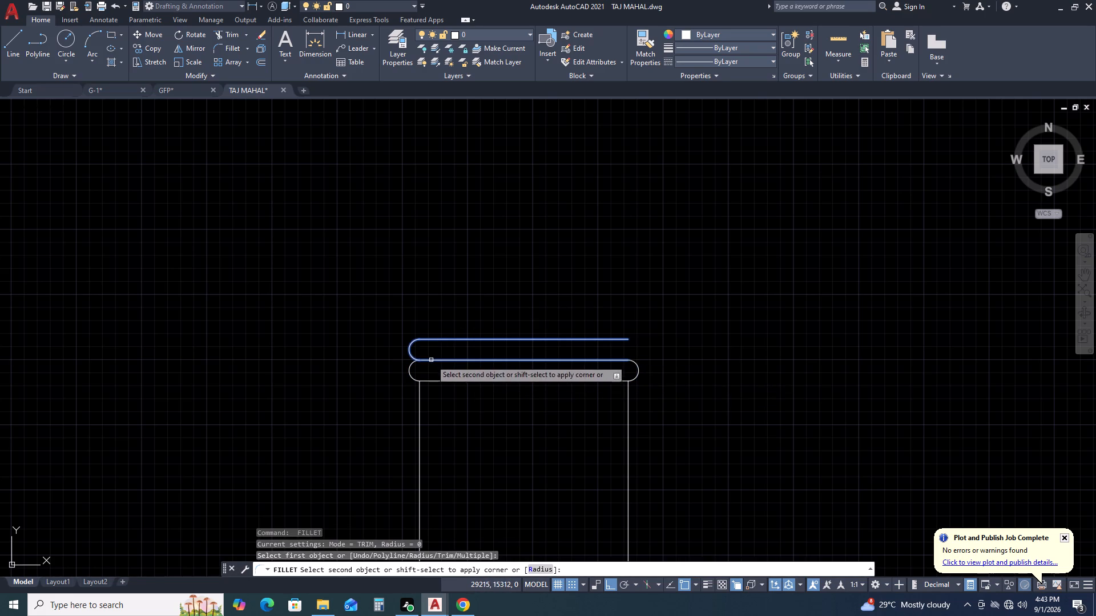
{"action": "left_click", "coordinate": [431, 360]}
{"action": "key", "text": "space"}
{"action": "left_click", "coordinate": [604, 339]}
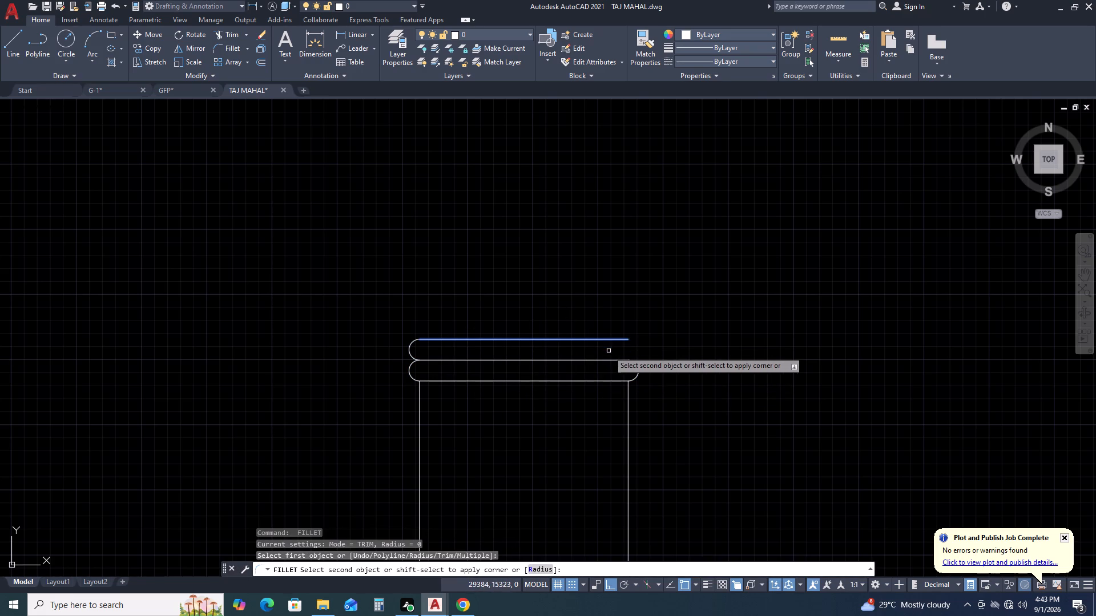
{"action": "left_click", "coordinate": [614, 360]}
{"action": "scroll", "coordinate": [671, 383], "scroll_direction": "down", "scroll_amount": 3}
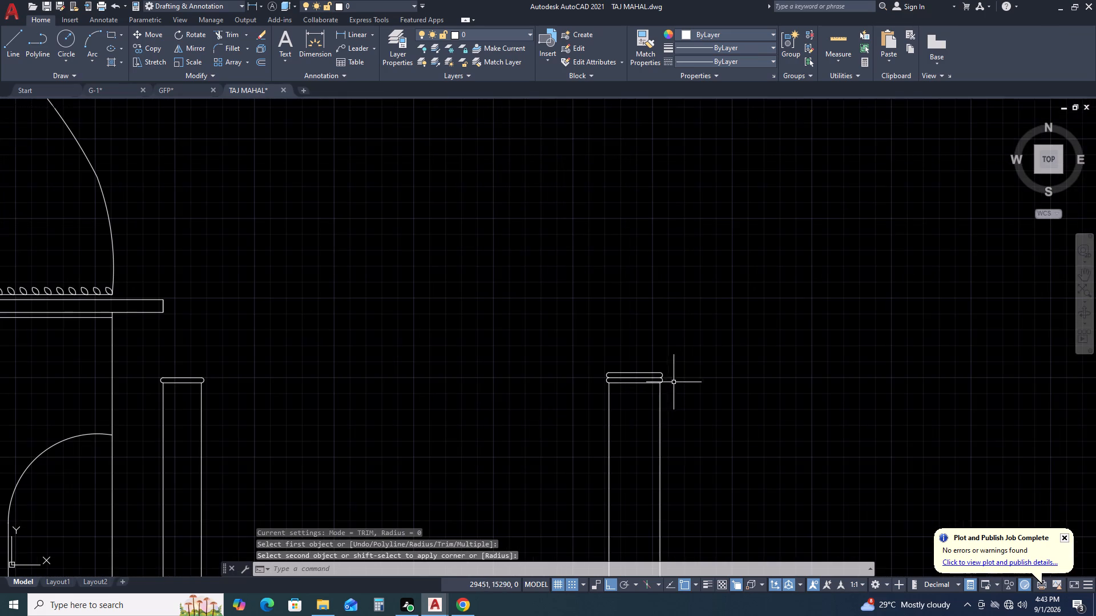
{"action": "middle_click_drag", "start_coordinate": [664, 314], "coordinate": [670, 397]}
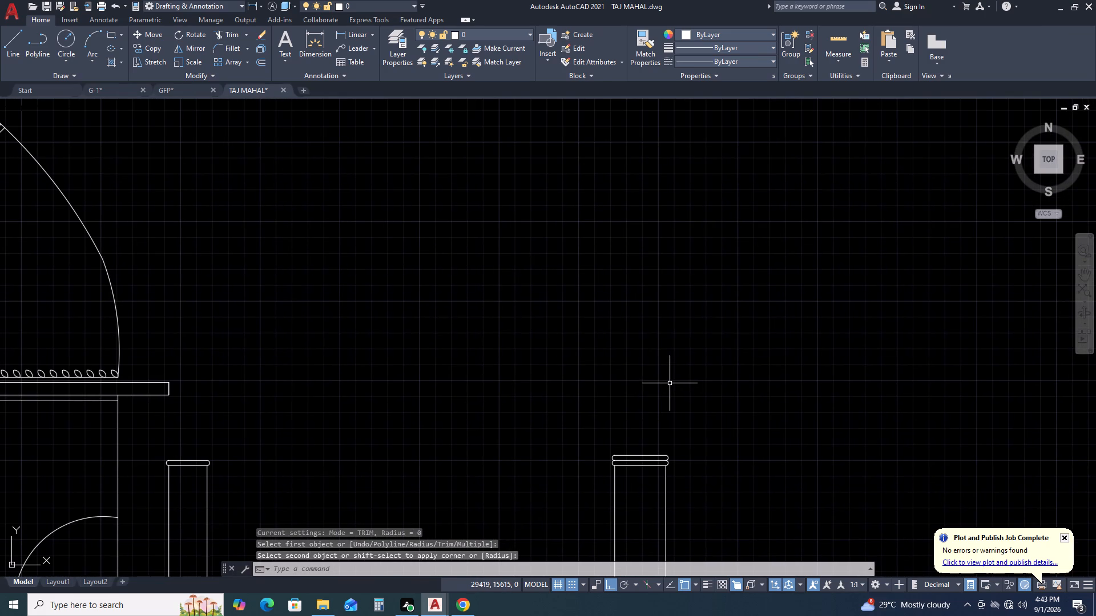
{"action": "key", "text": "Escape"}
Draw a vertical centre line about 115 mm high from the midpoint of the kiosk-side pier's cap.
{"action": "middle_click_drag", "start_coordinate": [170, 402], "coordinate": [330, 392]}
{"action": "scroll", "coordinate": [321, 472], "scroll_direction": "up", "scroll_amount": 2}
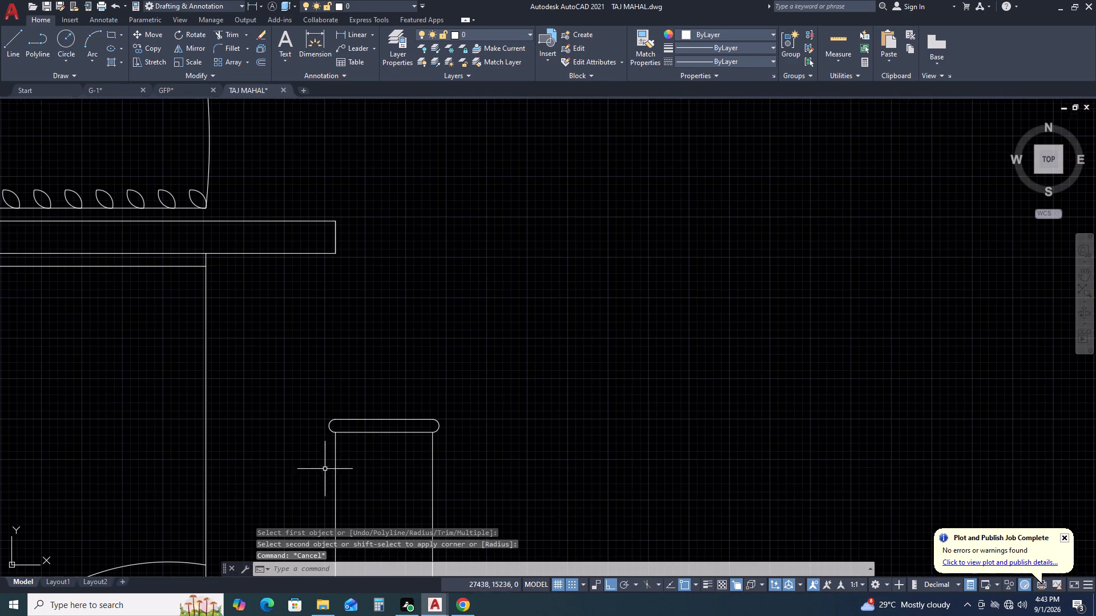
{"action": "middle_click_drag", "start_coordinate": [338, 405], "coordinate": [397, 379]}
{"action": "scroll", "coordinate": [378, 410], "scroll_direction": "up", "scroll_amount": 2}
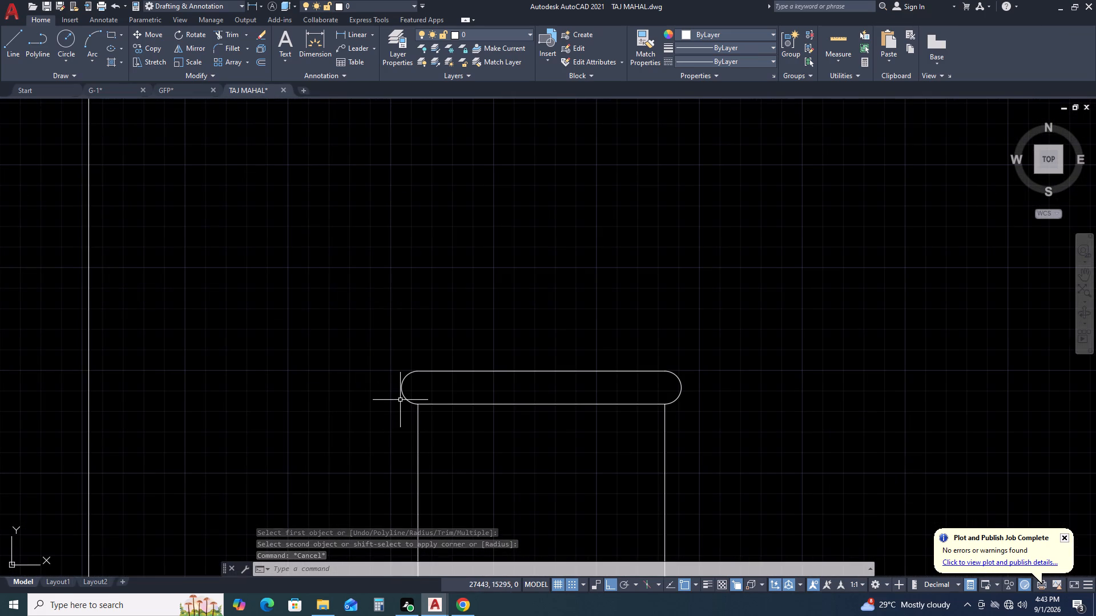
{"action": "type", "text": "L"}
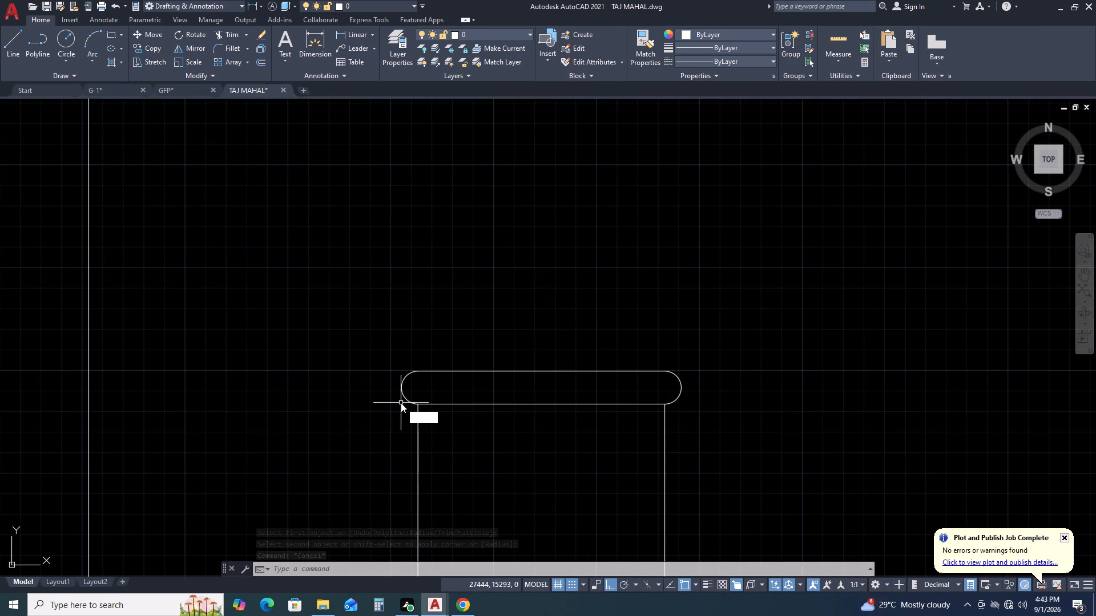
{"action": "key", "text": "space"}
{"action": "scroll", "coordinate": [554, 373], "scroll_direction": "up", "scroll_amount": 3}
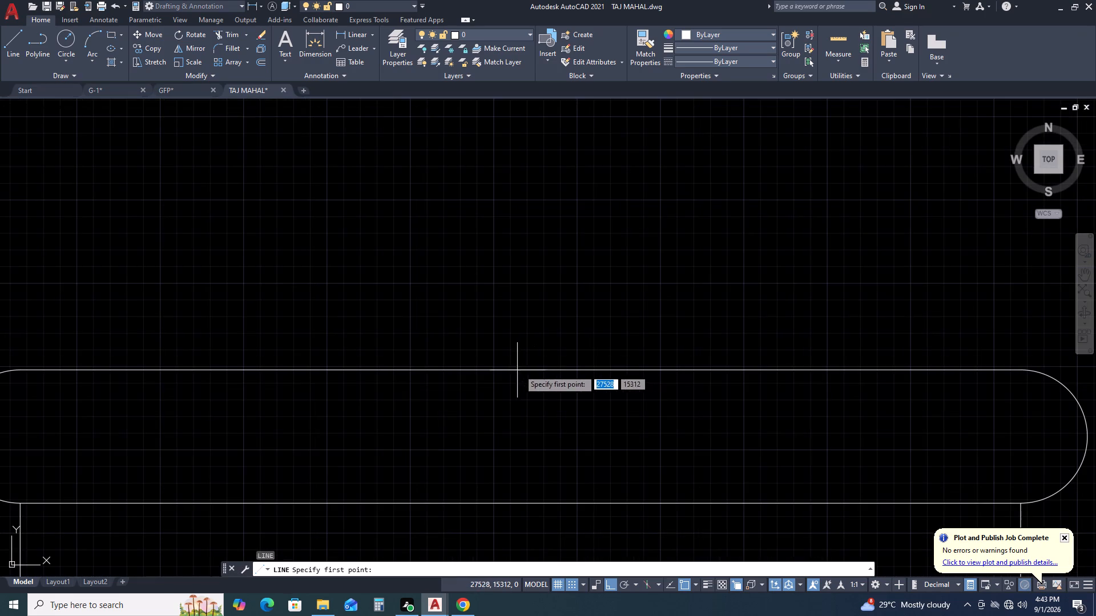
{"action": "scroll", "coordinate": [562, 372], "scroll_direction": "down", "scroll_amount": 4}
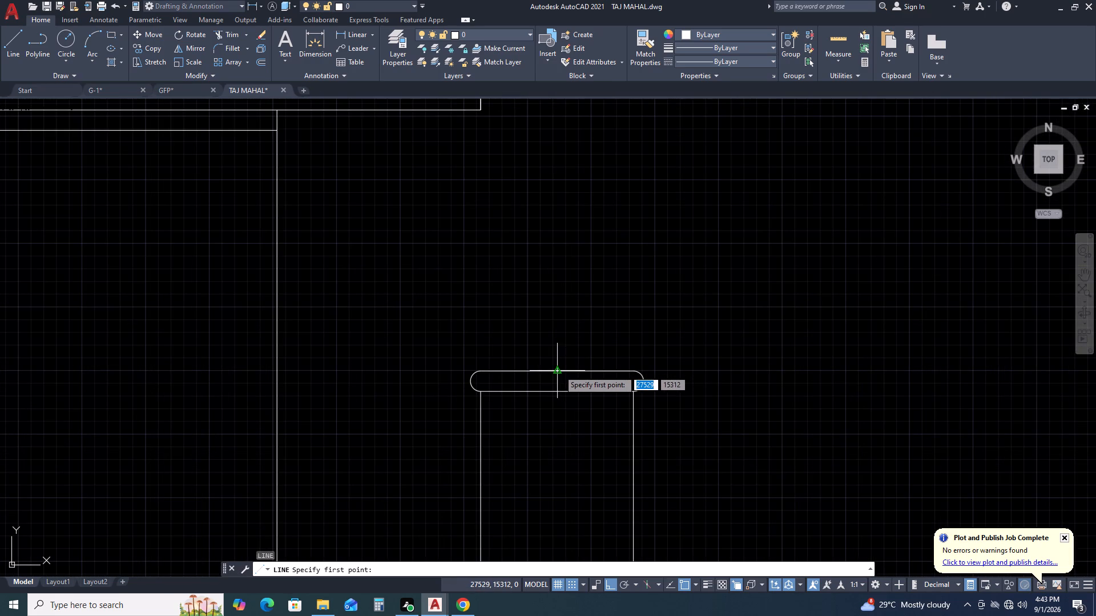
{"action": "left_click", "coordinate": [558, 370]}
{"action": "left_click", "coordinate": [554, 253]}
{"action": "key", "text": "space"}
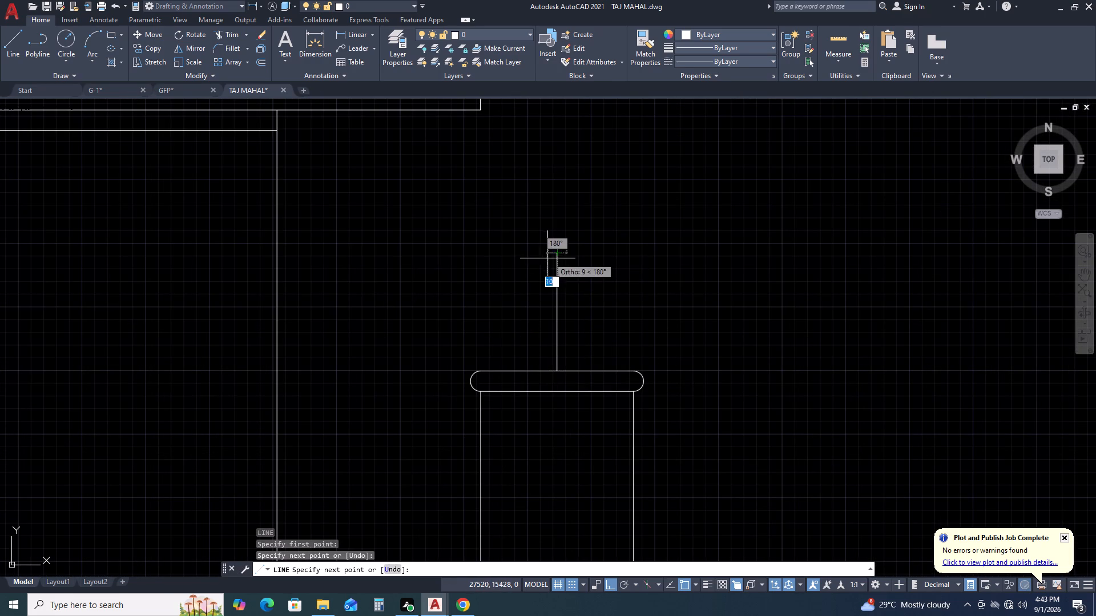
Draw an arc of about 90 mm radius from the cap's kiosk-side end to near the centre line's top.
{"action": "middle_click_drag", "start_coordinate": [494, 311], "coordinate": [458, 343]}
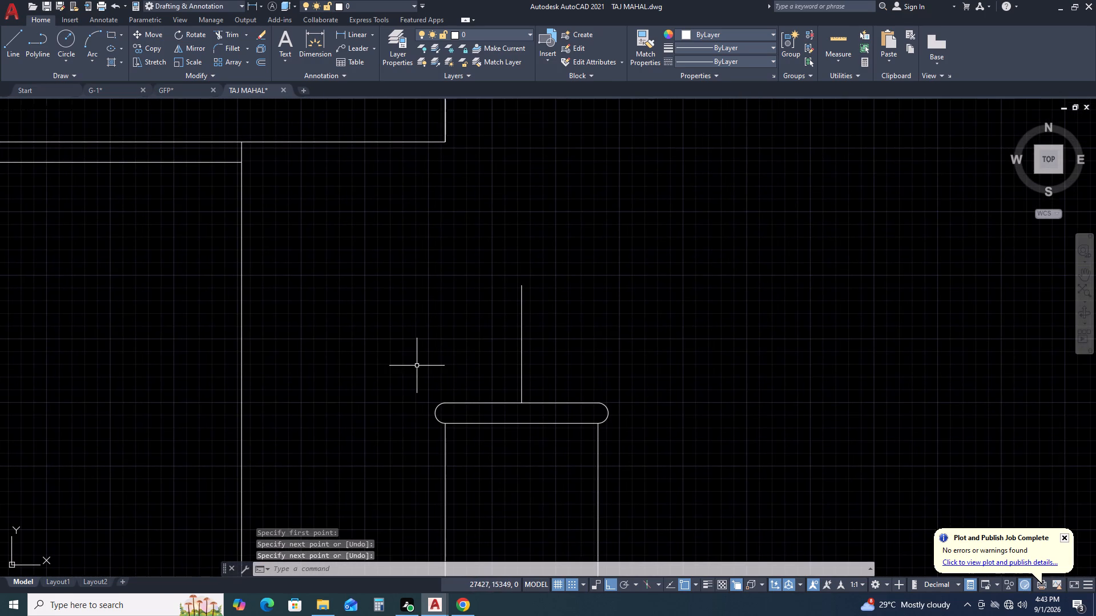
{"action": "key", "text": "a"}
{"action": "key", "text": "space"}
{"action": "left_click", "coordinate": [443, 400]}
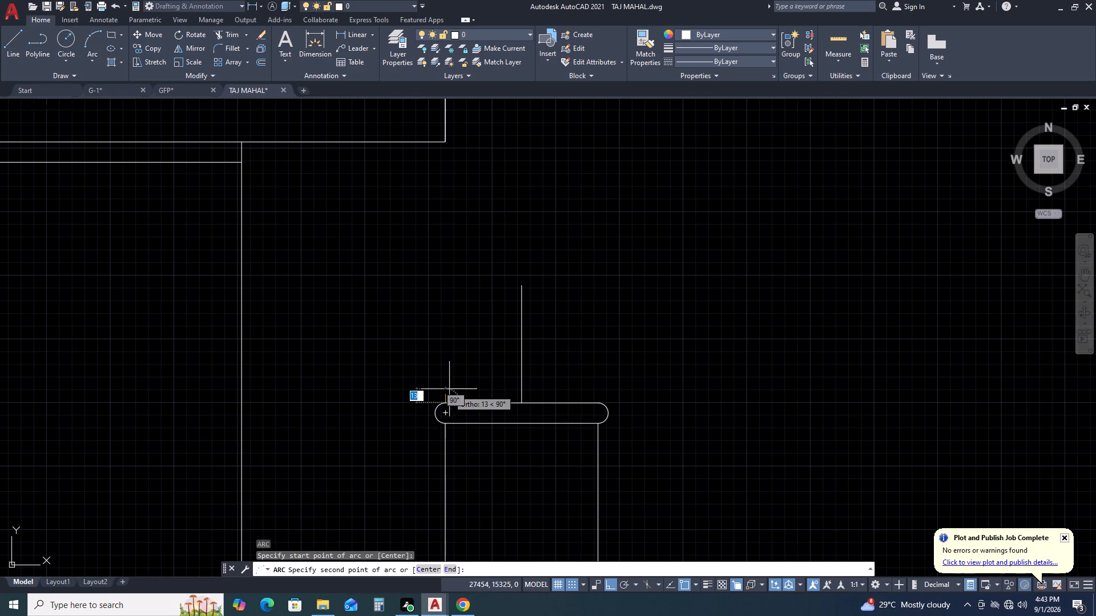
{"action": "left_click", "coordinate": [518, 319]}
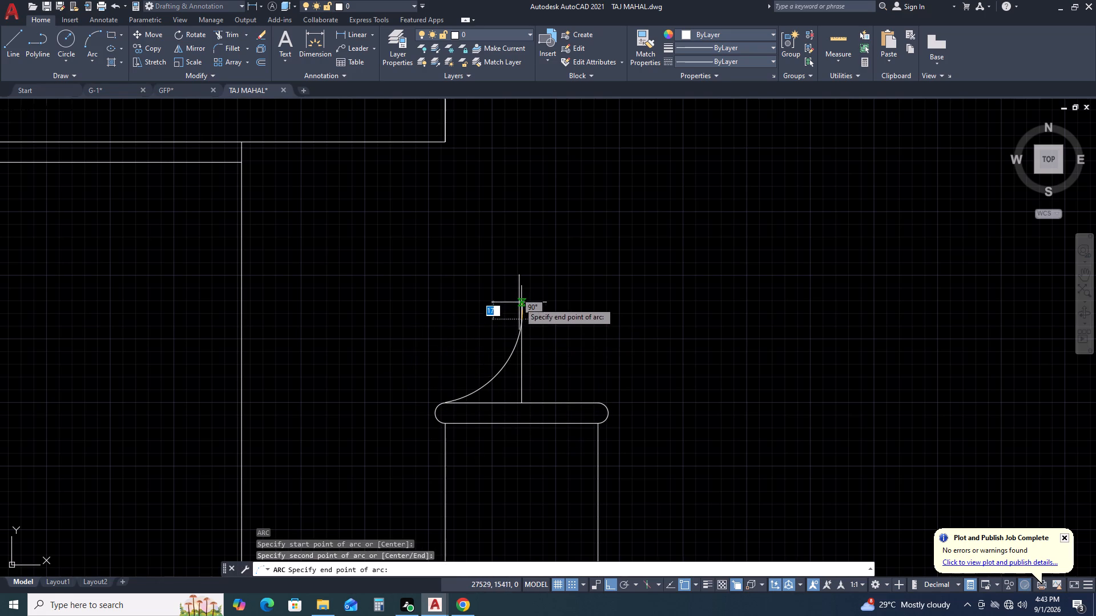
{"action": "left_click", "coordinate": [519, 305]}
Reshape the arc through its midpoint so it bulges outward with a radius of about 147 mm.
{"action": "left_click", "coordinate": [515, 356]}
{"action": "left_click", "coordinate": [497, 348]}
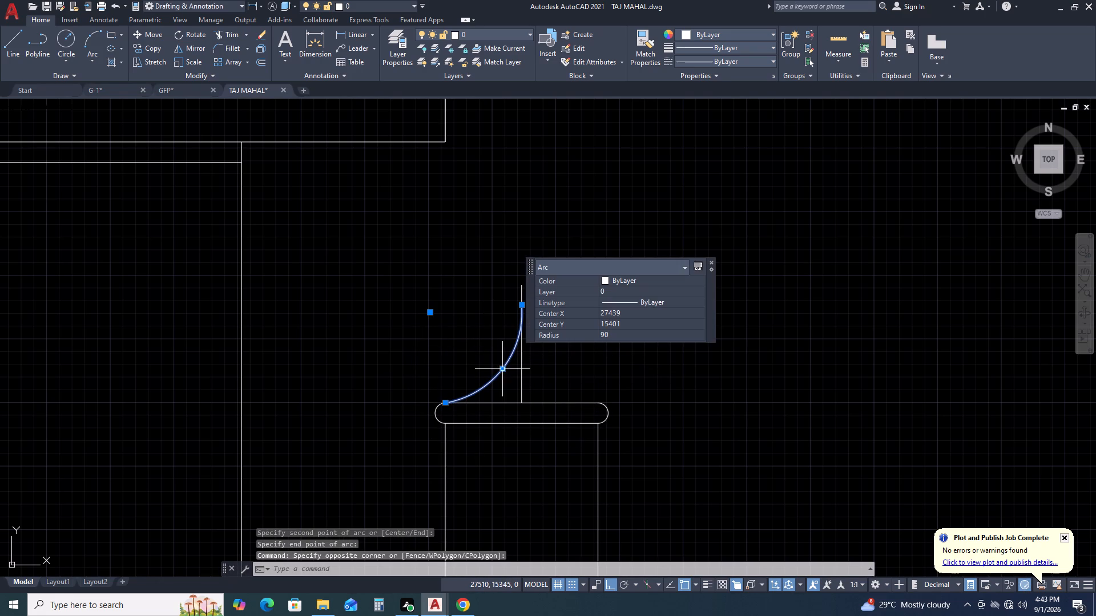
{"action": "left_click", "coordinate": [503, 371]}
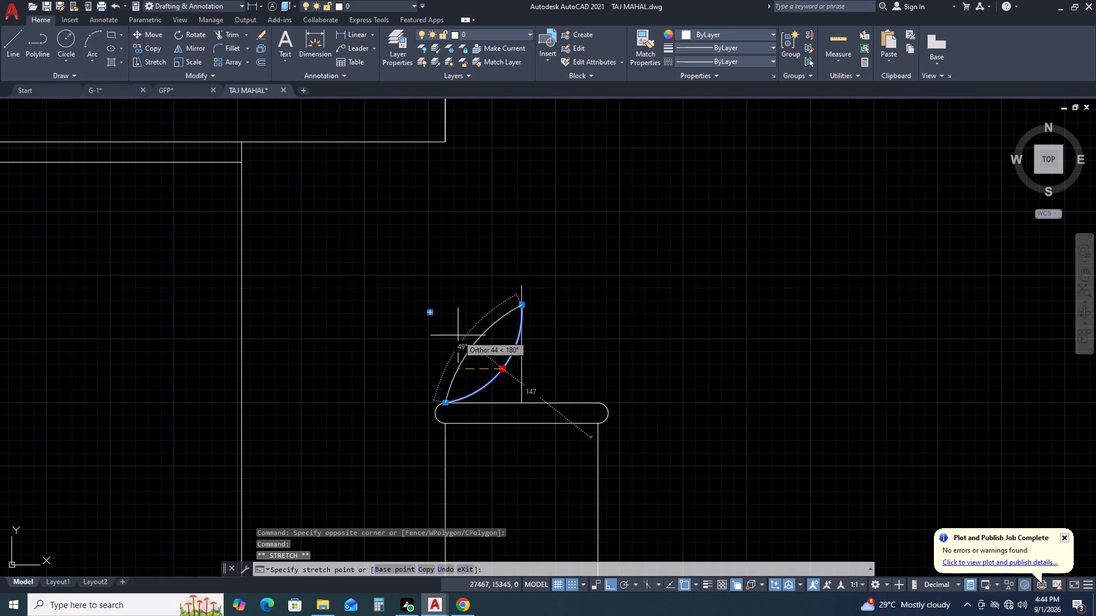
{"action": "left_click", "coordinate": [458, 335]}
{"action": "middle_click_drag", "start_coordinate": [501, 361], "coordinate": [385, 379]}
{"action": "key", "text": "space"}
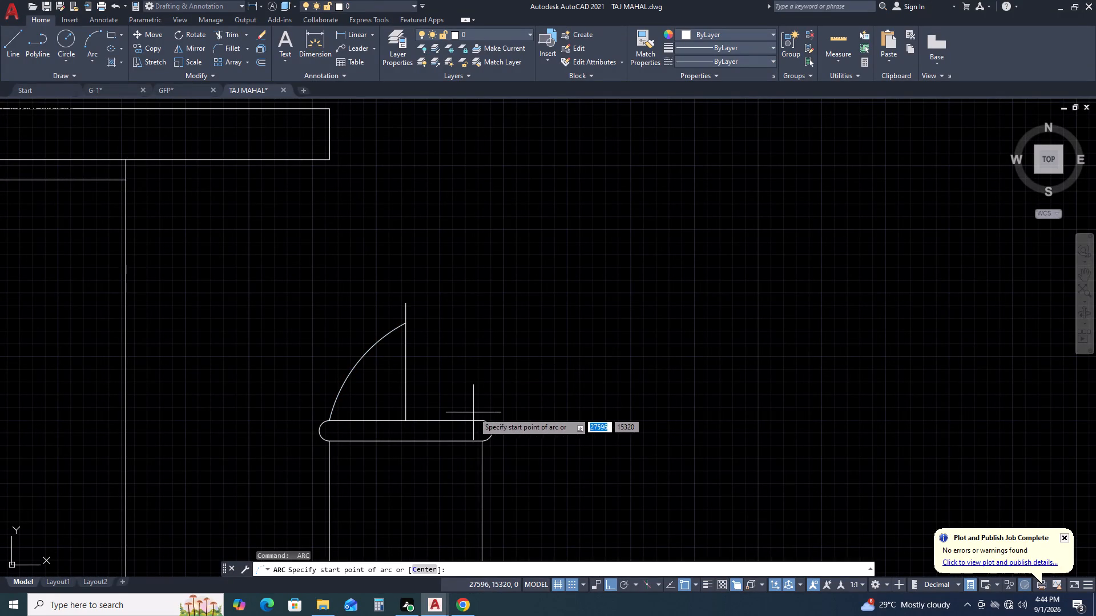
{"action": "key", "text": "Escape"}
Mirror the kiosk-side pier's dome arc about its vertical centre line, keeping the original, to complete the small pointed dome.
{"action": "left_click", "coordinate": [386, 370]}
{"action": "left_click", "coordinate": [348, 336]}
{"action": "key", "text": "m"}
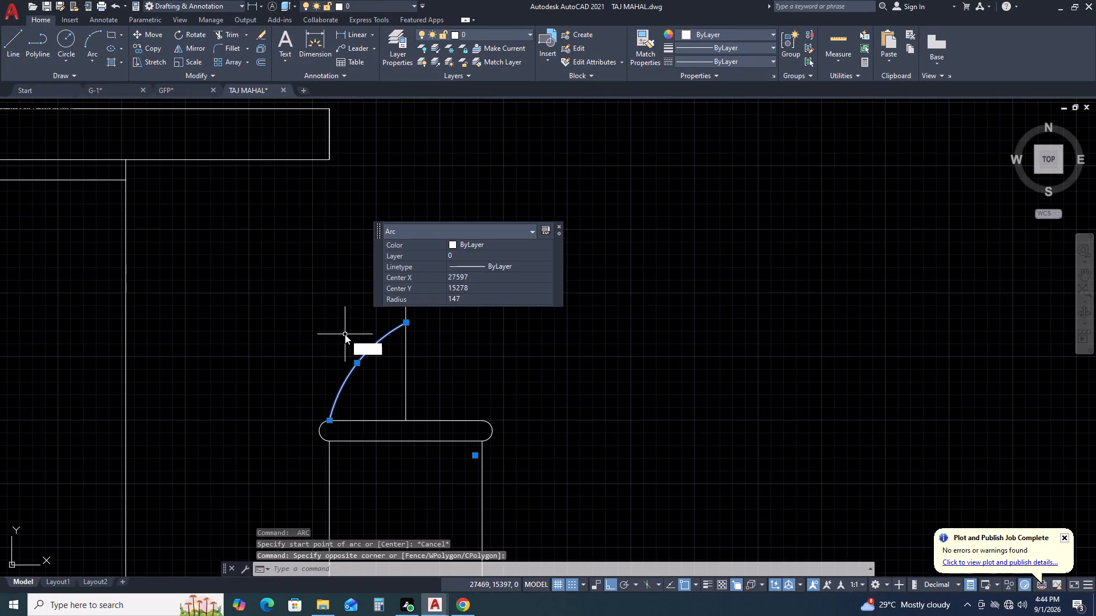
{"action": "key", "text": "i"}
{"action": "key", "text": "space"}
{"action": "left_click", "coordinate": [403, 415]}
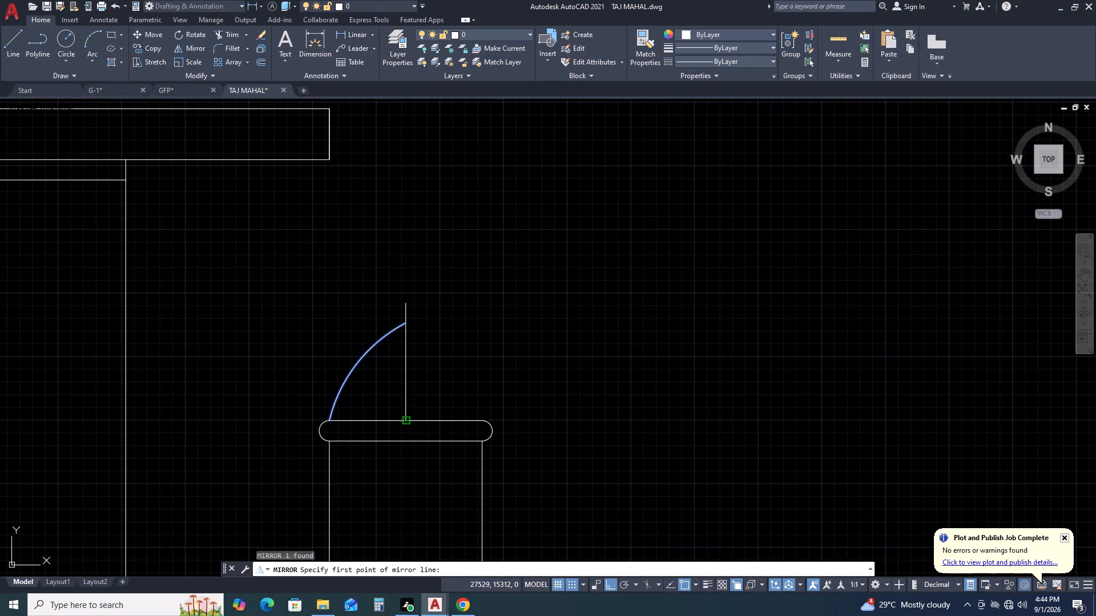
{"action": "left_click", "coordinate": [406, 323]}
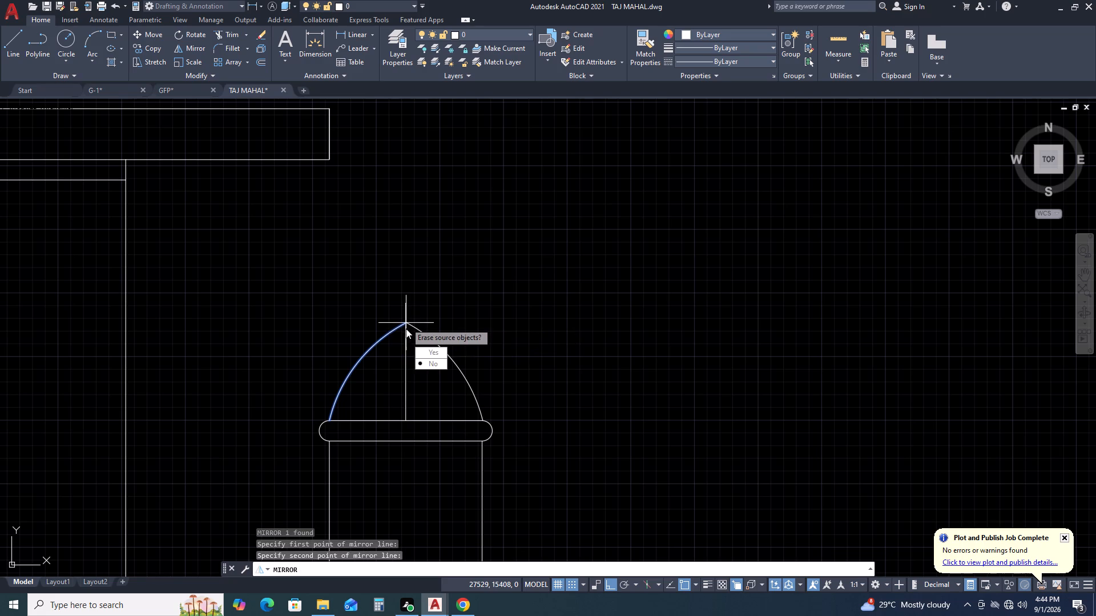
{"action": "left_click_drag", "start_coordinate": [427, 365], "coordinate": [406, 323]}
Copy the teardrop finial, without its small ball, from the kiosk dome's apex to the top of the kiosk-side pier's centre line.
{"action": "middle_click_drag", "start_coordinate": [291, 335], "coordinate": [395, 369]}
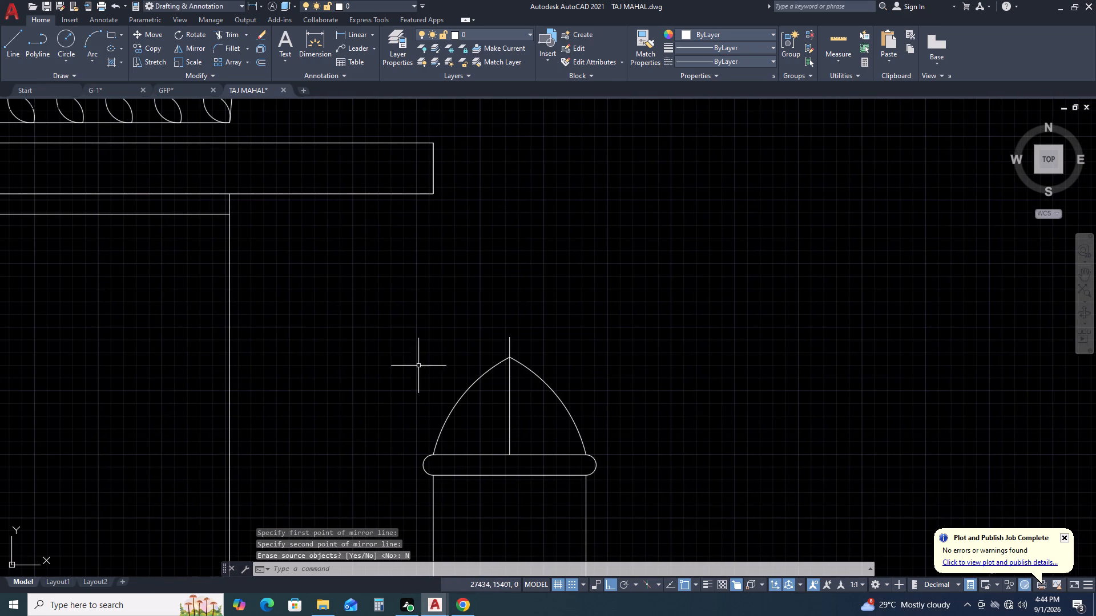
{"action": "middle_click_drag", "start_coordinate": [574, 358], "coordinate": [551, 353]}
{"action": "middle_click_drag", "start_coordinate": [546, 352], "coordinate": [522, 347]}
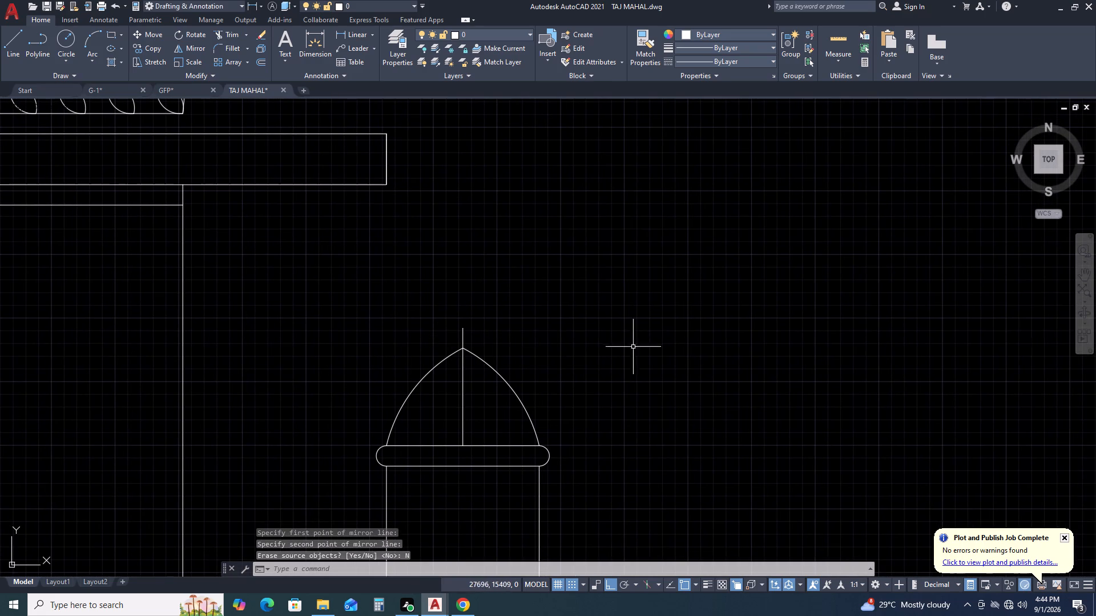
{"action": "scroll", "coordinate": [428, 339], "scroll_direction": "up", "scroll_amount": 2}
{"action": "middle_click_drag", "start_coordinate": [493, 305], "coordinate": [501, 349]}
{"action": "scroll", "coordinate": [570, 343], "scroll_direction": "down", "scroll_amount": 6}
{"action": "scroll", "coordinate": [619, 329], "scroll_direction": "down", "scroll_amount": 2}
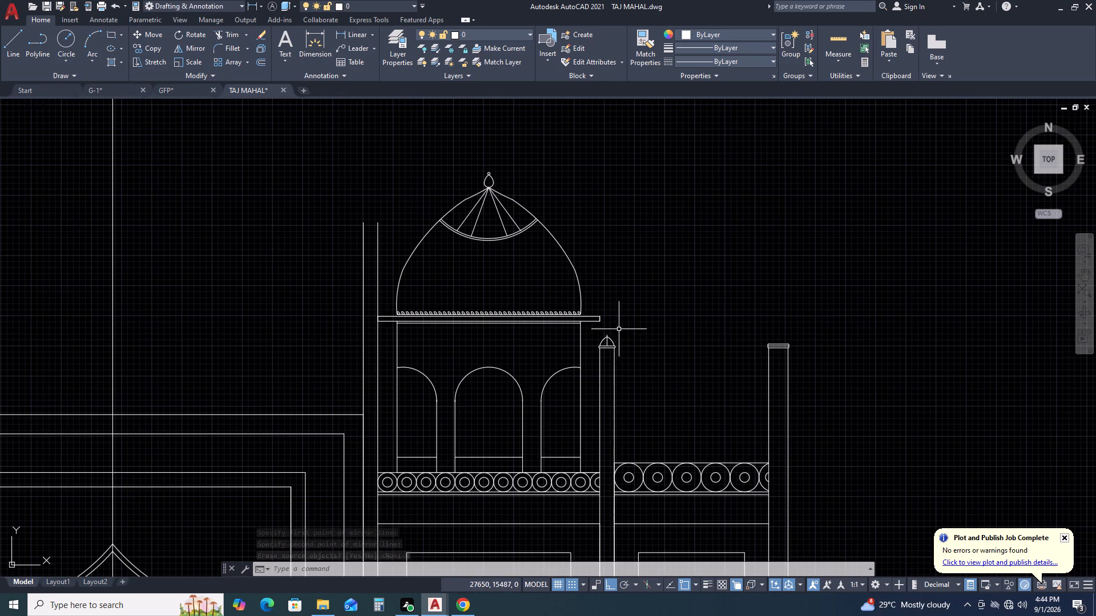
{"action": "scroll", "coordinate": [485, 176], "scroll_direction": "up", "scroll_amount": 4}
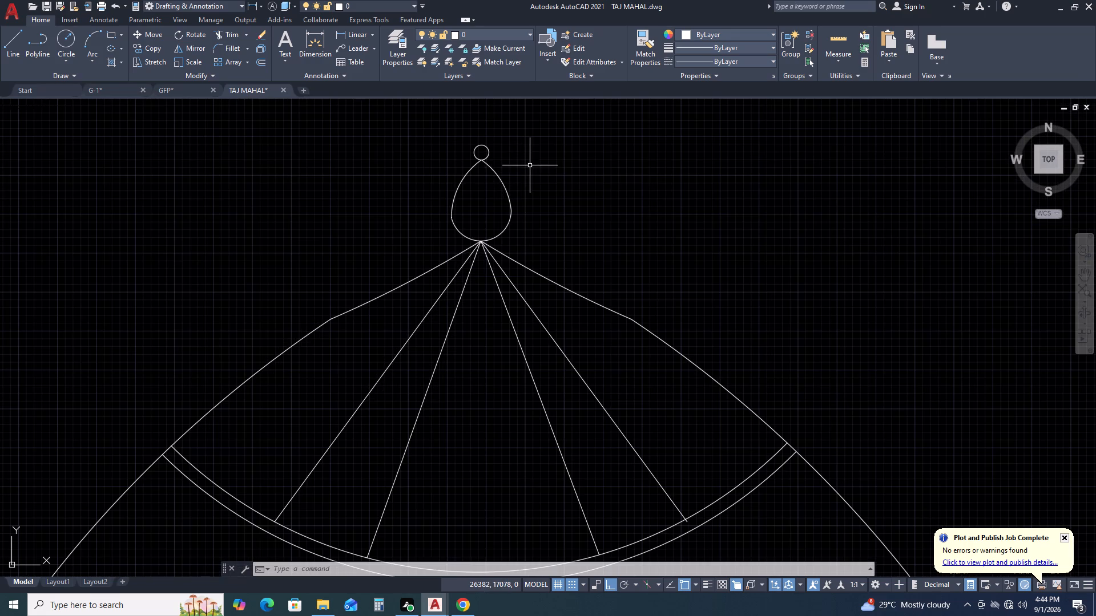
{"action": "left_click", "coordinate": [530, 165]}
{"action": "left_click", "coordinate": [426, 230]}
{"action": "type", "text": "CO"}
{"action": "key", "text": "space"}
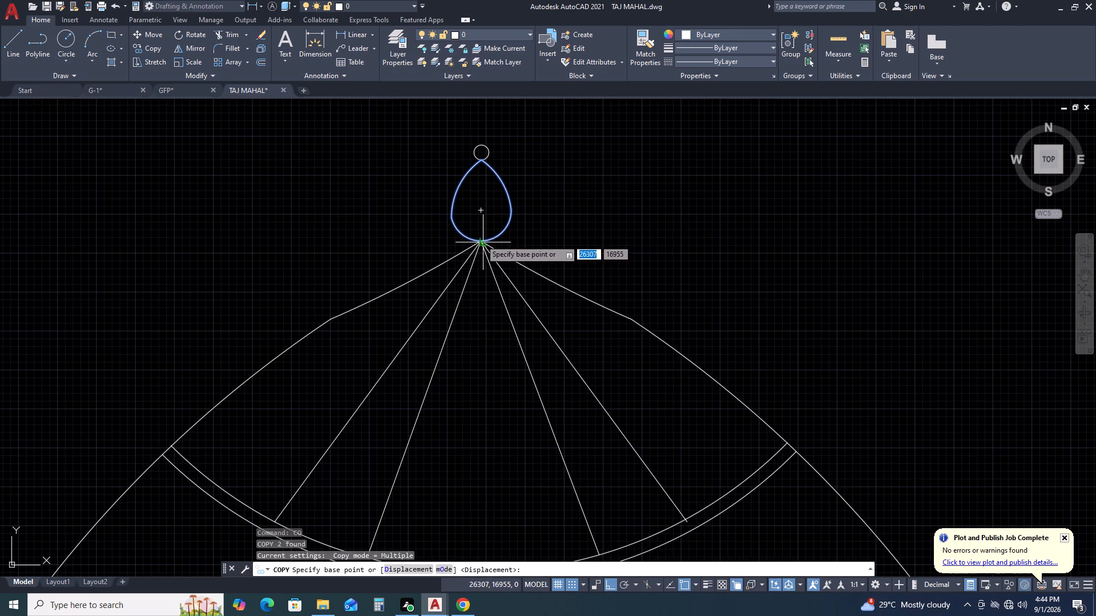
{"action": "left_click", "coordinate": [479, 239]}
{"action": "scroll", "coordinate": [483, 233], "scroll_direction": "down", "scroll_amount": 2}
{"action": "scroll", "coordinate": [634, 322], "scroll_direction": "down", "scroll_amount": 3}
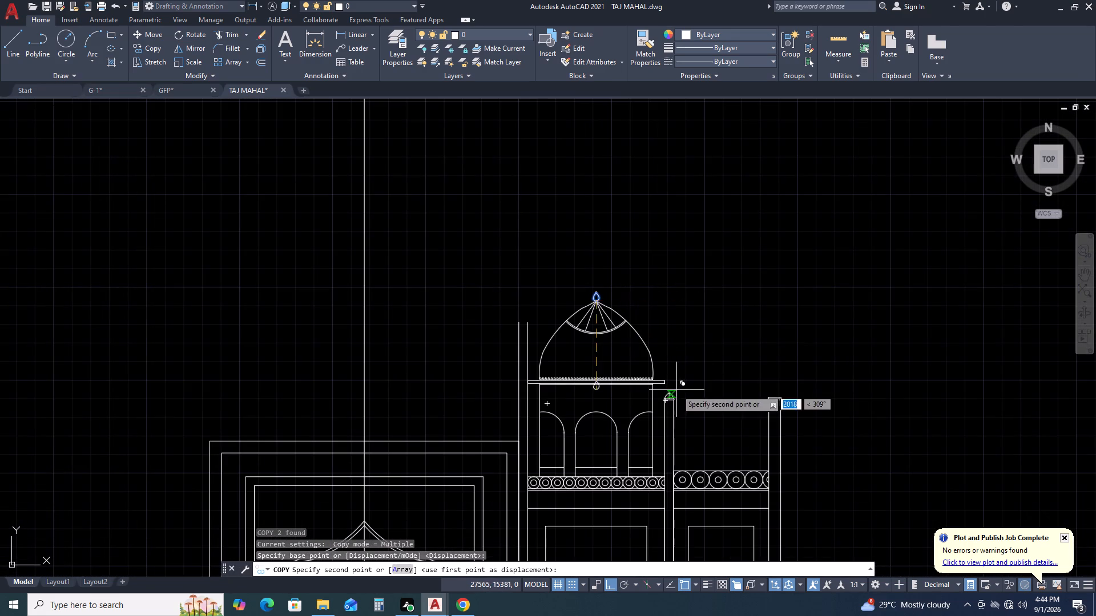
{"action": "scroll", "coordinate": [676, 390], "scroll_direction": "up", "scroll_amount": 2}
{"action": "left_click", "coordinate": [651, 400]}
{"action": "scroll", "coordinate": [652, 399], "scroll_direction": "up", "scroll_amount": 3}
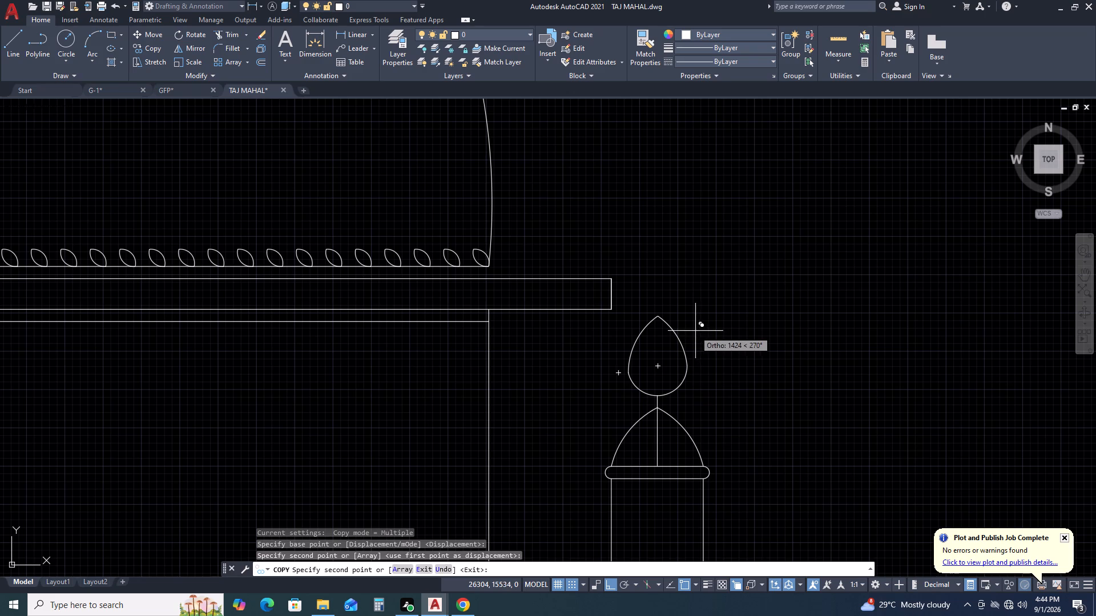
{"action": "key", "text": "Escape"}
Move the copied teardrop finial down so its base rests on the apex of the small pier dome.
{"action": "left_click", "coordinate": [702, 359]}
{"action": "left_click", "coordinate": [650, 338]}
{"action": "middle_click_drag", "start_coordinate": [662, 419], "coordinate": [549, 371]}
{"action": "scroll", "coordinate": [538, 363], "scroll_direction": "up", "scroll_amount": 2}
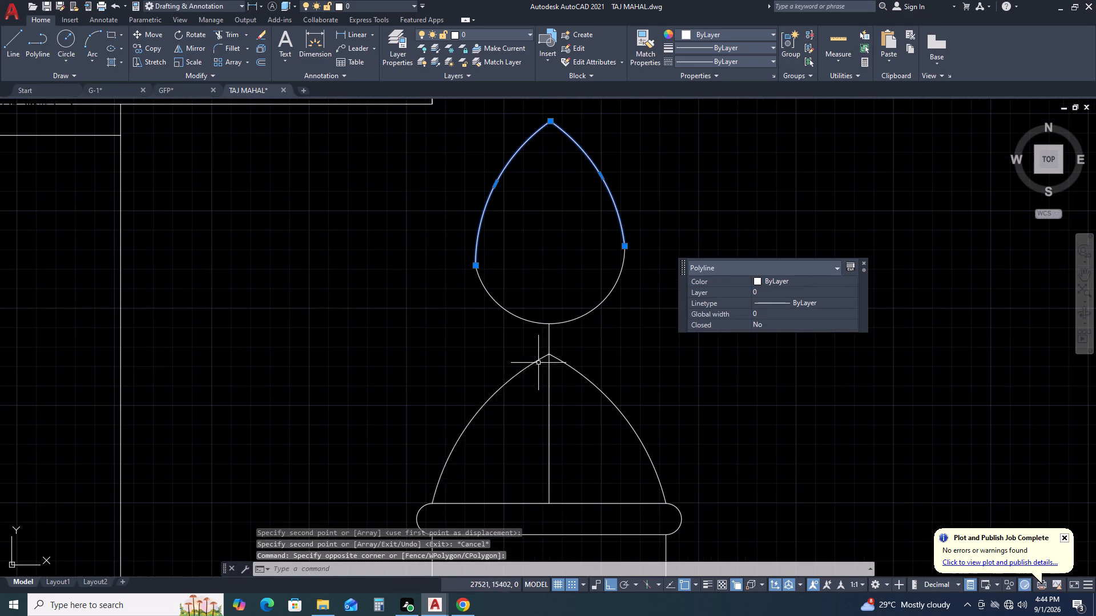
{"action": "left_click_drag", "start_coordinate": [615, 320], "coordinate": [601, 313]}
{"action": "left_click", "coordinate": [565, 291]}
{"action": "type", "text": "M"}
{"action": "key", "text": "space"}
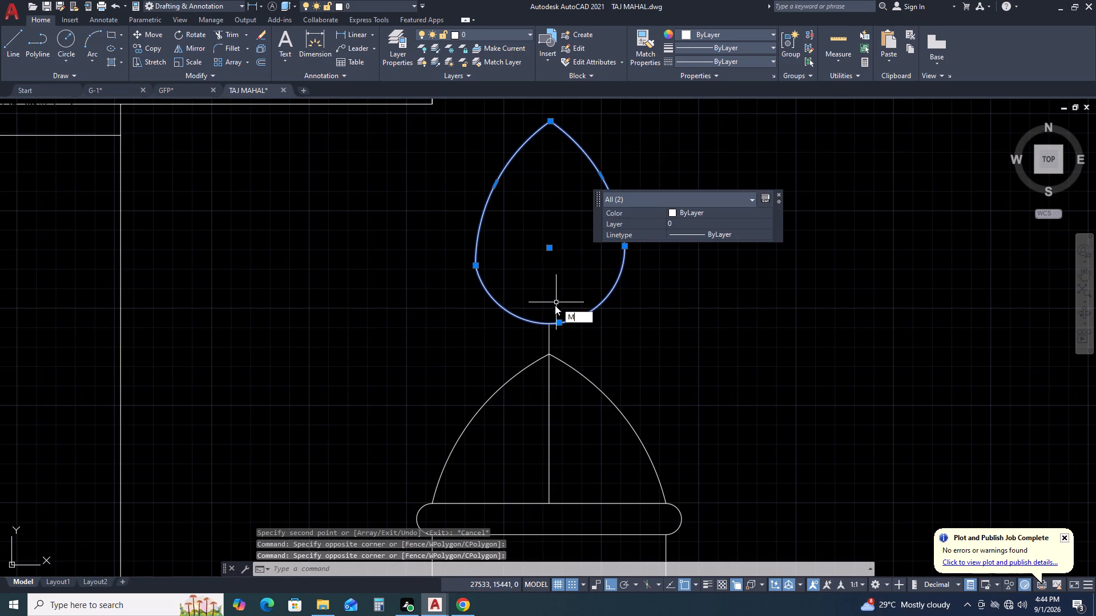
{"action": "left_click", "coordinate": [562, 324]}
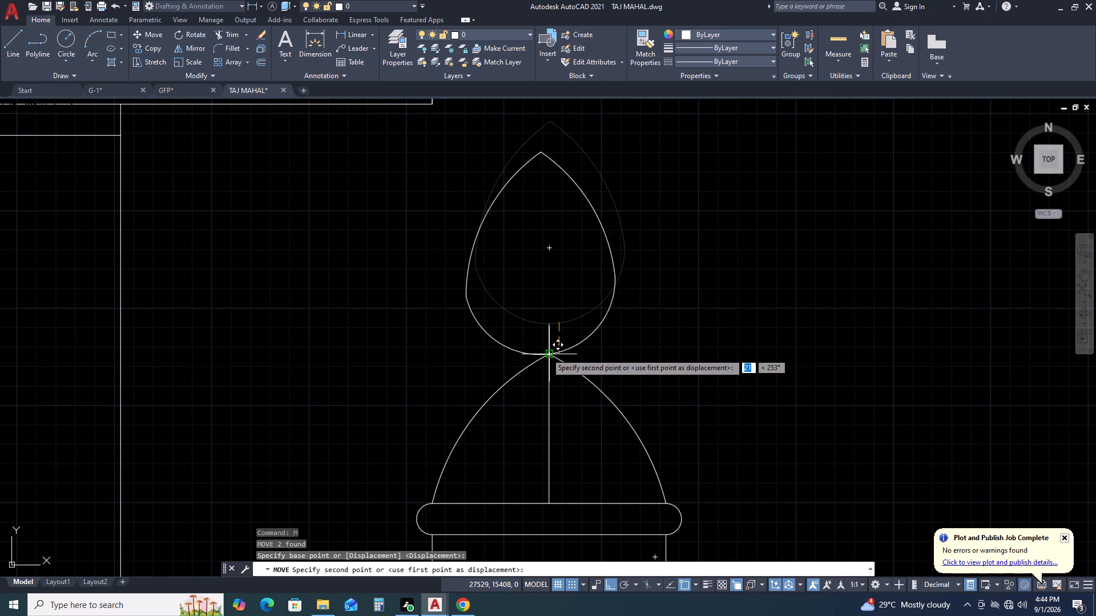
{"action": "left_click", "coordinate": [548, 355]}
Scale the teardrop finial down to less than half its size about its base point at the pier dome's apex.
{"action": "left_click_drag", "start_coordinate": [666, 285], "coordinate": [649, 281]}
{"action": "left_click", "coordinate": [573, 253]}
{"action": "middle_click_drag", "start_coordinate": [606, 307], "coordinate": [650, 372]}
{"action": "scroll", "coordinate": [680, 374], "scroll_direction": "down", "scroll_amount": 2}
{"action": "type", "text": "SC"}
{"action": "key", "text": "space"}
{"action": "scroll", "coordinate": [629, 392], "scroll_direction": "up", "scroll_amount": 2}
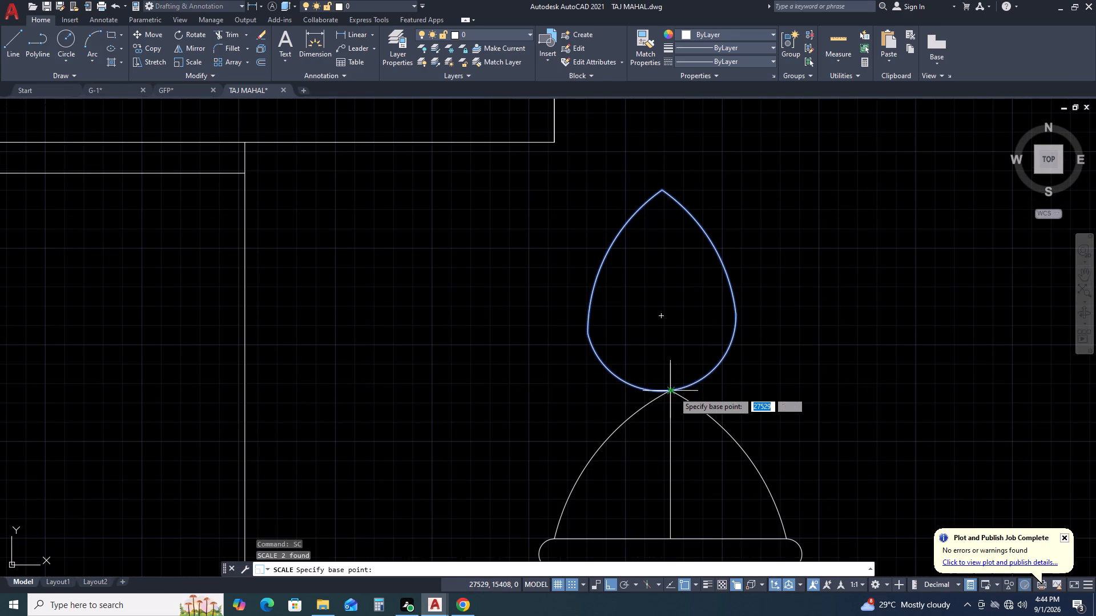
{"action": "left_click", "coordinate": [670, 392]}
{"action": "left_click", "coordinate": [678, 351]}
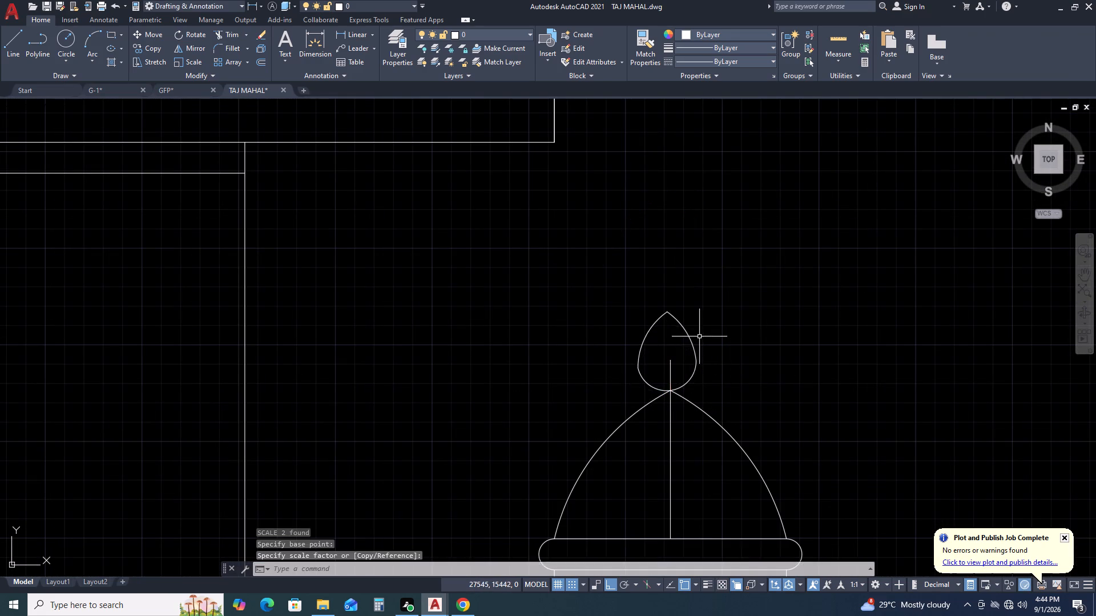
Trim away the vertical centre line inside both the teardrop finial and the kiosk-side pier's small dome.
{"action": "scroll", "coordinate": [703, 333], "scroll_direction": "down", "scroll_amount": 2}
{"action": "middle_click_drag", "start_coordinate": [736, 321], "coordinate": [617, 285]}
{"action": "middle_click", "coordinate": [599, 281]}
{"action": "type", "text": "TR"}
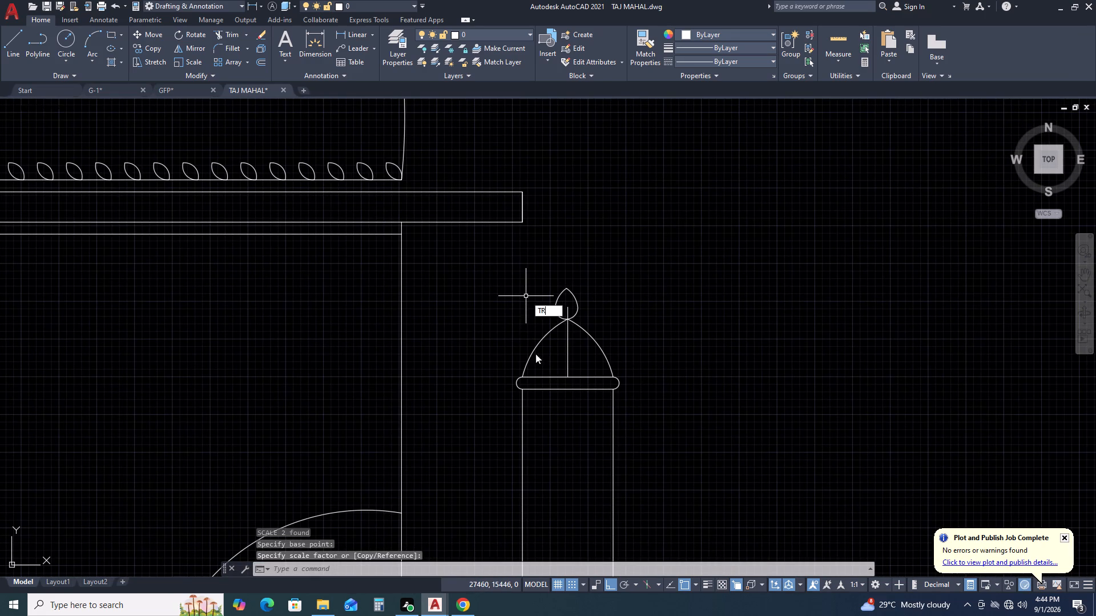
{"action": "key", "text": "space"}
{"action": "scroll", "coordinate": [566, 316], "scroll_direction": "up", "scroll_amount": 3}
{"action": "left_click", "coordinate": [575, 310]}
{"action": "left_click", "coordinate": [563, 293]}
{"action": "left_click", "coordinate": [585, 412]}
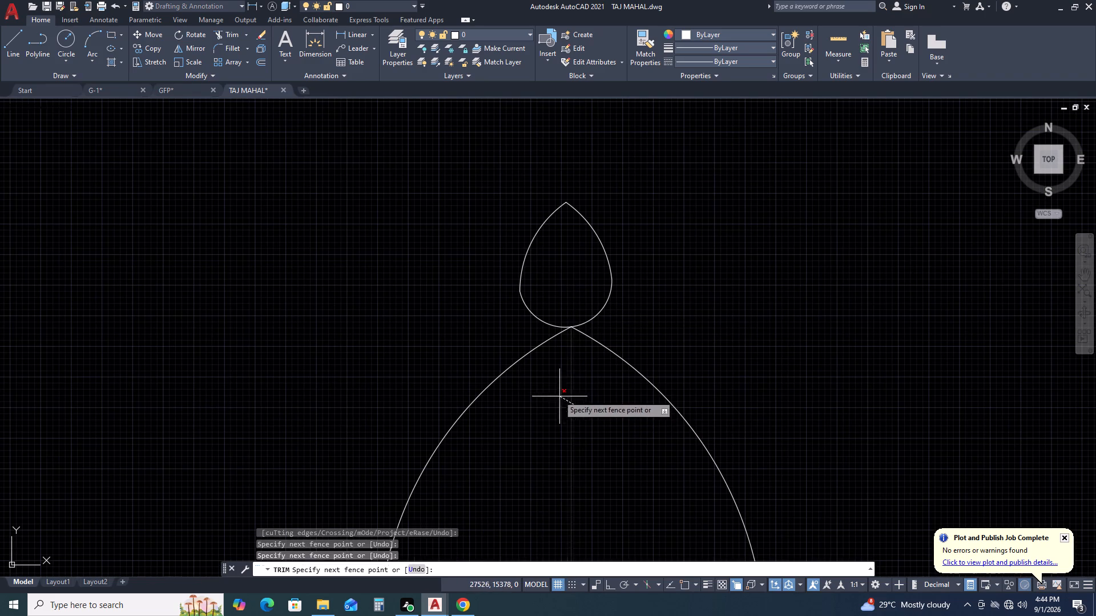
{"action": "left_click", "coordinate": [553, 391]}
{"action": "scroll", "coordinate": [618, 360], "scroll_direction": "down", "scroll_amount": 4}
{"action": "middle_click_drag", "start_coordinate": [707, 331], "coordinate": [498, 351]}
{"action": "scroll", "coordinate": [491, 332], "scroll_direction": "down", "scroll_amount": 4}
{"action": "middle_click_drag", "start_coordinate": [546, 330], "coordinate": [425, 334]}
{"action": "middle_click", "coordinate": [421, 333]}
{"action": "key", "text": "Escape"}
Draw an arc of about 57 mm radius from the kiosk-side end of the outer pier's cap to a point above its middle.
{"action": "scroll", "coordinate": [474, 350], "scroll_direction": "up", "scroll_amount": 5}
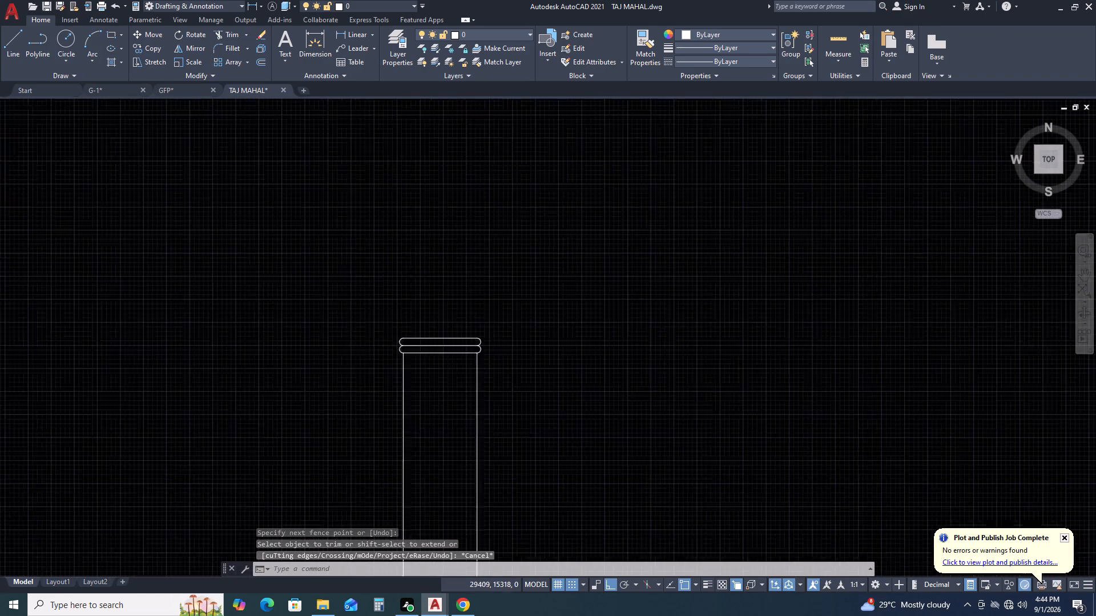
{"action": "middle_click_drag", "start_coordinate": [366, 351], "coordinate": [490, 399]}
{"action": "type", "text": "A"}
{"action": "key", "text": "space"}
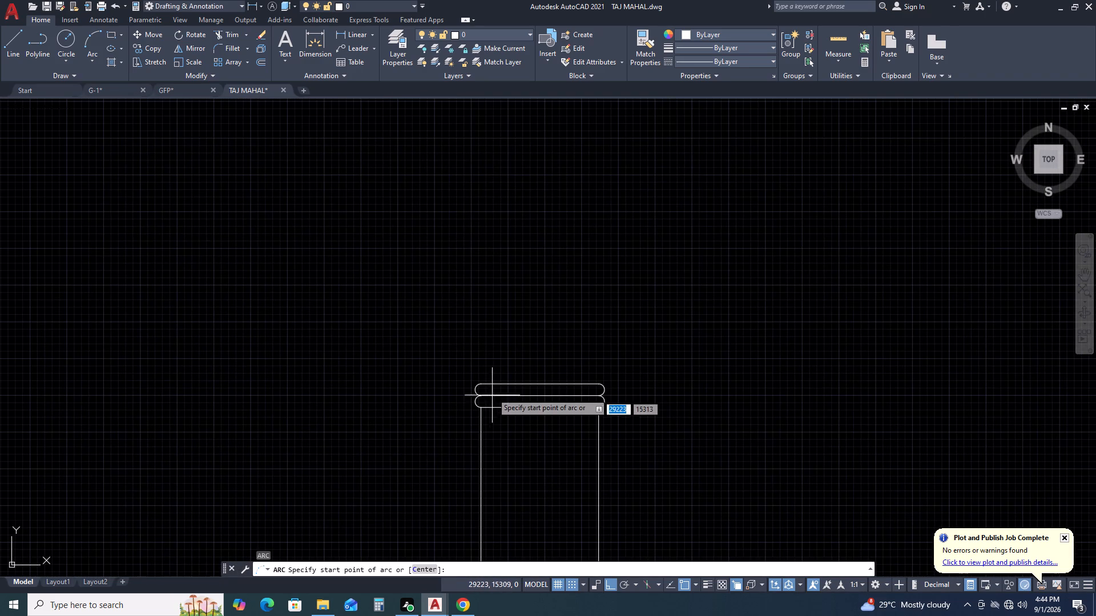
{"action": "left_click", "coordinate": [479, 387]}
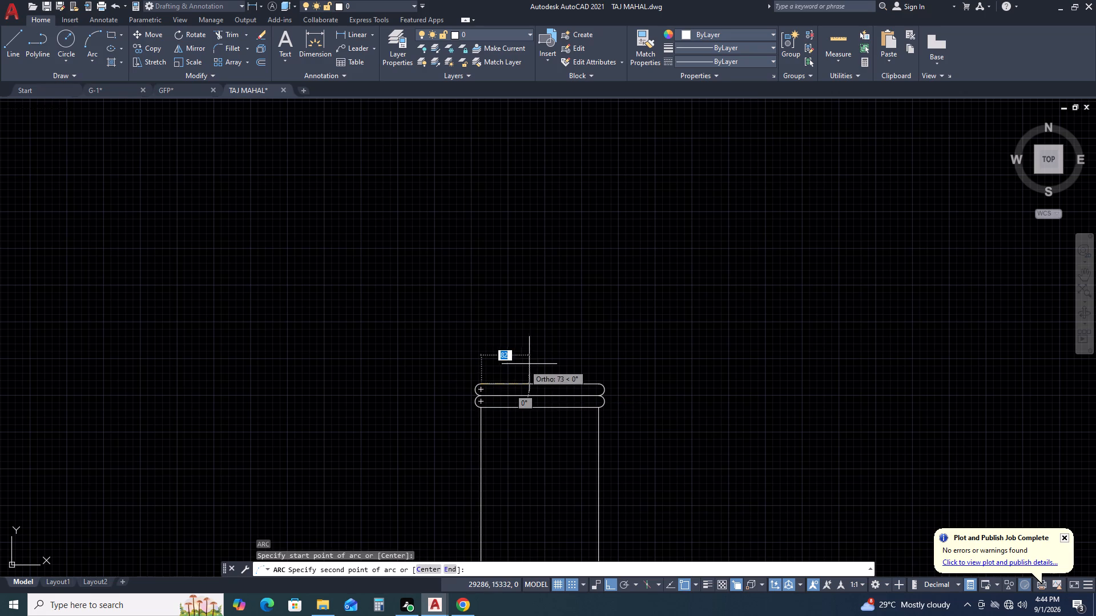
{"action": "left_click", "coordinate": [538, 356]}
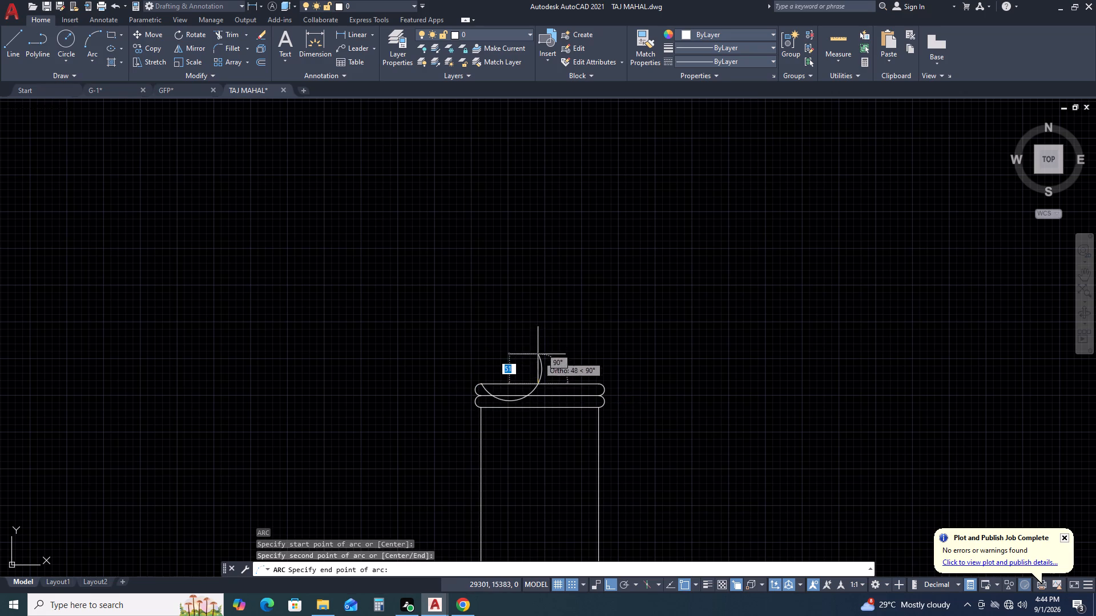
{"action": "left_click", "coordinate": [537, 349]}
Reshape the outer pier's arc through its midpoint into a shallow concave roof slope with a radius of about 410 mm.
{"action": "left_click", "coordinate": [537, 388]}
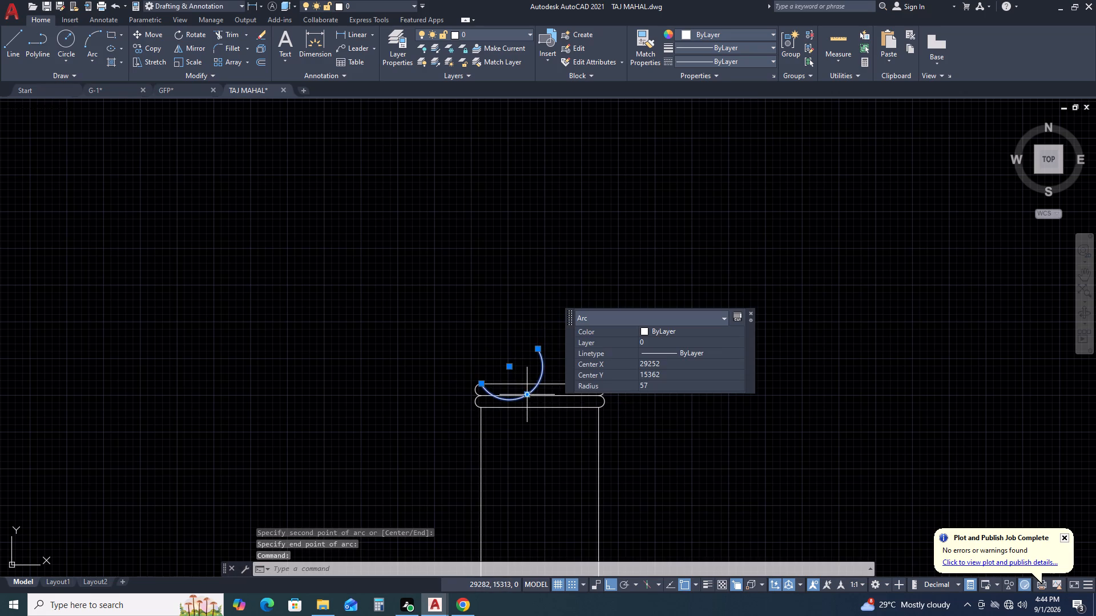
{"action": "left_click", "coordinate": [529, 394]}
{"action": "left_click", "coordinate": [510, 366]}
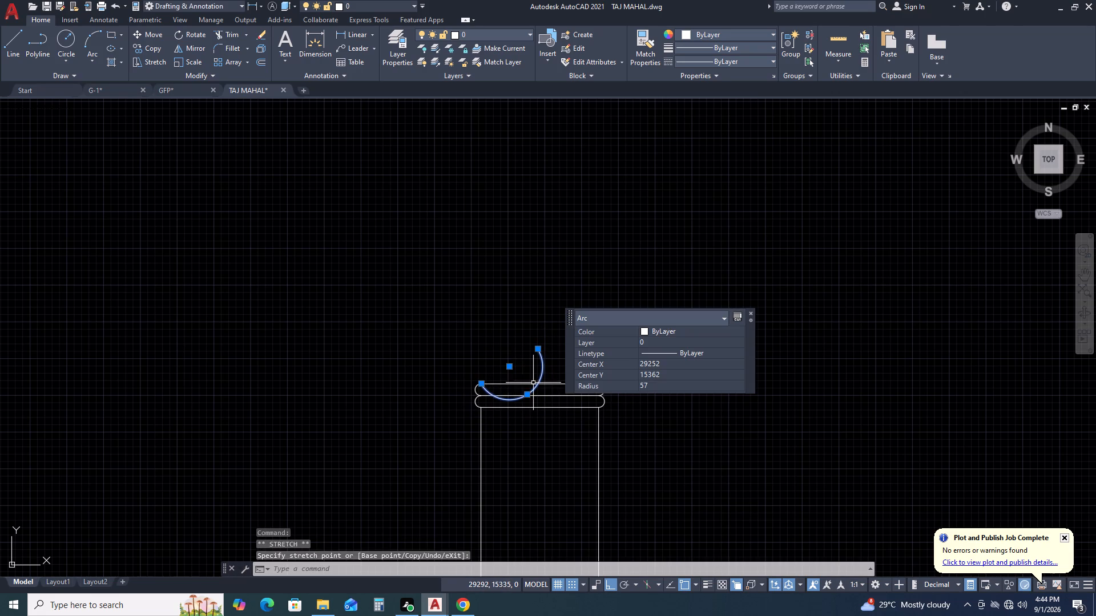
{"action": "left_click", "coordinate": [525, 394]}
{"action": "left_click", "coordinate": [505, 358]}
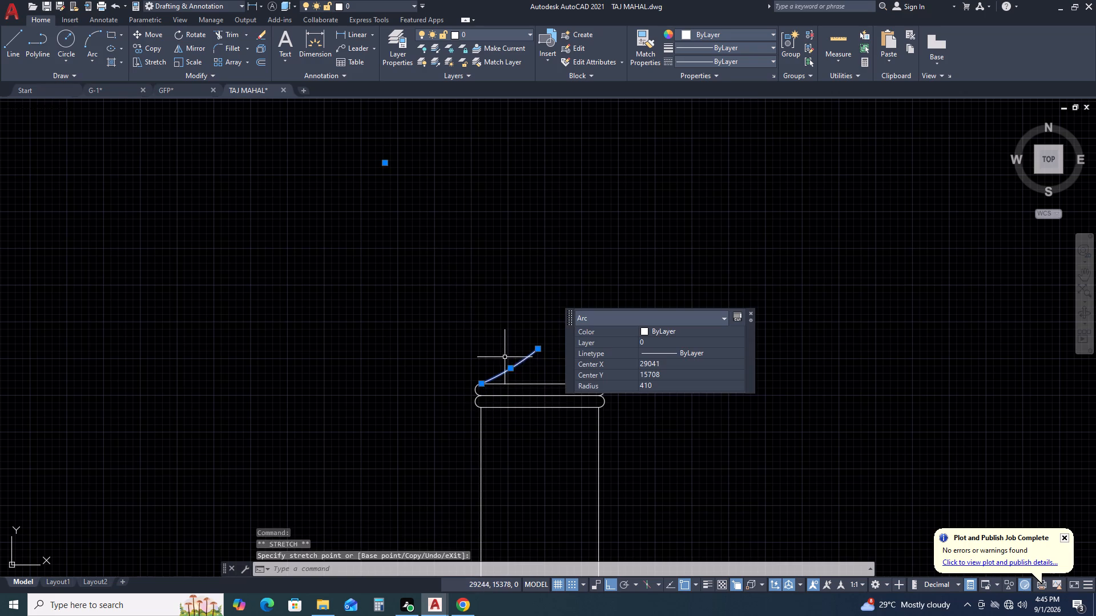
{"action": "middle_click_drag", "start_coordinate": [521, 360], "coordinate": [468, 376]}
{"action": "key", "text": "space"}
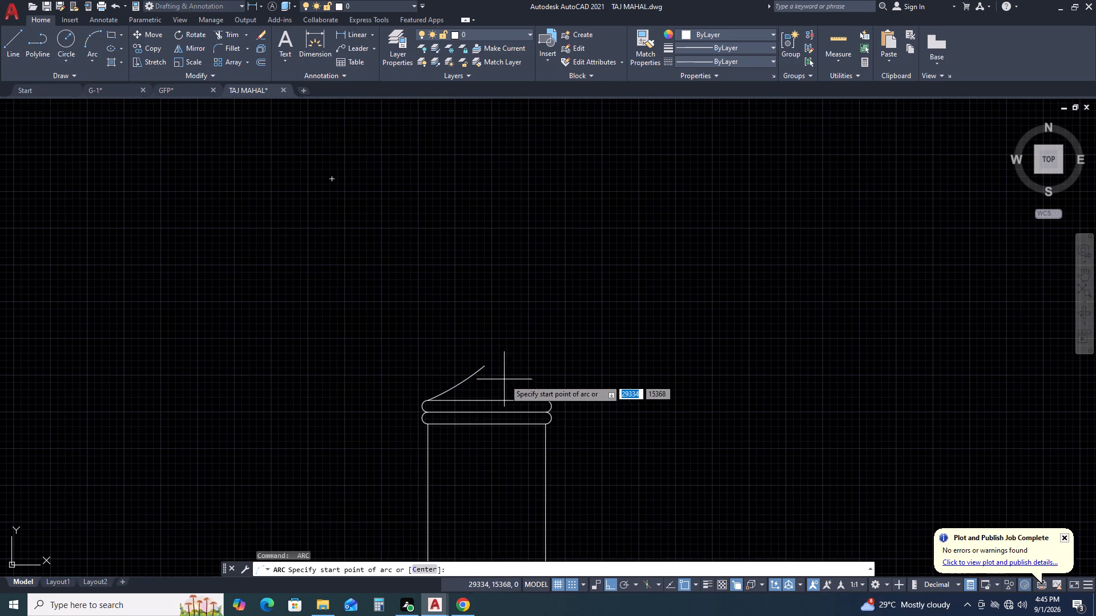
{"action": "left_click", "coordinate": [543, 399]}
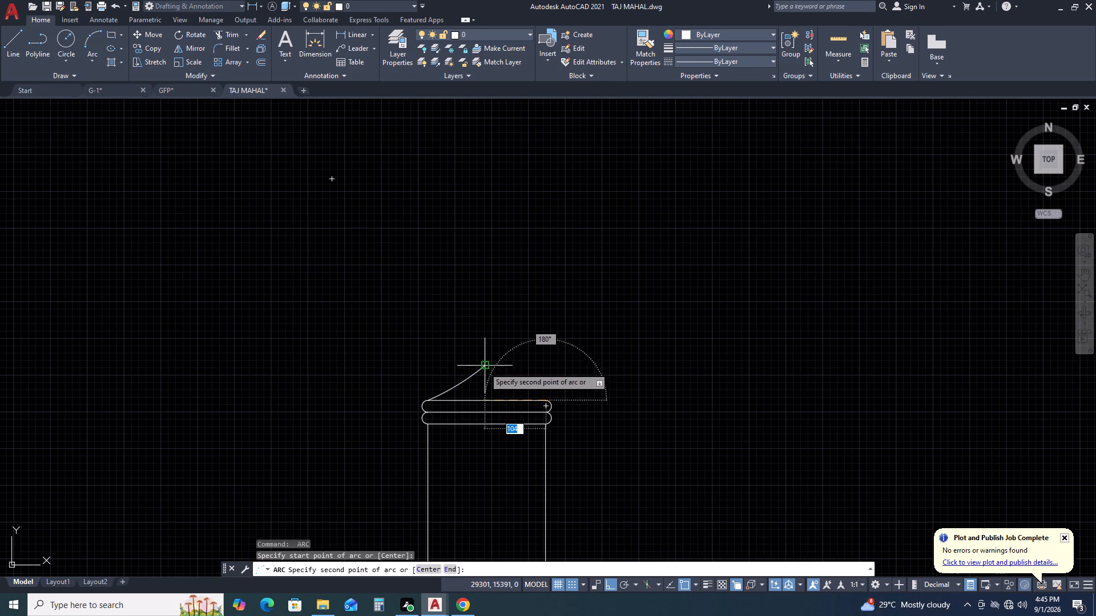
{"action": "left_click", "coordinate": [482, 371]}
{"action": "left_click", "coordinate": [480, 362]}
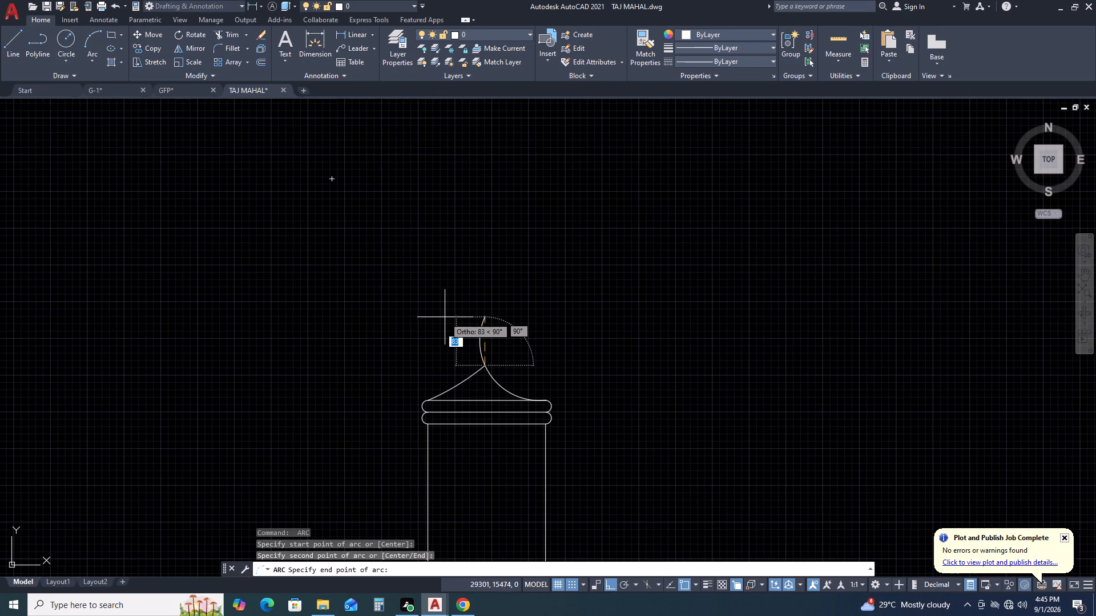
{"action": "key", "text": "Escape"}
Mirror the concave arc about a vertical axis through the midpoint of the outer pier's cap, keeping the original.
{"action": "left_click", "coordinate": [501, 361]}
{"action": "left_click", "coordinate": [469, 370]}
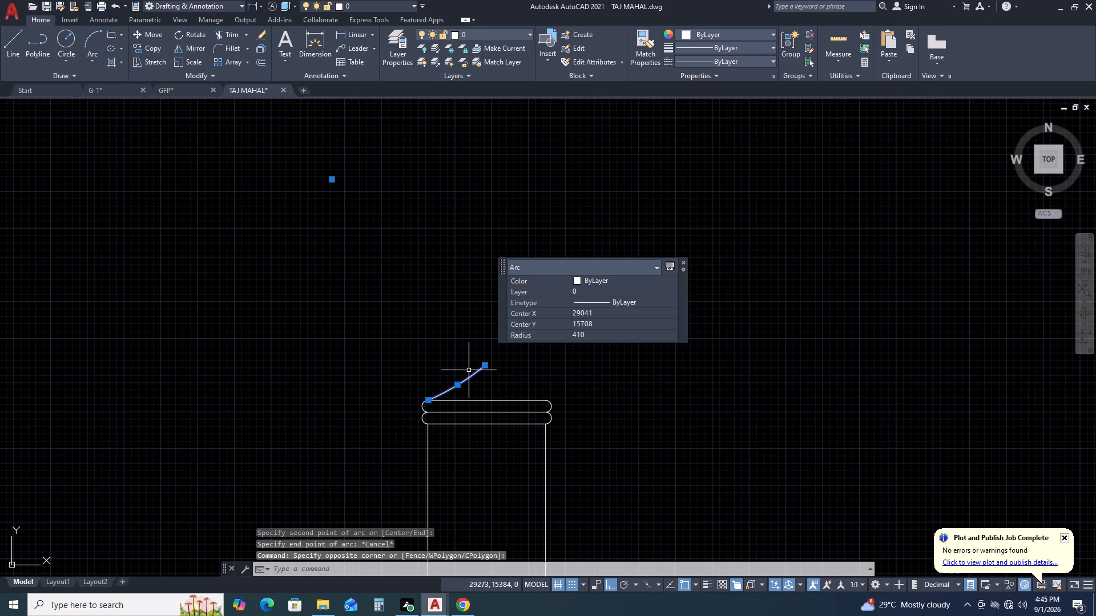
{"action": "type", "text": "MI"}
{"action": "key", "text": "space"}
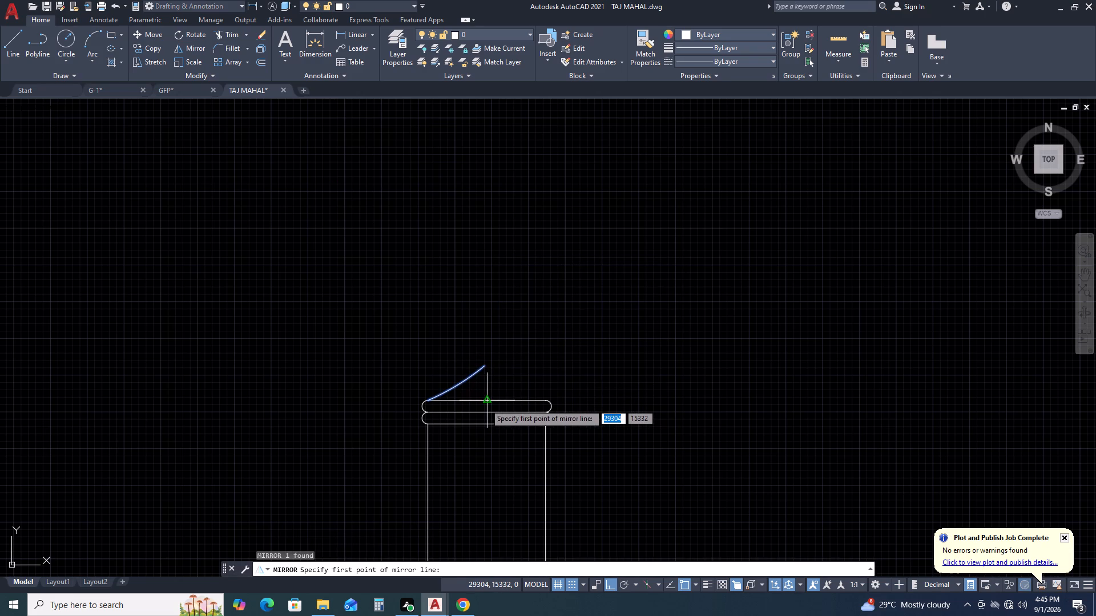
{"action": "left_click", "coordinate": [485, 403]}
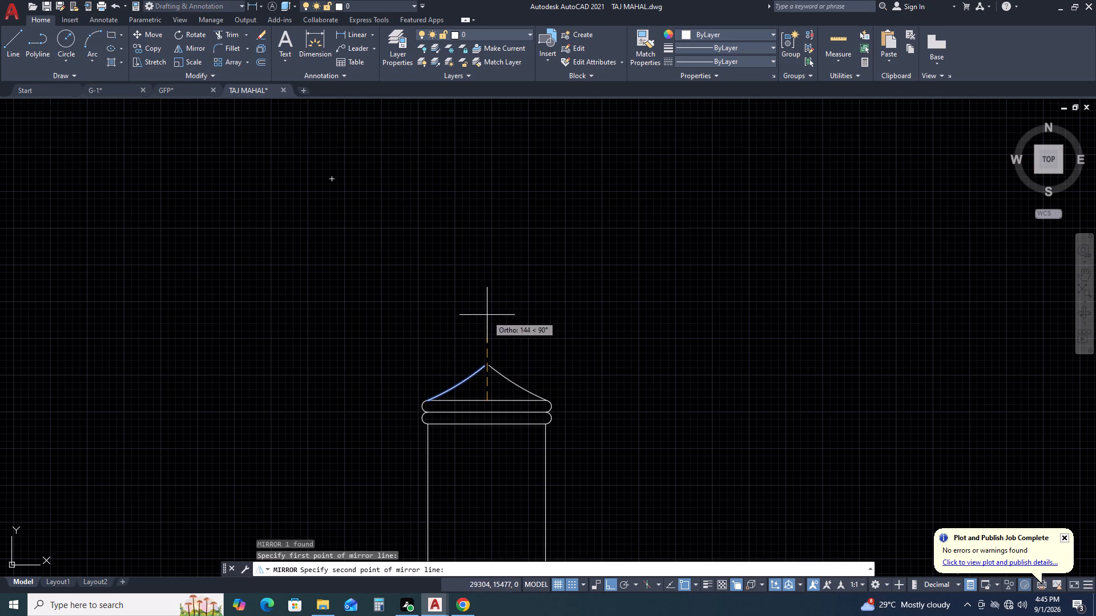
{"action": "left_click", "coordinate": [482, 306]}
{"action": "left_click_drag", "start_coordinate": [502, 346], "coordinate": [482, 306]}
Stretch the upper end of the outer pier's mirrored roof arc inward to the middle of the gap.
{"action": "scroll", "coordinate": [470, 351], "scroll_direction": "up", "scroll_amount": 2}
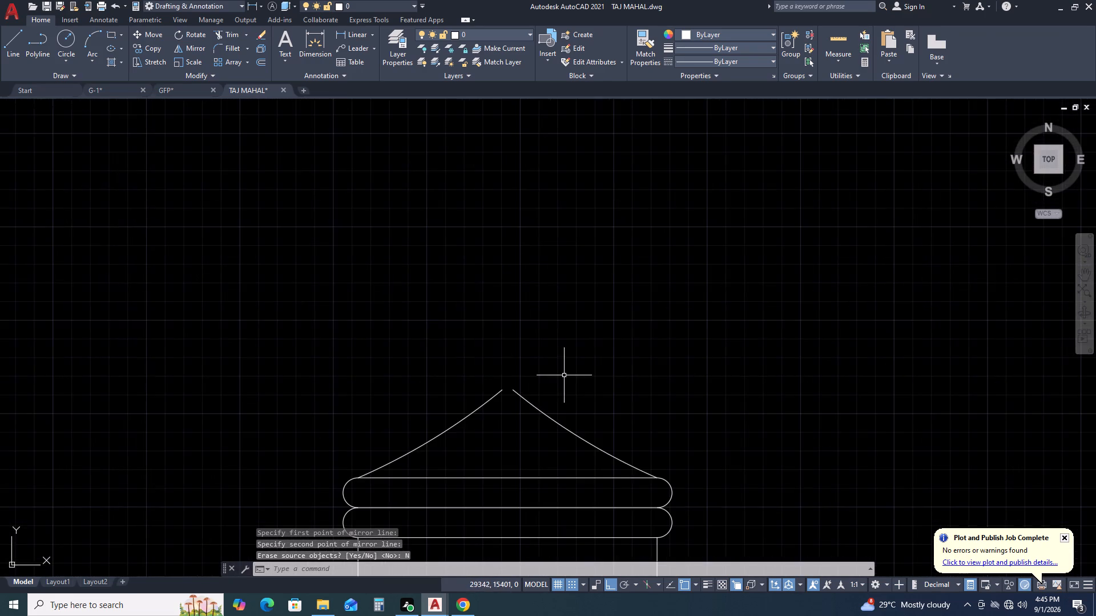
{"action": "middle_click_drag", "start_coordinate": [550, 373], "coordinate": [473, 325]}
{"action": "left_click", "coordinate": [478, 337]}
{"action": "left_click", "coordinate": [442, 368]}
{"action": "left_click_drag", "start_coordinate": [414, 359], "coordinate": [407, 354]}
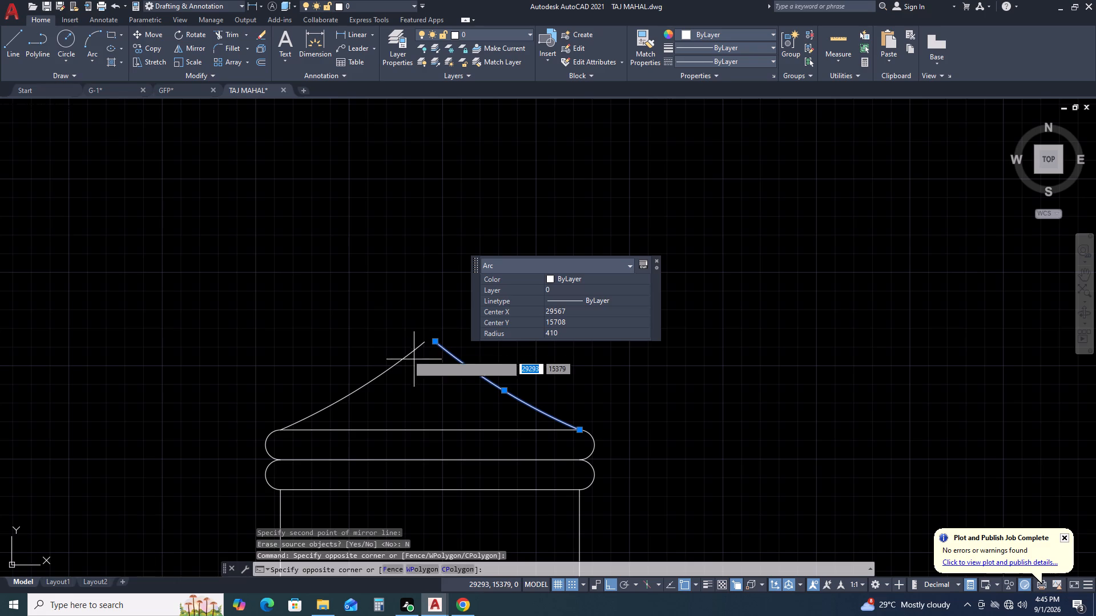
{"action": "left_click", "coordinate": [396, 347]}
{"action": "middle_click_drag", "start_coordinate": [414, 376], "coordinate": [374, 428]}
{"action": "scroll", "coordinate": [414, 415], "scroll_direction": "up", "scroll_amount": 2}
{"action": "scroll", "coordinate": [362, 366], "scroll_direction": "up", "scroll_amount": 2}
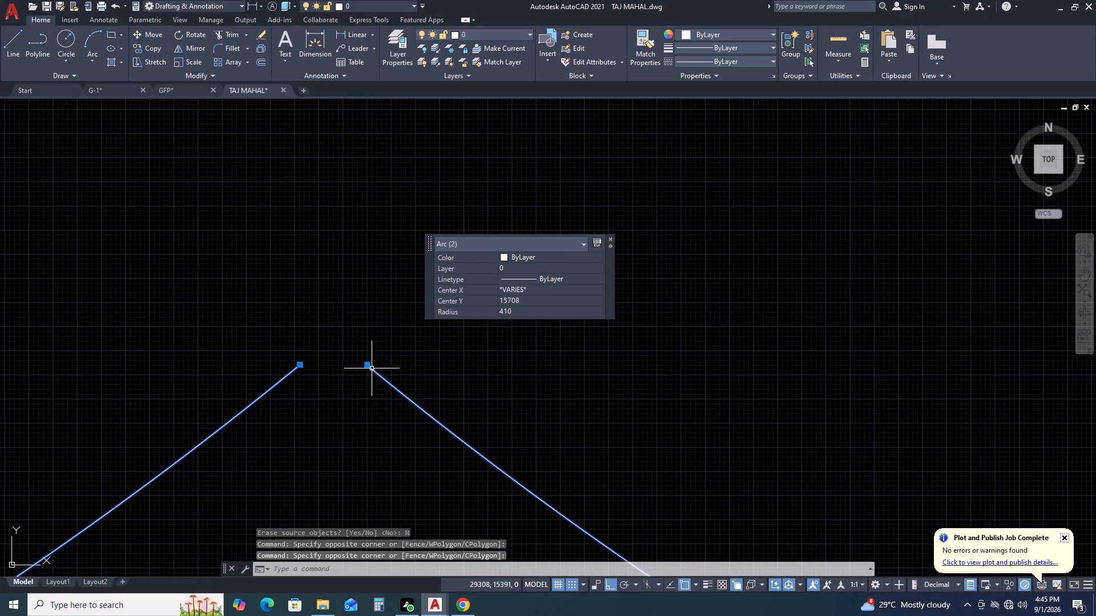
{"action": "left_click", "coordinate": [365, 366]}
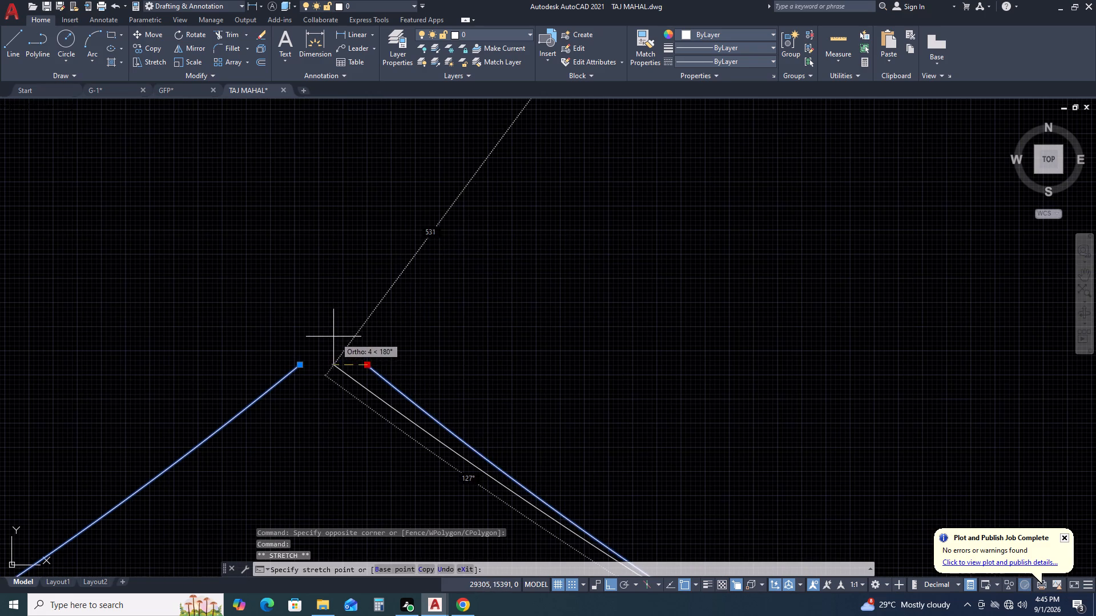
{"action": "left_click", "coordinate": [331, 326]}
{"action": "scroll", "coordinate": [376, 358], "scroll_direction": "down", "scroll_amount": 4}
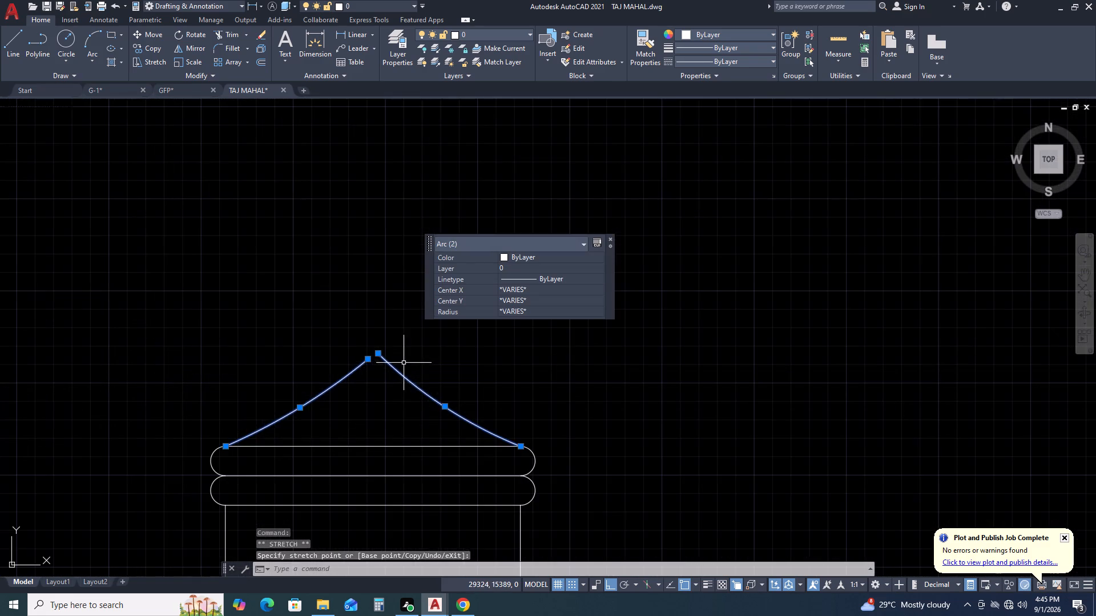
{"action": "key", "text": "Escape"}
Draw a vertical guide line about 137 mm long upward from the midpoint of the outer pier's cap.
{"action": "middle_click_drag", "start_coordinate": [408, 389], "coordinate": [486, 413]}
{"action": "key", "text": "l"}
{"action": "key", "text": "space"}
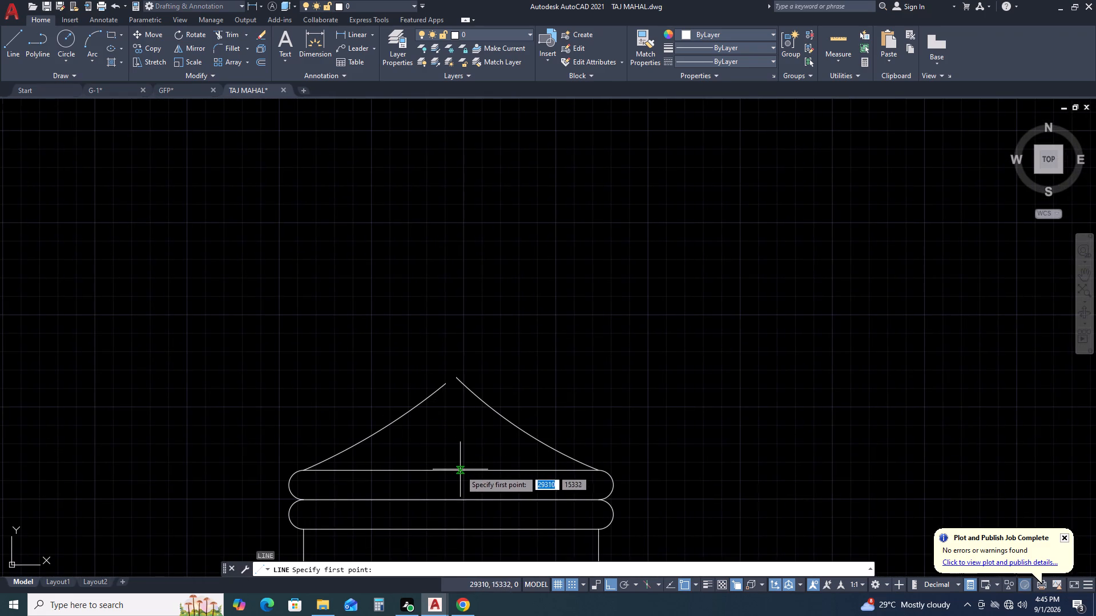
{"action": "left_click", "coordinate": [450, 470]}
{"action": "left_click", "coordinate": [451, 268]}
{"action": "key", "text": "Escape"}
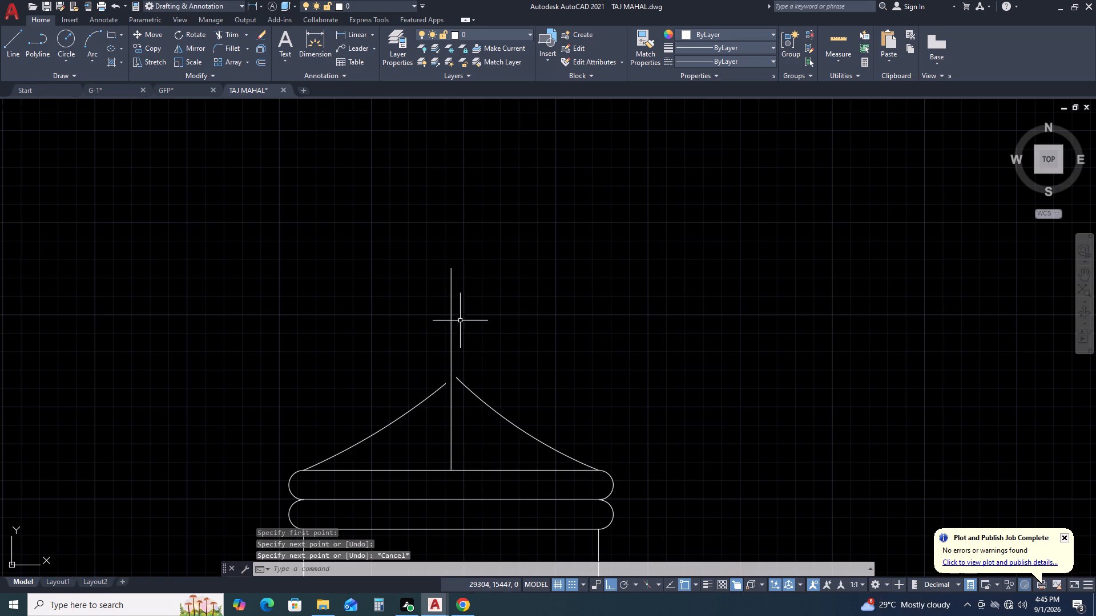
Stretch the upper ends of both concave roof arcs to meet at a single apex on the vertical guide line.
{"action": "left_click", "coordinate": [498, 380]}
{"action": "left_click", "coordinate": [462, 416]}
{"action": "scroll", "coordinate": [460, 372], "scroll_direction": "up", "scroll_amount": 3}
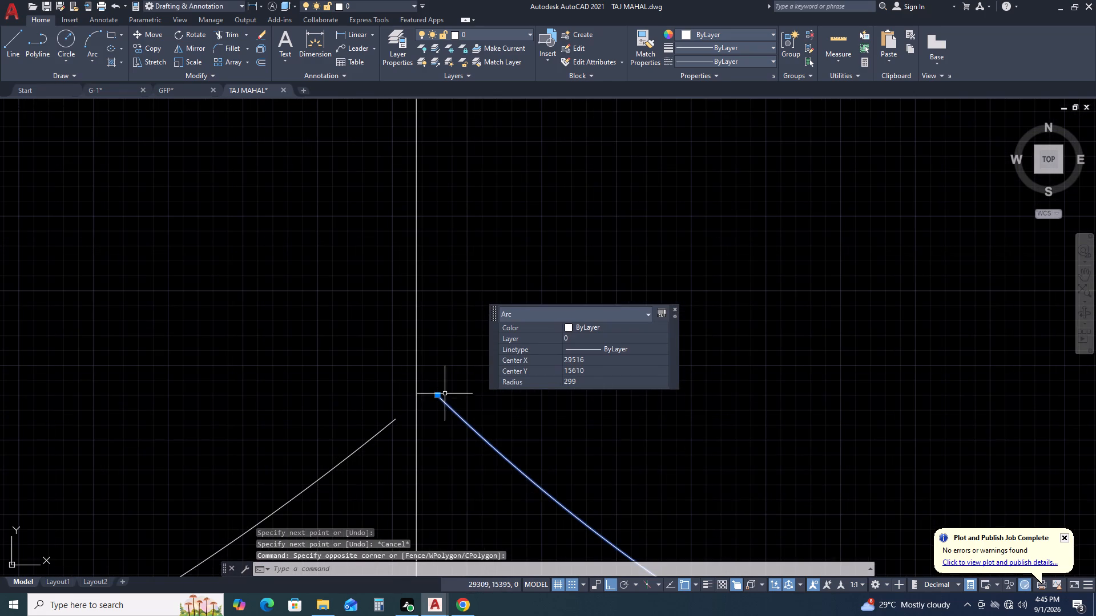
{"action": "left_click", "coordinate": [437, 395]}
{"action": "left_click", "coordinate": [416, 386]}
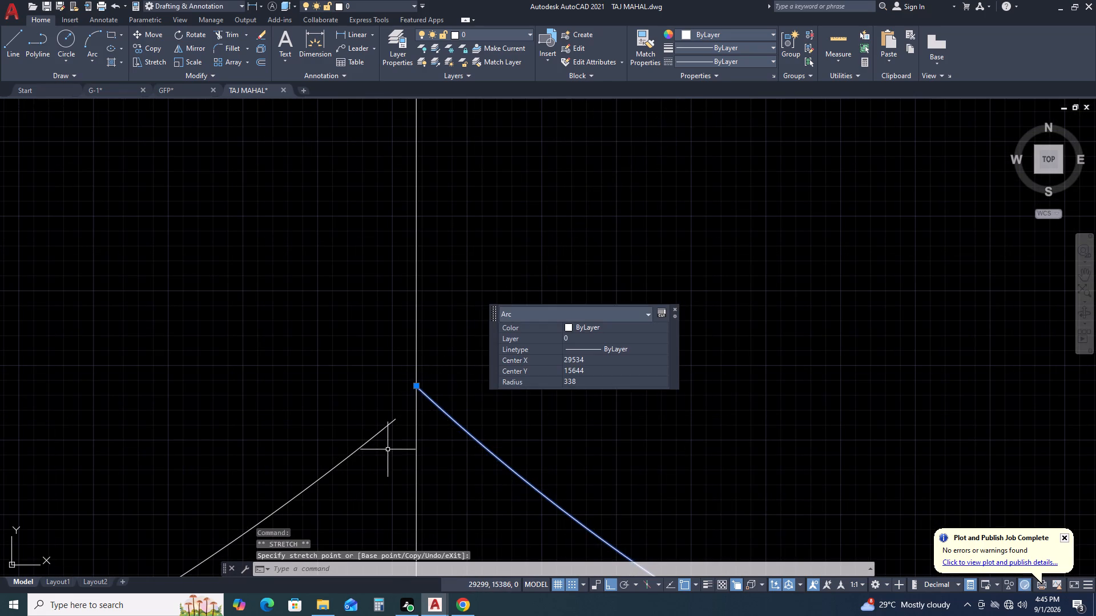
{"action": "left_click", "coordinate": [388, 449]}
{"action": "left_click", "coordinate": [368, 422]}
{"action": "left_click", "coordinate": [394, 419]}
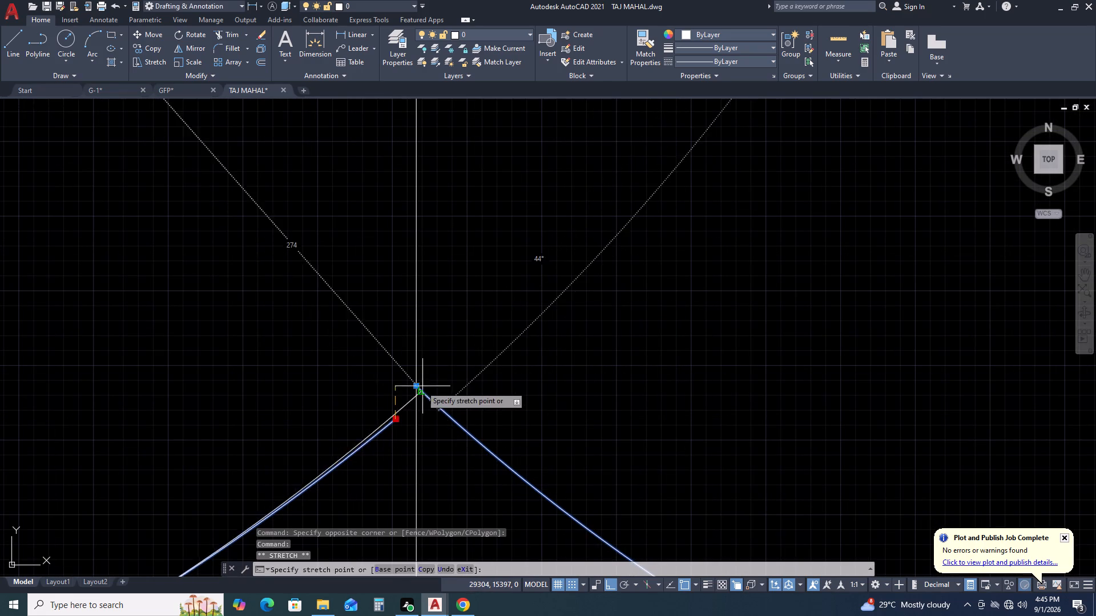
{"action": "left_click", "coordinate": [417, 384]}
{"action": "scroll", "coordinate": [464, 383], "scroll_direction": "down", "scroll_amount": 3}
{"action": "key", "text": "Escape"}
{"action": "scroll", "coordinate": [562, 402], "scroll_direction": "down", "scroll_amount": 2}
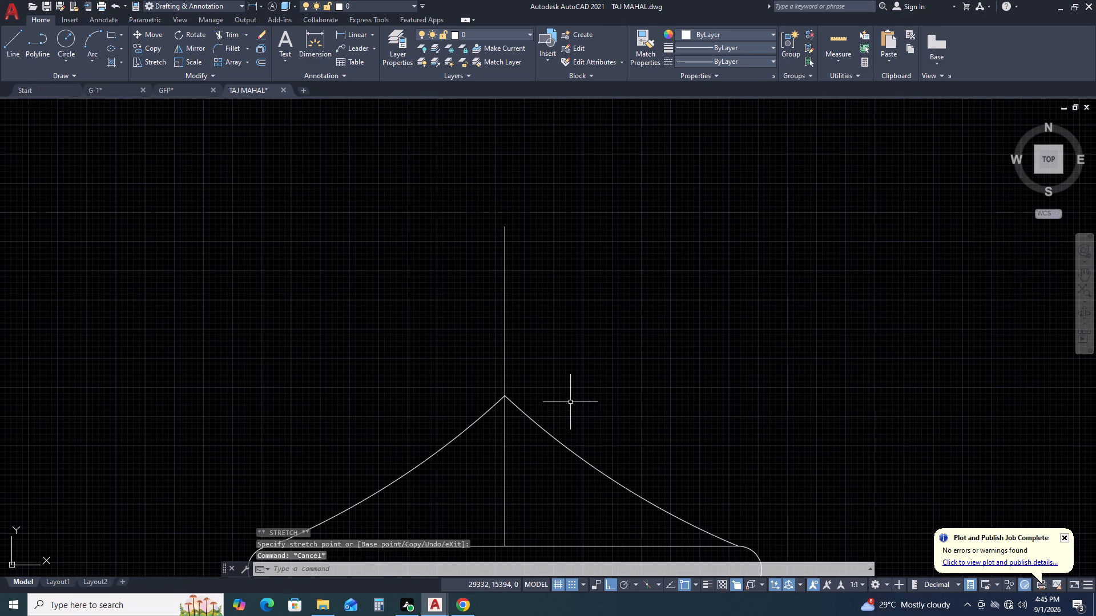
Erase the vertical guide line from the outer pier's peaked roof.
{"action": "scroll", "coordinate": [622, 322], "scroll_direction": "down", "scroll_amount": 2}
{"action": "left_click_drag", "start_coordinate": [623, 322], "coordinate": [597, 314]}
{"action": "left_click", "coordinate": [511, 273]}
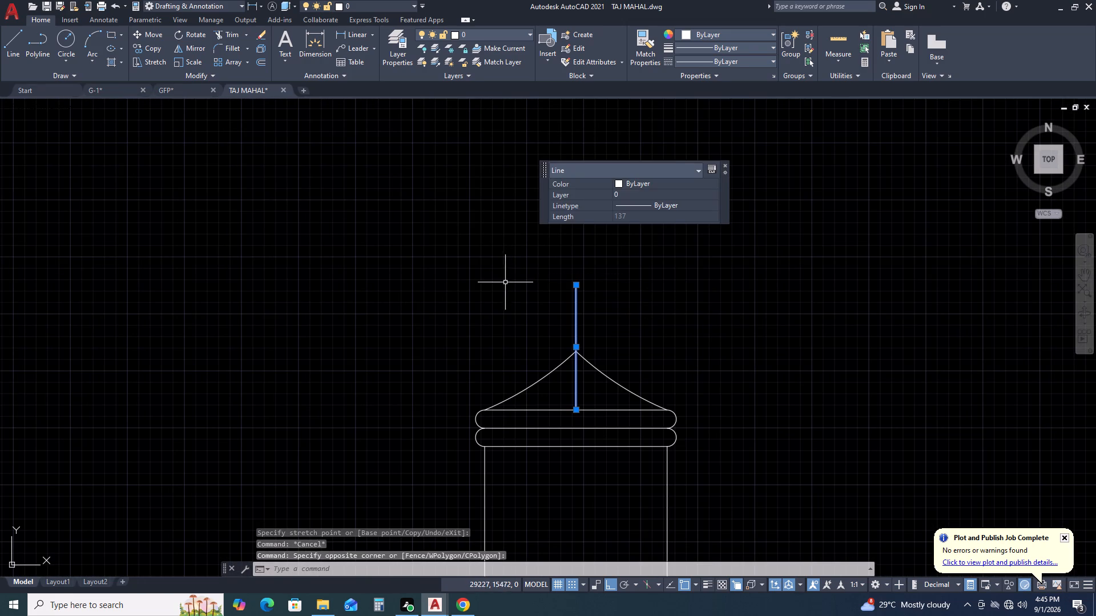
{"action": "key", "text": "Delete"}
Draw a small circle centred just above the outer pier's roof peak, with its radius reaching down to the apex.
{"action": "middle_click_drag", "start_coordinate": [596, 382], "coordinate": [591, 301]}
{"action": "key", "text": "c"}
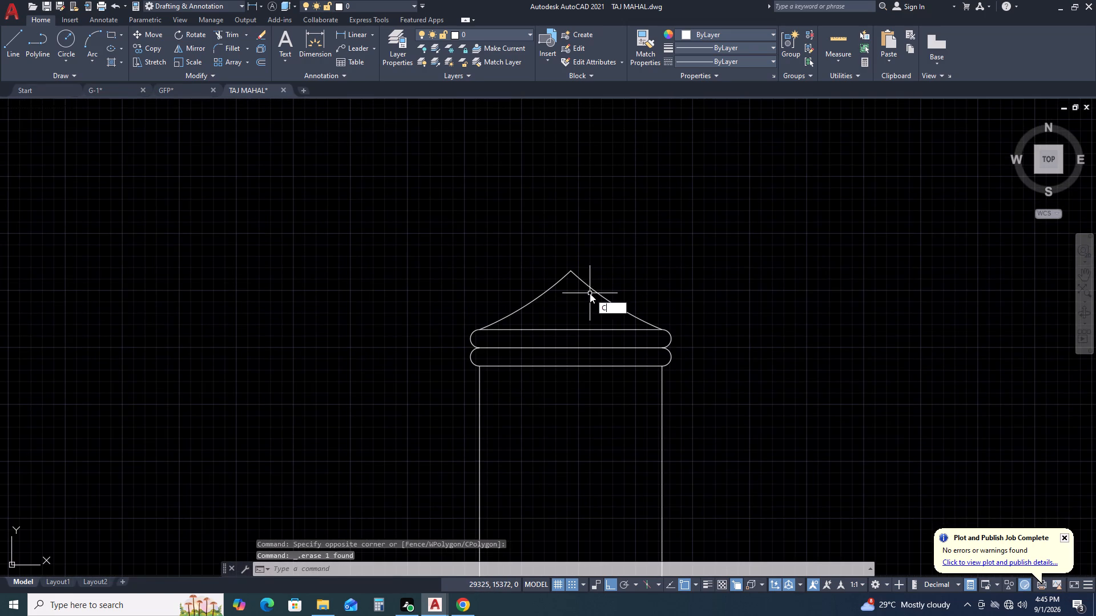
{"action": "key", "text": "space"}
{"action": "scroll", "coordinate": [569, 269], "scroll_direction": "up", "scroll_amount": 1}
{"action": "middle_click_drag", "start_coordinate": [575, 270], "coordinate": [558, 298]}
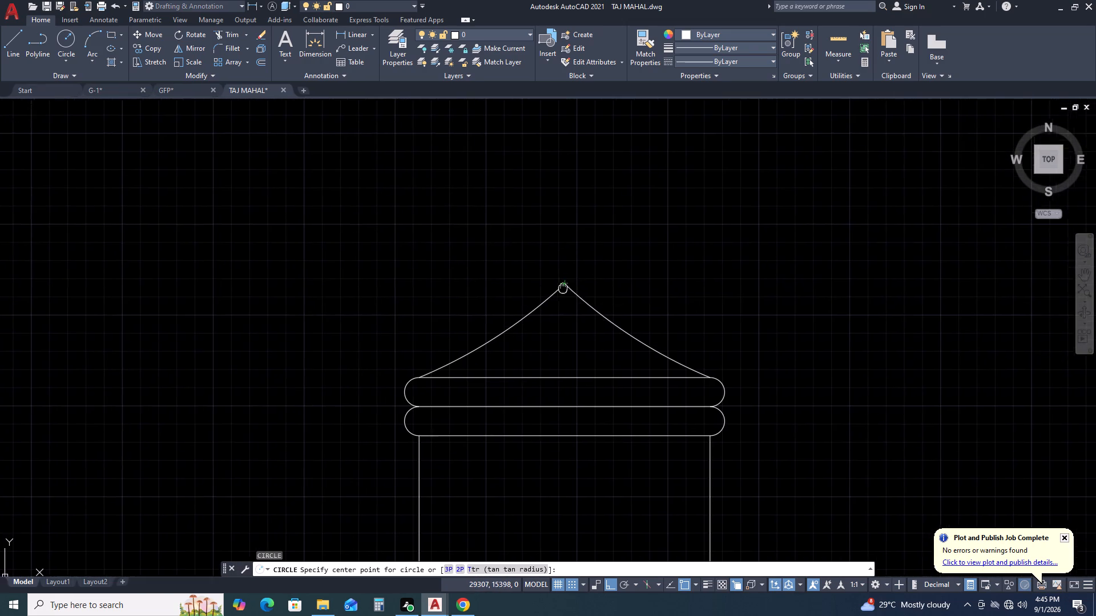
{"action": "middle_click_drag", "start_coordinate": [558, 298], "coordinate": [539, 323]}
{"action": "scroll", "coordinate": [531, 319], "scroll_direction": "up", "scroll_amount": 2}
{"action": "left_click", "coordinate": [539, 306]}
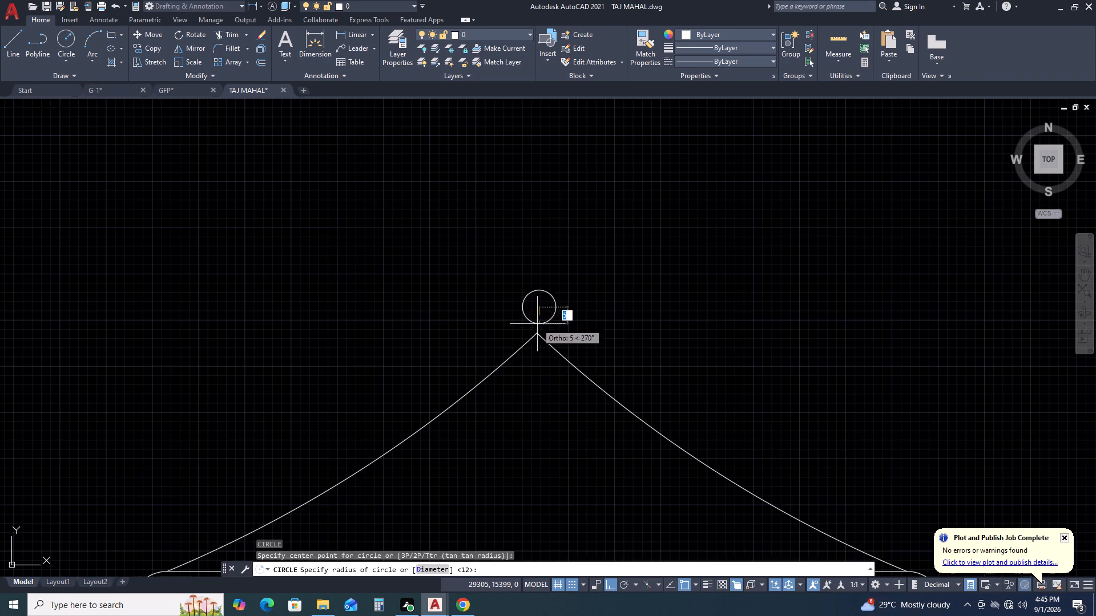
{"action": "left_click", "coordinate": [538, 331]}
{"action": "scroll", "coordinate": [550, 291], "scroll_direction": "down", "scroll_amount": 6}
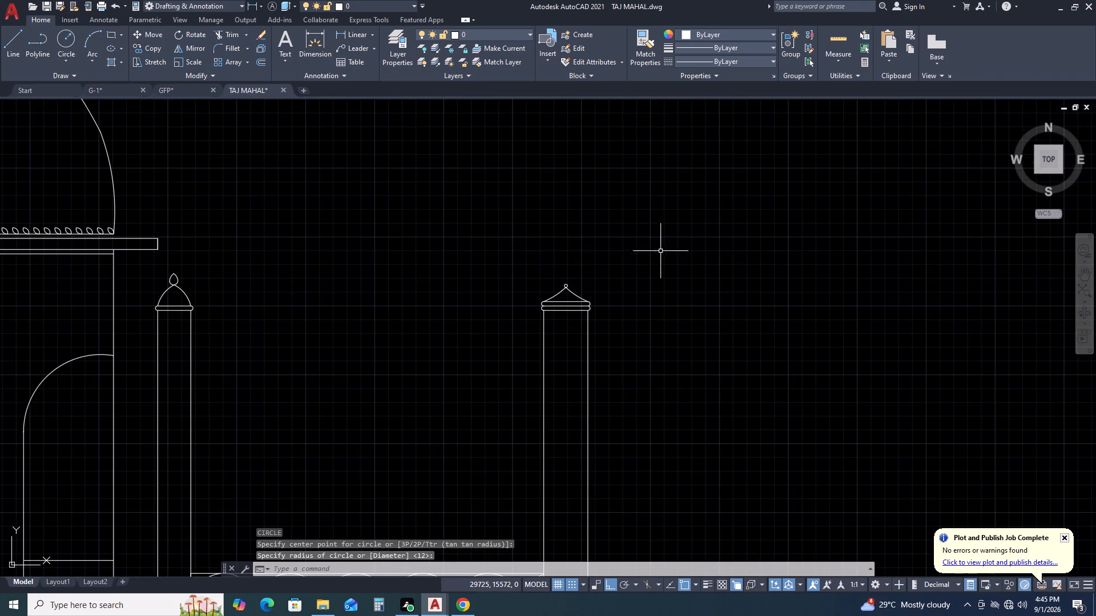
Copy the teardrop finial from the kiosk-side pier's dome, by its base point, onto the top of the outer pier's small circle.
{"action": "scroll", "coordinate": [661, 251], "scroll_direction": "down", "scroll_amount": 2}
{"action": "middle_click_drag", "start_coordinate": [684, 252], "coordinate": [534, 318]}
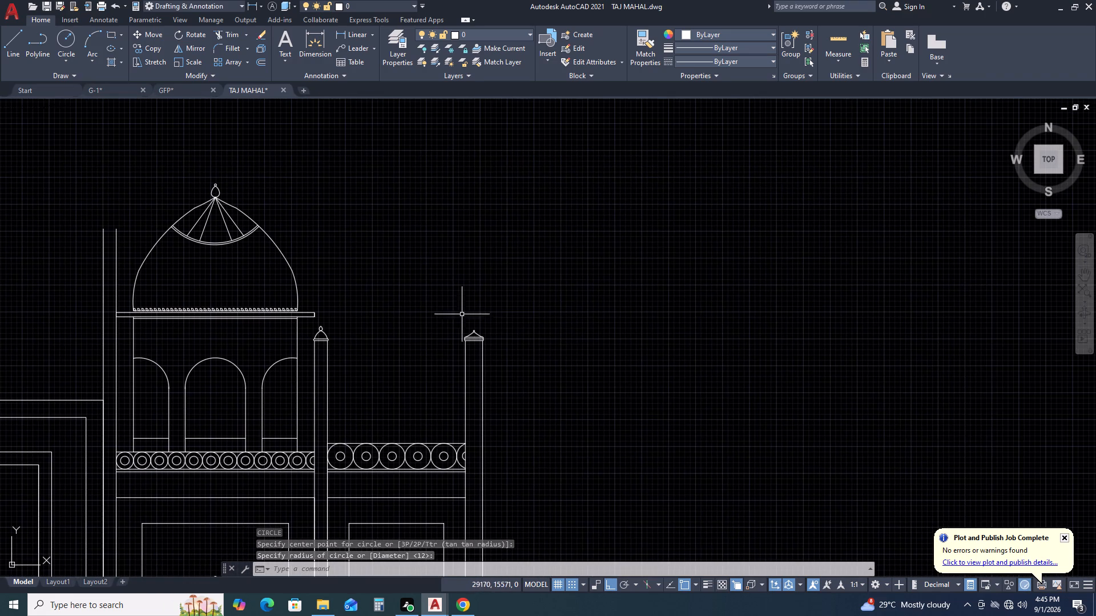
{"action": "middle_click_drag", "start_coordinate": [499, 243], "coordinate": [501, 266]}
{"action": "middle_click", "coordinate": [502, 294]}
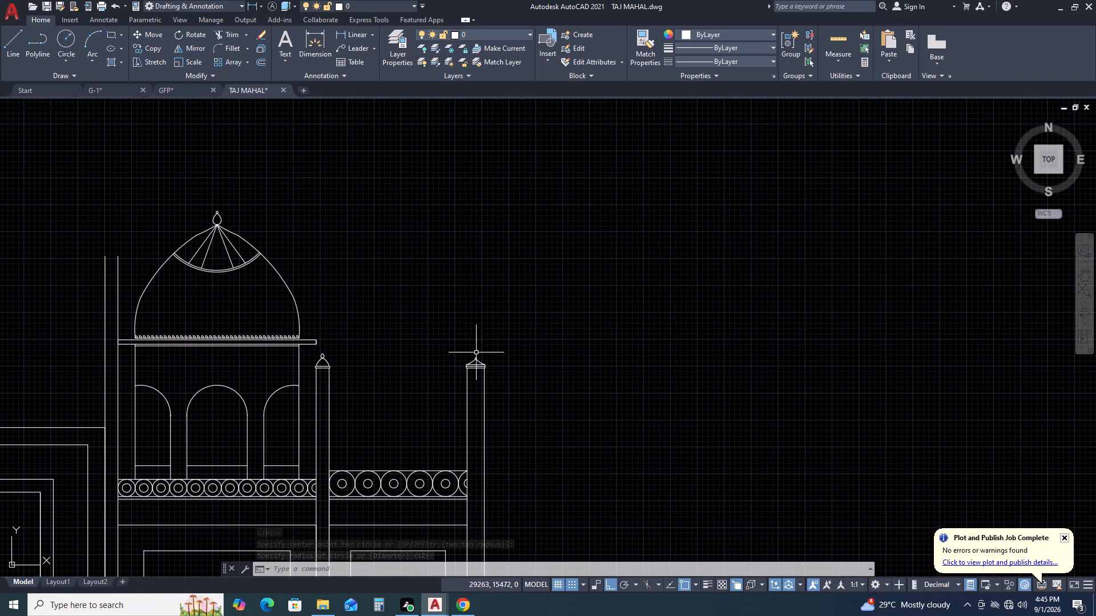
{"action": "scroll", "coordinate": [478, 352], "scroll_direction": "up", "scroll_amount": 4}
{"action": "middle_click_drag", "start_coordinate": [477, 339], "coordinate": [478, 372]}
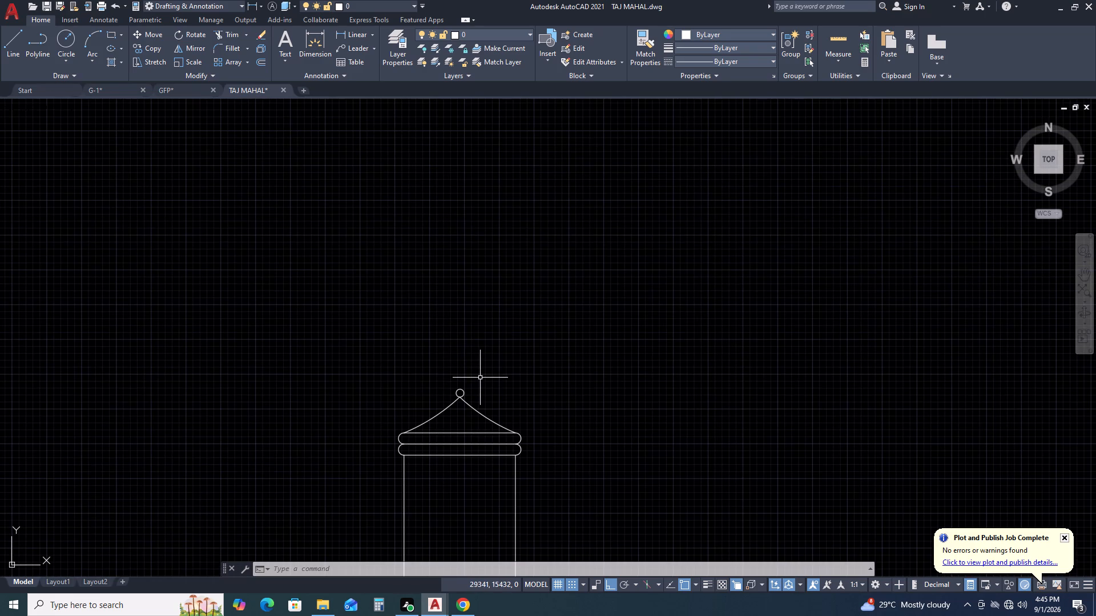
{"action": "scroll", "coordinate": [452, 362], "scroll_direction": "down", "scroll_amount": 3}
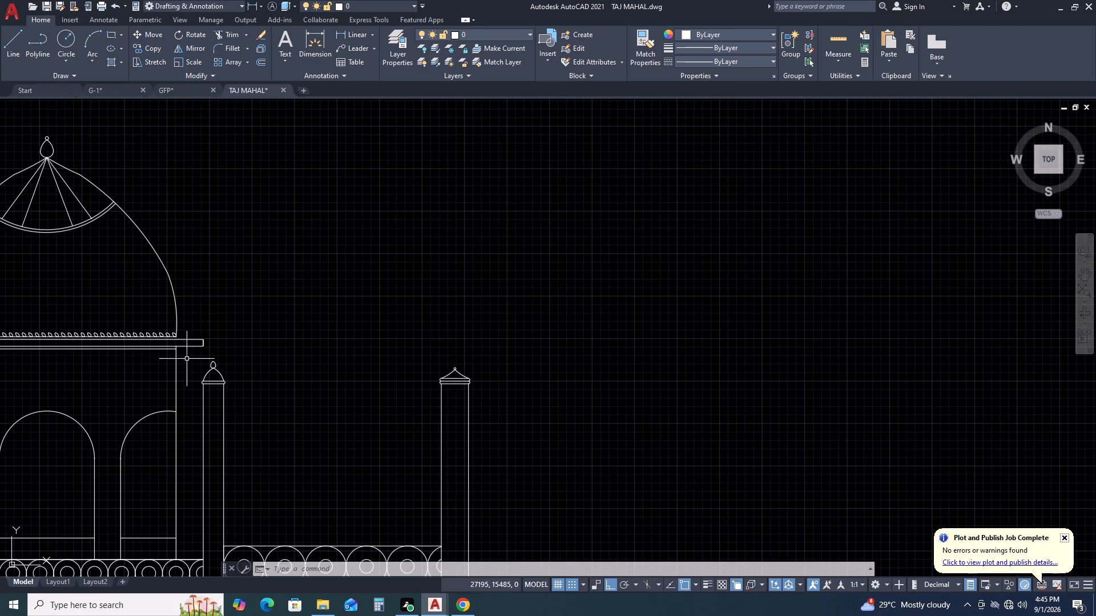
{"action": "scroll", "coordinate": [262, 370], "scroll_direction": "up", "scroll_amount": 3}
{"action": "middle_click_drag", "start_coordinate": [159, 371], "coordinate": [288, 354]}
{"action": "scroll", "coordinate": [156, 352], "scroll_direction": "up", "scroll_amount": 2}
{"action": "left_click", "coordinate": [345, 268]}
{"action": "left_click_drag", "start_coordinate": [342, 271], "coordinate": [332, 281]}
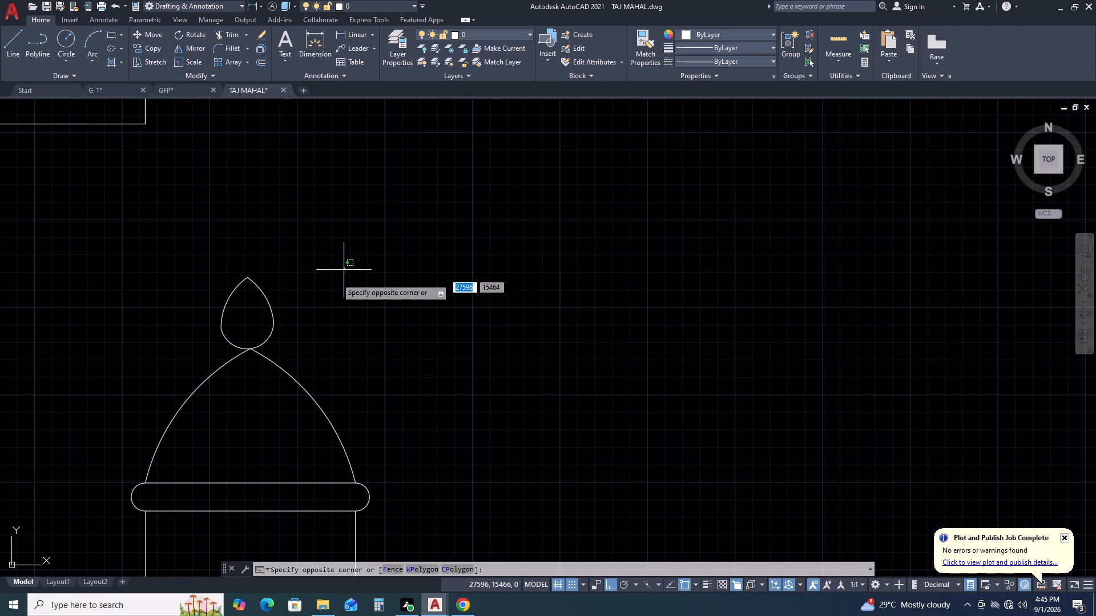
{"action": "left_click_drag", "start_coordinate": [332, 281], "coordinate": [329, 284]}
{"action": "left_click", "coordinate": [304, 296]}
{"action": "left_click", "coordinate": [259, 347]}
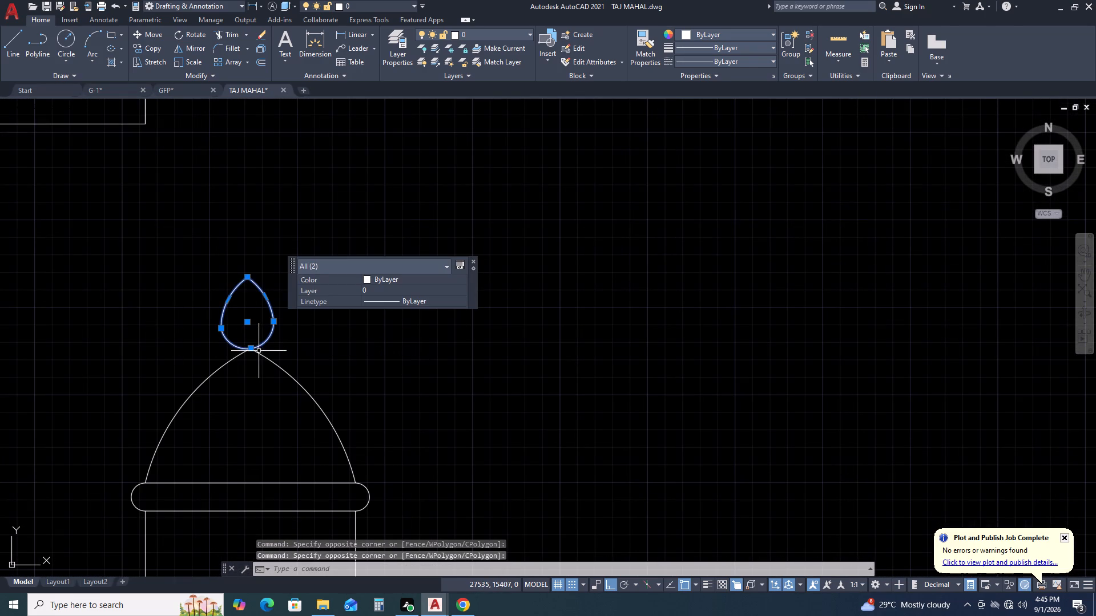
{"action": "key", "text": "c"}
{"action": "key", "text": "o"}
{"action": "key", "text": "space"}
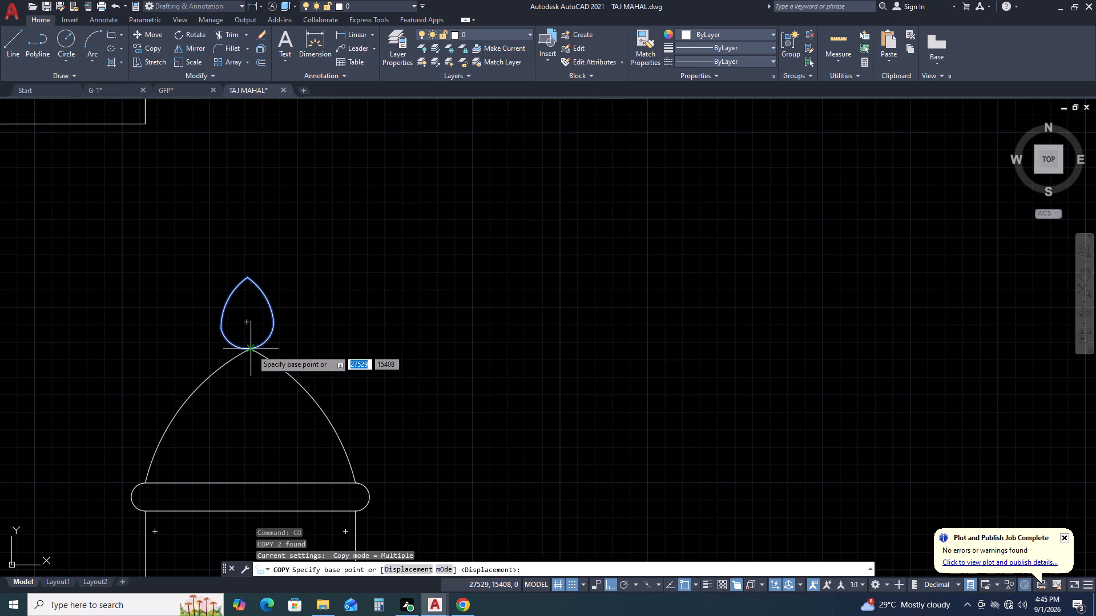
{"action": "left_click", "coordinate": [248, 349]}
{"action": "scroll", "coordinate": [287, 354], "scroll_direction": "down", "scroll_amount": 7}
{"action": "scroll", "coordinate": [506, 315], "scroll_direction": "up", "scroll_amount": 3}
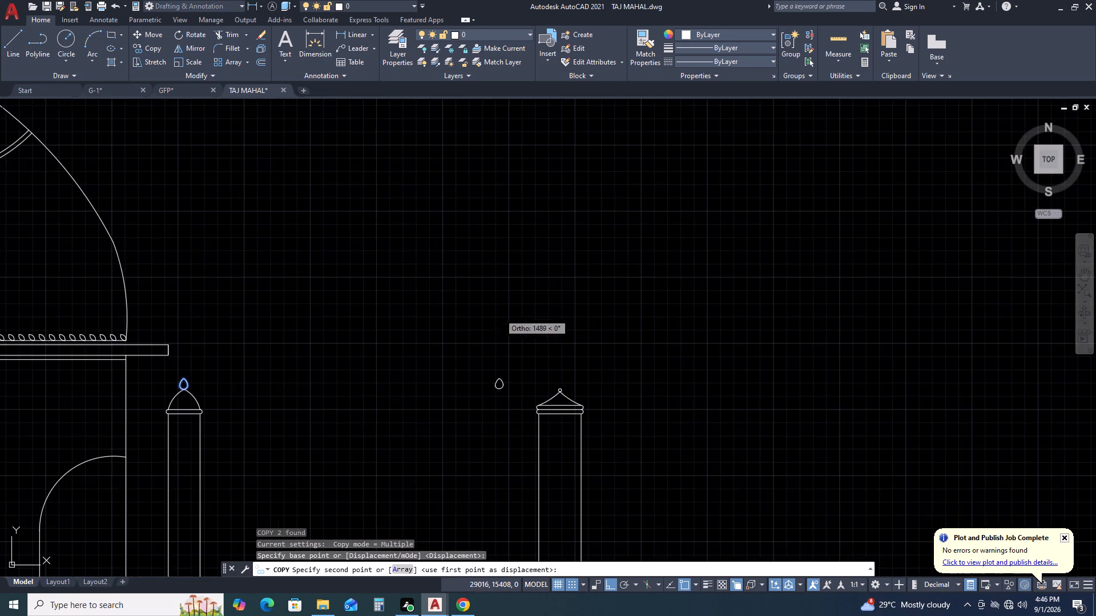
{"action": "scroll", "coordinate": [580, 408], "scroll_direction": "up", "scroll_amount": 3}
{"action": "left_click", "coordinate": [492, 329]}
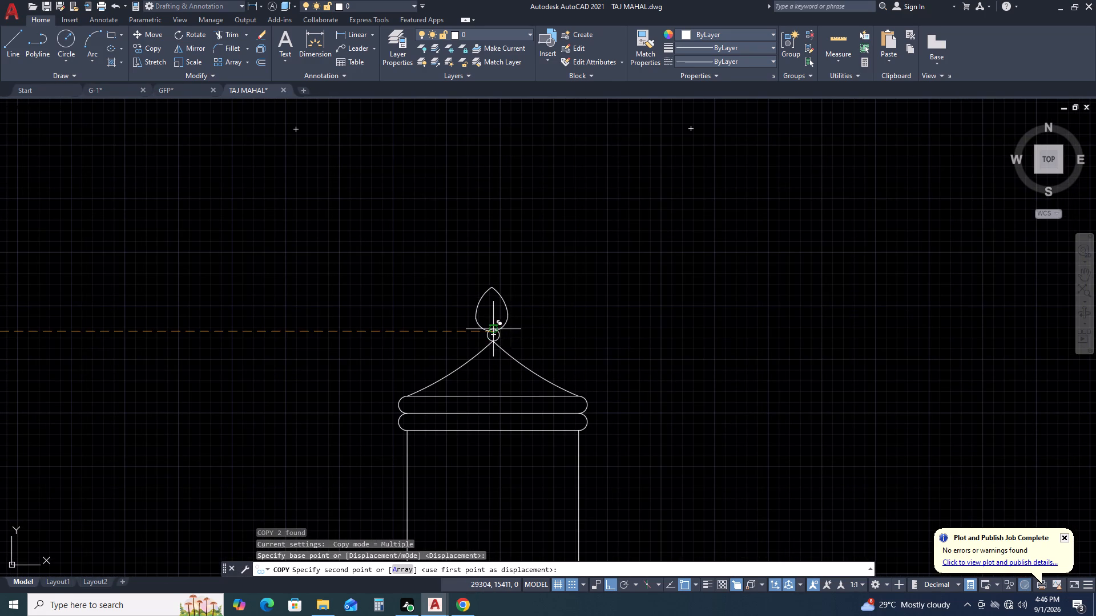
{"action": "scroll", "coordinate": [630, 300], "scroll_direction": "down", "scroll_amount": 4}
{"action": "middle_click_drag", "start_coordinate": [537, 249], "coordinate": [394, 293]}
{"action": "key", "text": "Escape"}
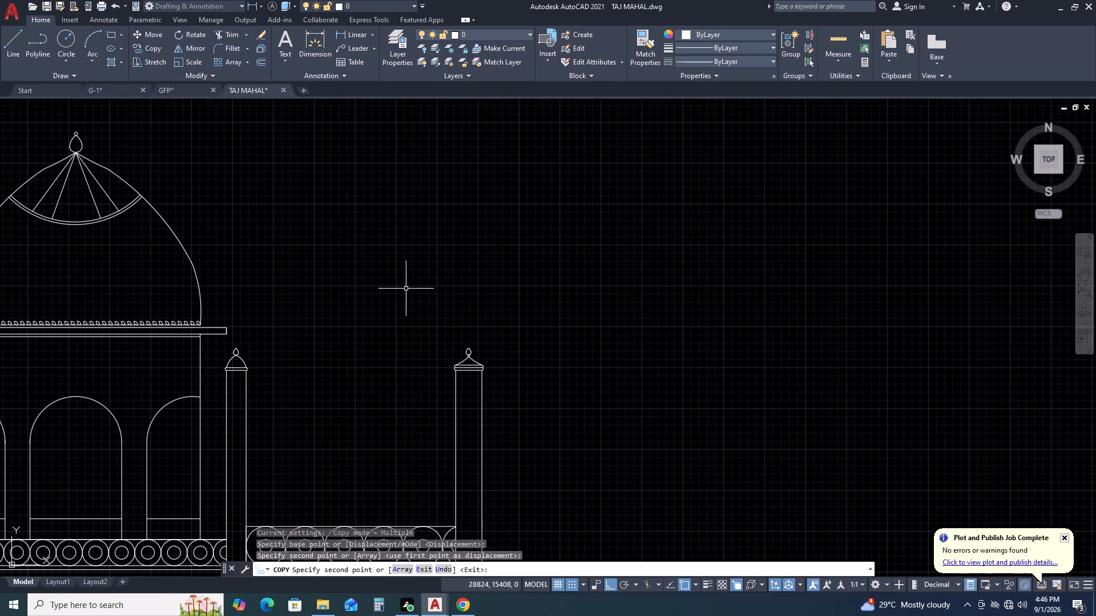
Examine the whole front elevation, the two pier tops and the finial on the kiosk dome.
{"action": "scroll", "coordinate": [499, 281], "scroll_direction": "down", "scroll_amount": 3}
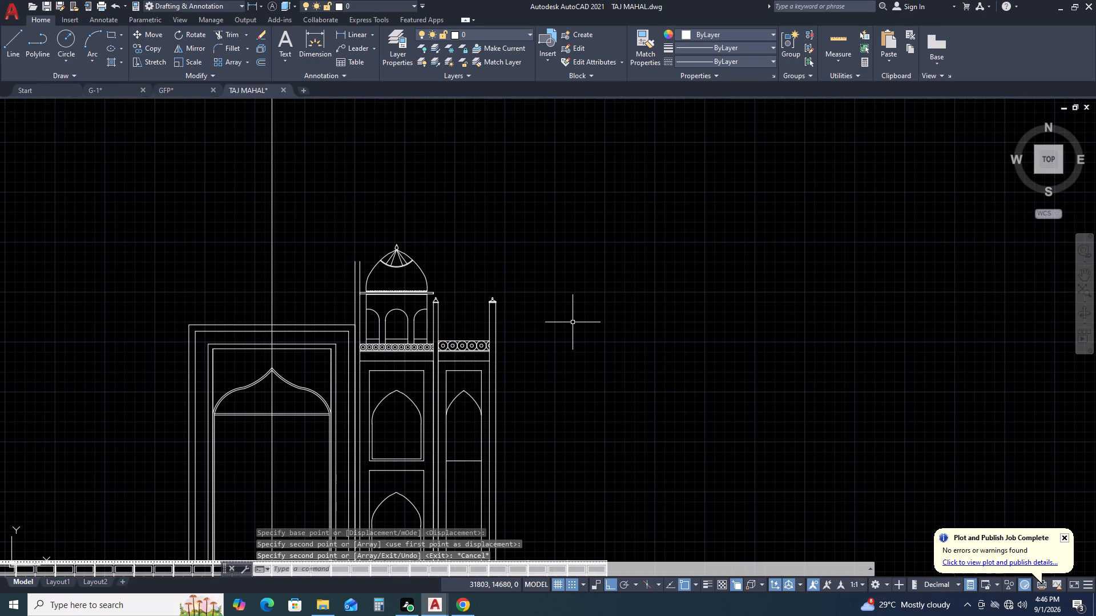
{"action": "scroll", "coordinate": [554, 336], "scroll_direction": "down", "scroll_amount": 1}
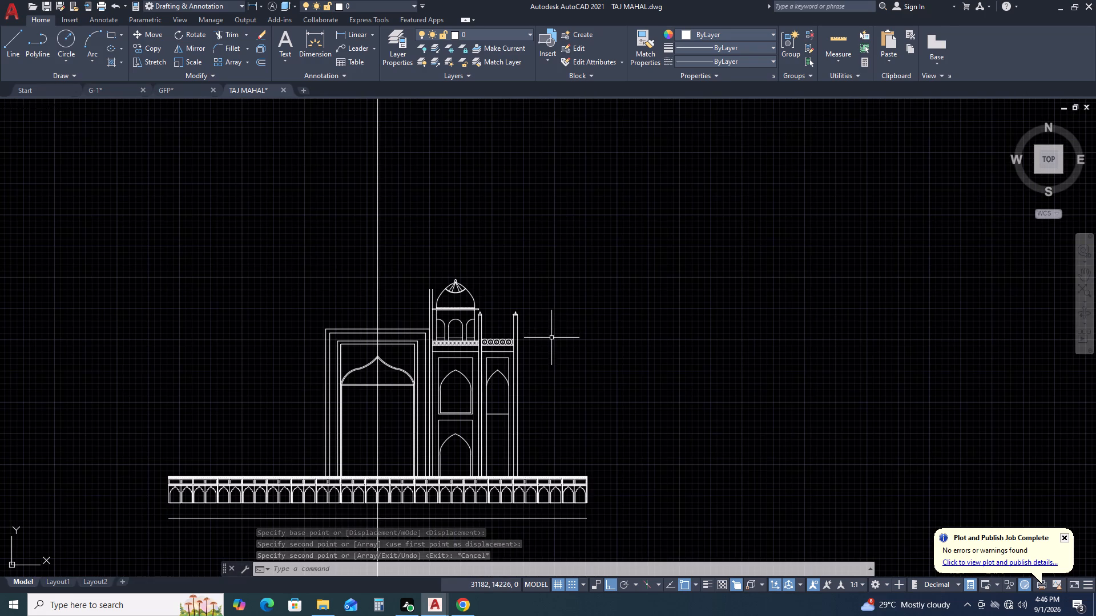
{"action": "scroll", "coordinate": [499, 290], "scroll_direction": "up", "scroll_amount": 3}
{"action": "scroll", "coordinate": [574, 366], "scroll_direction": "up", "scroll_amount": 1}
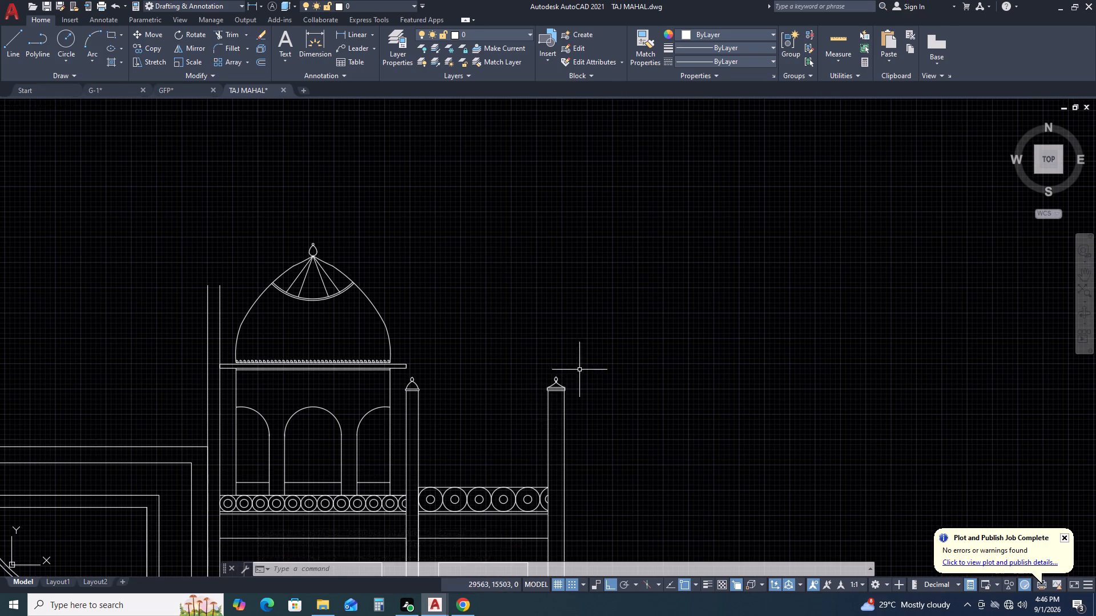
{"action": "scroll", "coordinate": [571, 365], "scroll_direction": "up", "scroll_amount": 2}
{"action": "middle_click_drag", "start_coordinate": [523, 395], "coordinate": [535, 328]}
{"action": "scroll", "coordinate": [553, 320], "scroll_direction": "down", "scroll_amount": 4}
{"action": "middle_click_drag", "start_coordinate": [724, 385], "coordinate": [704, 343]}
{"action": "middle_click", "coordinate": [704, 343]}
{"action": "middle_click", "coordinate": [704, 343]}
{"action": "middle_click_drag", "start_coordinate": [408, 368], "coordinate": [534, 303]}
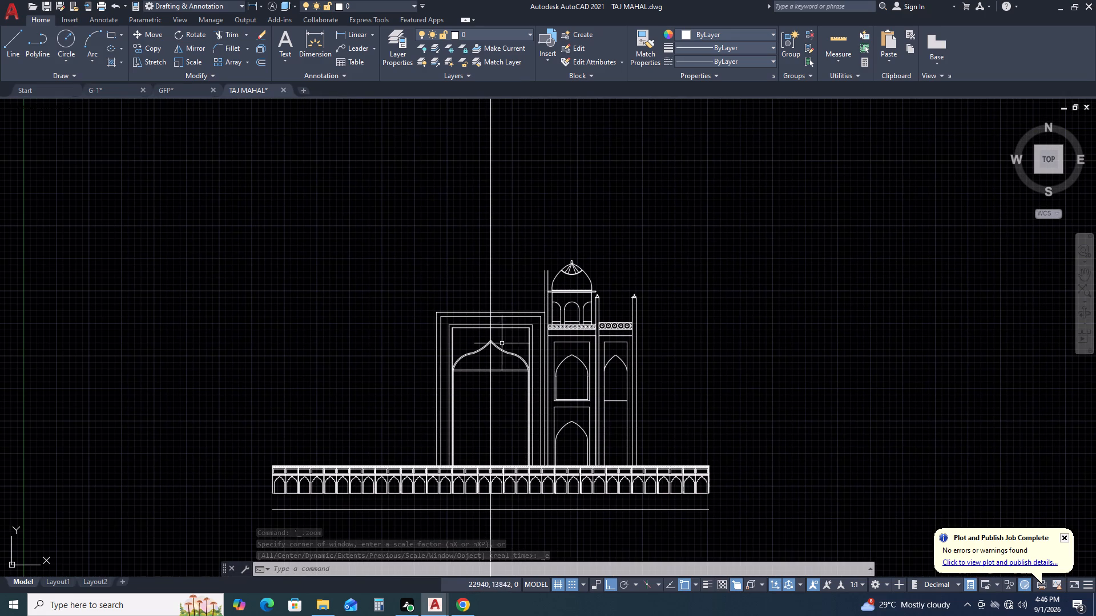
{"action": "middle_click_drag", "start_coordinate": [479, 411], "coordinate": [588, 363]}
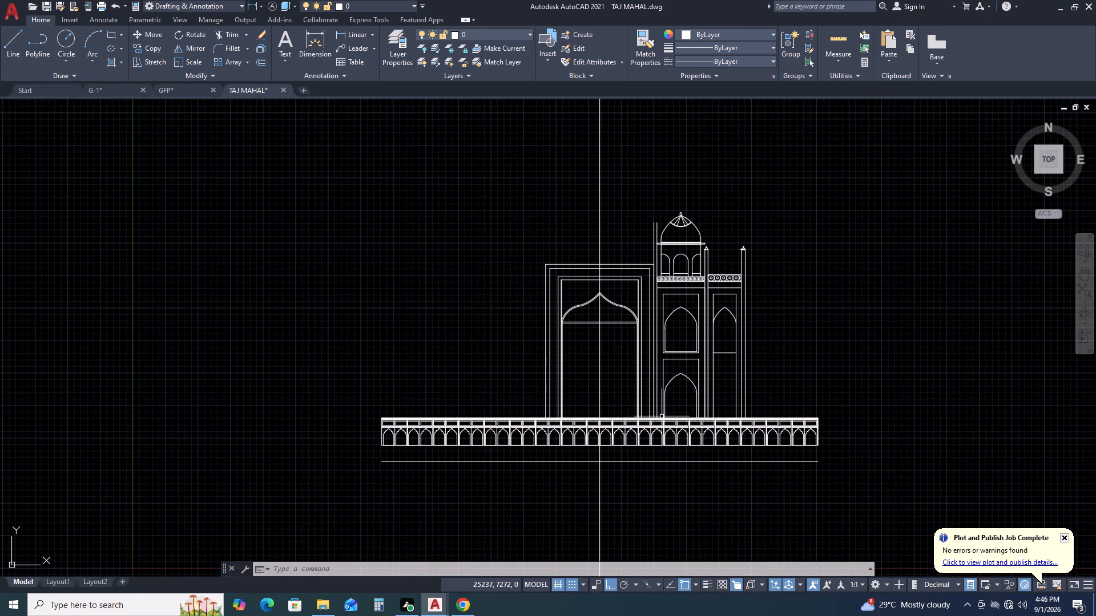
{"action": "middle_click_drag", "start_coordinate": [692, 197], "coordinate": [671, 240]}
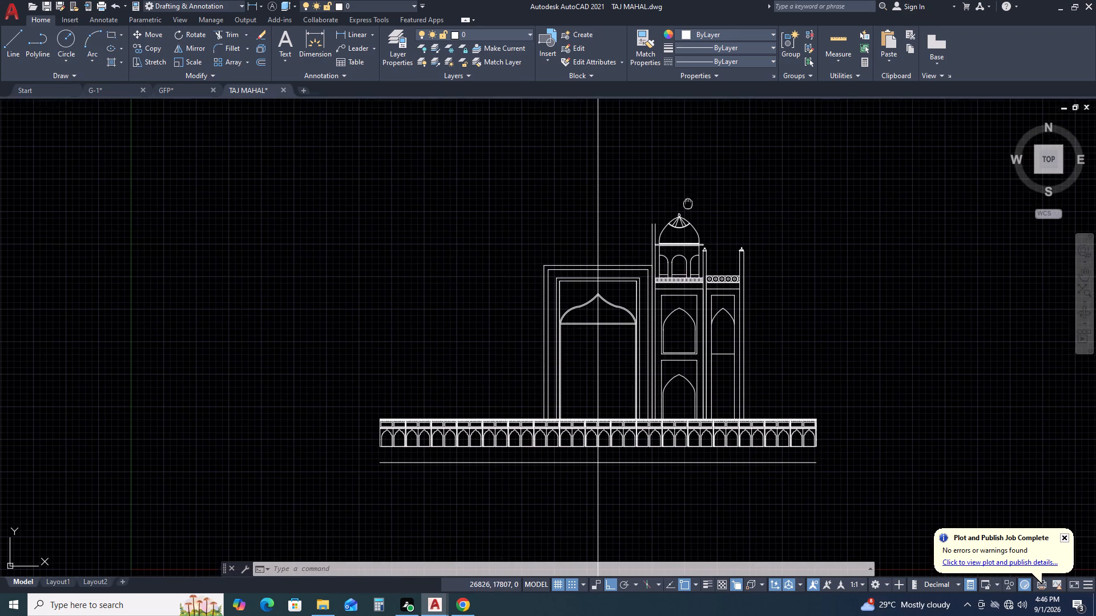
{"action": "middle_click_drag", "start_coordinate": [671, 240], "coordinate": [613, 337]}
{"action": "scroll", "coordinate": [597, 347], "scroll_direction": "up", "scroll_amount": 5}
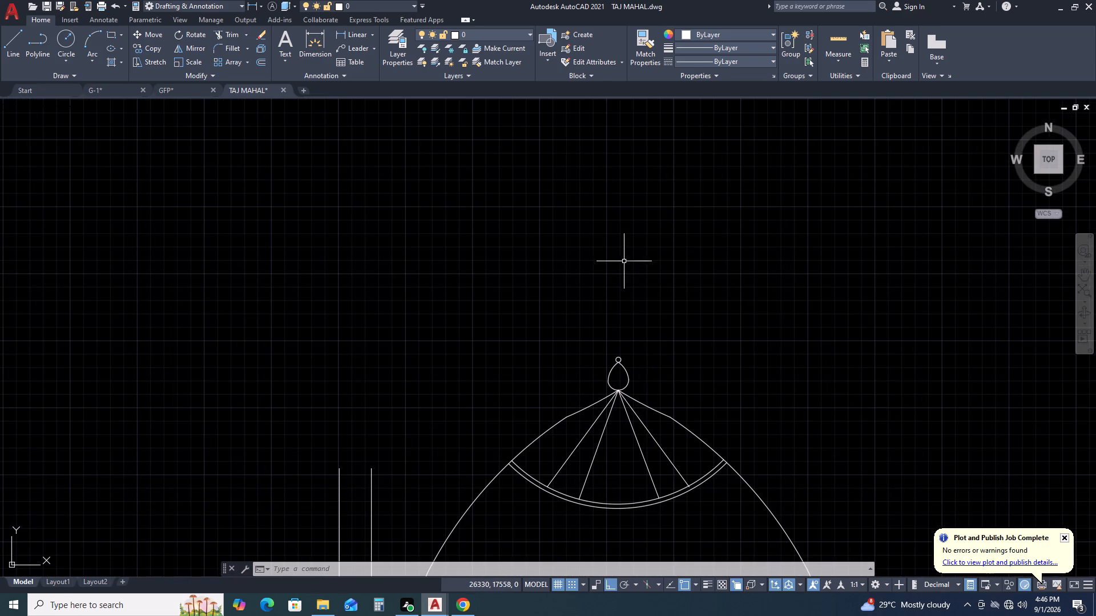
{"action": "middle_click_drag", "start_coordinate": [624, 261], "coordinate": [572, 338]}
{"action": "middle_click_drag", "start_coordinate": [595, 395], "coordinate": [574, 306]}
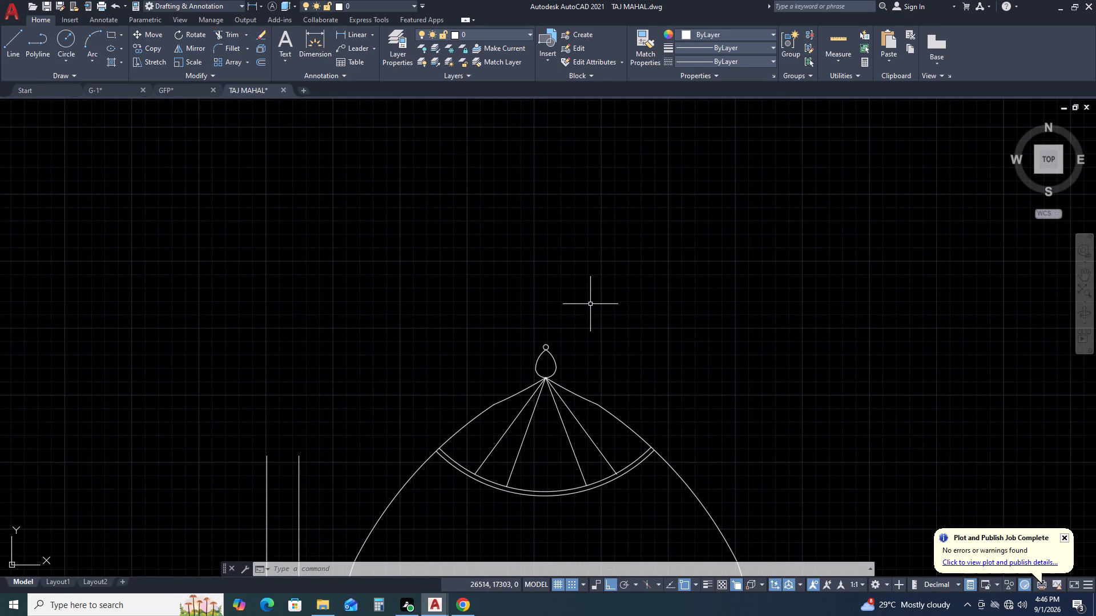
{"action": "scroll", "coordinate": [528, 355], "scroll_direction": "up", "scroll_amount": 2}
Draw a horizontal line about 88 mm long across the upper part of the small circle on the kiosk dome's finial.
{"action": "middle_click_drag", "start_coordinate": [535, 319], "coordinate": [595, 366]}
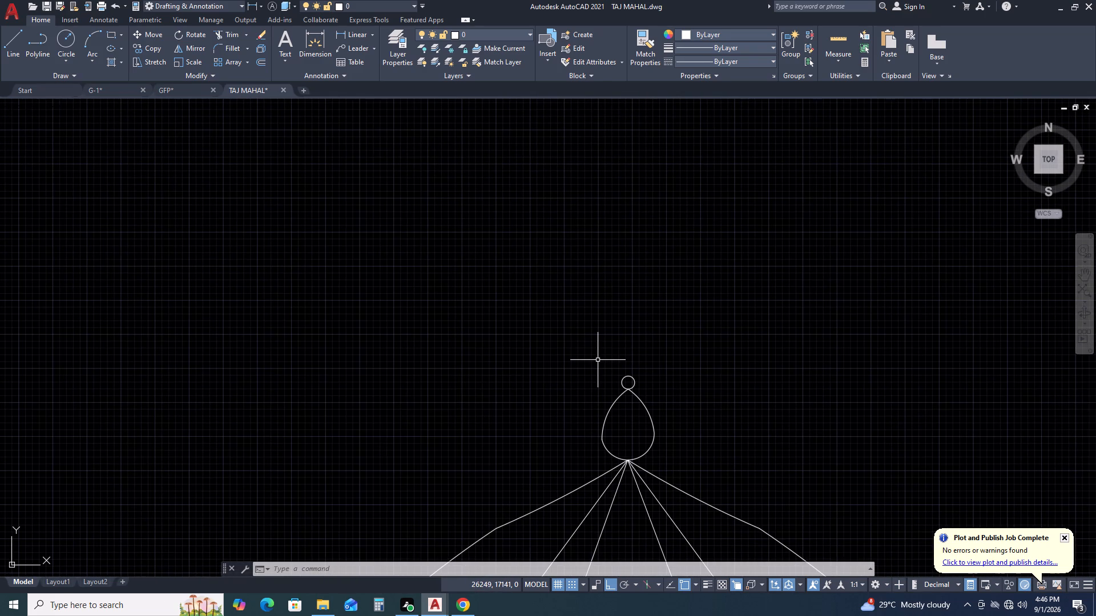
{"action": "key", "text": "l"}
{"action": "key", "text": "space"}
{"action": "scroll", "coordinate": [623, 381], "scroll_direction": "up", "scroll_amount": 3}
{"action": "left_click", "coordinate": [538, 368]}
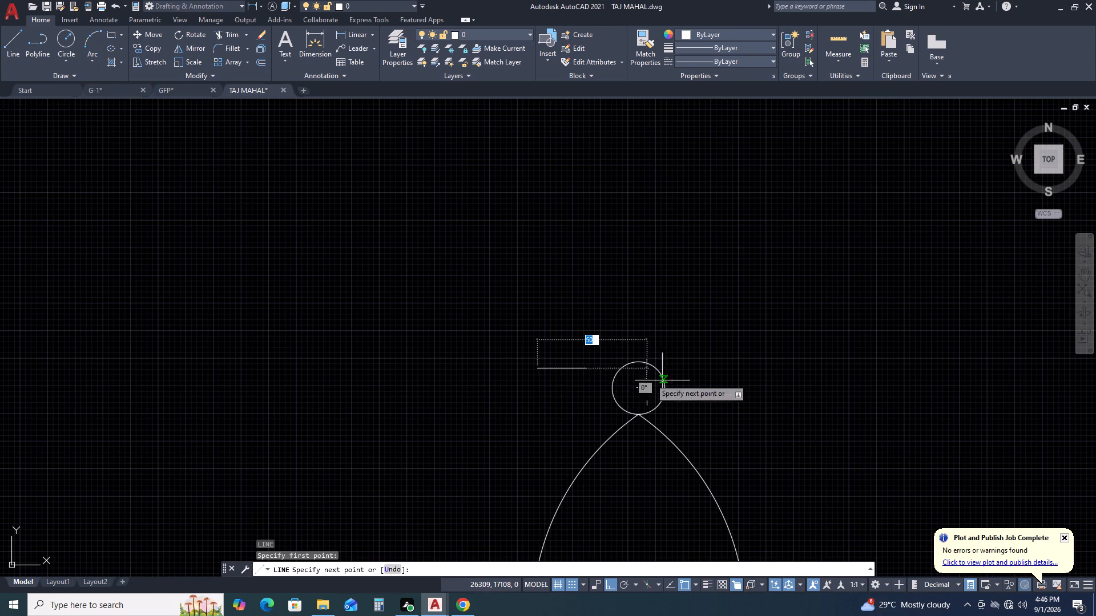
{"action": "left_click", "coordinate": [731, 377]}
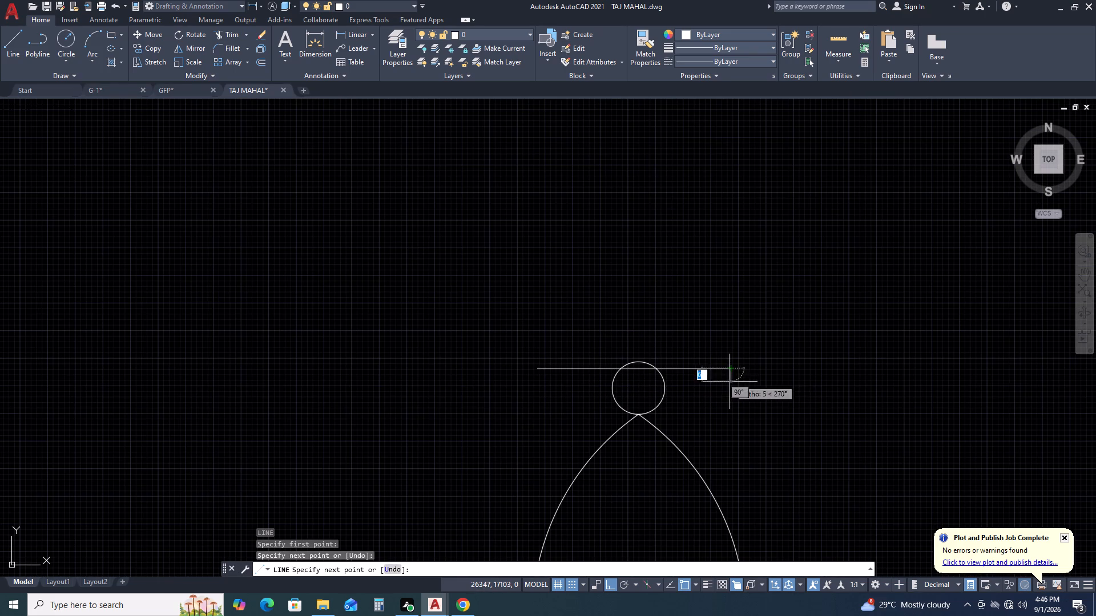
{"action": "left_click", "coordinate": [730, 381]}
{"action": "key", "text": "Escape"}
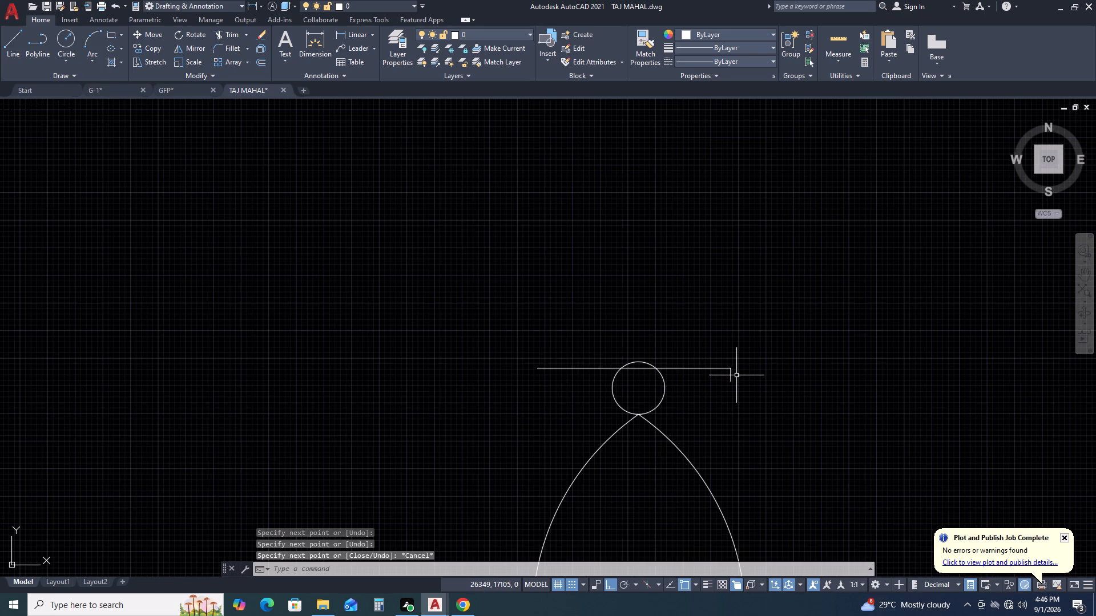
Trim away the short vertical stub at the right end of the finial's horizontal line.
{"action": "key", "text": "t"}
{"action": "key", "text": "r"}
{"action": "key", "text": "space"}
{"action": "scroll", "coordinate": [732, 396], "scroll_direction": "up", "scroll_amount": 3}
{"action": "left_click", "coordinate": [724, 323]}
{"action": "left_click", "coordinate": [702, 314]}
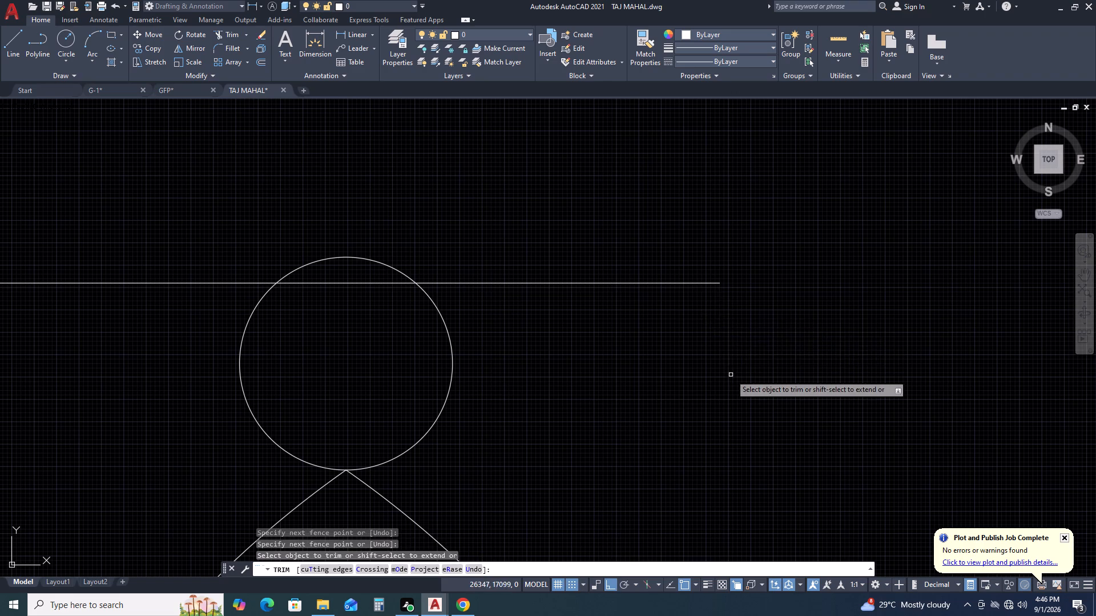
{"action": "scroll", "coordinate": [734, 381], "scroll_direction": "down", "scroll_amount": 2}
{"action": "key", "text": "Escape"}
Move the horizontal line by its midpoint onto the topmost point of the finial's small circle.
{"action": "left_click", "coordinate": [732, 309]}
{"action": "left_click", "coordinate": [707, 353]}
{"action": "middle_click_drag", "start_coordinate": [575, 352], "coordinate": [613, 460]}
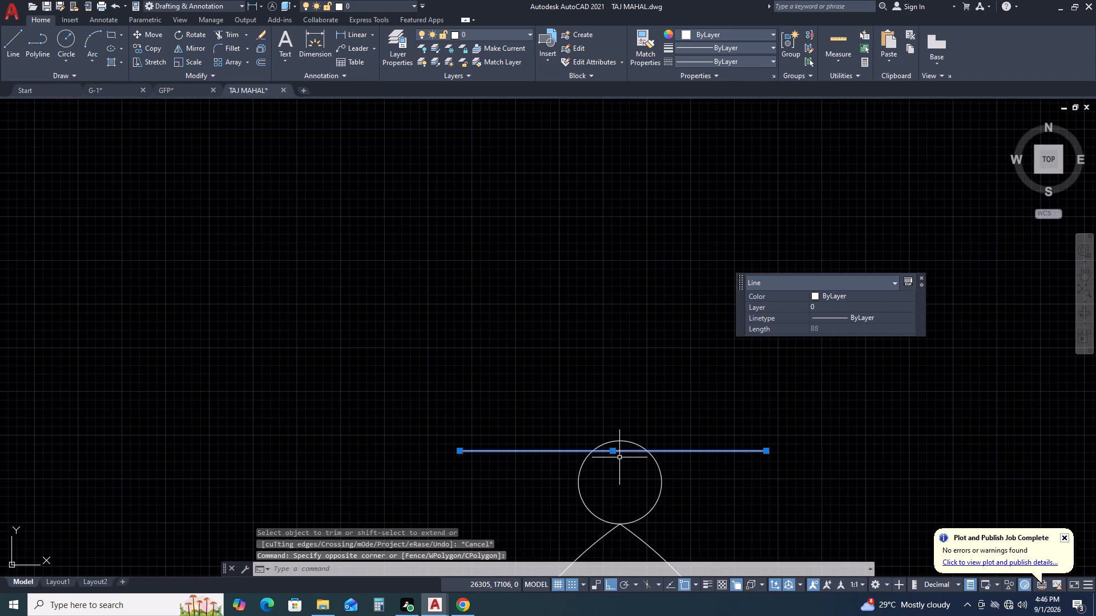
{"action": "key", "text": "m"}
{"action": "key", "text": "space"}
{"action": "left_click", "coordinate": [611, 452]}
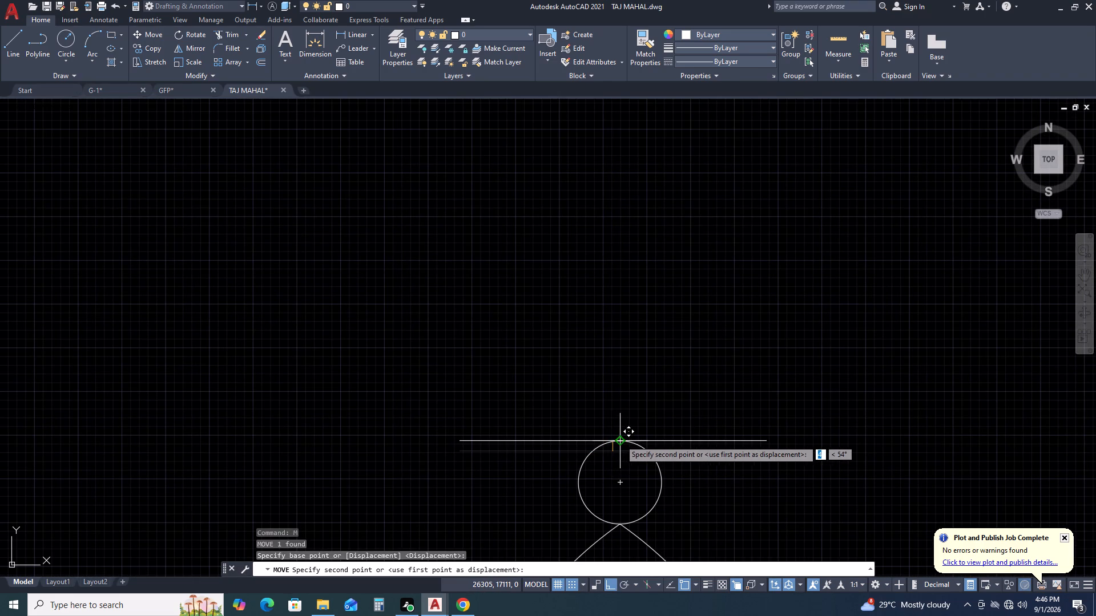
{"action": "left_click", "coordinate": [620, 440]}
Draw a three-point arc from the horizontal line's left end through its right end, finishing just above the right end.
{"action": "scroll", "coordinate": [648, 385], "scroll_direction": "down", "scroll_amount": 2}
{"action": "scroll", "coordinate": [691, 406], "scroll_direction": "down", "scroll_amount": 3}
{"action": "middle_click_drag", "start_coordinate": [716, 320], "coordinate": [699, 408]}
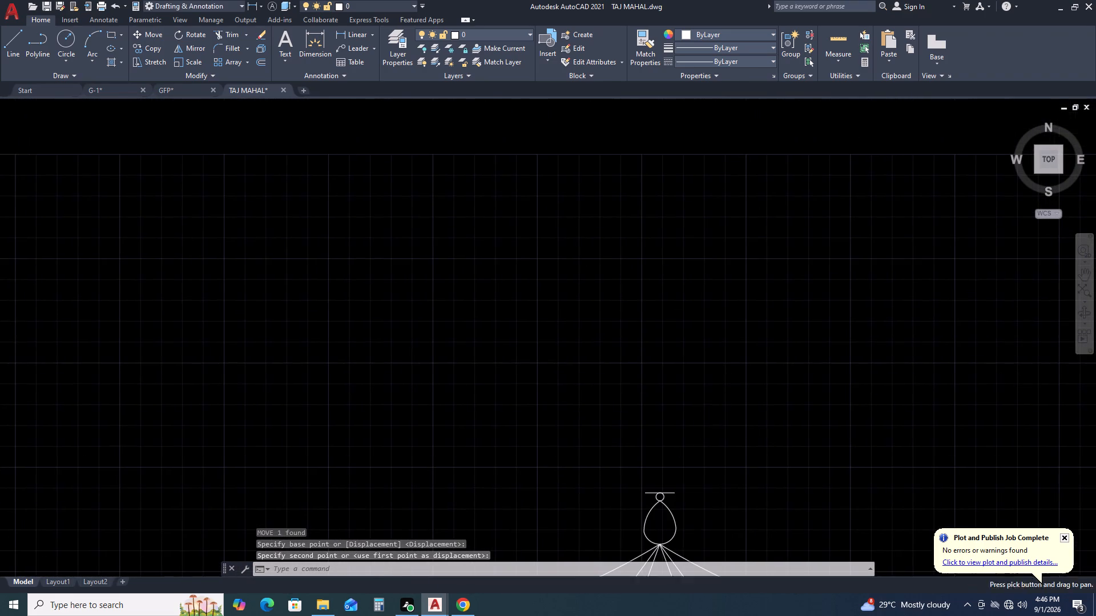
{"action": "middle_click", "coordinate": [625, 476]}
{"action": "middle_click_drag", "start_coordinate": [622, 468], "coordinate": [630, 422]}
{"action": "middle_click", "coordinate": [631, 417]}
{"action": "scroll", "coordinate": [631, 415], "scroll_direction": "down", "scroll_amount": 1}
{"action": "type", "text": "A"}
{"action": "key", "text": "space"}
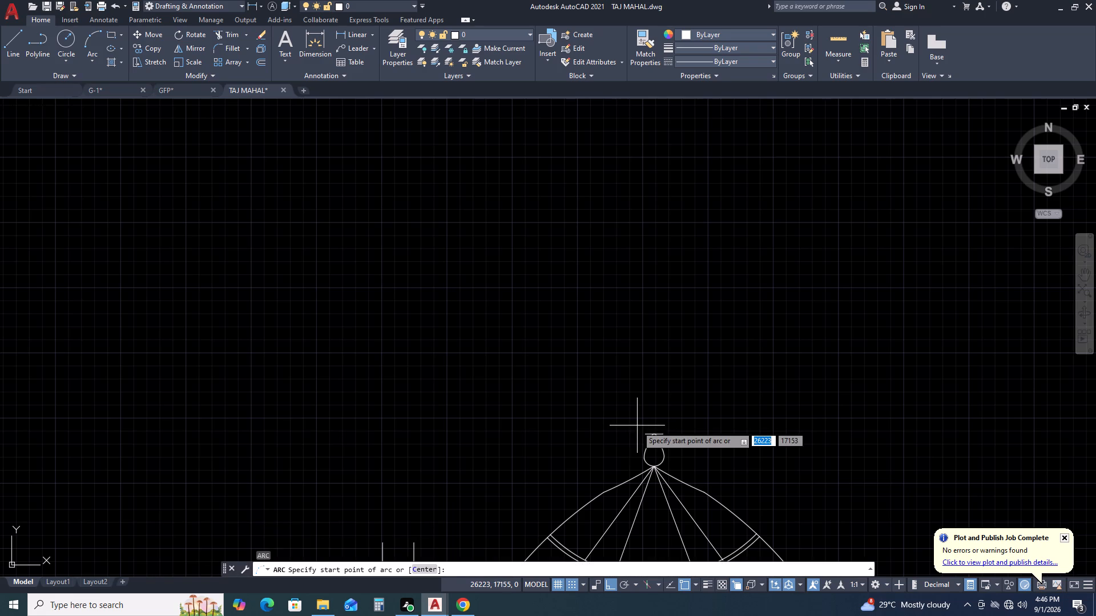
{"action": "scroll", "coordinate": [636, 436], "scroll_direction": "up", "scroll_amount": 2}
{"action": "left_click", "coordinate": [657, 431]}
{"action": "left_click", "coordinate": [706, 431]}
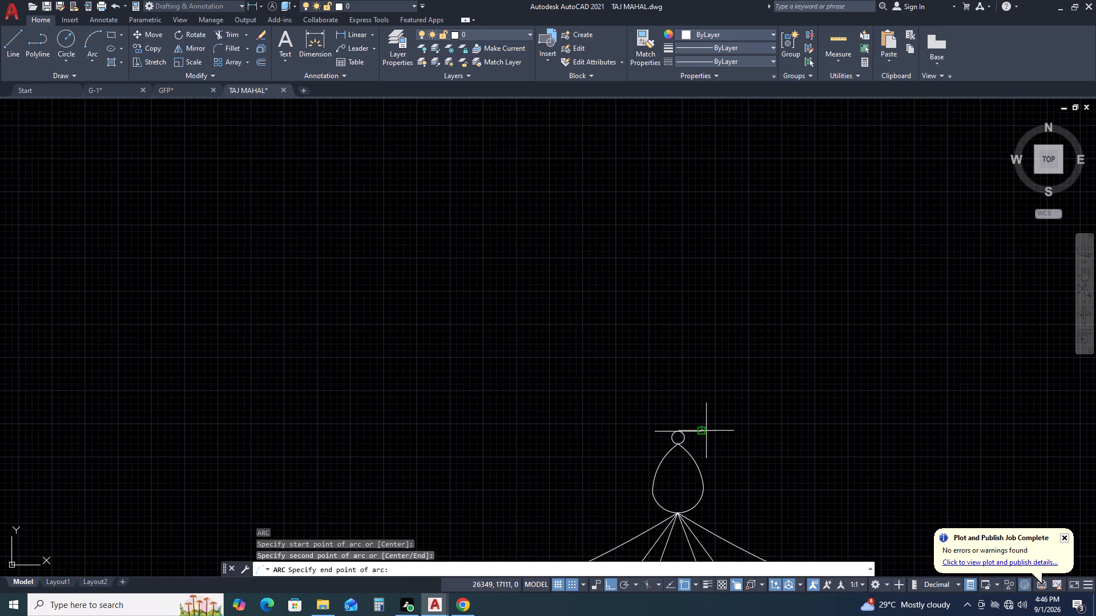
{"action": "scroll", "coordinate": [698, 410], "scroll_direction": "up", "scroll_amount": 2}
{"action": "left_click", "coordinate": [699, 421]}
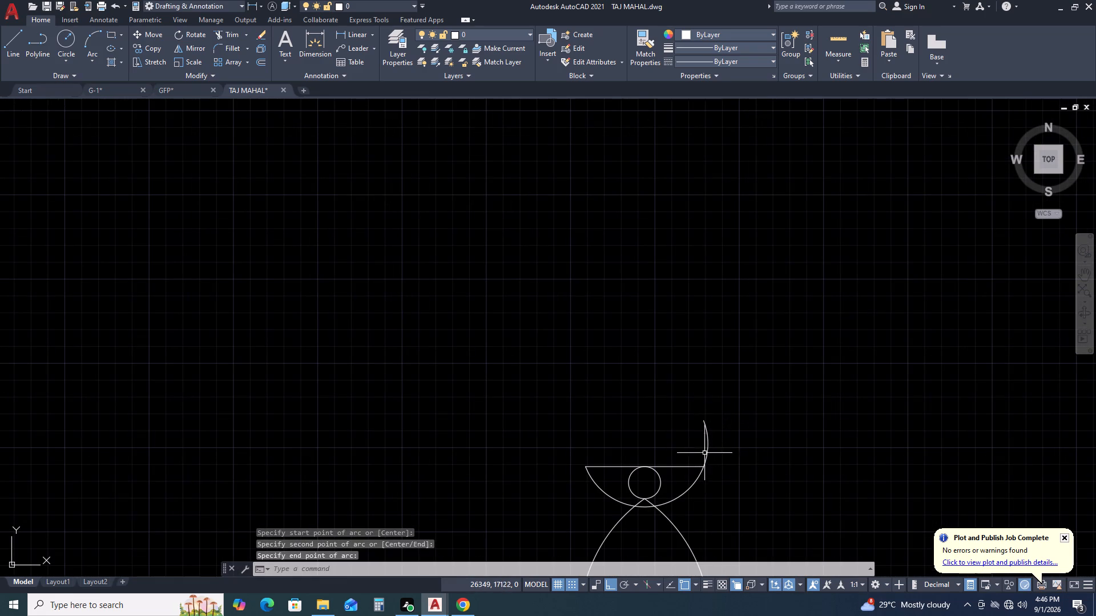
Trim off the part of the arc that extends above the right end of the horizontal line.
{"action": "type", "text": "TR"}
{"action": "key", "text": "space"}
{"action": "left_click", "coordinate": [711, 437]}
{"action": "left_click", "coordinate": [695, 429]}
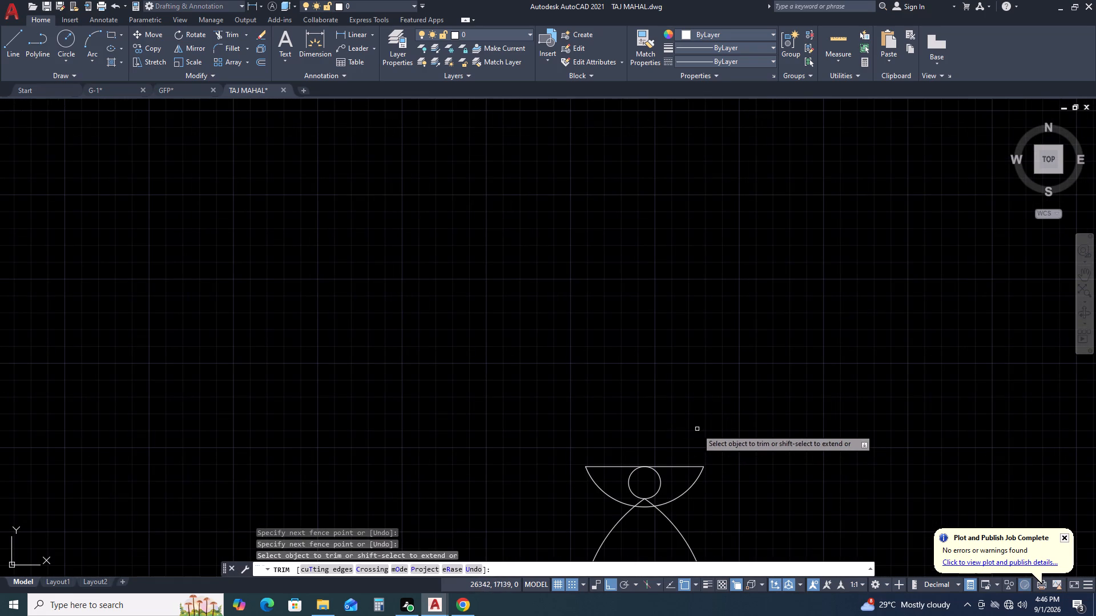
{"action": "scroll", "coordinate": [715, 431], "scroll_direction": "down", "scroll_amount": 2}
{"action": "key", "text": "Escape"}
Stretch the arc's midpoint upward past the horizontal line to form a domed cap with a radius of about 54 mm.
{"action": "scroll", "coordinate": [696, 452], "scroll_direction": "up", "scroll_amount": 2}
{"action": "left_click", "coordinate": [722, 467]}
{"action": "left_click", "coordinate": [711, 448]}
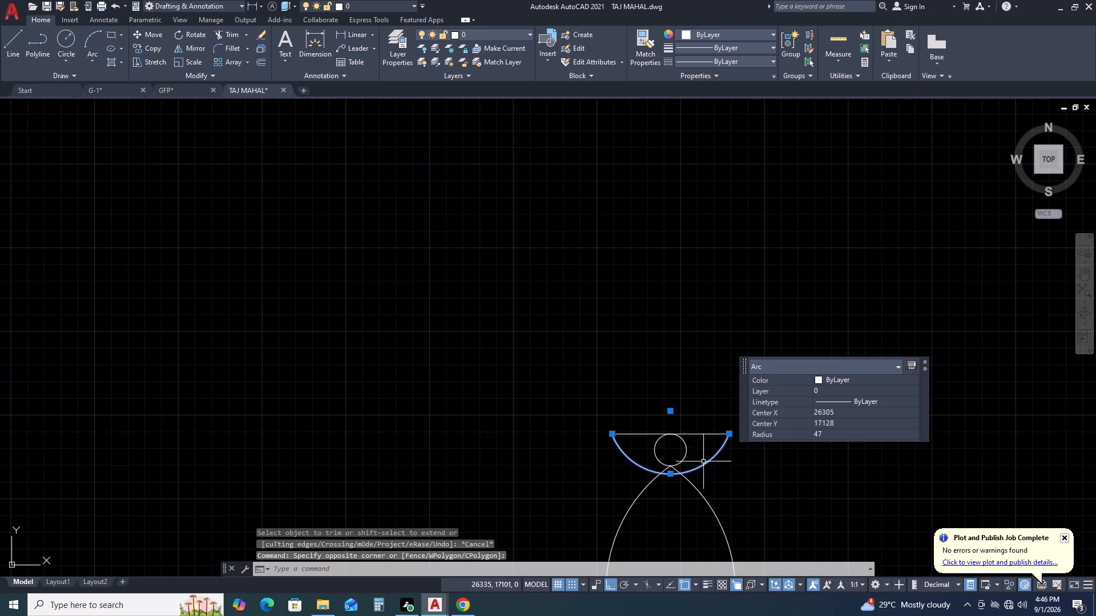
{"action": "left_click", "coordinate": [670, 477]}
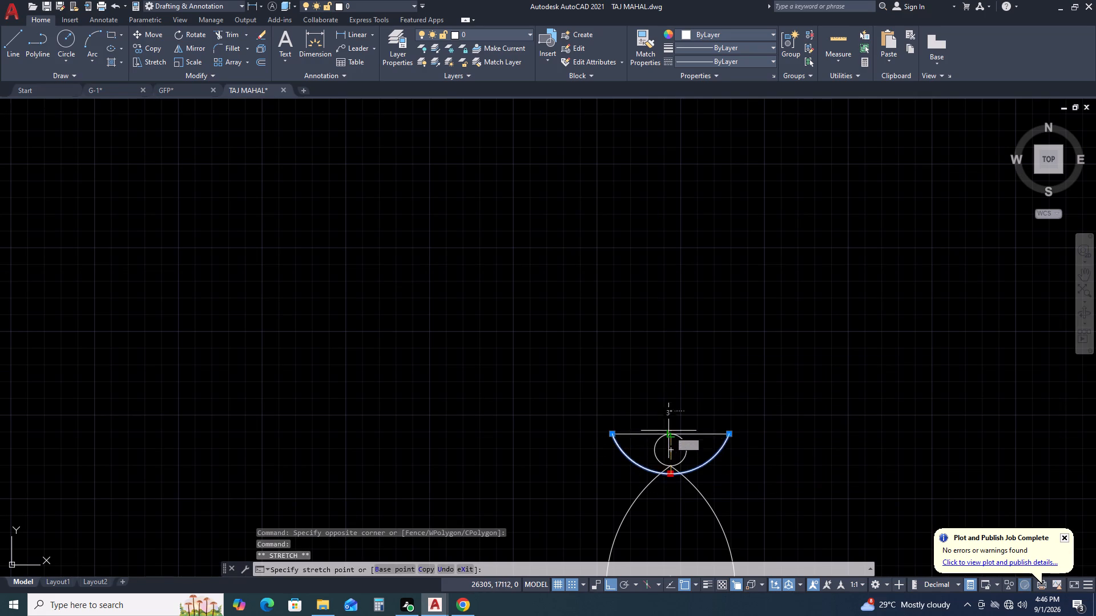
{"action": "left_click", "coordinate": [666, 404]}
{"action": "middle_click_drag", "start_coordinate": [638, 388], "coordinate": [636, 388]}
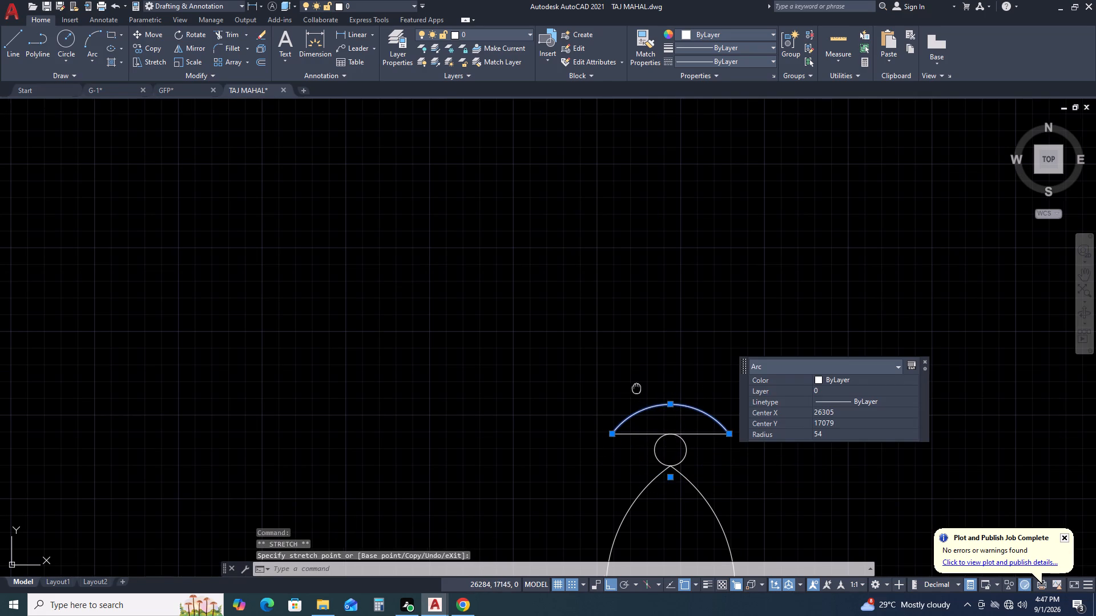
{"action": "middle_click_drag", "start_coordinate": [636, 388], "coordinate": [575, 391]}
{"action": "middle_click_drag", "start_coordinate": [555, 374], "coordinate": [569, 421]}
{"action": "middle_click", "coordinate": [570, 422]}
{"action": "key", "text": "Escape"}
Copy the finial's teardrop from its base point onto the top of the domed cap.
{"action": "scroll", "coordinate": [640, 470], "scroll_direction": "down", "scroll_amount": 2}
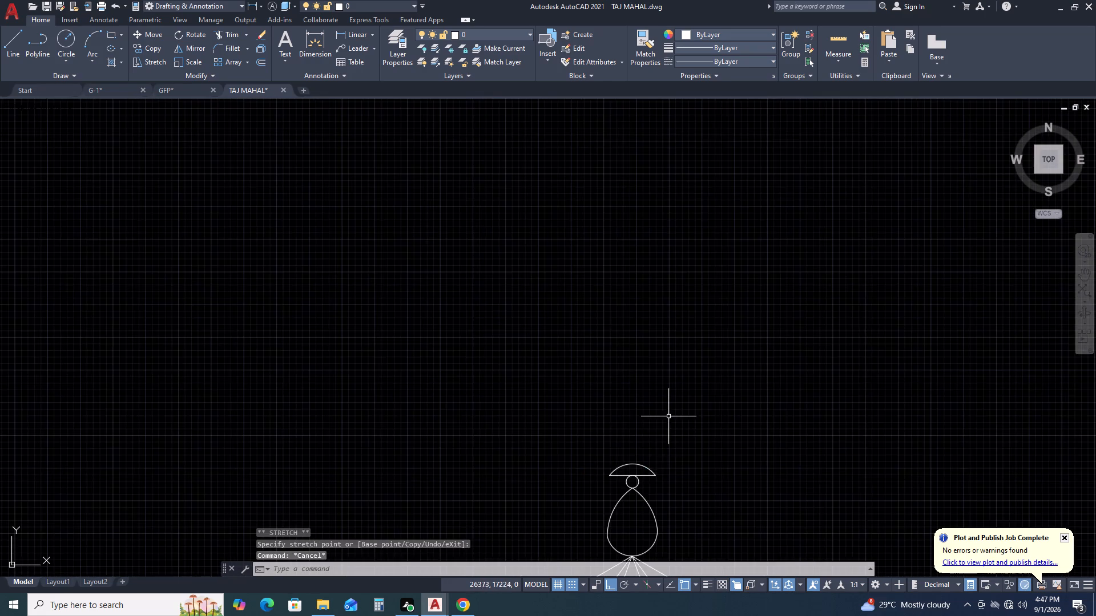
{"action": "scroll", "coordinate": [670, 412], "scroll_direction": "down", "scroll_amount": 2}
{"action": "middle_click_drag", "start_coordinate": [606, 391], "coordinate": [552, 407]}
{"action": "scroll", "coordinate": [570, 457], "scroll_direction": "up", "scroll_amount": 3}
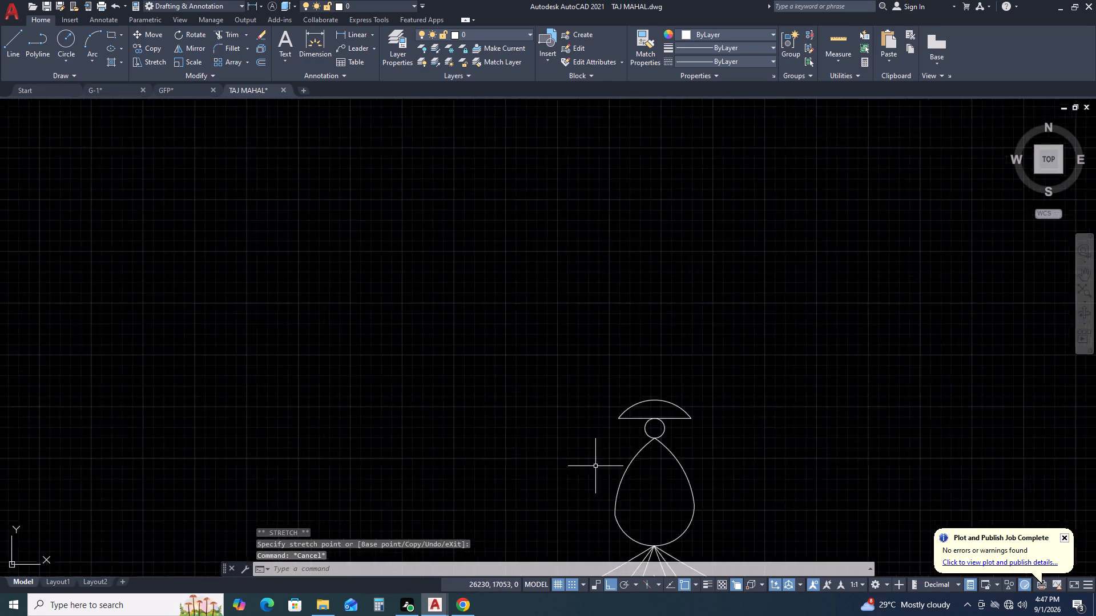
{"action": "middle_click_drag", "start_coordinate": [633, 337], "coordinate": [577, 432]}
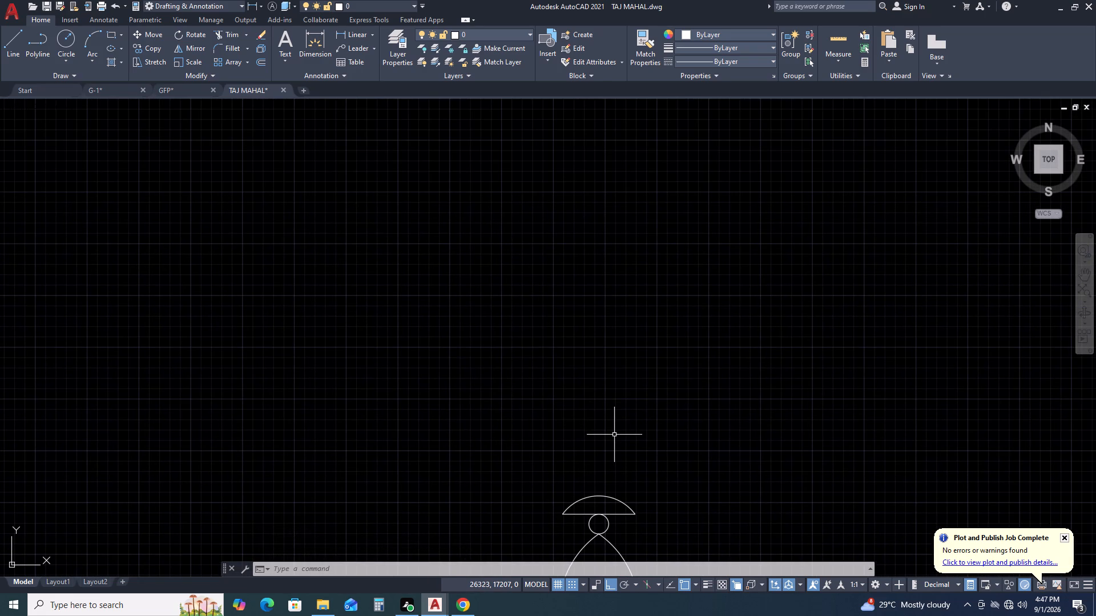
{"action": "middle_click_drag", "start_coordinate": [594, 481], "coordinate": [593, 427]}
{"action": "middle_click", "coordinate": [593, 425]}
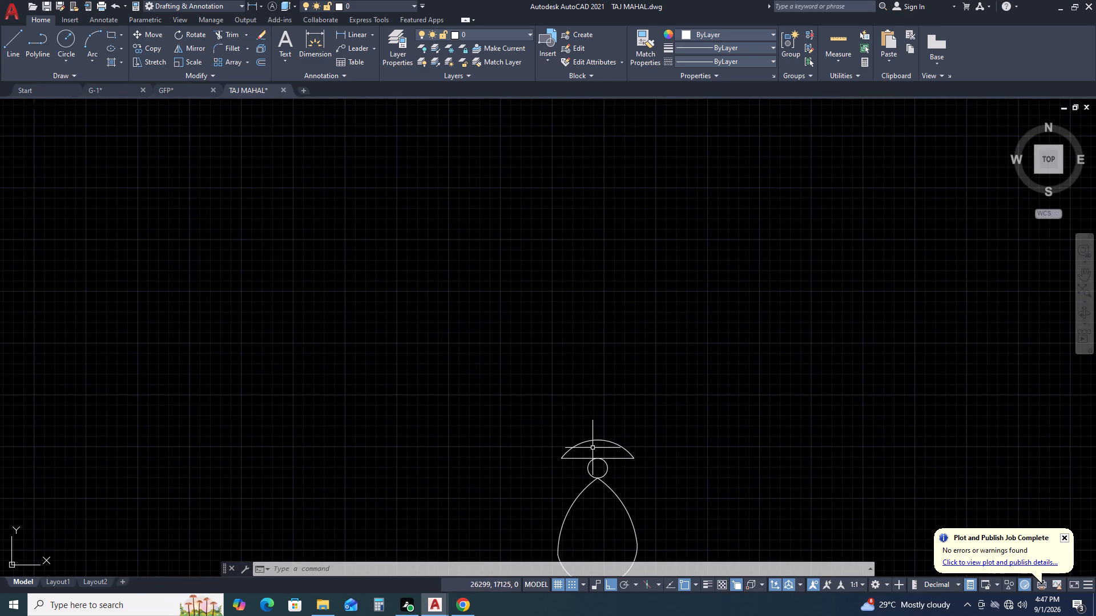
{"action": "scroll", "coordinate": [590, 433], "scroll_direction": "down", "scroll_amount": 6}
{"action": "scroll", "coordinate": [593, 444], "scroll_direction": "up", "scroll_amount": 5}
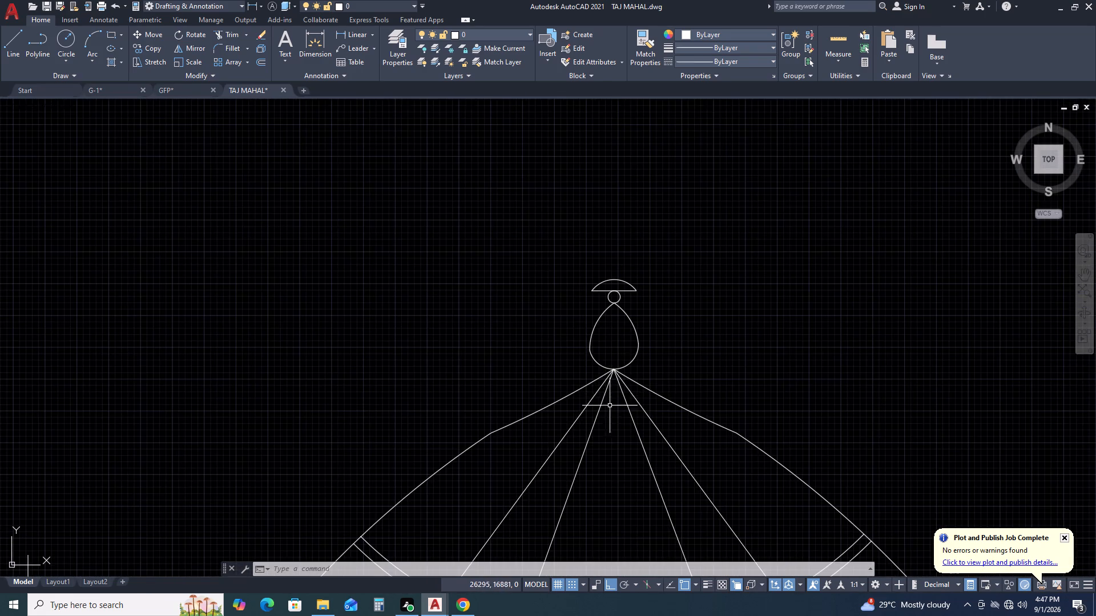
{"action": "middle_click_drag", "start_coordinate": [590, 311], "coordinate": [562, 415]}
{"action": "left_click", "coordinate": [656, 419]}
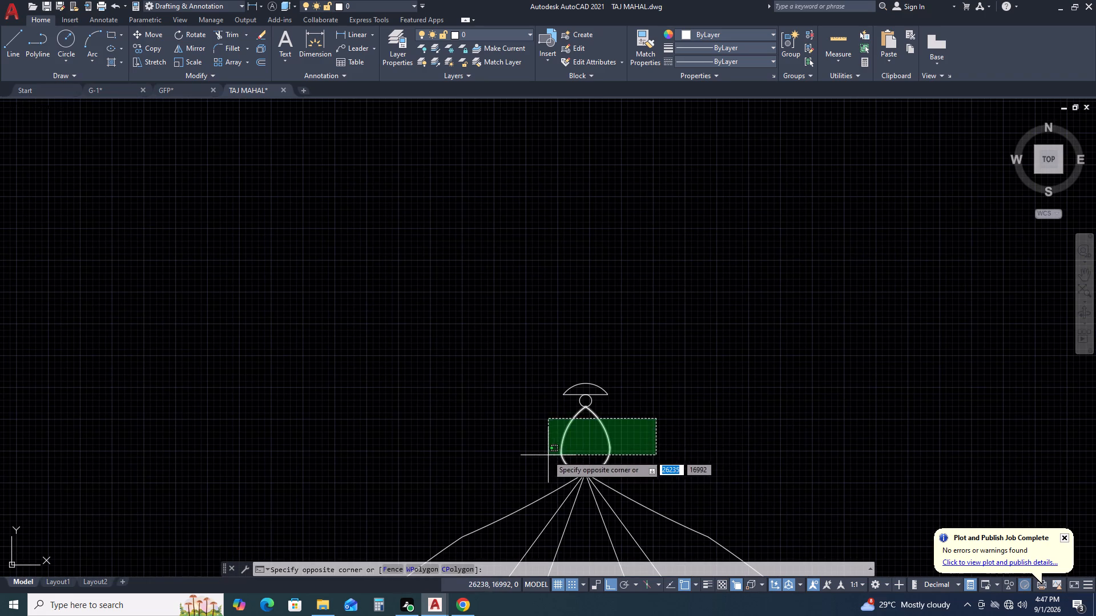
{"action": "left_click", "coordinate": [541, 455]}
{"action": "type", "text": "CO"}
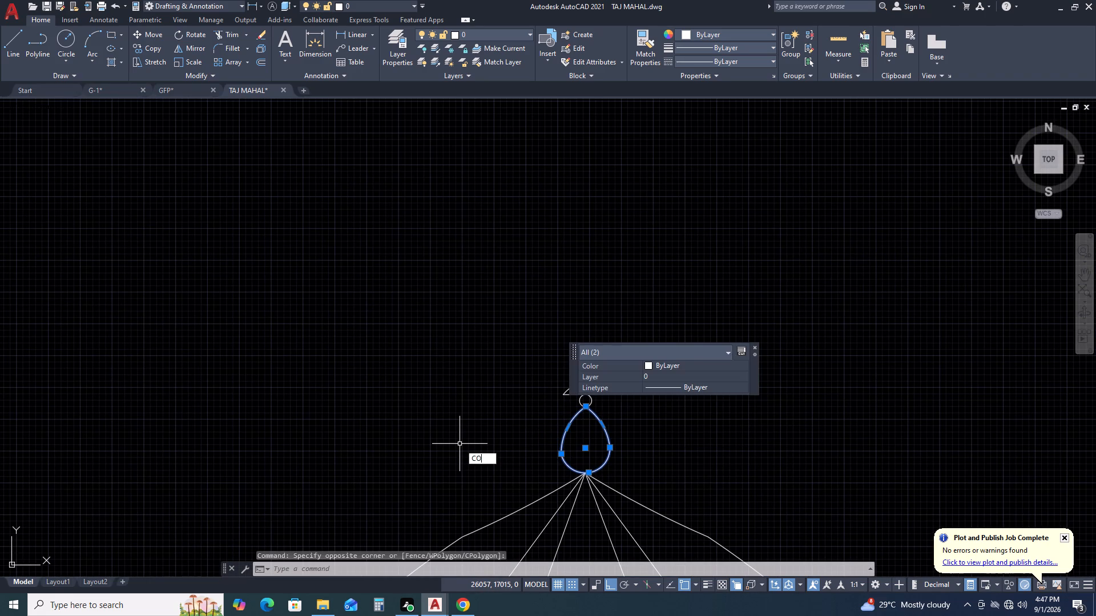
{"action": "key", "text": "space"}
{"action": "left_click", "coordinate": [585, 476]}
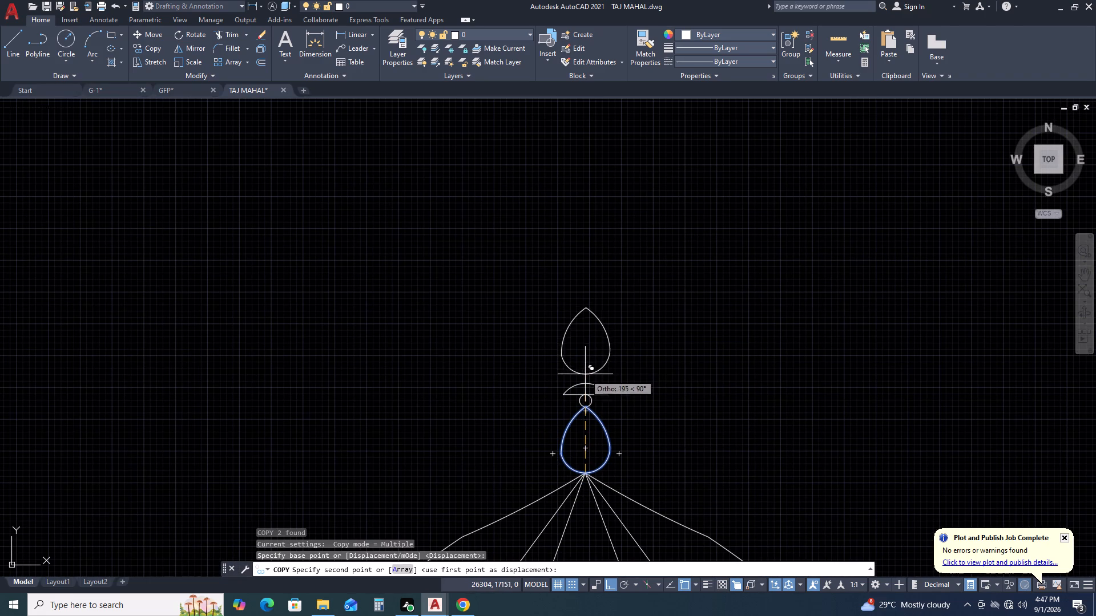
{"action": "left_click", "coordinate": [587, 382]}
{"action": "key", "text": "Escape"}
Examine the whole front elevation and the open-topped pier between the central portal and the kiosk dome.
{"action": "scroll", "coordinate": [605, 299], "scroll_direction": "down", "scroll_amount": 3}
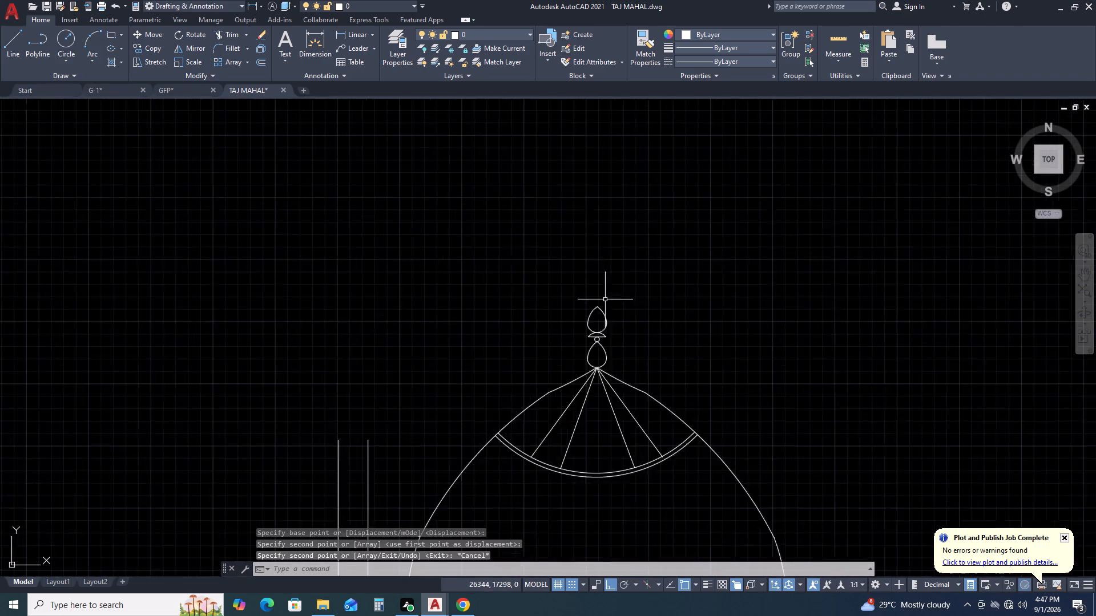
{"action": "scroll", "coordinate": [626, 289], "scroll_direction": "down", "scroll_amount": 2}
{"action": "middle_click_drag", "start_coordinate": [652, 272], "coordinate": [472, 345]}
{"action": "scroll", "coordinate": [651, 381], "scroll_direction": "down", "scroll_amount": 2}
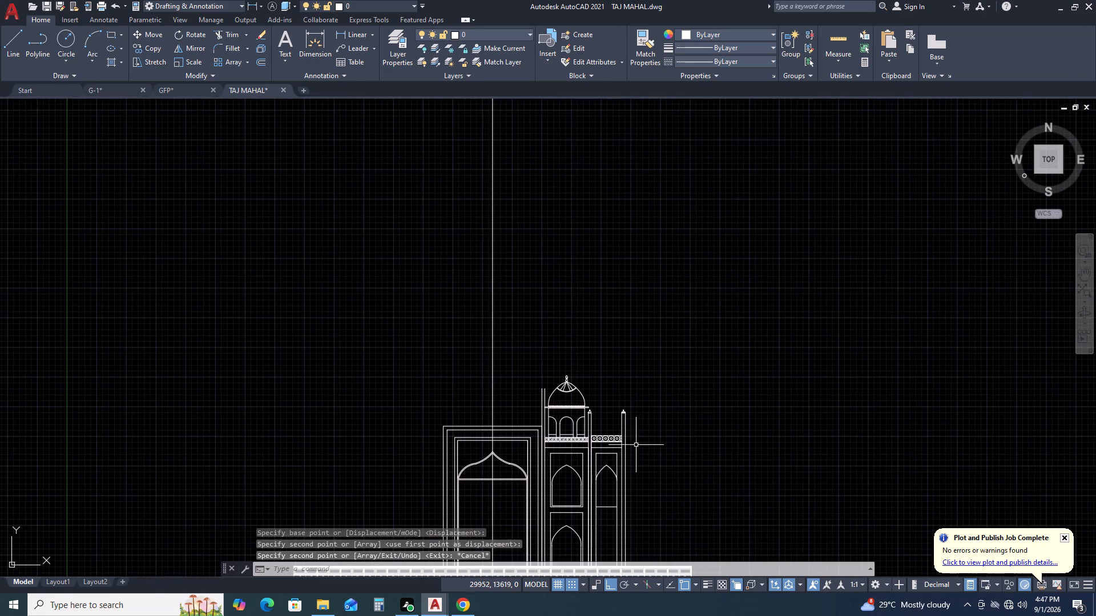
{"action": "middle_click_drag", "start_coordinate": [636, 445], "coordinate": [626, 359]}
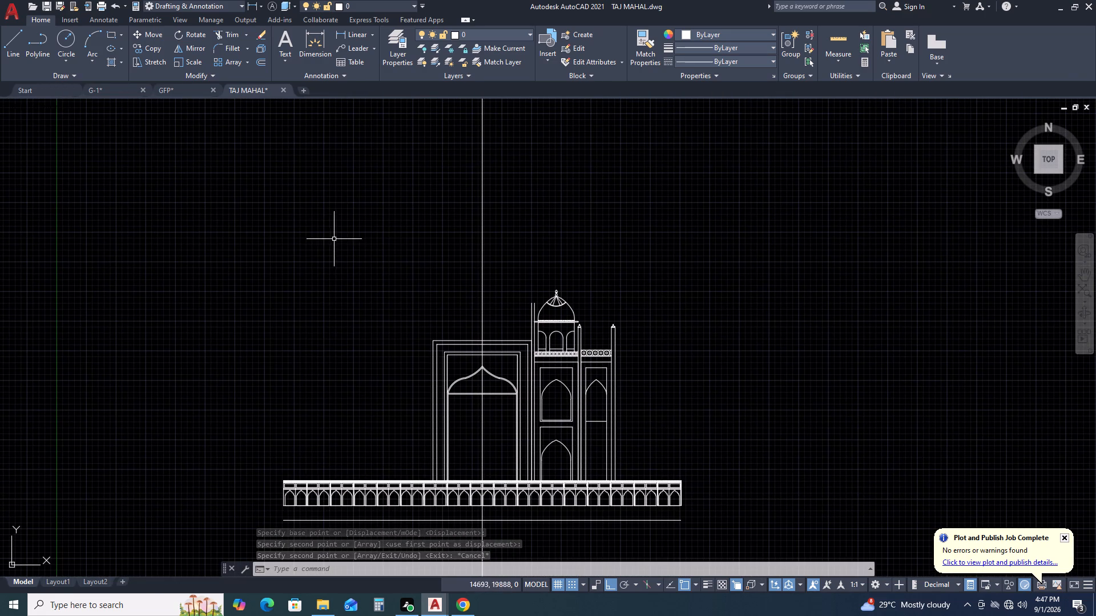
{"action": "middle_click_drag", "start_coordinate": [437, 435], "coordinate": [554, 394]}
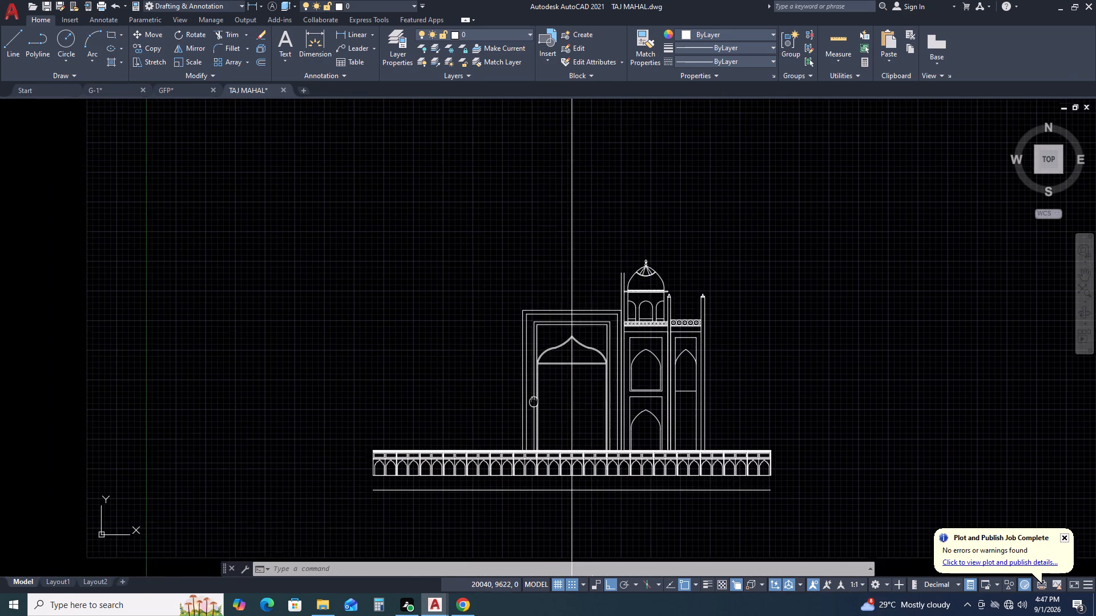
{"action": "middle_click_drag", "start_coordinate": [554, 394], "coordinate": [555, 394]}
{"action": "middle_click_drag", "start_coordinate": [627, 311], "coordinate": [622, 414]}
{"action": "scroll", "coordinate": [639, 385], "scroll_direction": "up", "scroll_amount": 3}
{"action": "middle_click_drag", "start_coordinate": [517, 279], "coordinate": [575, 314]}
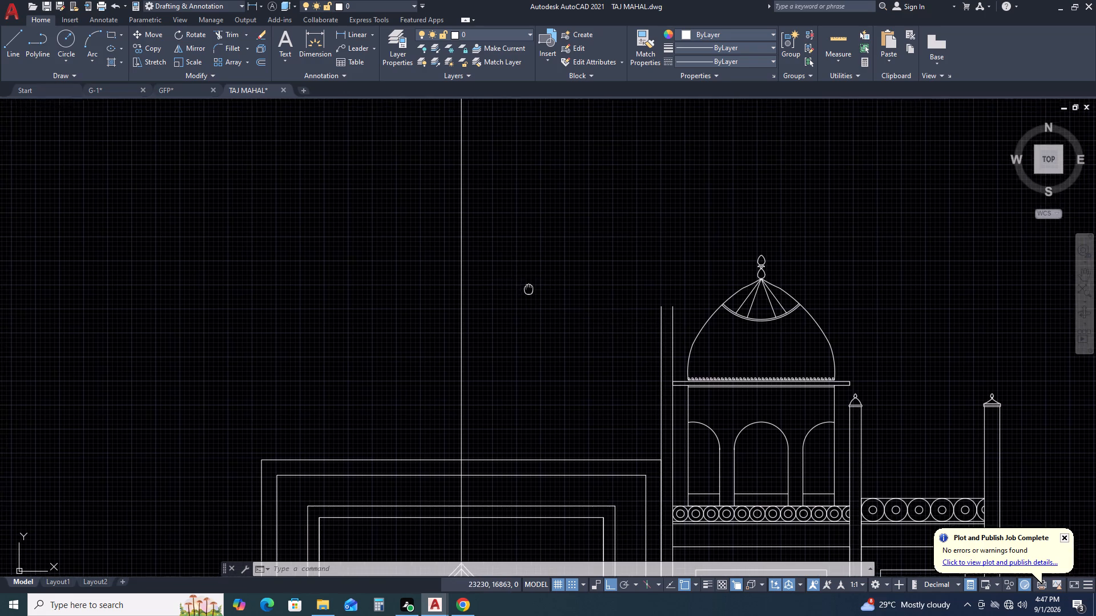
{"action": "middle_click_drag", "start_coordinate": [575, 314], "coordinate": [586, 317]}
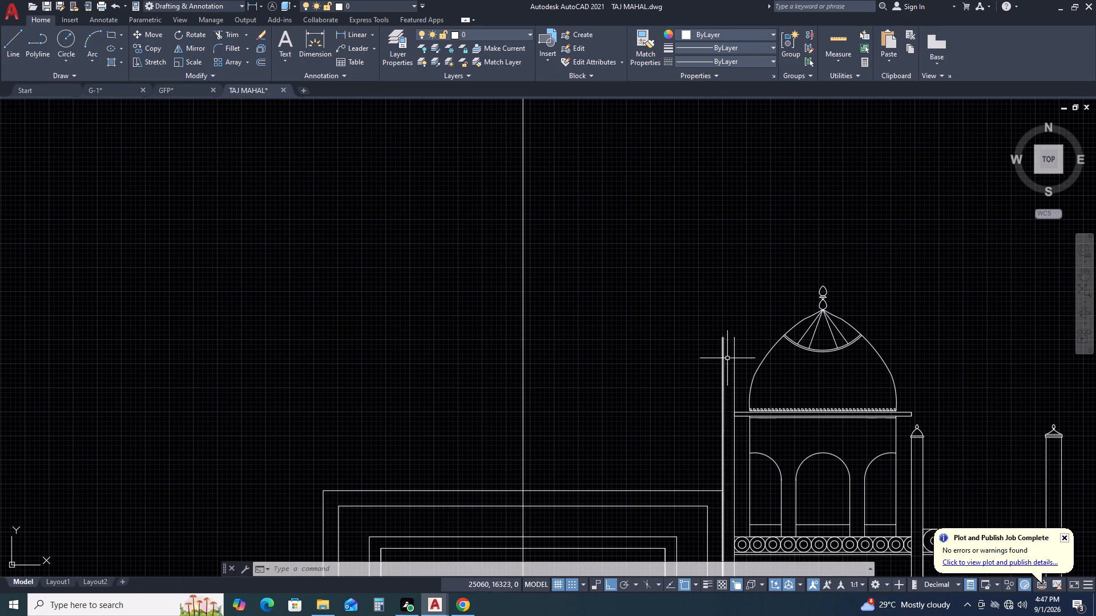
Draw a horizontal line across the tall pier beside the kiosk dome, joining its two vertical edges just below their tops.
{"action": "middle_click_drag", "start_coordinate": [717, 346], "coordinate": [626, 409]}
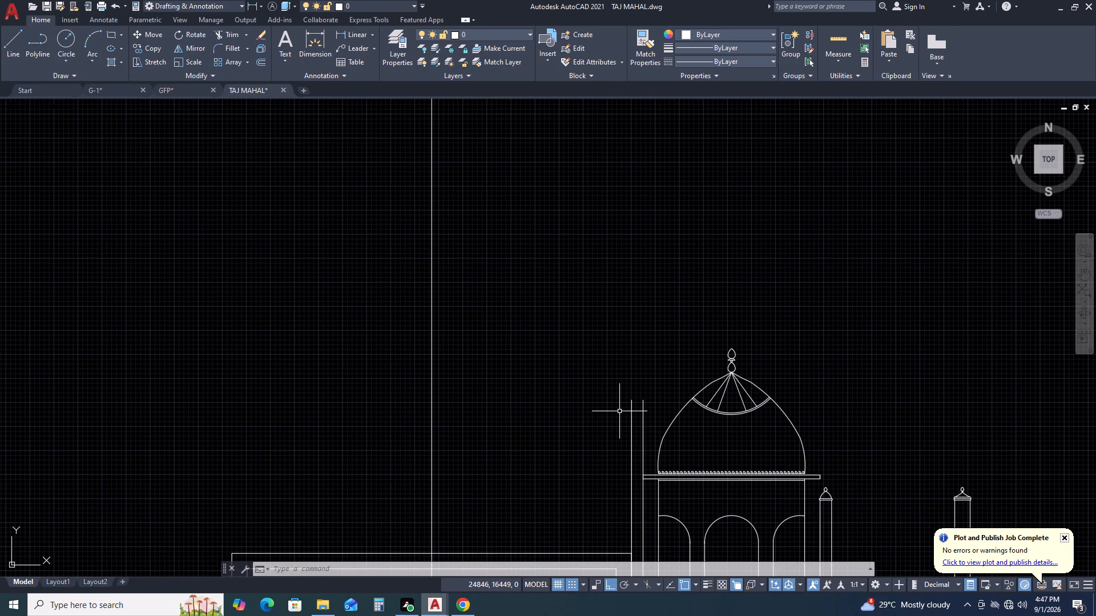
{"action": "key", "text": "l"}
{"action": "key", "text": "space"}
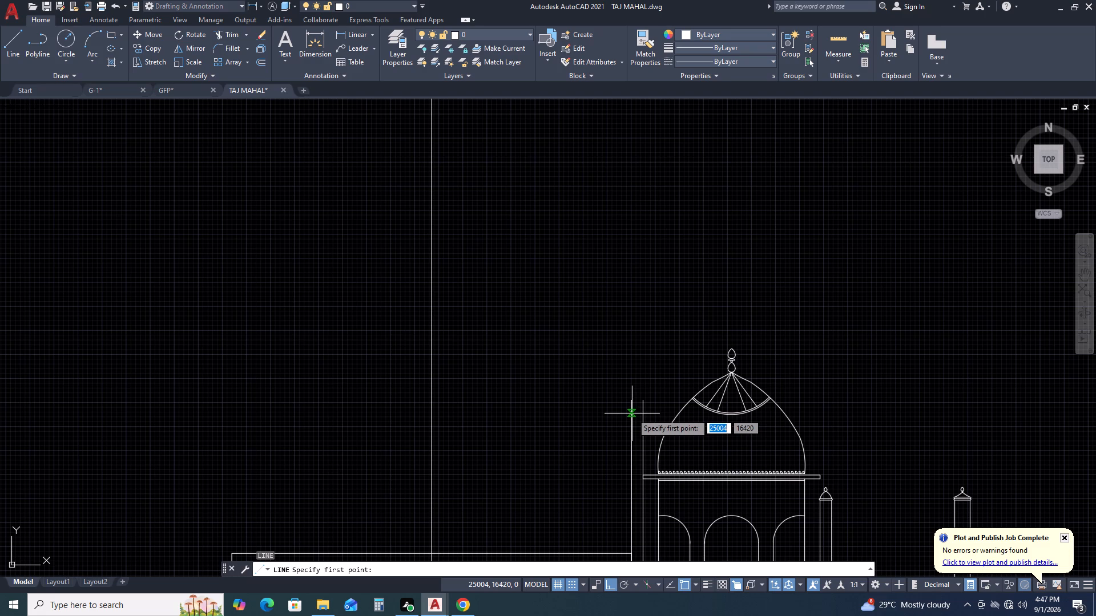
{"action": "left_click", "coordinate": [630, 428]}
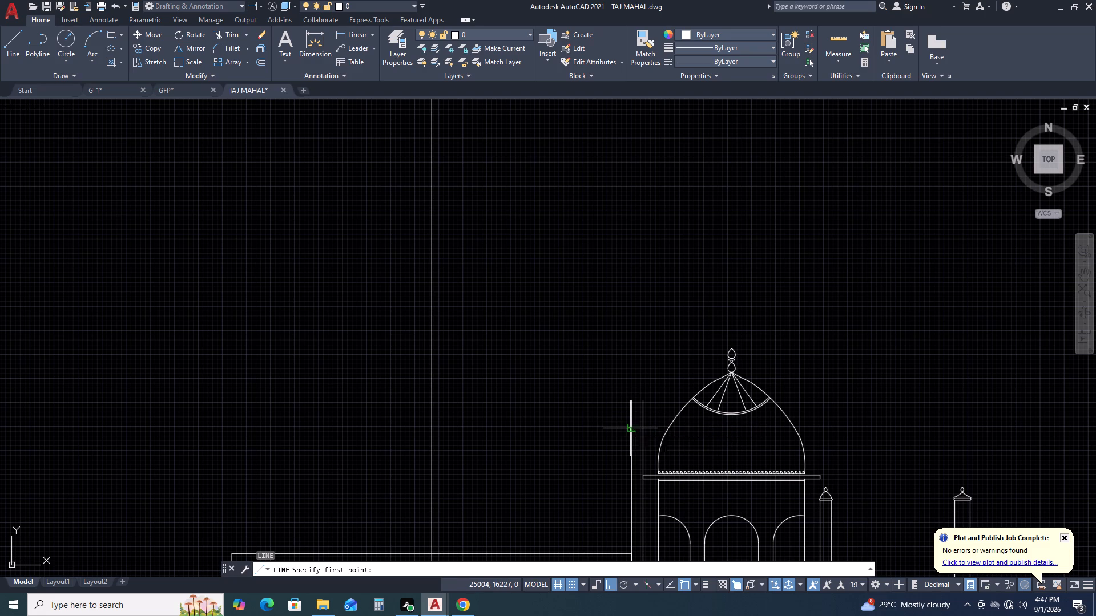
{"action": "left_click", "coordinate": [643, 428]}
{"action": "key", "text": "Escape"}
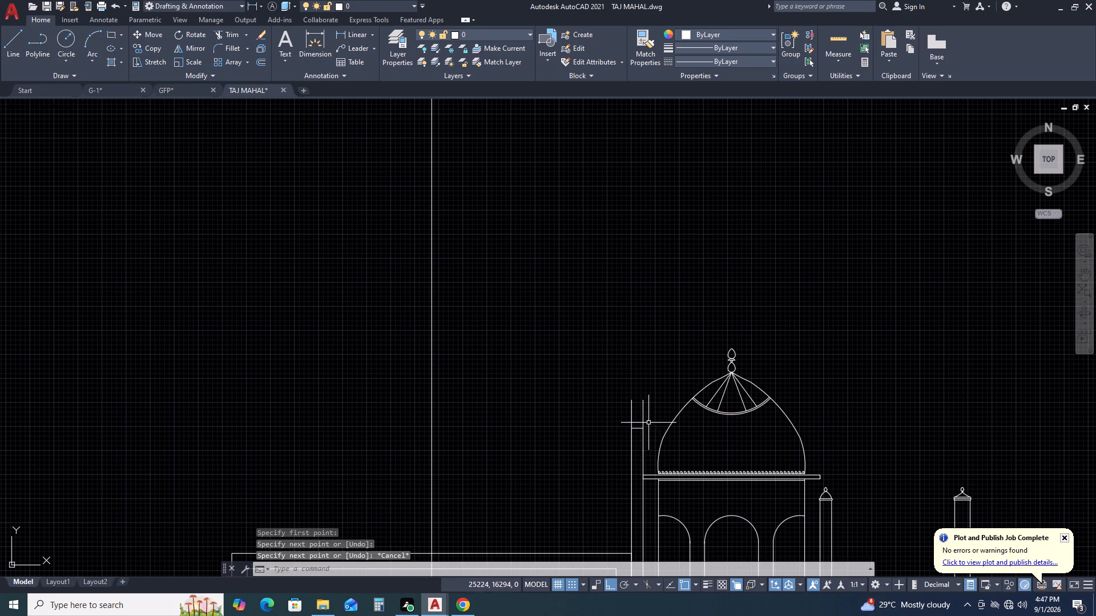
Trim the two vertical pier edges that project above the new horizontal top line.
{"action": "scroll", "coordinate": [649, 399], "scroll_direction": "up", "scroll_amount": 2}
{"action": "middle_click_drag", "start_coordinate": [650, 410], "coordinate": [517, 346]}
{"action": "type", "text": "TR"}
{"action": "key", "text": "space"}
{"action": "left_click", "coordinate": [525, 356]}
{"action": "left_click", "coordinate": [424, 377]}
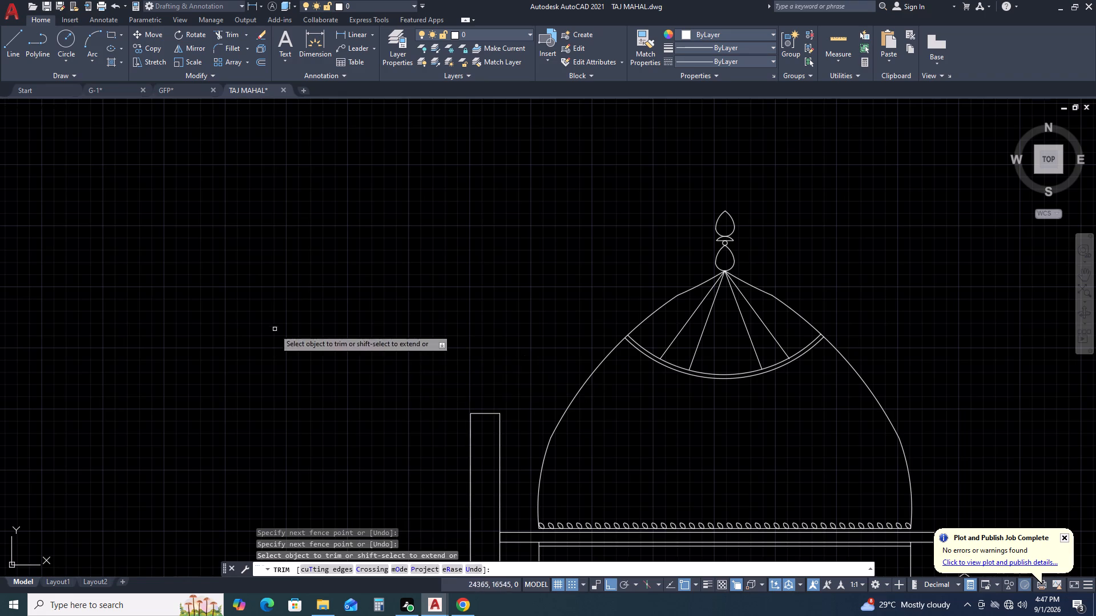
Copy the outermost pier's moulded cap and finial from that pier's top corner onto the top corner of the tall pier beside the kiosk dome.
{"action": "scroll", "coordinate": [268, 326], "scroll_direction": "down", "scroll_amount": 3}
{"action": "key", "text": "Escape"}
{"action": "scroll", "coordinate": [549, 394], "scroll_direction": "up", "scroll_amount": 1}
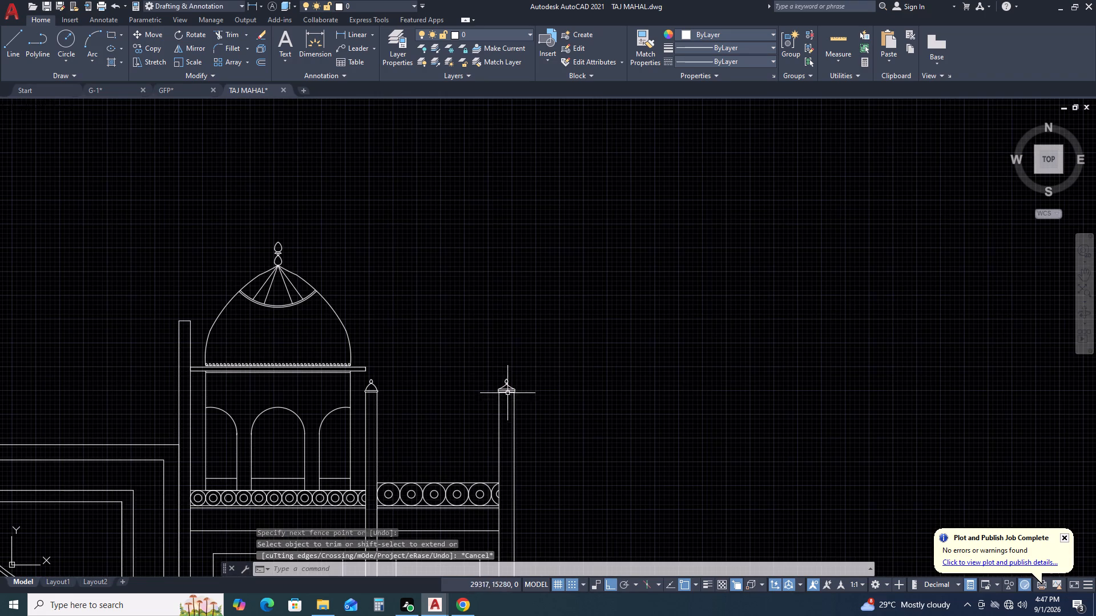
{"action": "left_click", "coordinate": [478, 340]}
{"action": "left_click", "coordinate": [571, 422]}
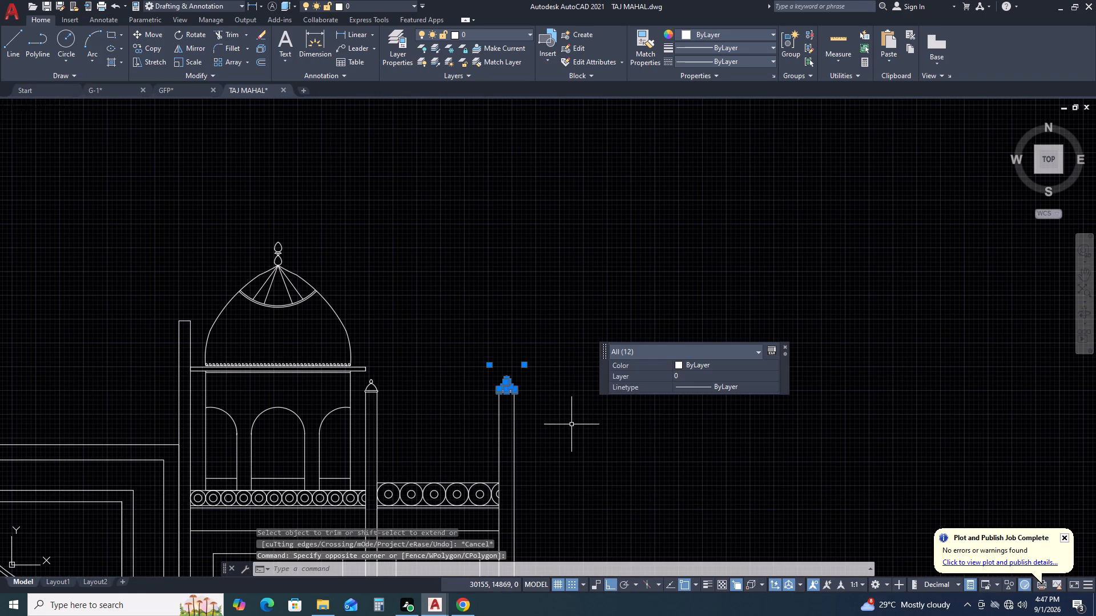
{"action": "key", "text": "c"}
{"action": "key", "text": "o"}
{"action": "key", "text": "space"}
{"action": "scroll", "coordinate": [534, 404], "scroll_direction": "up", "scroll_amount": 2}
{"action": "scroll", "coordinate": [479, 381], "scroll_direction": "up", "scroll_amount": 2}
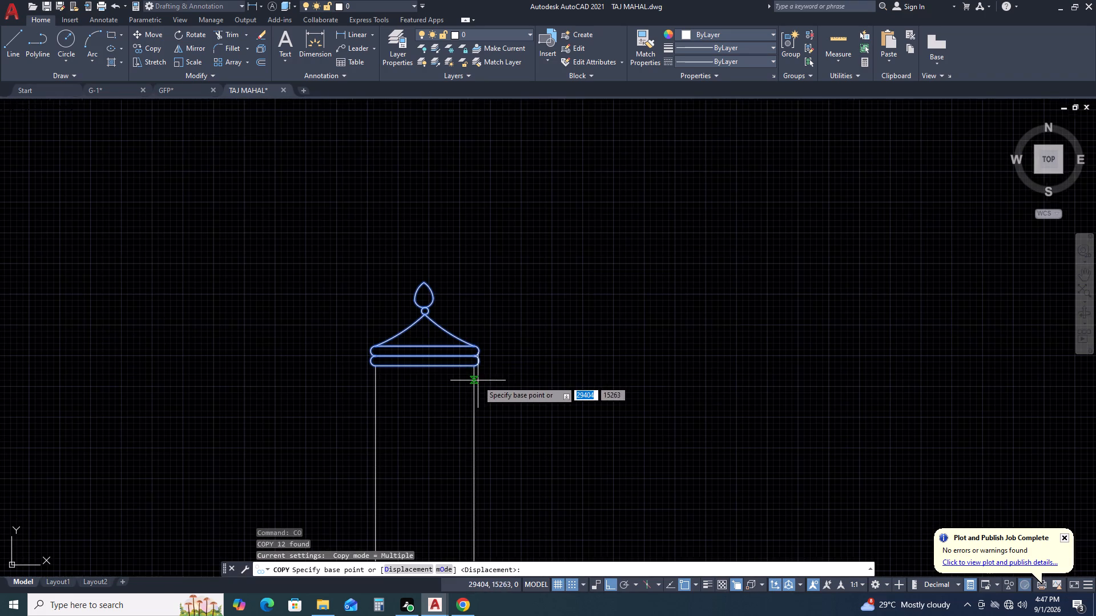
{"action": "left_click", "coordinate": [472, 367]}
{"action": "scroll", "coordinate": [527, 357], "scroll_direction": "up", "scroll_amount": 1}
{"action": "scroll", "coordinate": [528, 357], "scroll_direction": "down", "scroll_amount": 2}
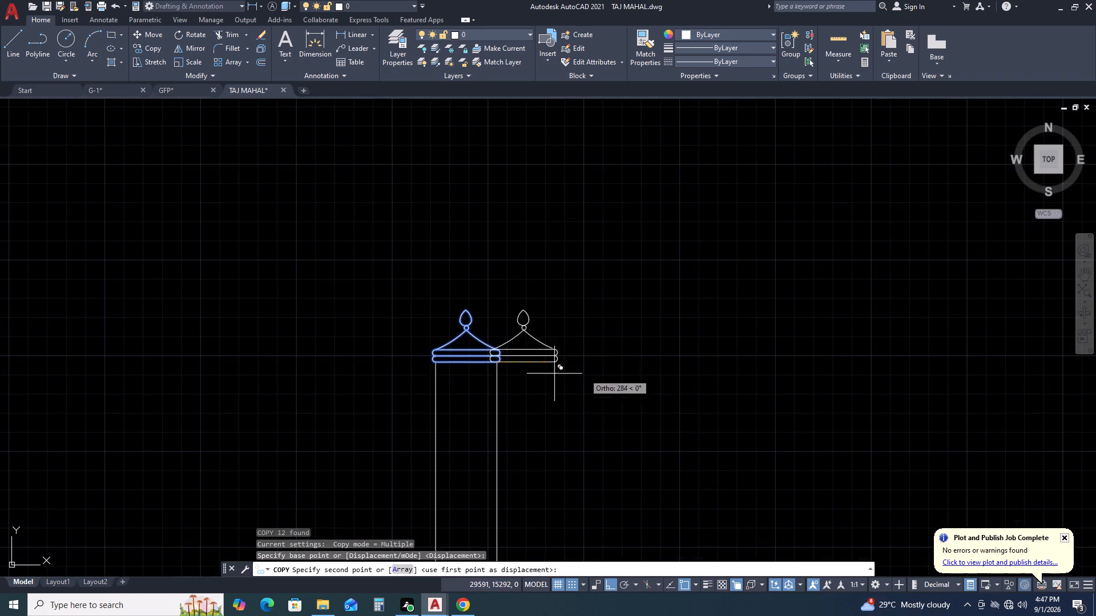
{"action": "scroll", "coordinate": [123, 328], "scroll_direction": "down", "scroll_amount": 5}
{"action": "middle_click_drag", "start_coordinate": [167, 330], "coordinate": [537, 359]}
{"action": "key", "text": "F8"}
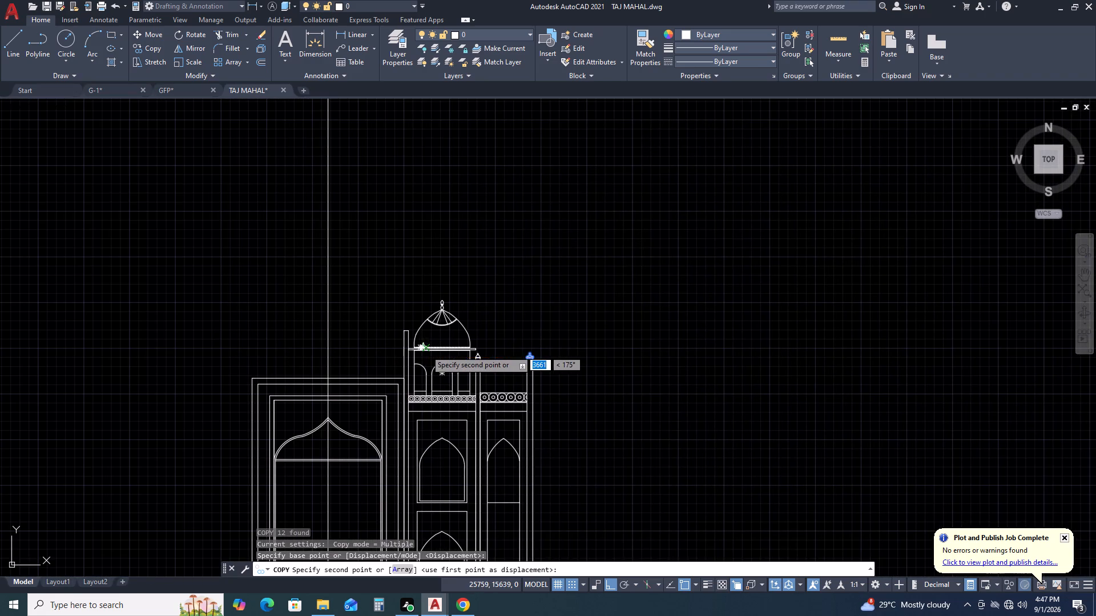
{"action": "scroll", "coordinate": [408, 355], "scroll_direction": "up", "scroll_amount": 2}
{"action": "scroll", "coordinate": [399, 298], "scroll_direction": "up", "scroll_amount": 5}
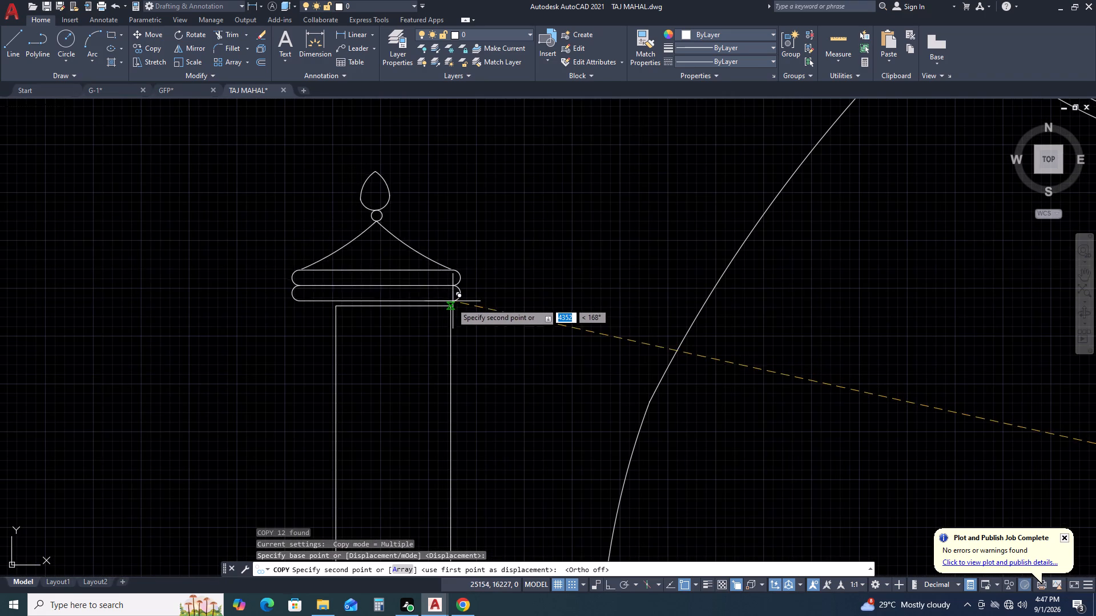
{"action": "left_click", "coordinate": [450, 307]}
{"action": "key", "text": "Escape"}
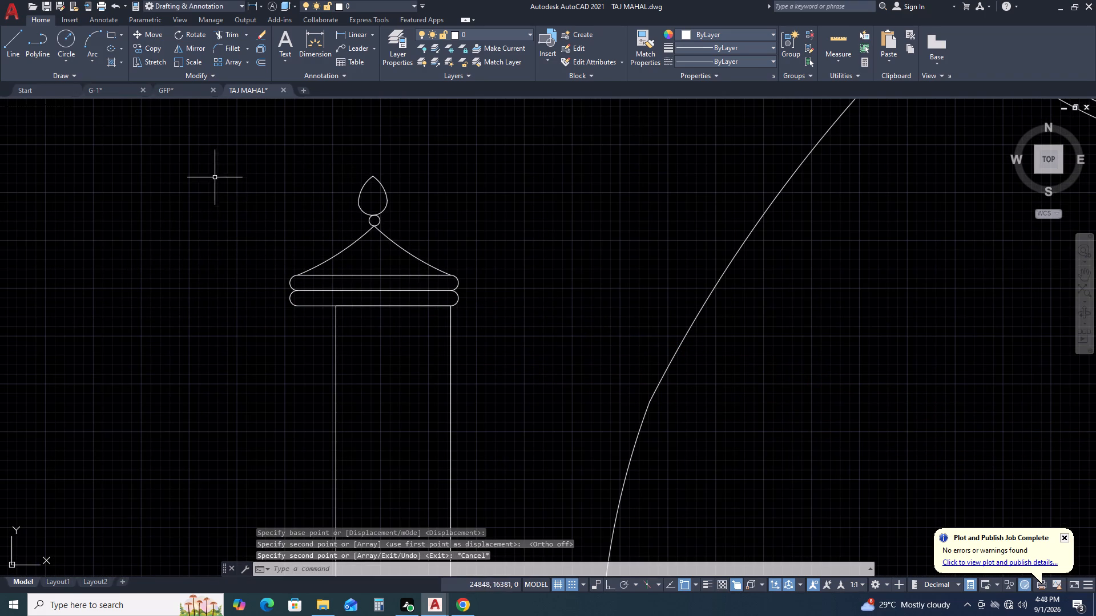
Move the copied cap and finial from its base midpoint to the middle of the tall pier's top, centring it on the pier.
{"action": "left_click", "coordinate": [246, 152]}
{"action": "left_click", "coordinate": [509, 375]}
{"action": "middle_click_drag", "start_coordinate": [504, 375], "coordinate": [634, 405]}
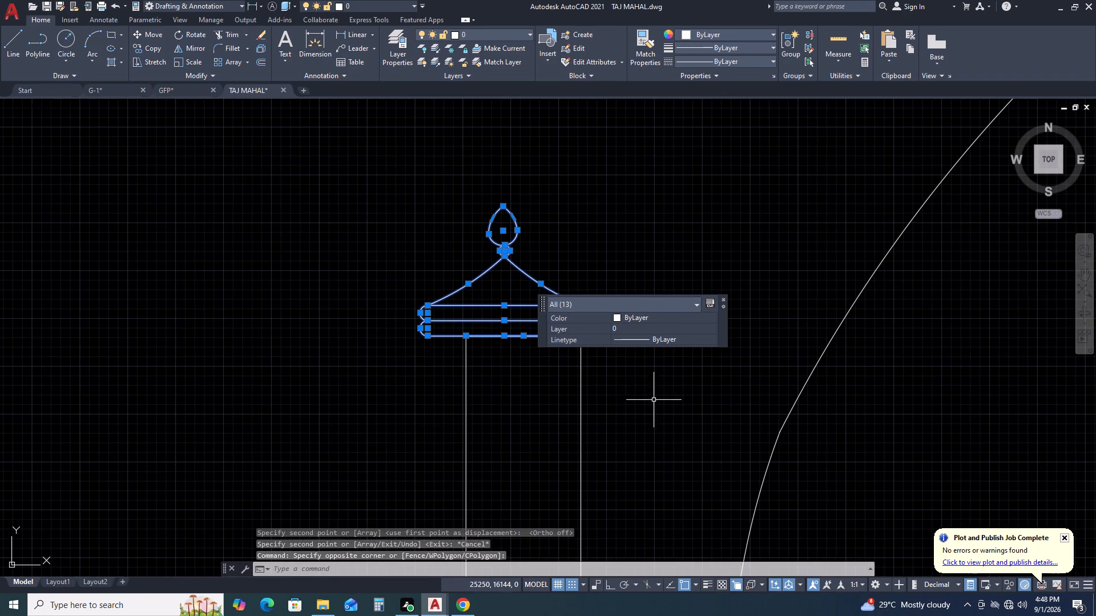
{"action": "key", "text": "m"}
{"action": "key", "text": "space"}
{"action": "scroll", "coordinate": [516, 343], "scroll_direction": "up", "scroll_amount": 1}
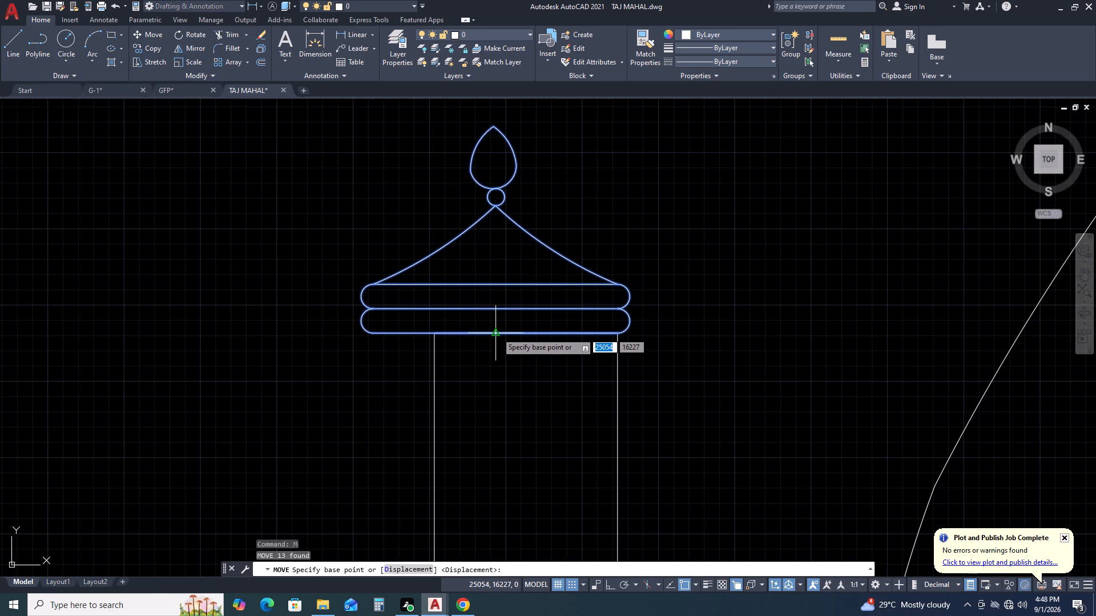
{"action": "left_click", "coordinate": [497, 333]}
{"action": "left_click", "coordinate": [523, 334]}
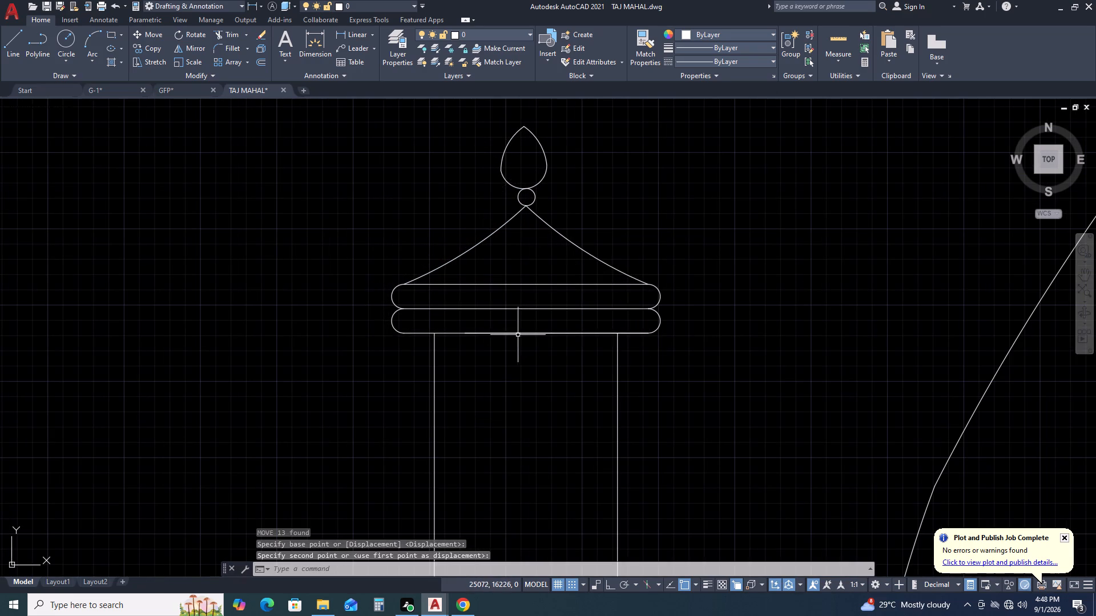
Delete the stray small circle lying in the empty space away from the elevation.
{"action": "scroll", "coordinate": [518, 340], "scroll_direction": "down", "scroll_amount": 9}
{"action": "middle_click_drag", "start_coordinate": [664, 438], "coordinate": [705, 396]}
{"action": "middle_click", "coordinate": [705, 396]}
{"action": "middle_click_drag", "start_coordinate": [559, 342], "coordinate": [636, 319]}
{"action": "scroll", "coordinate": [635, 315], "scroll_direction": "down", "scroll_amount": 1}
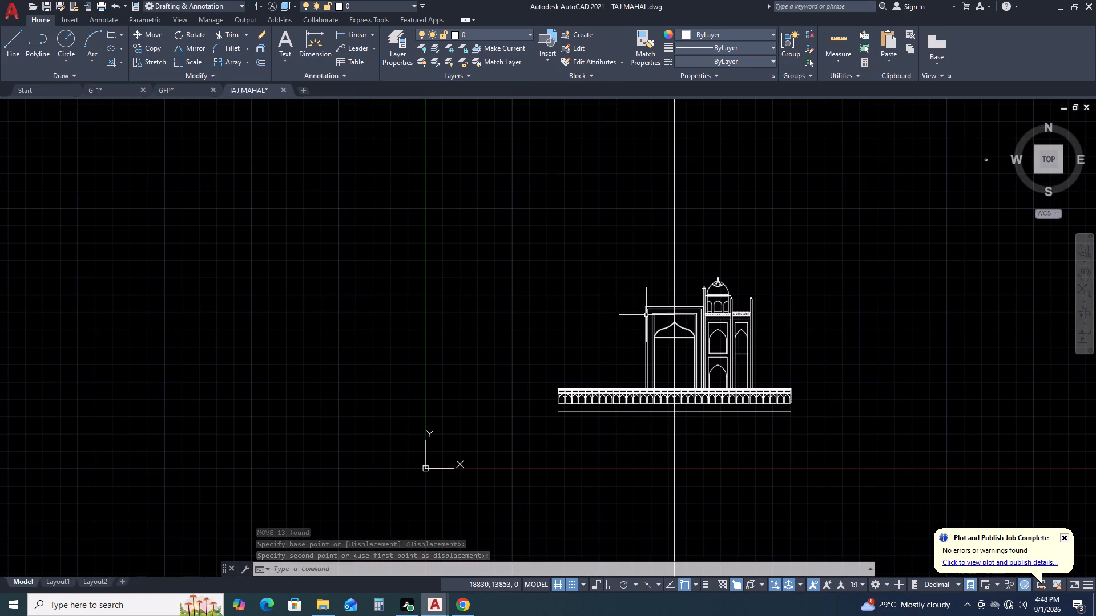
{"action": "middle_click_drag", "start_coordinate": [792, 321], "coordinate": [694, 300]}
{"action": "scroll", "coordinate": [598, 333], "scroll_direction": "up", "scroll_amount": 2}
{"action": "middle_click_drag", "start_coordinate": [737, 302], "coordinate": [704, 322]}
{"action": "middle_click_drag", "start_coordinate": [698, 327], "coordinate": [675, 341]}
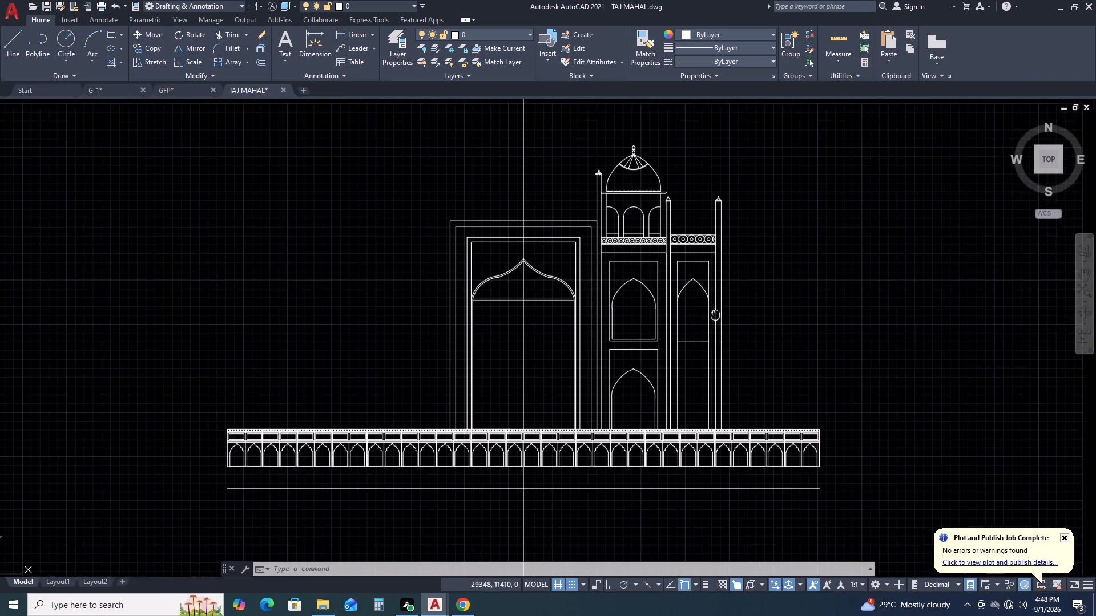
{"action": "middle_click_drag", "start_coordinate": [675, 341], "coordinate": [594, 350]}
{"action": "scroll", "coordinate": [596, 374], "scroll_direction": "down", "scroll_amount": 2}
{"action": "scroll", "coordinate": [711, 356], "scroll_direction": "down", "scroll_amount": 1}
{"action": "left_click", "coordinate": [761, 218]}
{"action": "left_click", "coordinate": [814, 280]}
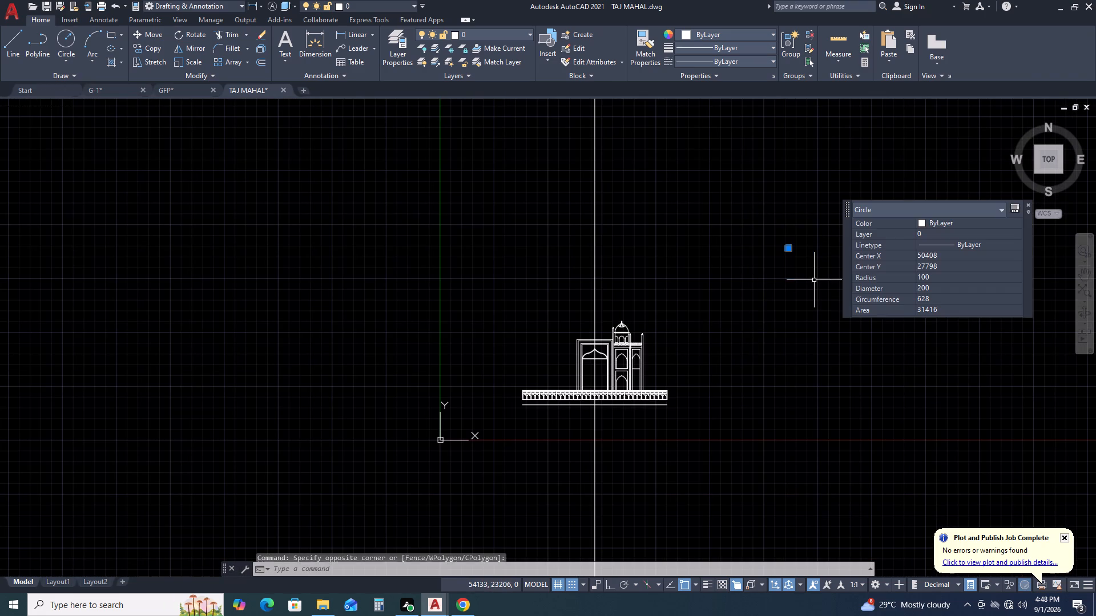
{"action": "key", "text": "Delete"}
Examine the whole front elevation, including the side wing, kiosk dome and capped piers beside the central portal.
{"action": "middle_click_drag", "start_coordinate": [642, 363], "coordinate": [658, 310]}
{"action": "middle_click", "coordinate": [658, 309]}
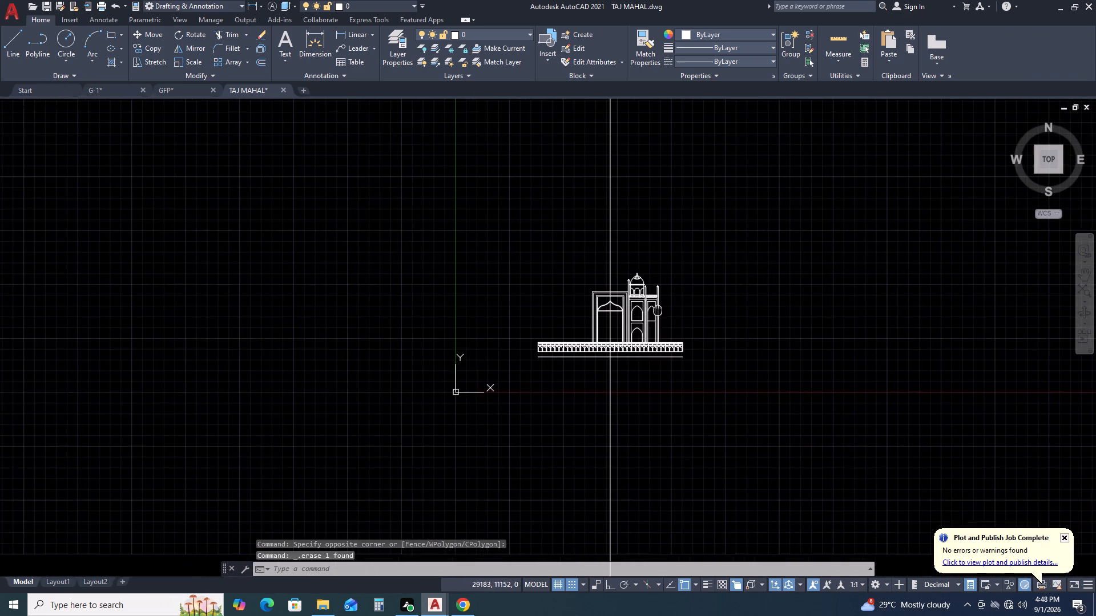
{"action": "scroll", "coordinate": [650, 331], "scroll_direction": "up", "scroll_amount": 3}
{"action": "middle_click_drag", "start_coordinate": [672, 200], "coordinate": [680, 220]}
{"action": "middle_click_drag", "start_coordinate": [695, 258], "coordinate": [701, 268]}
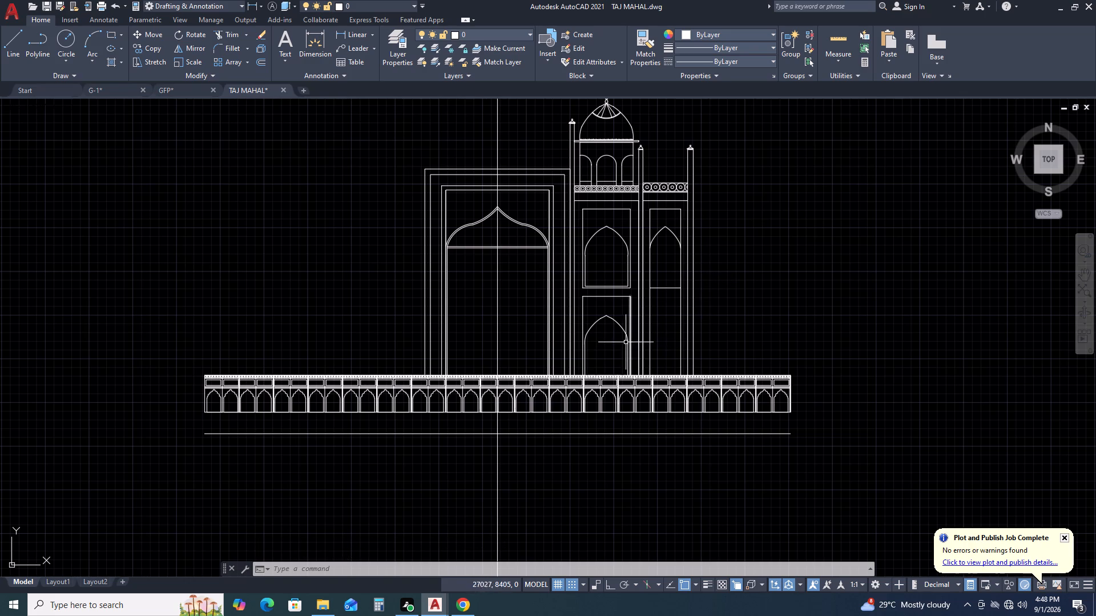
{"action": "scroll", "coordinate": [555, 380], "scroll_direction": "down", "scroll_amount": 1}
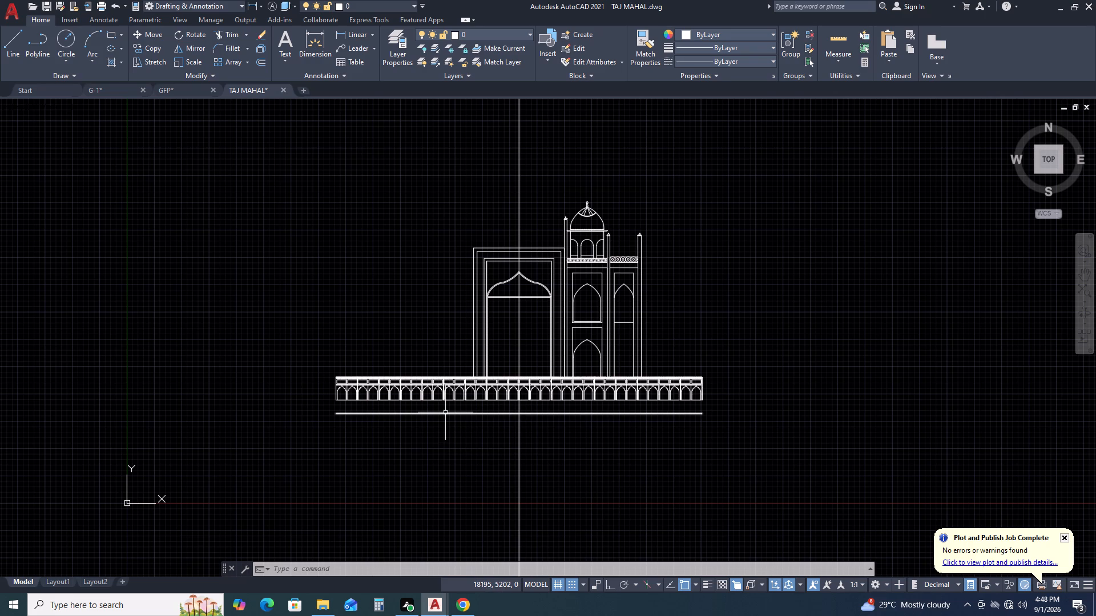
{"action": "scroll", "coordinate": [634, 232], "scroll_direction": "up", "scroll_amount": 3}
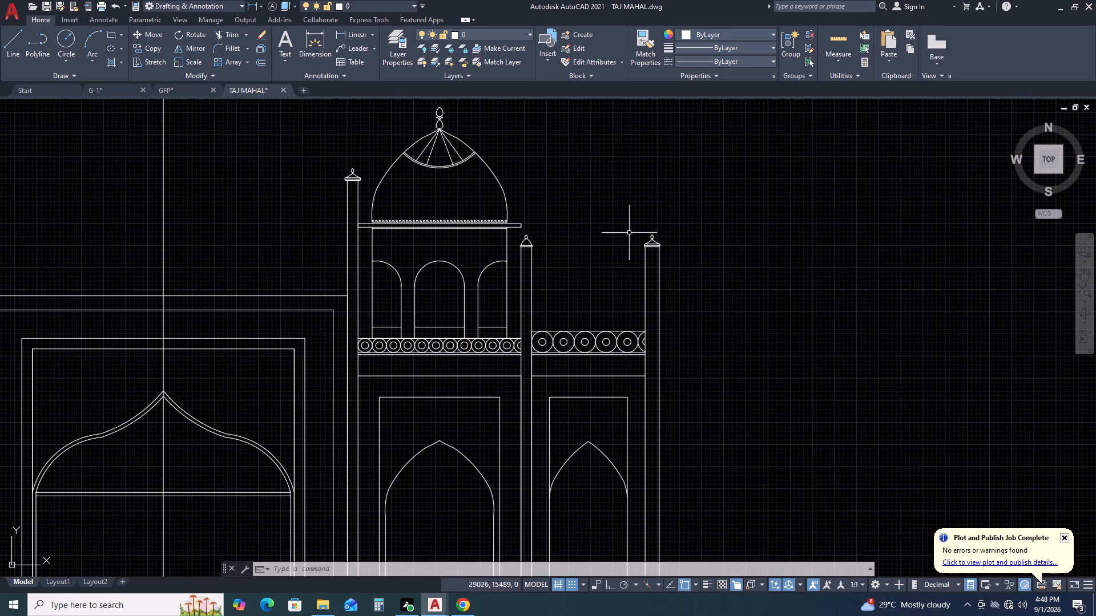
{"action": "scroll", "coordinate": [613, 228], "scroll_direction": "down", "scroll_amount": 3}
{"action": "scroll", "coordinate": [535, 206], "scroll_direction": "up", "scroll_amount": 1}
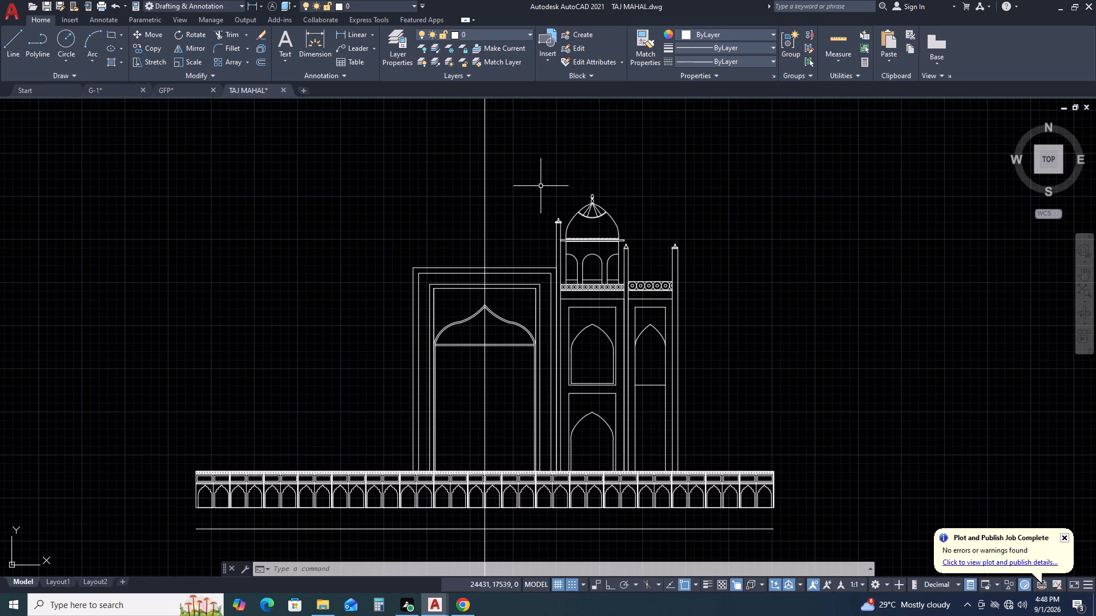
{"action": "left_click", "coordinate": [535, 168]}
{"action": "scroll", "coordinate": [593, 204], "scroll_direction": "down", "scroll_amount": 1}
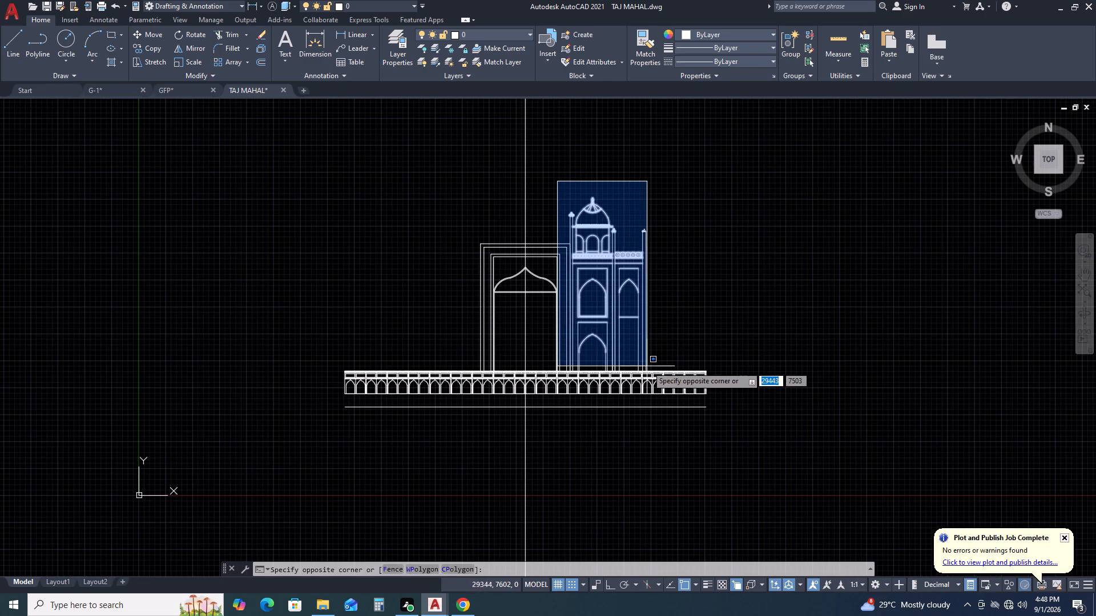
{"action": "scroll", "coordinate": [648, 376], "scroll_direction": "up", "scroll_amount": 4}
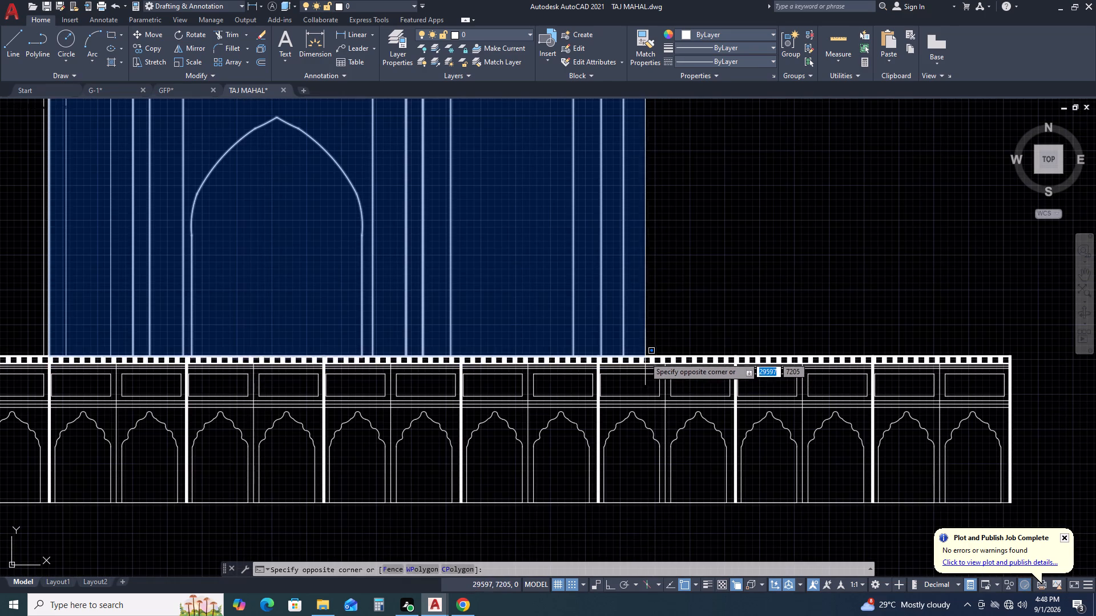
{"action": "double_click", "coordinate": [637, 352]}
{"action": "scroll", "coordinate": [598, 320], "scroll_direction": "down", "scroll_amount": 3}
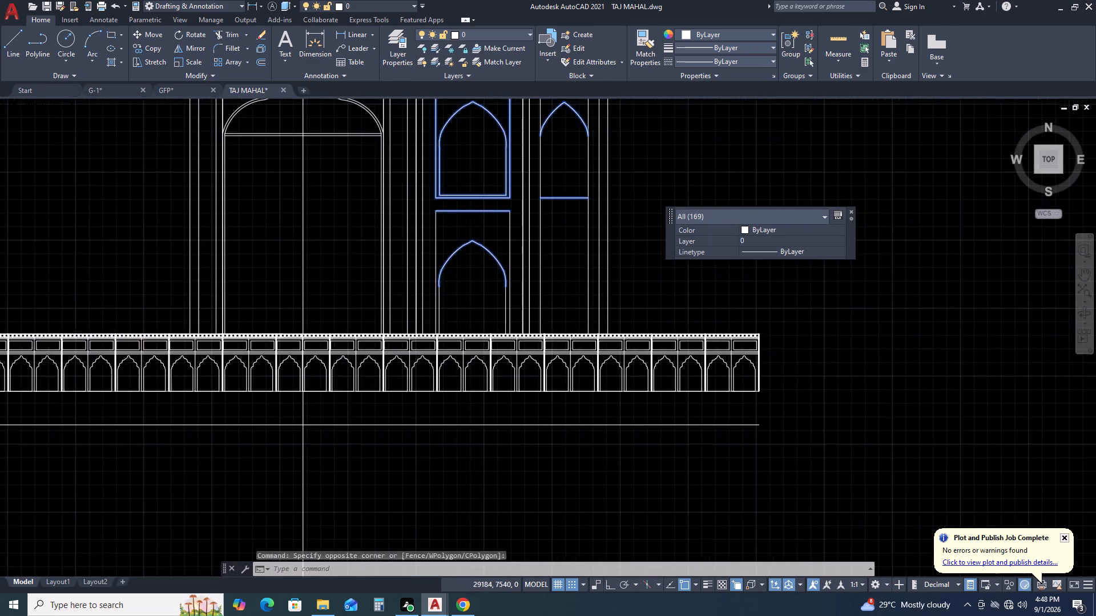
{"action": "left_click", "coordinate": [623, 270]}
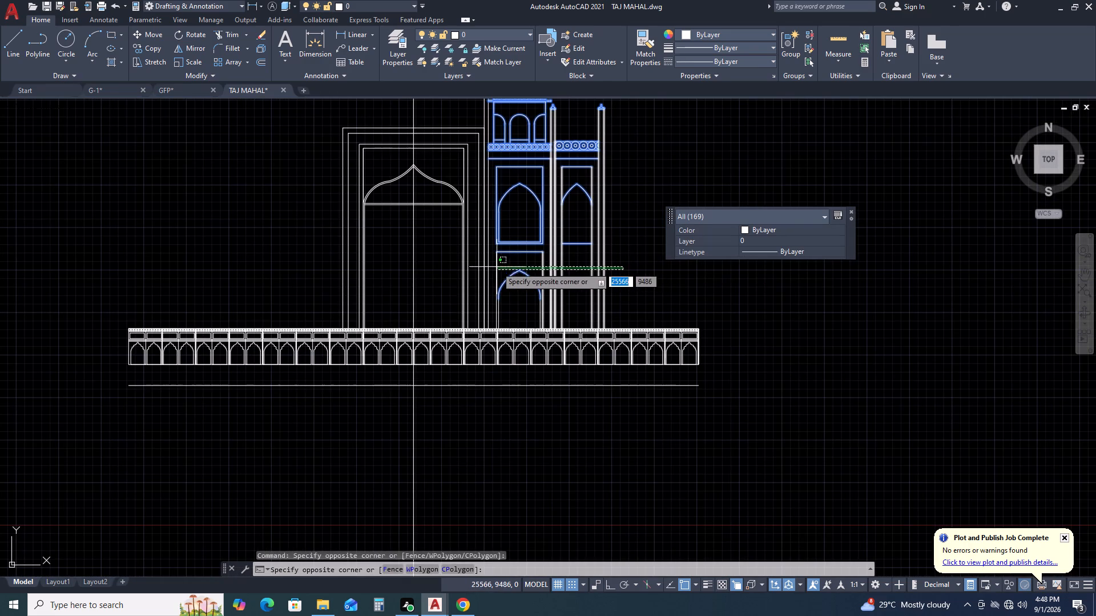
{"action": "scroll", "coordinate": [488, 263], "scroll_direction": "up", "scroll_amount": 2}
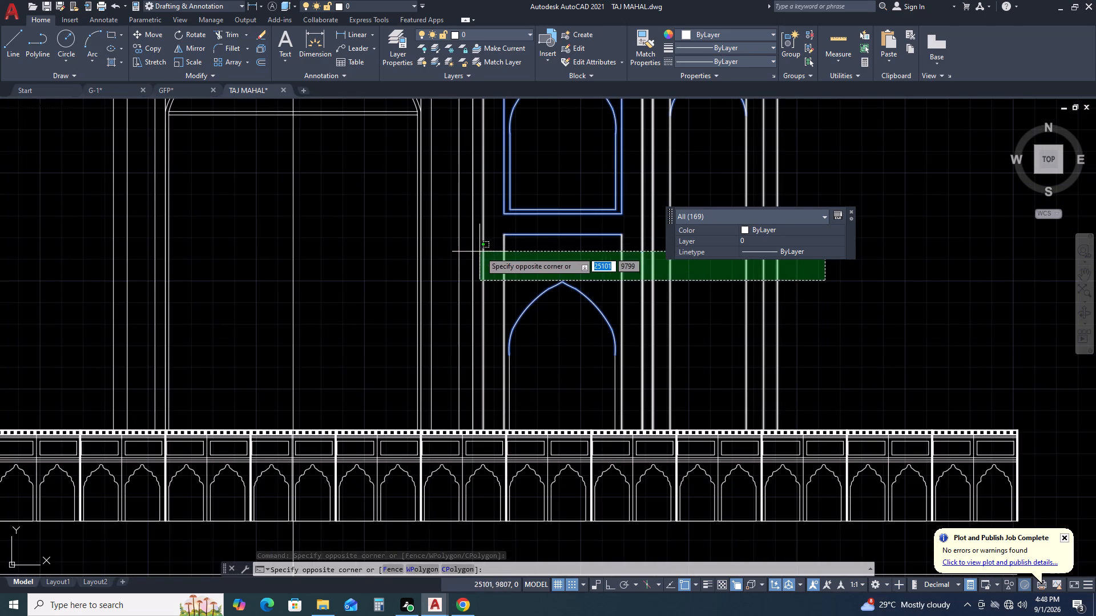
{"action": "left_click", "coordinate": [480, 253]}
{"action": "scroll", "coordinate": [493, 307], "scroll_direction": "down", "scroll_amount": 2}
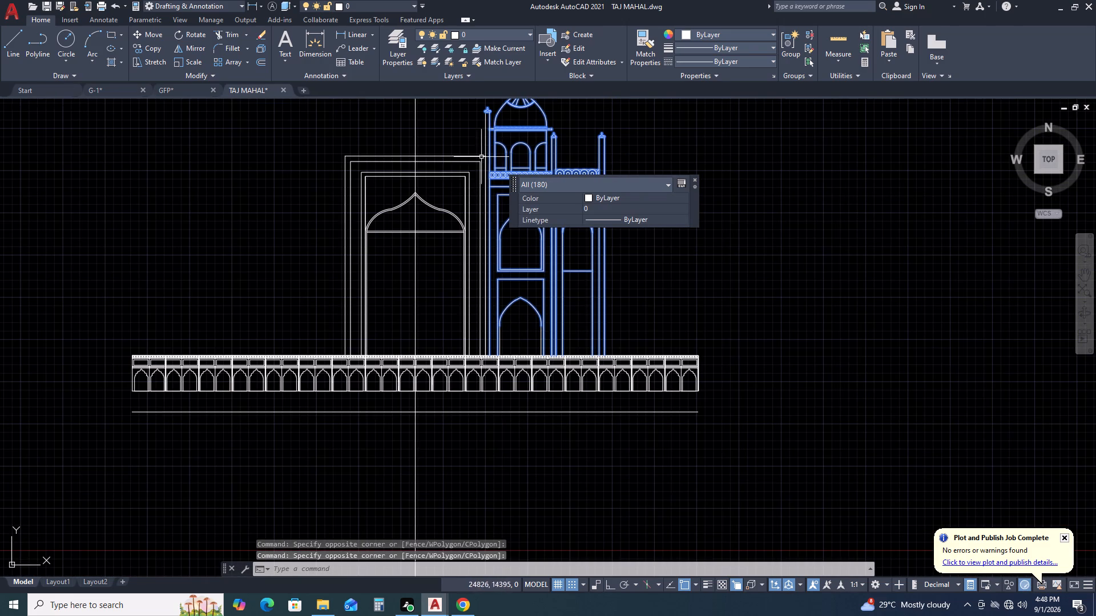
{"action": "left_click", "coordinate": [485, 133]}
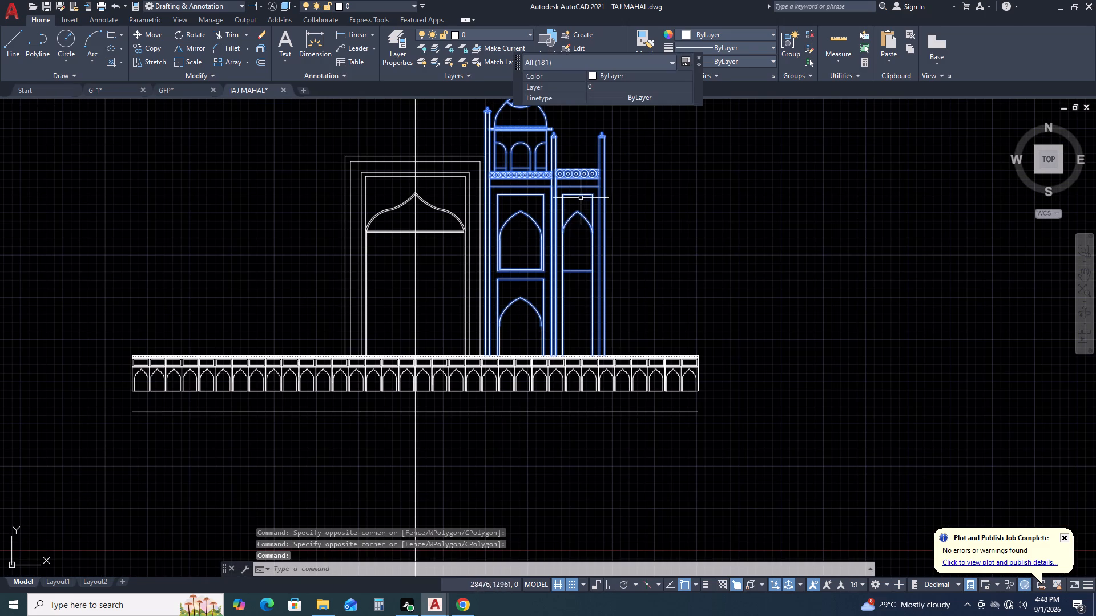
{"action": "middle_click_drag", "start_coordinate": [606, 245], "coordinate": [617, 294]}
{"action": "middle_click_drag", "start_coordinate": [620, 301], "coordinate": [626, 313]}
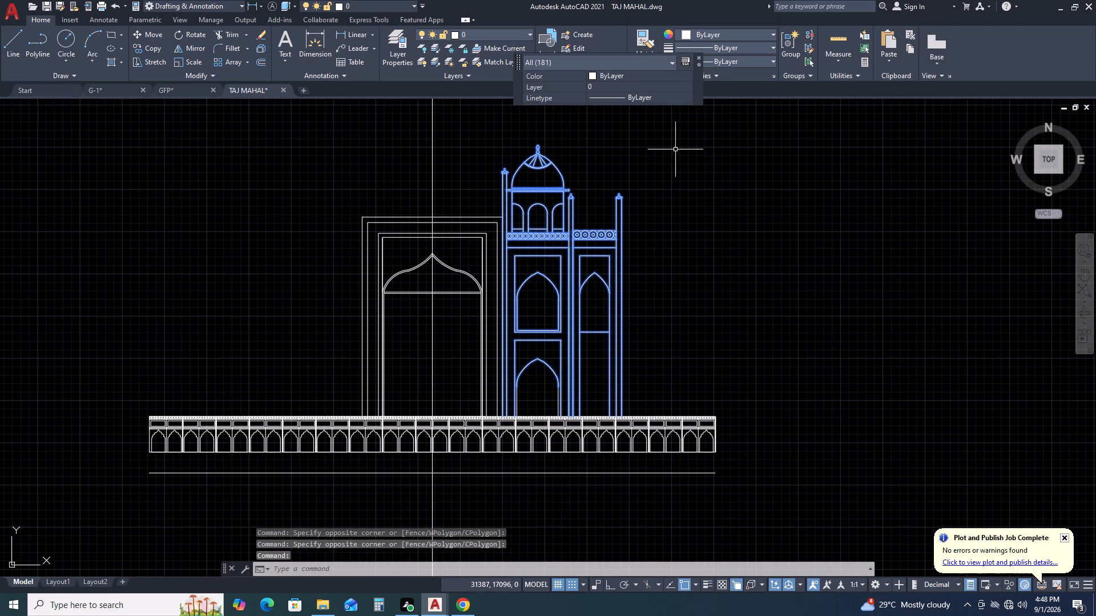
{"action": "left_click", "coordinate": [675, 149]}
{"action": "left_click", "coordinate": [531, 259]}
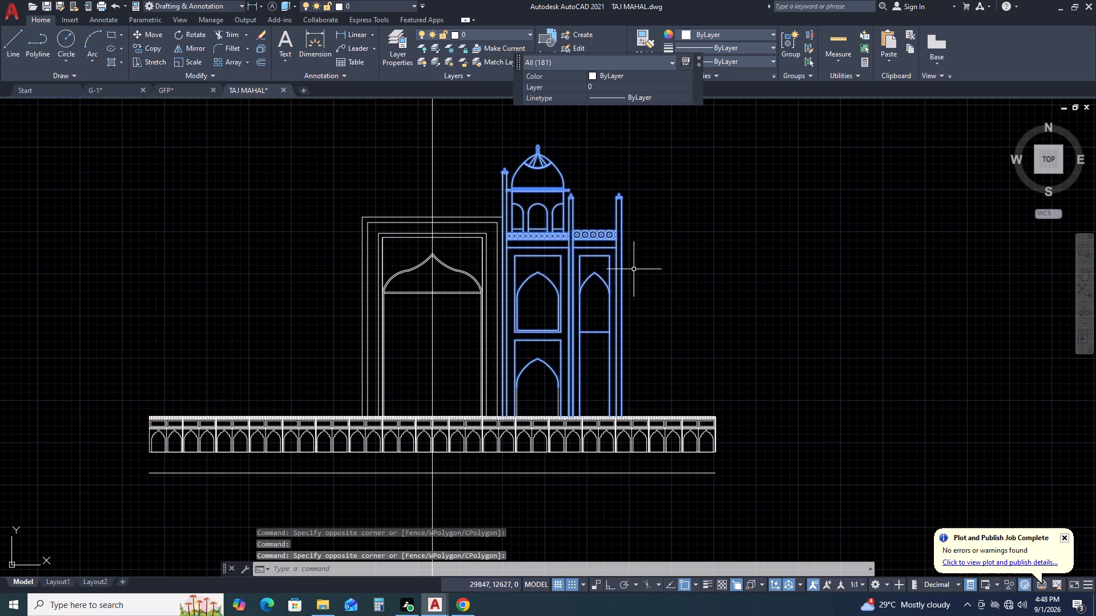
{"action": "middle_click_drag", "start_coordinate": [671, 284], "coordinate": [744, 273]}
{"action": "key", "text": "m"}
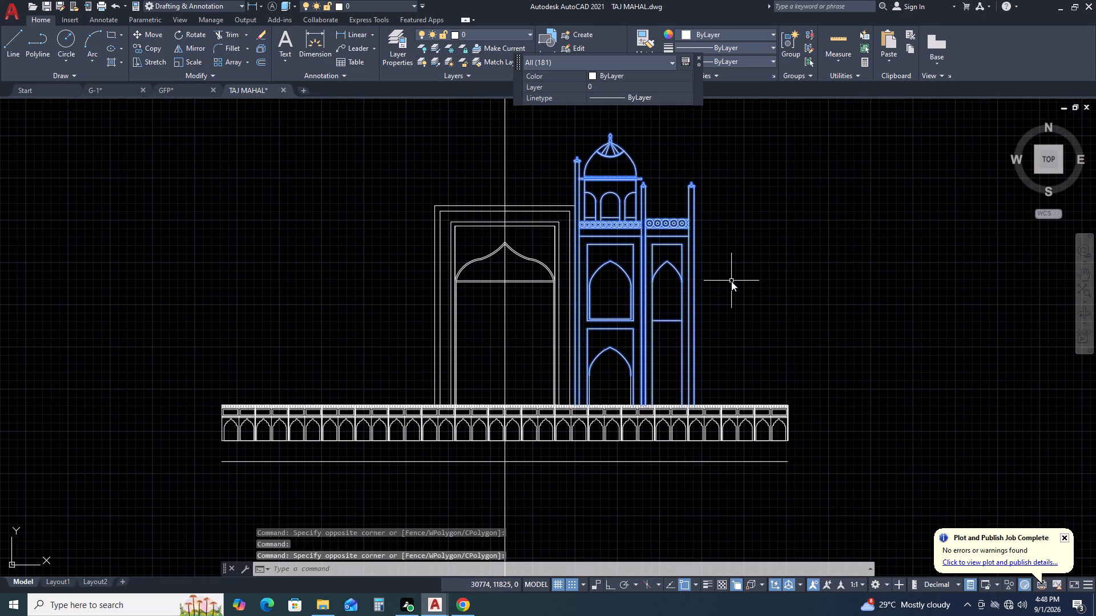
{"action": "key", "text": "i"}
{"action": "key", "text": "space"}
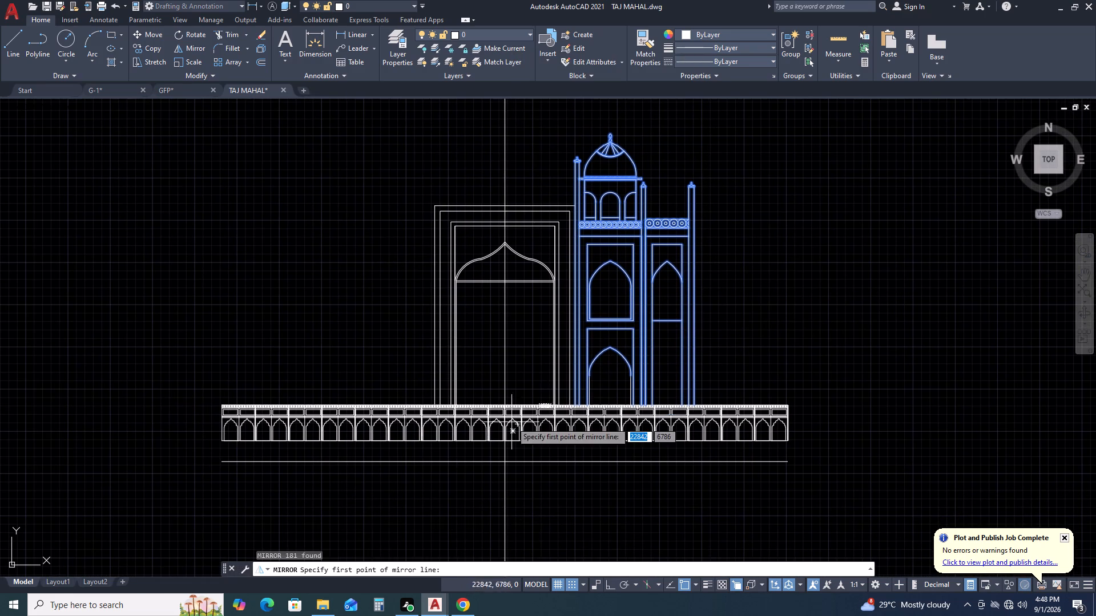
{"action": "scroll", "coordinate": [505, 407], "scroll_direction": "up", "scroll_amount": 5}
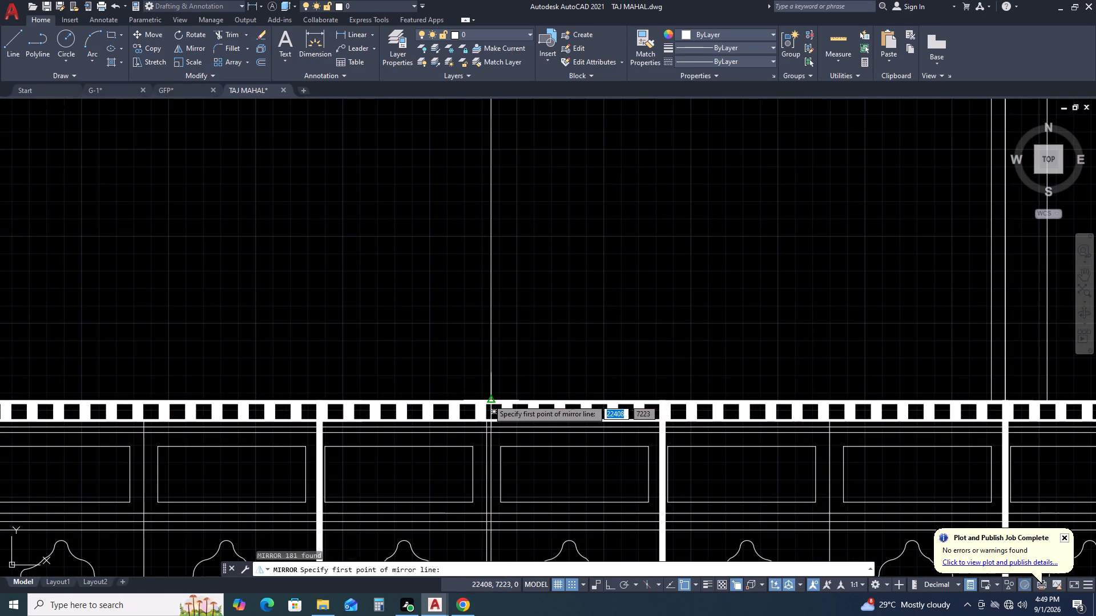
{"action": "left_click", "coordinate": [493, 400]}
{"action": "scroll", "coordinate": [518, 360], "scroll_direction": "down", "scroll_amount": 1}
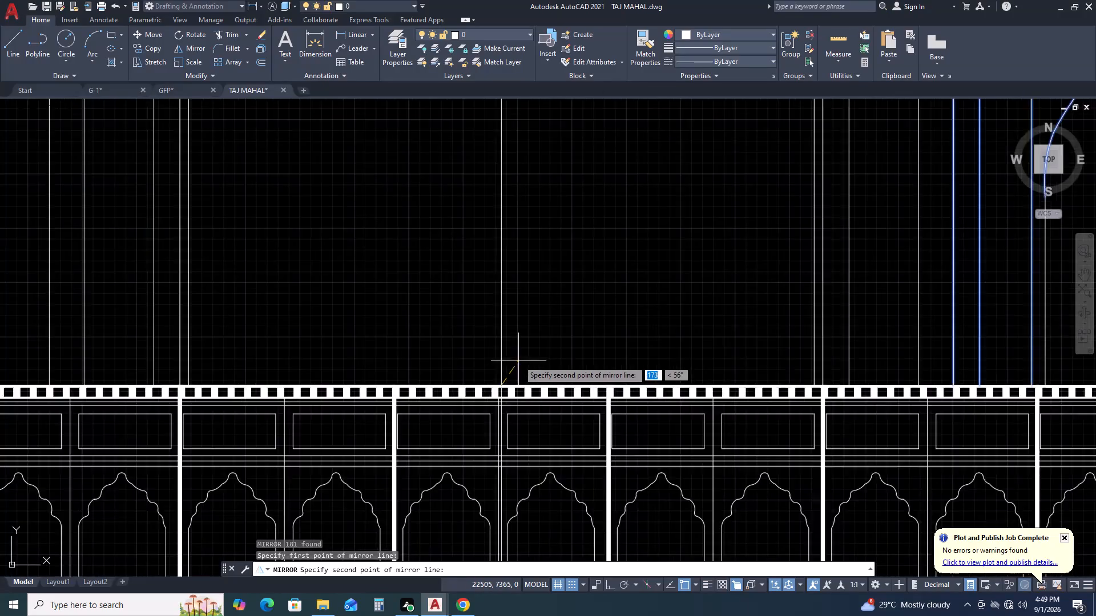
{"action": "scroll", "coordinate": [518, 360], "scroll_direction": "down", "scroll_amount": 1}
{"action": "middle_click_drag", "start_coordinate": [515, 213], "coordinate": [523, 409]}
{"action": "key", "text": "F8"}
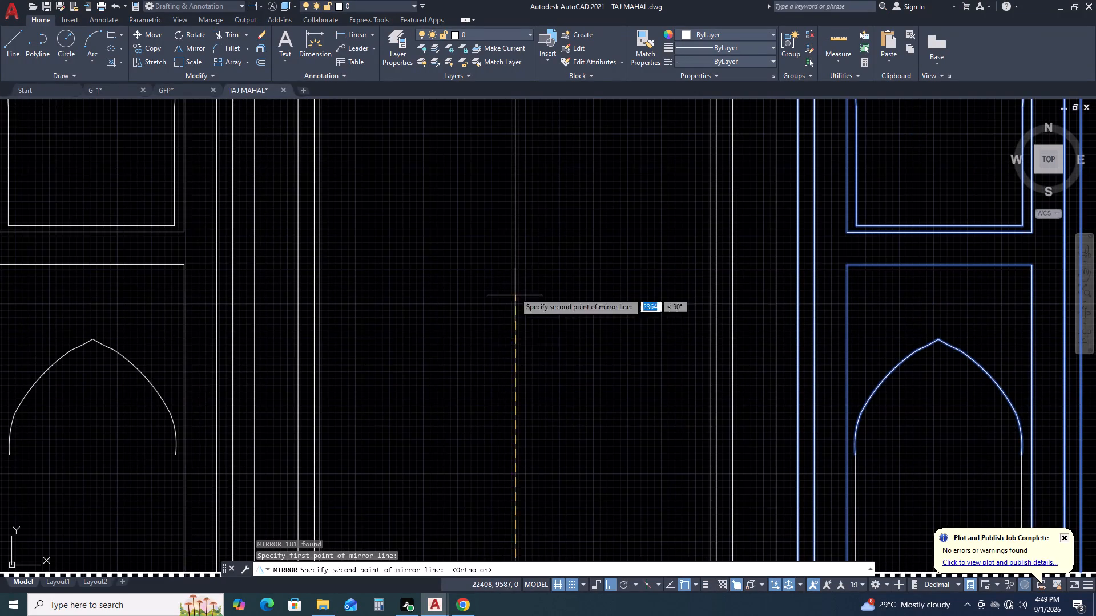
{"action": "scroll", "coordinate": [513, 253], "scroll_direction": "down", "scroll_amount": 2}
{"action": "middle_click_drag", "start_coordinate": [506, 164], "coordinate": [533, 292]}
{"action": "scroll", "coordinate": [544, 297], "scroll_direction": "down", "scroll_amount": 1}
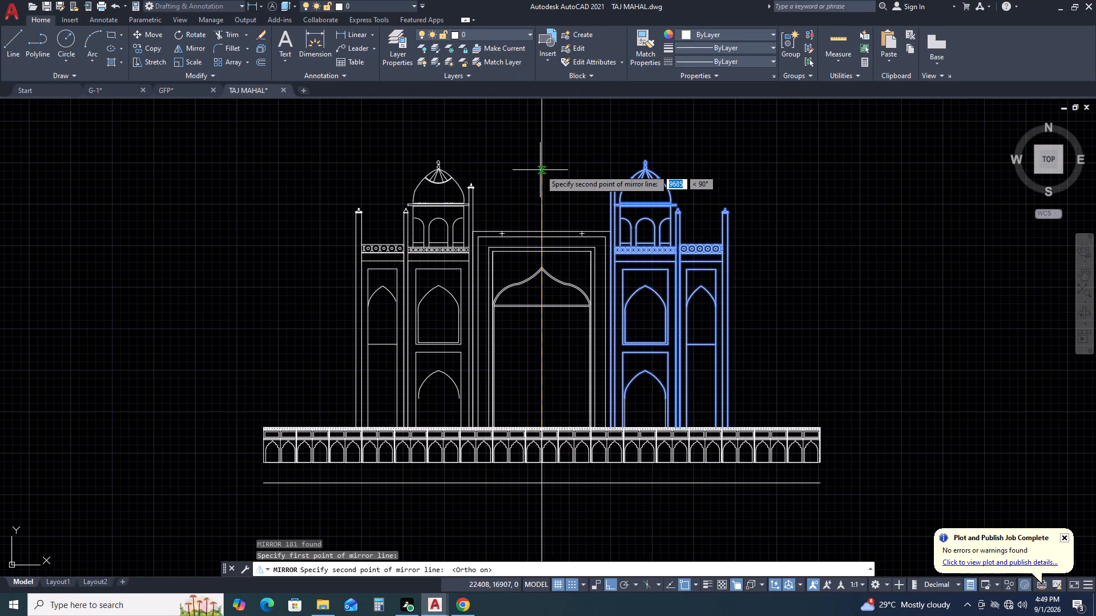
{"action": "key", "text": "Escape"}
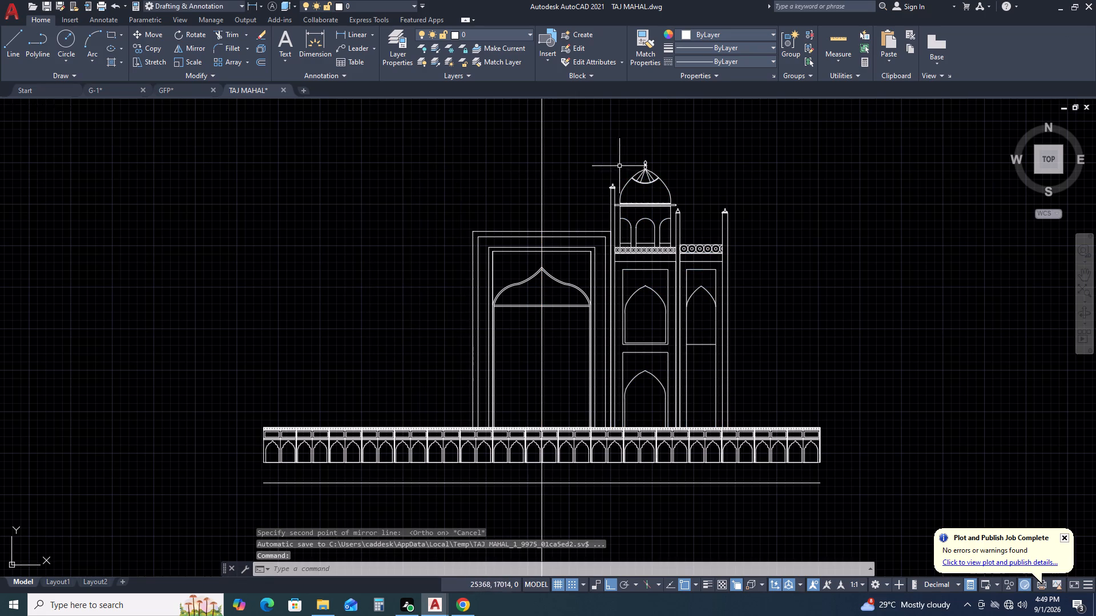
Mirror the complete side wing, including its kiosk, dome and capped piers, about the portal's vertical centreline, keeping the source objects.
{"action": "left_click", "coordinate": [609, 150]}
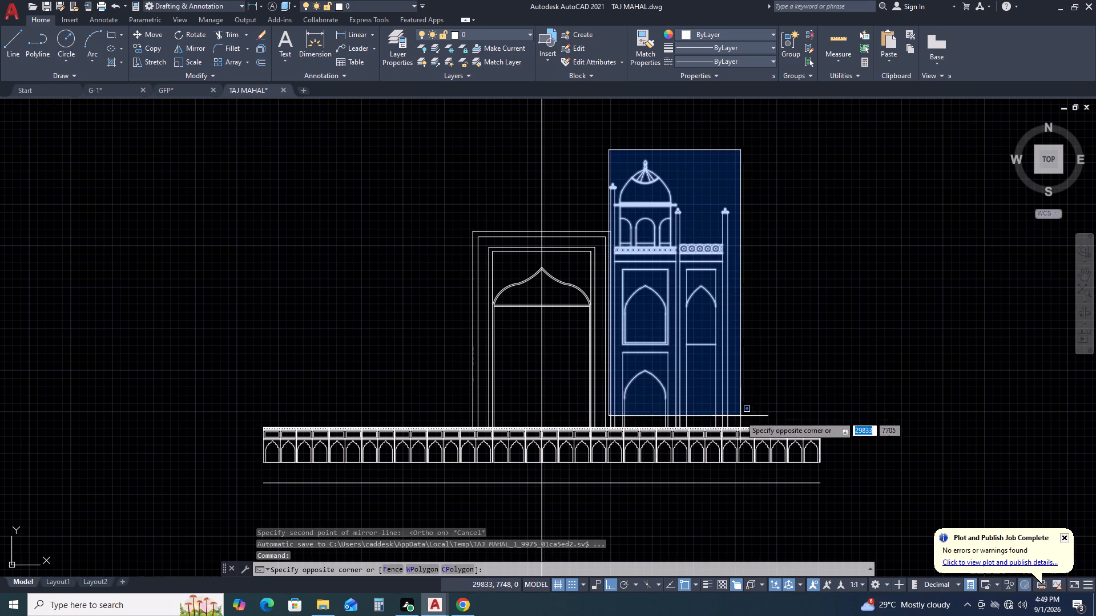
{"action": "scroll", "coordinate": [741, 429], "scroll_direction": "up", "scroll_amount": 3}
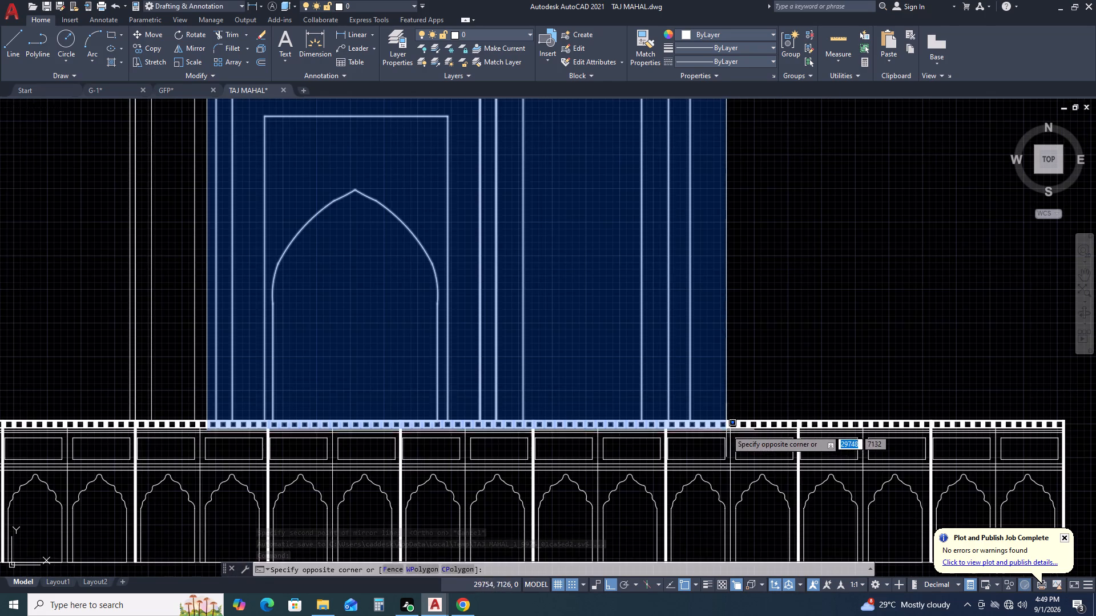
{"action": "scroll", "coordinate": [711, 427], "scroll_direction": "up", "scroll_amount": 1}
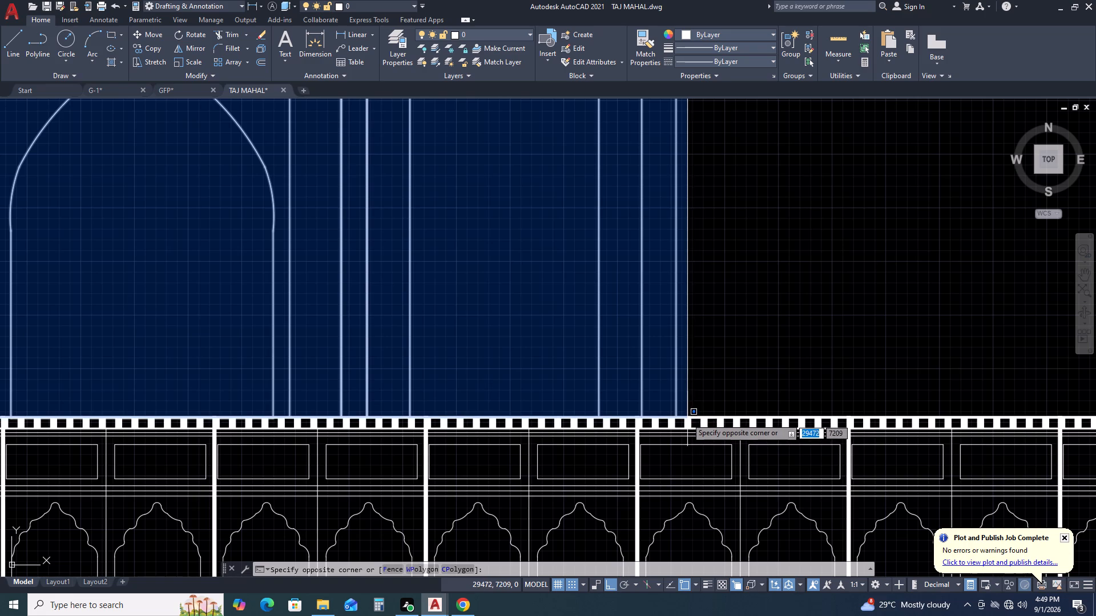
{"action": "left_click", "coordinate": [686, 418]}
{"action": "scroll", "coordinate": [636, 327], "scroll_direction": "down", "scroll_amount": 3}
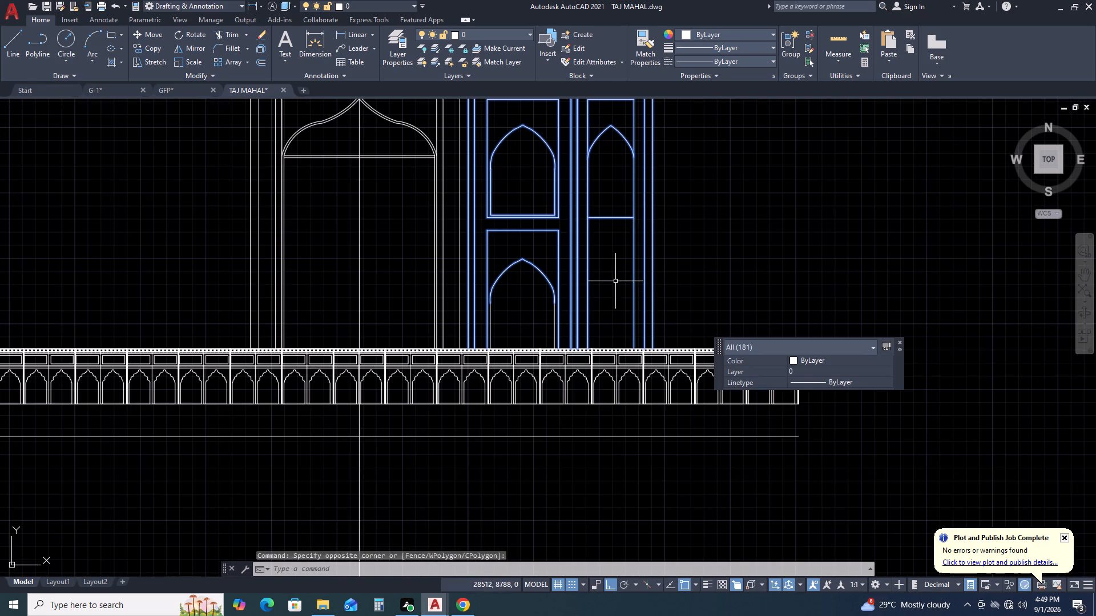
{"action": "left_click", "coordinate": [615, 279]}
{"action": "left_click", "coordinate": [485, 327]}
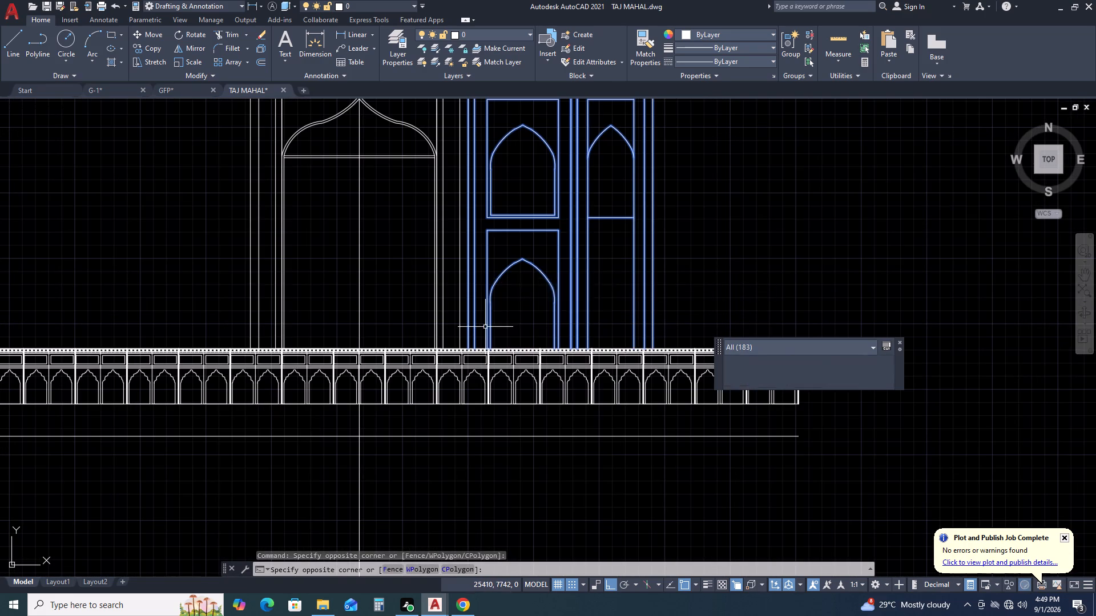
{"action": "scroll", "coordinate": [734, 270], "scroll_direction": "down", "scroll_amount": 2}
{"action": "left_click", "coordinate": [750, 149]}
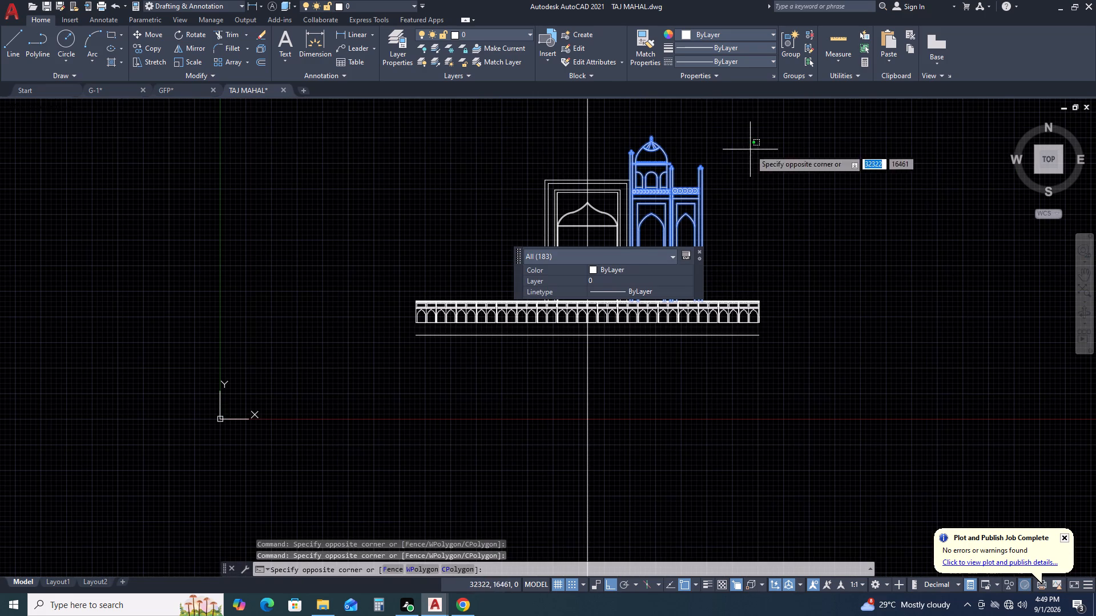
{"action": "left_click", "coordinate": [643, 217]}
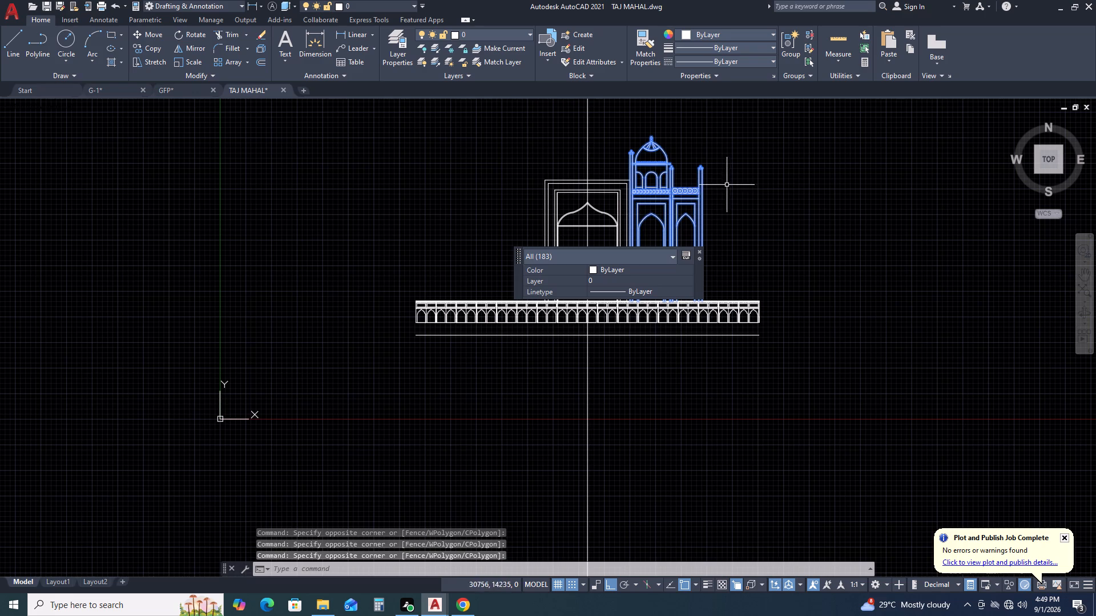
{"action": "middle_click_drag", "start_coordinate": [748, 215], "coordinate": [886, 316]}
{"action": "left_click", "coordinate": [867, 221]}
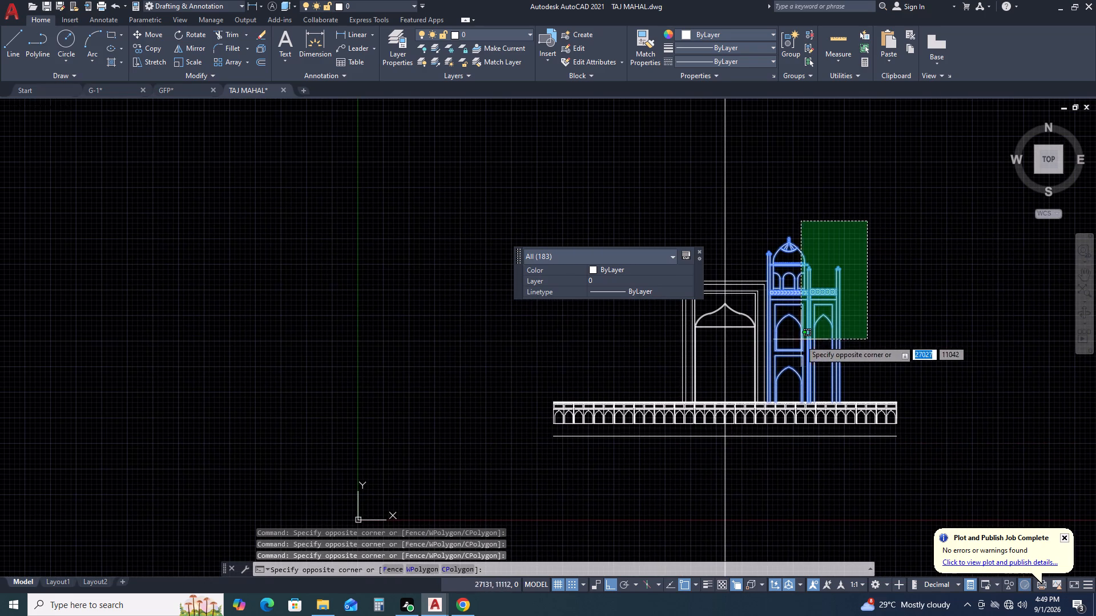
{"action": "left_click", "coordinate": [781, 361]}
{"action": "middle_click_drag", "start_coordinate": [832, 348], "coordinate": [783, 300]}
{"action": "middle_click_drag", "start_coordinate": [779, 293], "coordinate": [618, 209]}
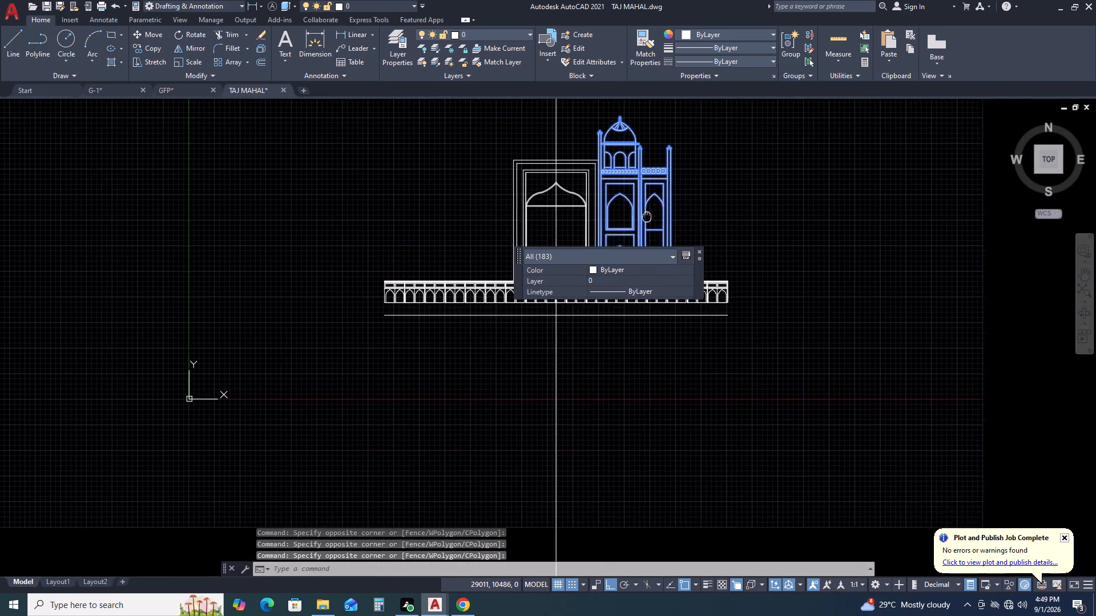
{"action": "middle_click_drag", "start_coordinate": [618, 209], "coordinate": [552, 201]}
{"action": "key", "text": "m"}
{"action": "type", "text": "I"}
{"action": "key", "text": "space"}
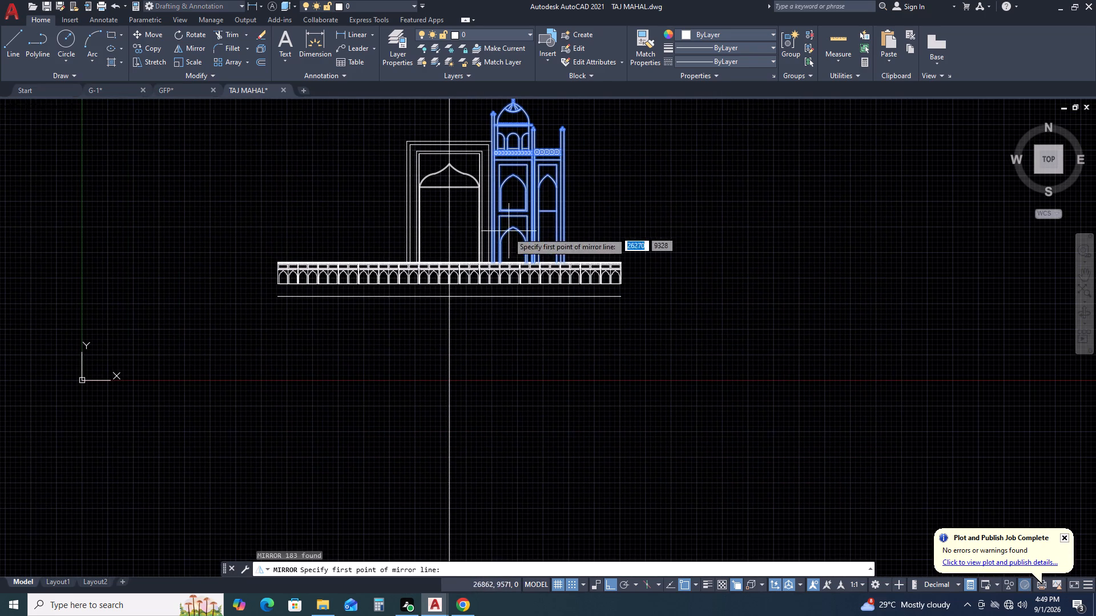
{"action": "scroll", "coordinate": [438, 259], "scroll_direction": "up", "scroll_amount": 6}
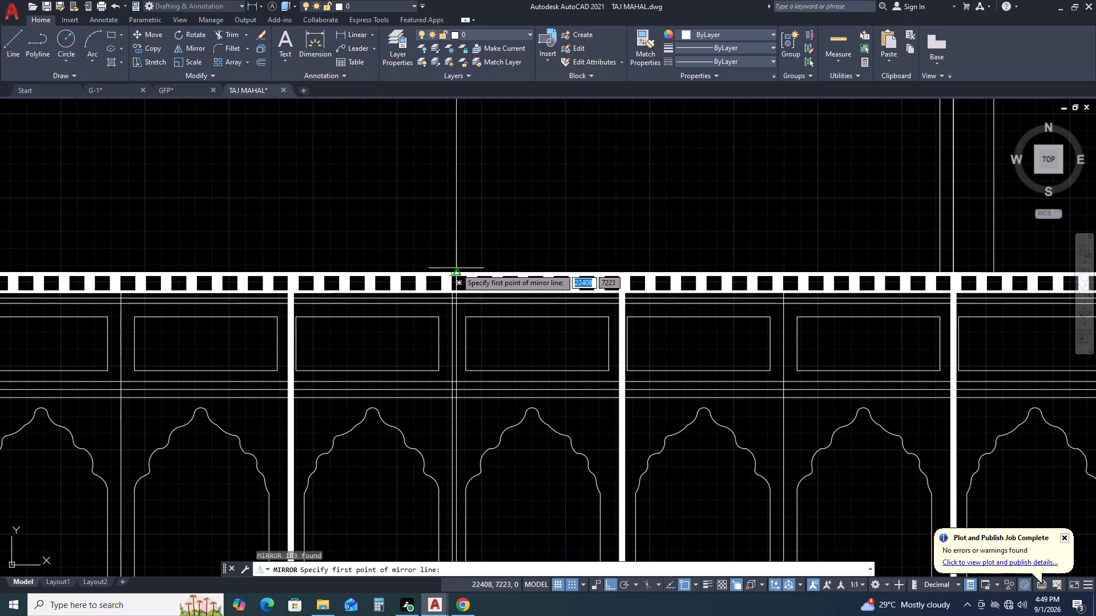
{"action": "scroll", "coordinate": [453, 270], "scroll_direction": "up", "scroll_amount": 3}
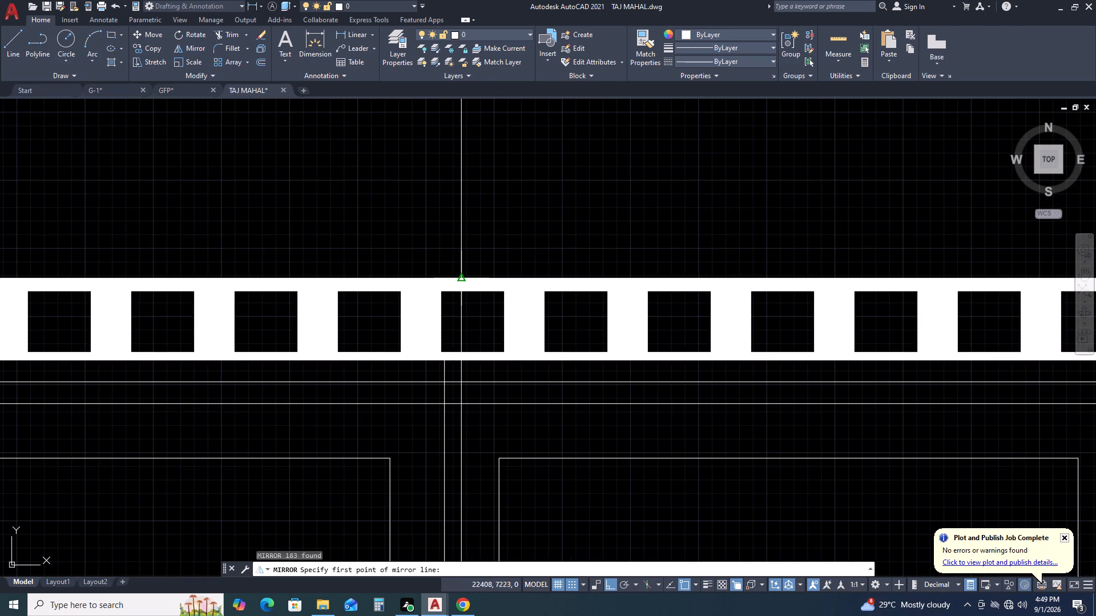
{"action": "left_click", "coordinate": [459, 277]}
{"action": "scroll", "coordinate": [529, 253], "scroll_direction": "down", "scroll_amount": 5}
{"action": "scroll", "coordinate": [546, 173], "scroll_direction": "down", "scroll_amount": 3}
{"action": "middle_click_drag", "start_coordinate": [549, 158], "coordinate": [561, 339]}
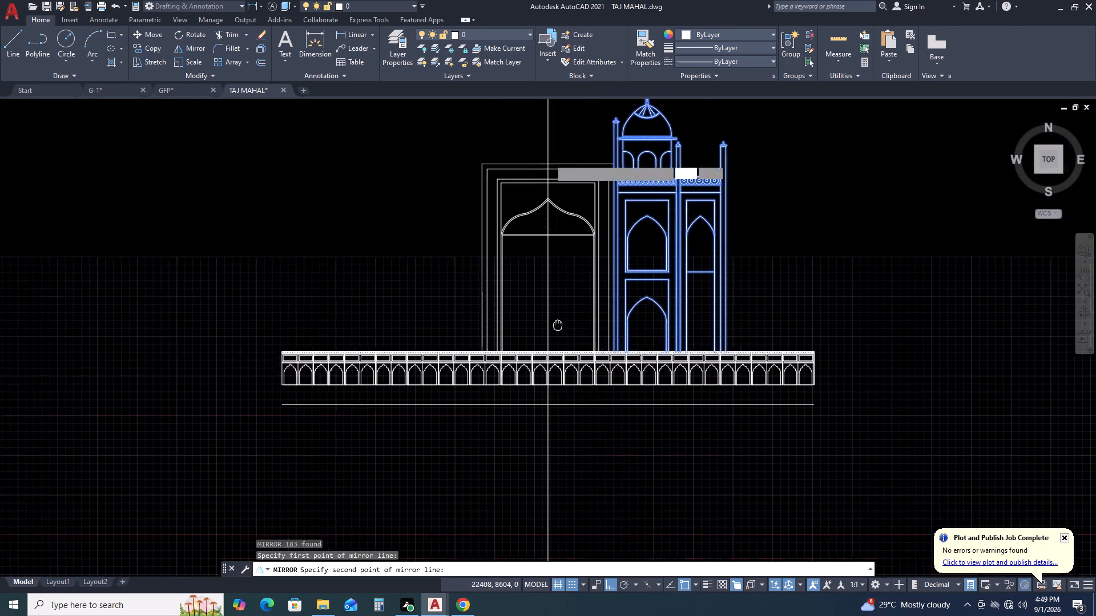
{"action": "middle_click_drag", "start_coordinate": [547, 133], "coordinate": [550, 212]}
{"action": "middle_click", "coordinate": [549, 213]}
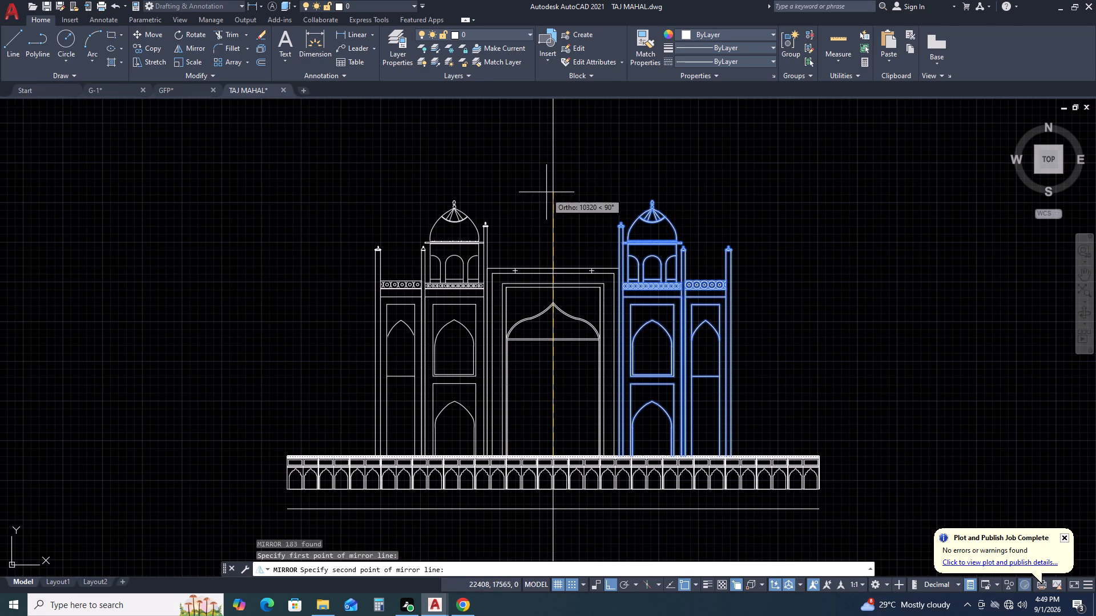
{"action": "left_click", "coordinate": [553, 157]}
{"action": "left_click_drag", "start_coordinate": [574, 198], "coordinate": [553, 157]}
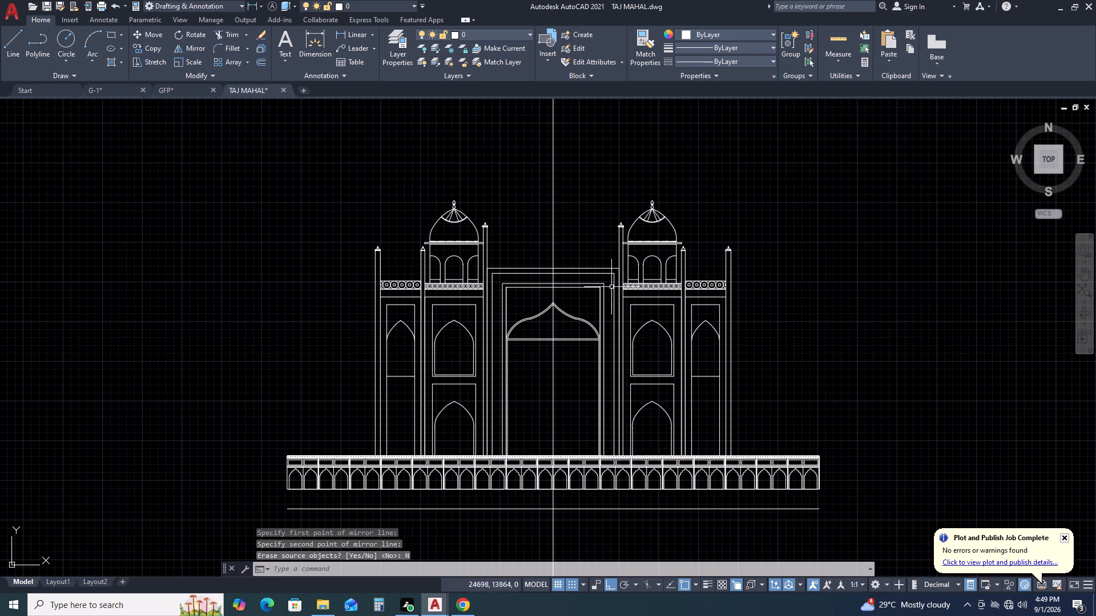
Examine the whole front elevation with side wings on both sides of the central portal.
{"action": "middle_click_drag", "start_coordinate": [755, 281], "coordinate": [746, 266]}
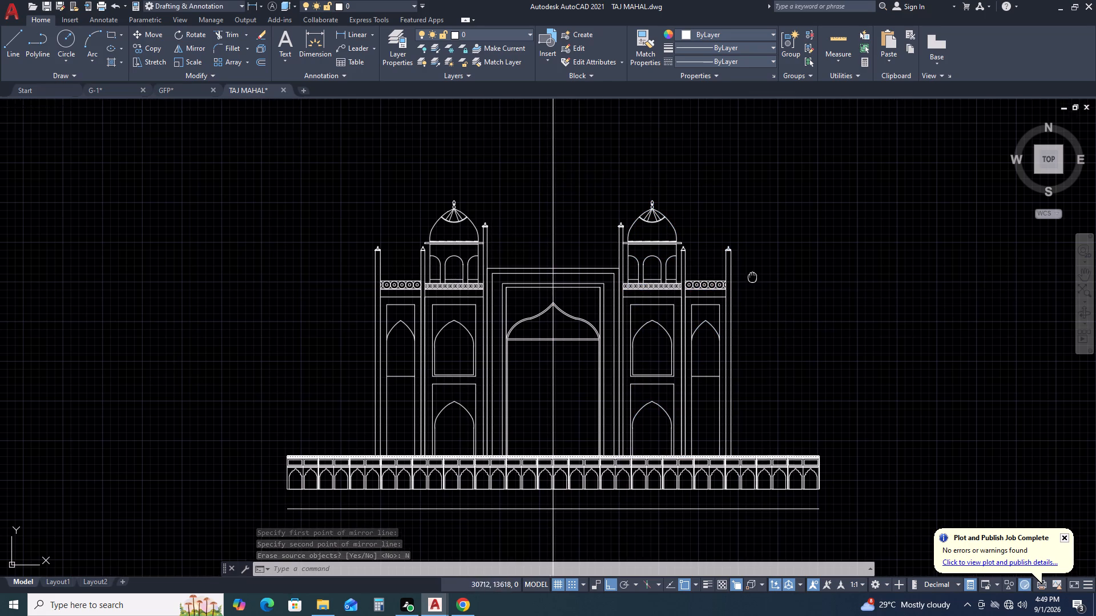
{"action": "middle_click_drag", "start_coordinate": [726, 235], "coordinate": [721, 226]}
{"action": "middle_click", "coordinate": [537, 231]}
{"action": "middle_click_drag", "start_coordinate": [545, 233], "coordinate": [636, 269]}
{"action": "middle_click_drag", "start_coordinate": [641, 267], "coordinate": [653, 262]}
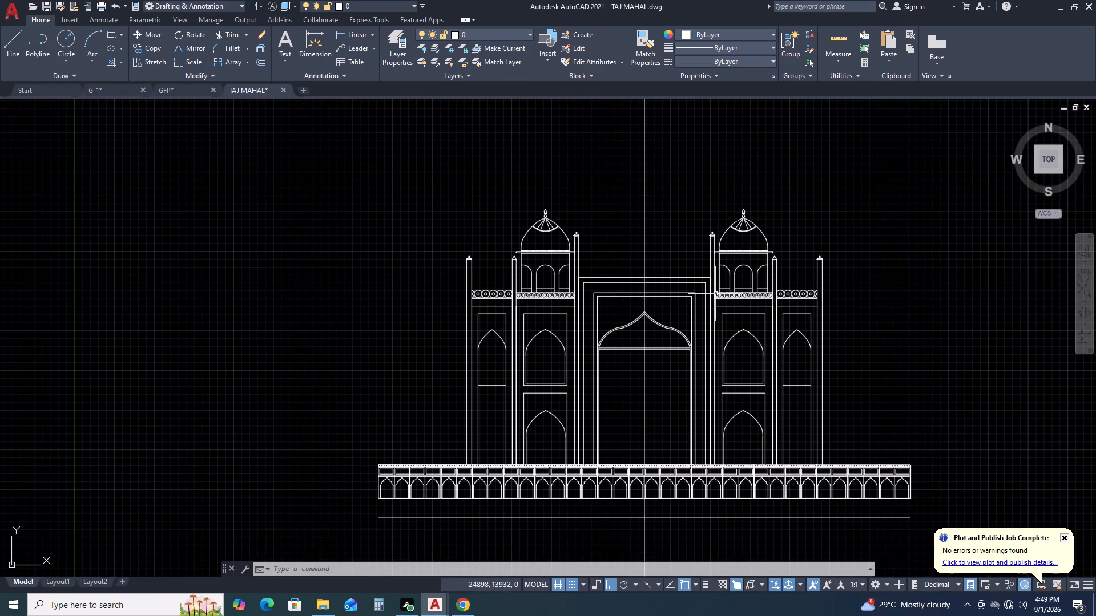
{"action": "middle_click_drag", "start_coordinate": [881, 302], "coordinate": [859, 300]}
{"action": "middle_click_drag", "start_coordinate": [823, 285], "coordinate": [739, 234]}
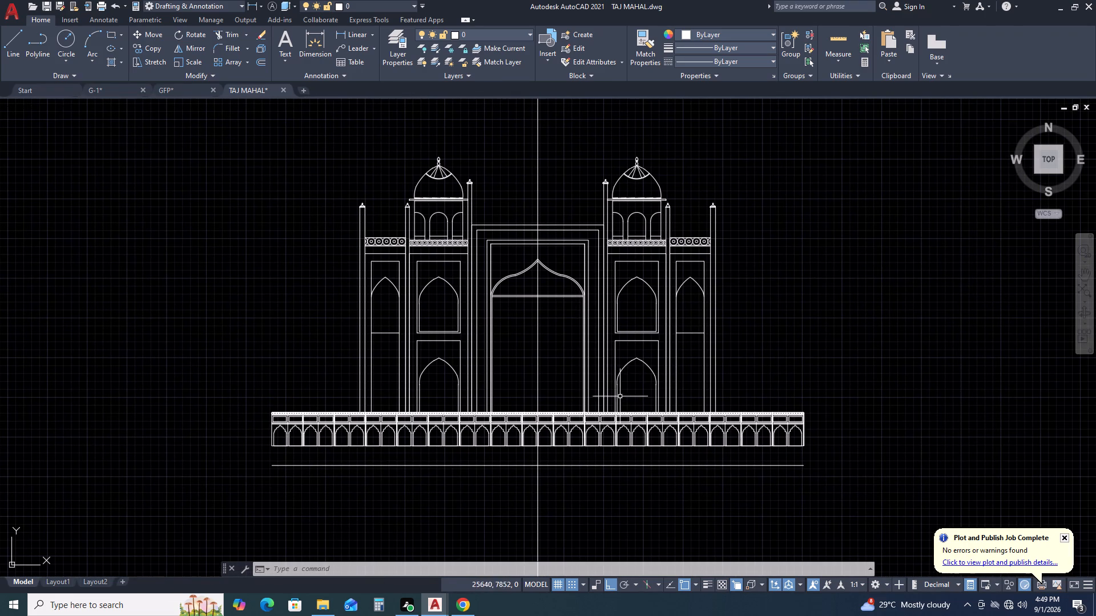
{"action": "middle_click_drag", "start_coordinate": [490, 236], "coordinate": [630, 225]}
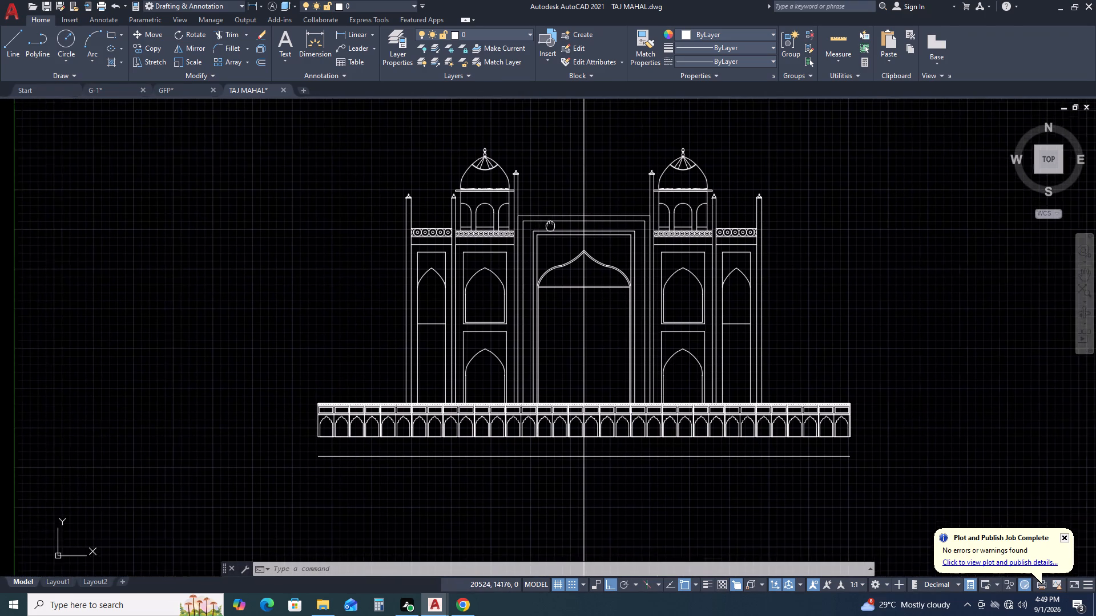
{"action": "middle_click_drag", "start_coordinate": [630, 225], "coordinate": [650, 225]}
{"action": "middle_click", "coordinate": [652, 224]}
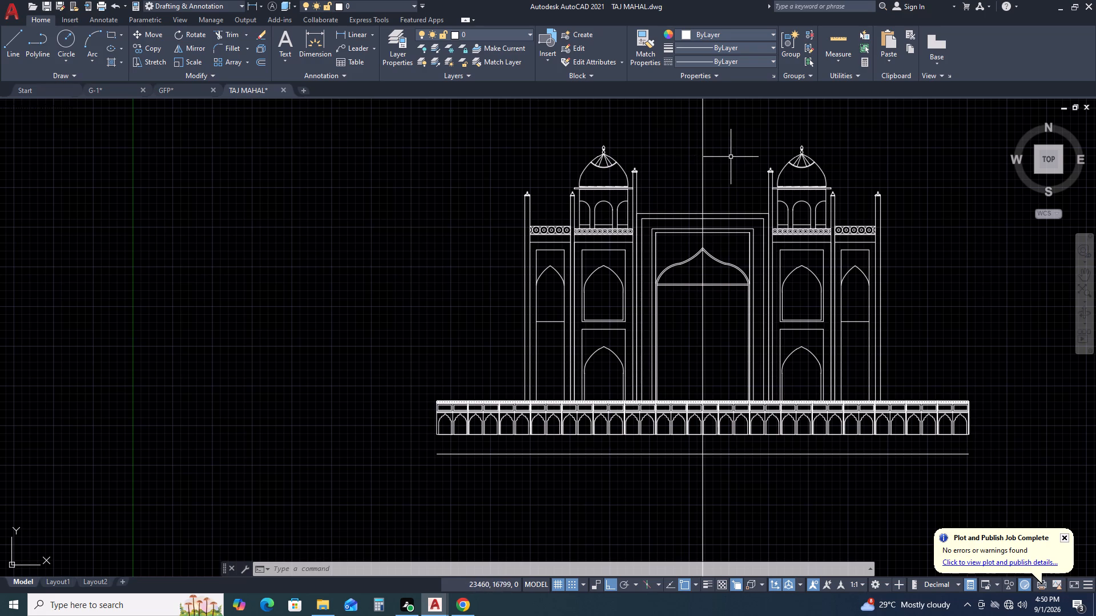
{"action": "middle_click_drag", "start_coordinate": [713, 193], "coordinate": [675, 245]}
{"action": "middle_click_drag", "start_coordinate": [683, 197], "coordinate": [678, 213]}
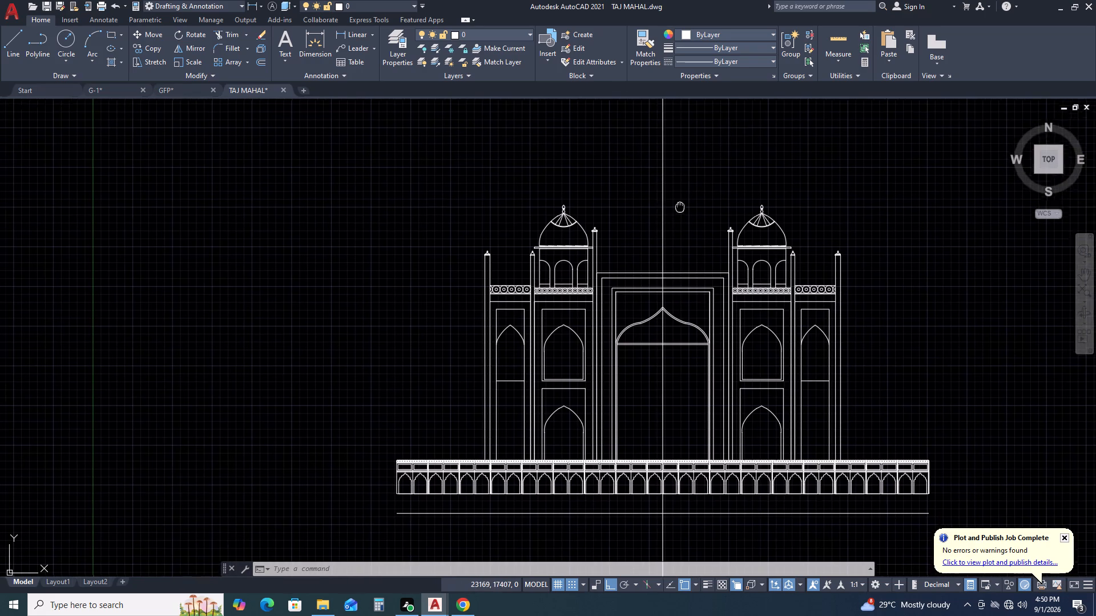
{"action": "middle_click_drag", "start_coordinate": [678, 213], "coordinate": [664, 240]}
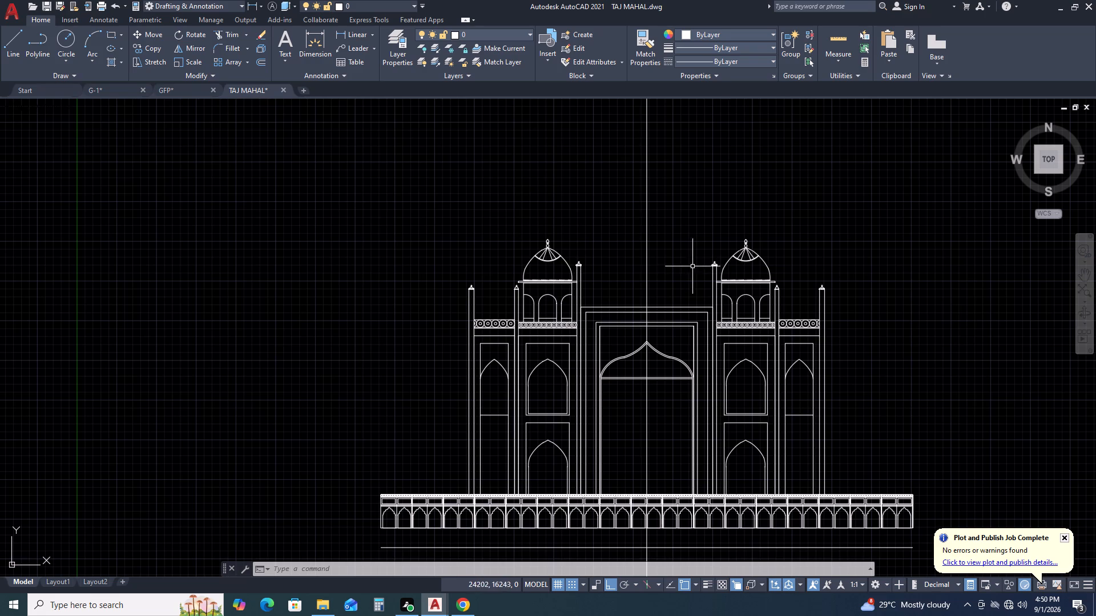
Draw a horizontal line about 5193 mm long above the portal frame, joining the inner faces of the two tall piers.
{"action": "key", "text": "l"}
{"action": "key", "text": "space"}
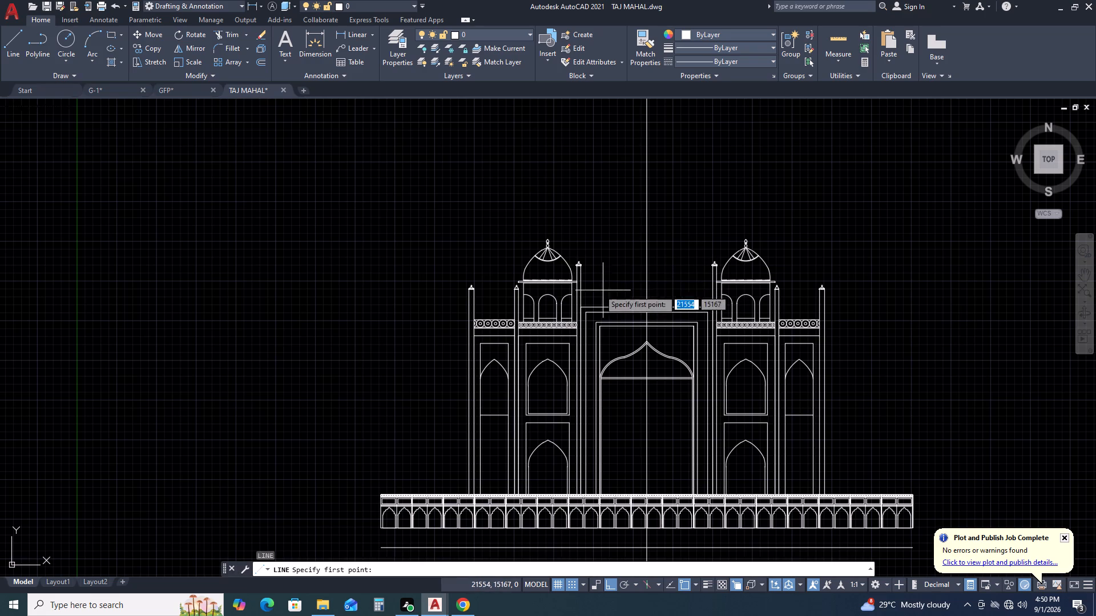
{"action": "scroll", "coordinate": [579, 272], "scroll_direction": "up", "scroll_amount": 3}
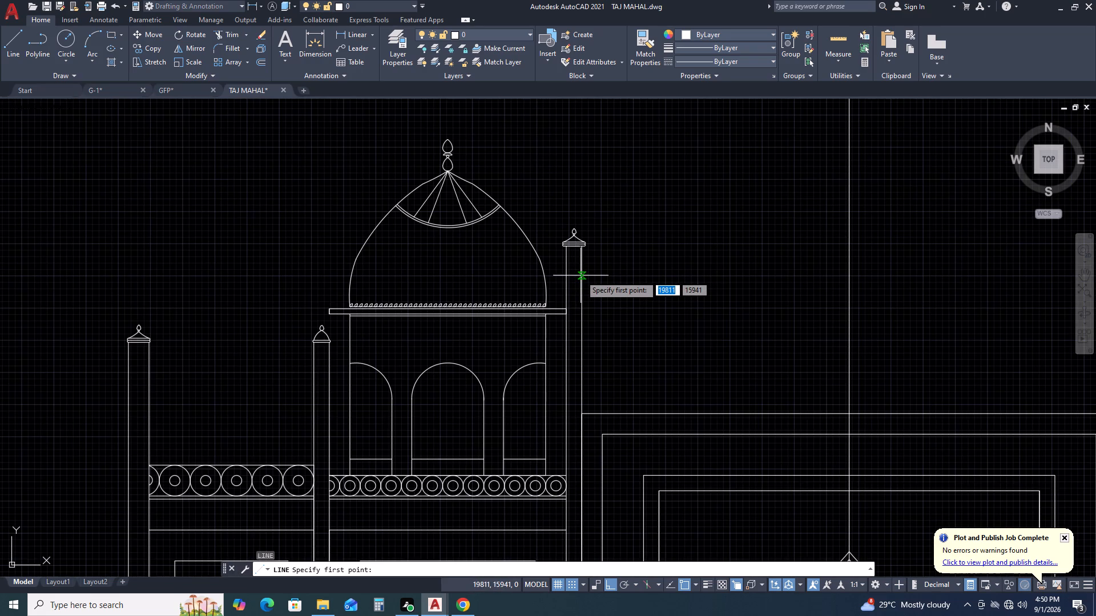
{"action": "left_click", "coordinate": [581, 275]}
{"action": "scroll", "coordinate": [650, 265], "scroll_direction": "down", "scroll_amount": 2}
{"action": "scroll", "coordinate": [847, 274], "scroll_direction": "up", "scroll_amount": 2}
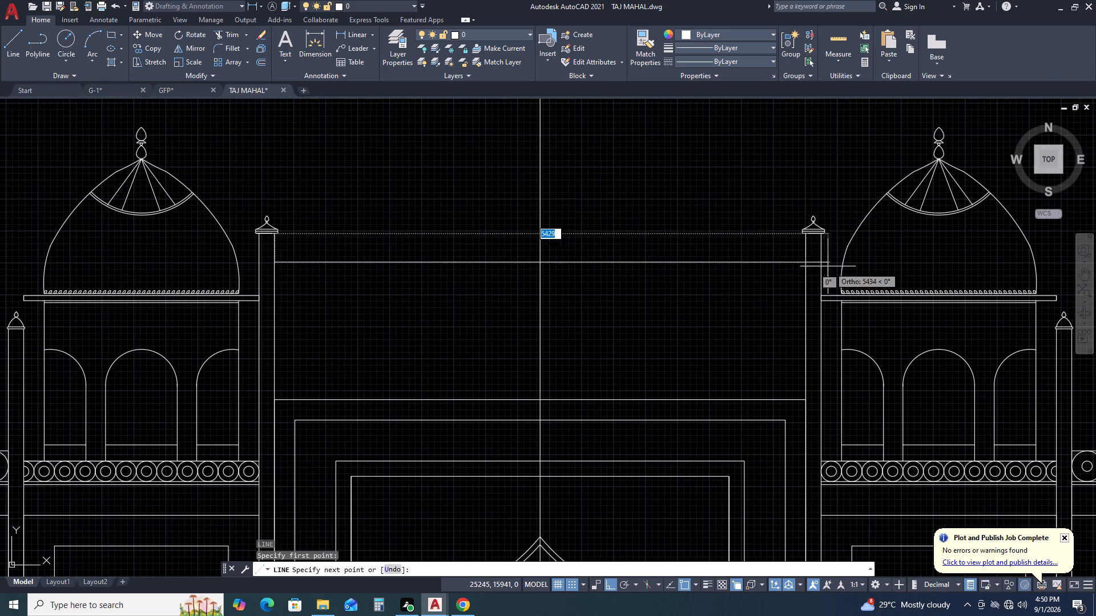
{"action": "left_click", "coordinate": [807, 260]}
{"action": "key", "text": "Escape"}
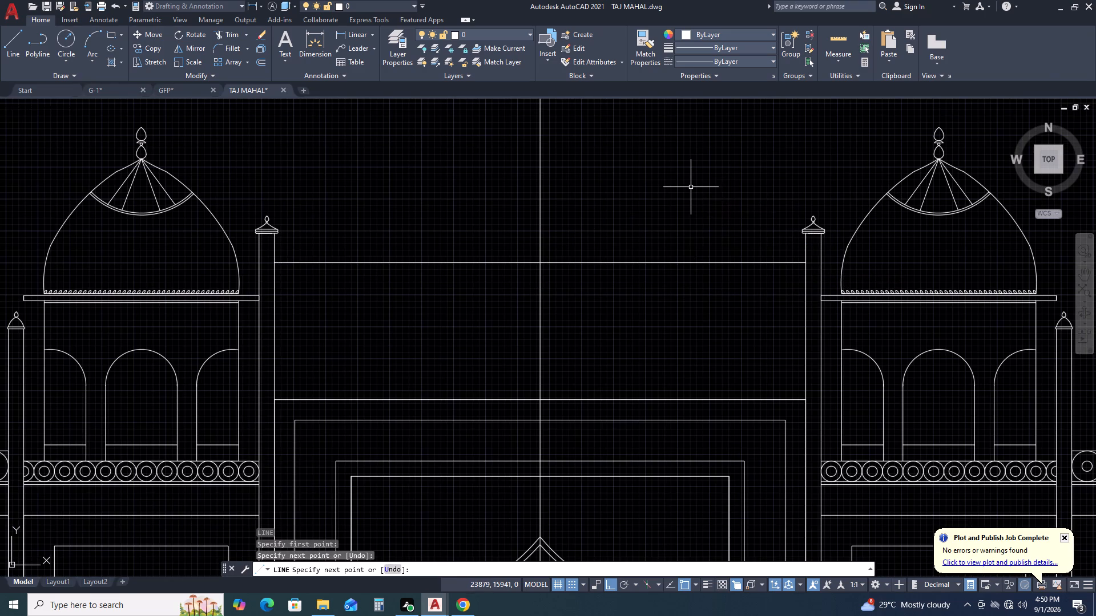
Offset the horizontal line between the tall piers upward by 75 mm.
{"action": "left_click", "coordinate": [759, 228]}
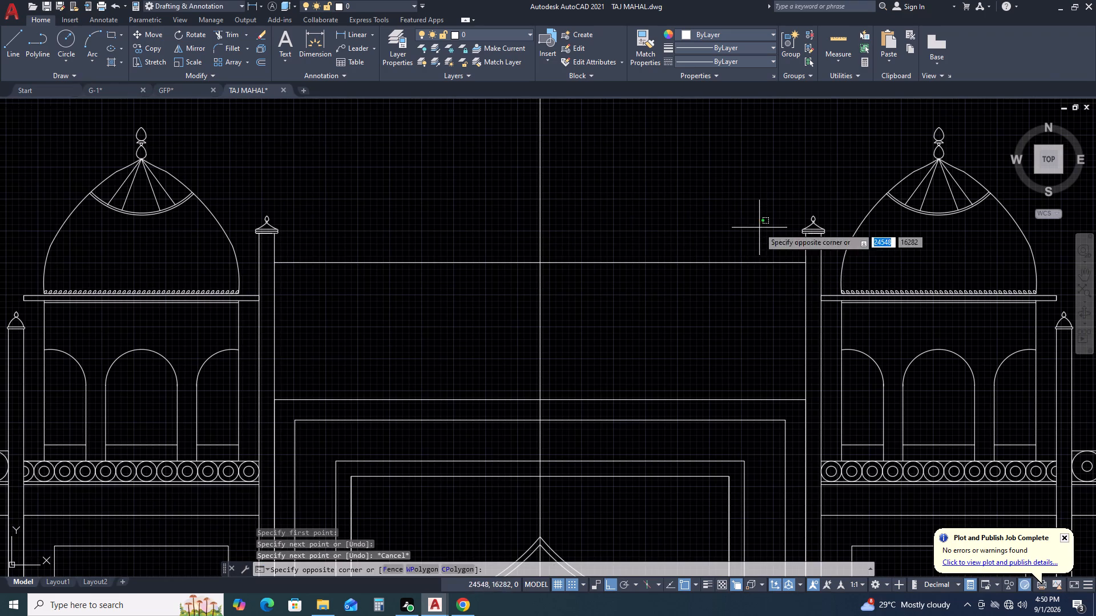
{"action": "left_click", "coordinate": [703, 284]}
{"action": "middle_click_drag", "start_coordinate": [688, 321], "coordinate": [688, 333]}
{"action": "middle_click_drag", "start_coordinate": [689, 360], "coordinate": [691, 367]}
{"action": "middle_click", "coordinate": [696, 387]}
{"action": "key", "text": "o"}
{"action": "key", "text": "space"}
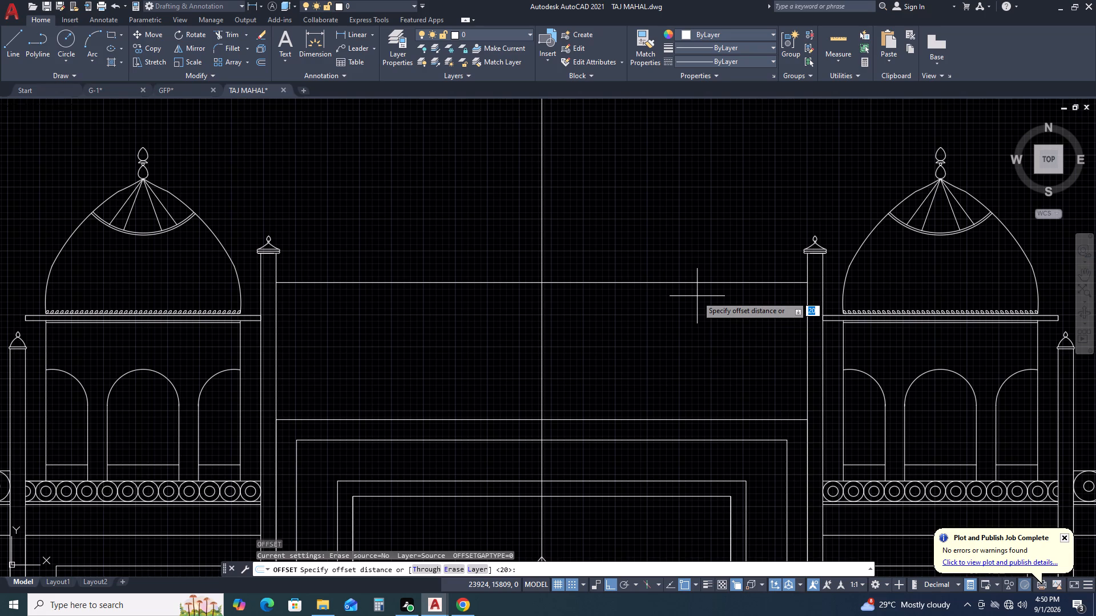
{"action": "type", "text": "580"}
{"action": "key", "text": "BackSpace"}
{"action": "key", "text": "BackSpace"}
{"action": "key", "text": "BackSpace"}
{"action": "type", "text": "75"}
{"action": "key", "text": "Return"}
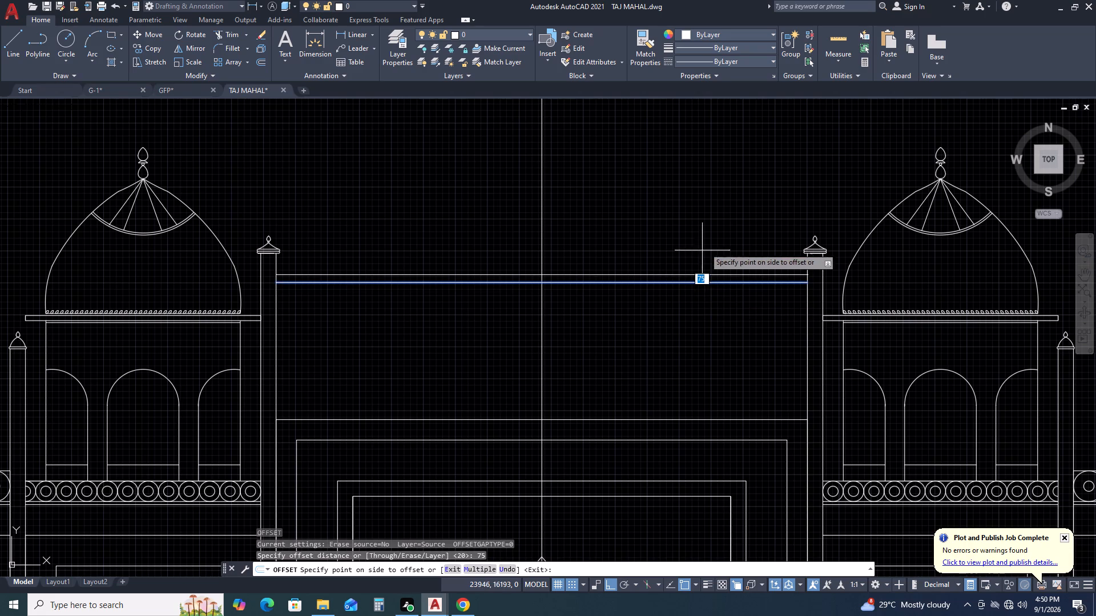
{"action": "left_click", "coordinate": [706, 238]}
{"action": "key", "text": "Escape"}
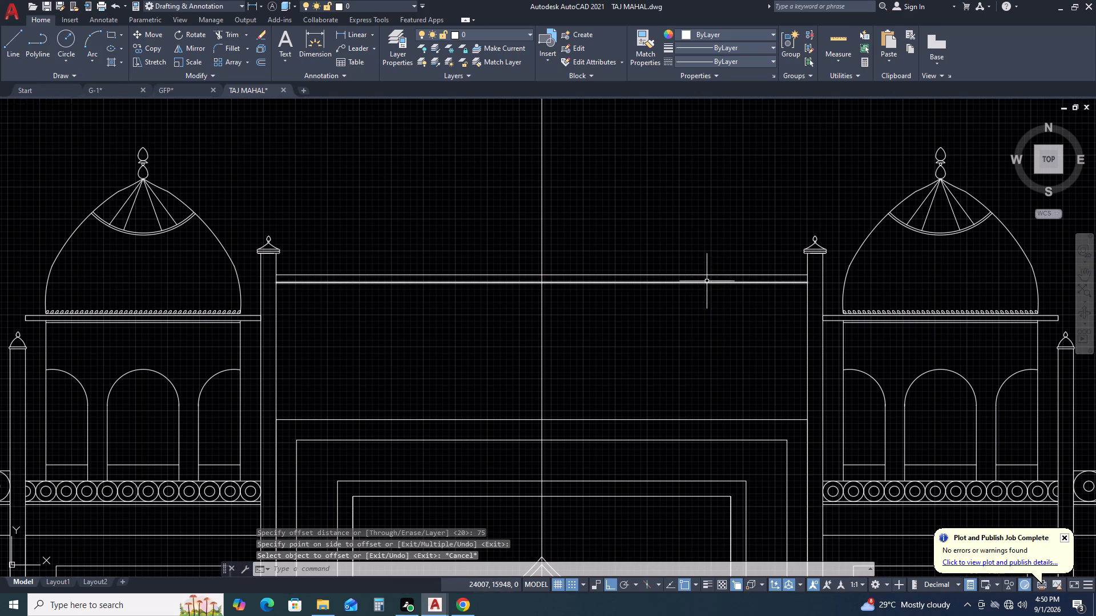
Move both horizontal lines up by 75 mm, from the lower line's pier-side endpoint to the upper line's endpoint.
{"action": "left_click_drag", "start_coordinate": [755, 332], "coordinate": [742, 298]}
{"action": "left_click", "coordinate": [711, 244]}
{"action": "middle_click_drag", "start_coordinate": [721, 262], "coordinate": [752, 352]}
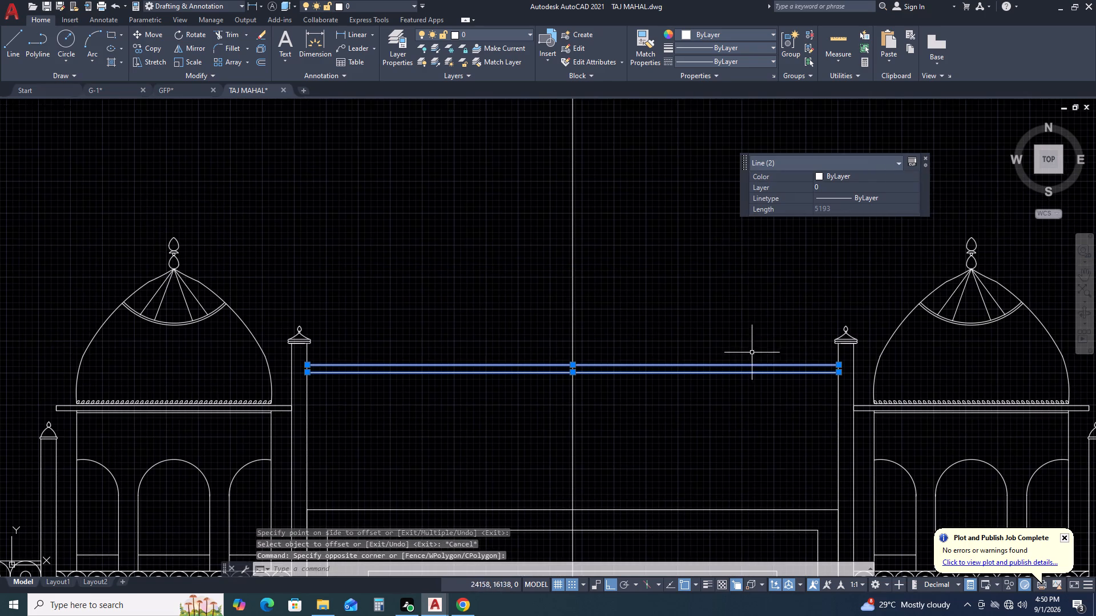
{"action": "key", "text": "m"}
{"action": "key", "text": "space"}
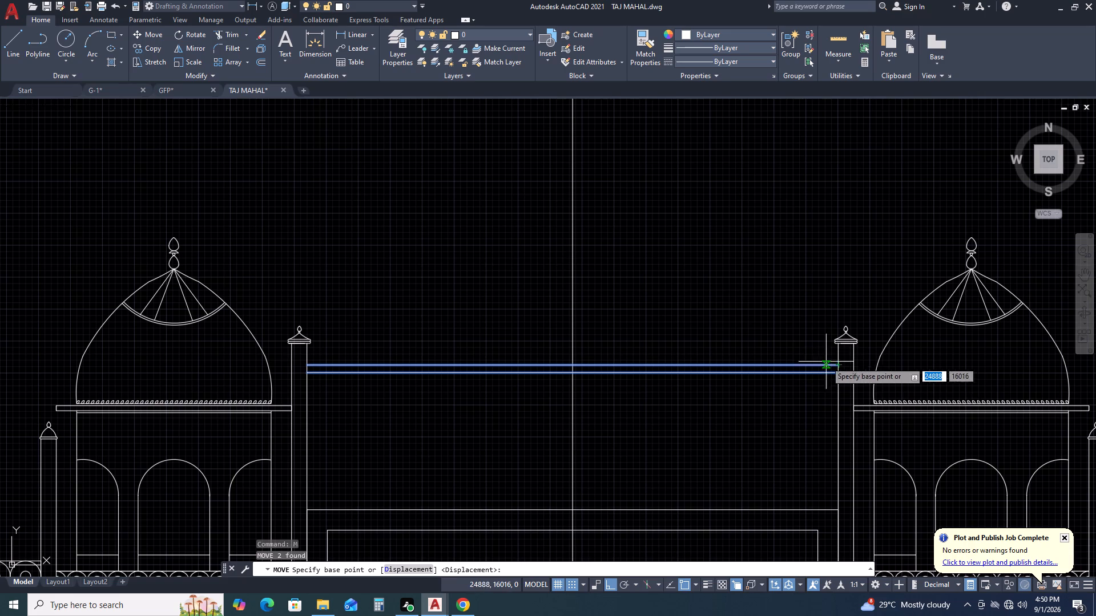
{"action": "scroll", "coordinate": [823, 365], "scroll_direction": "up", "scroll_amount": 2}
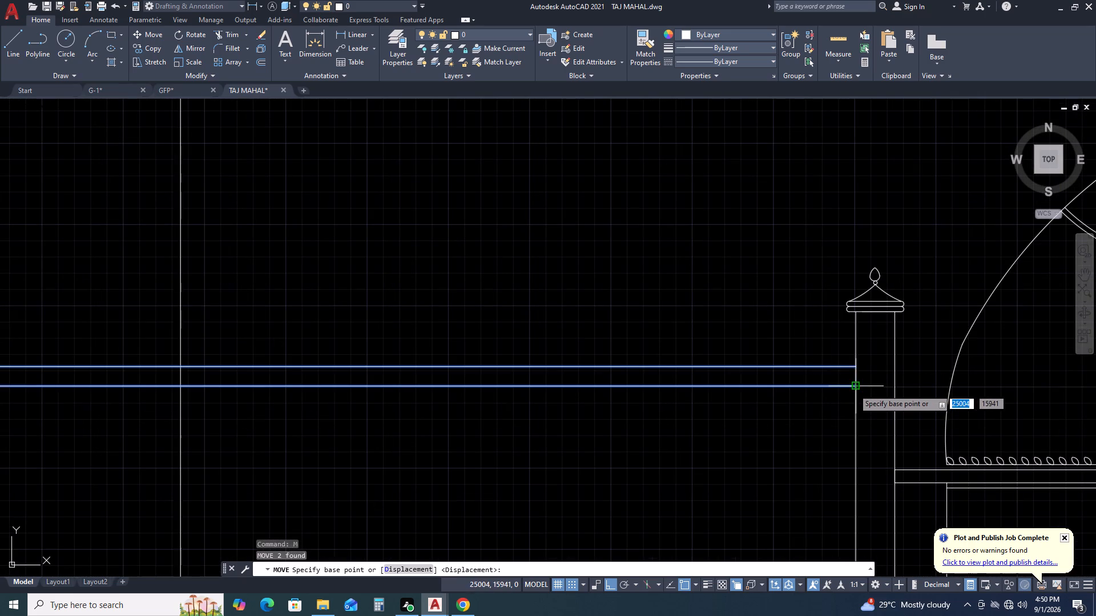
{"action": "left_click", "coordinate": [853, 389]}
{"action": "left_click", "coordinate": [857, 370]}
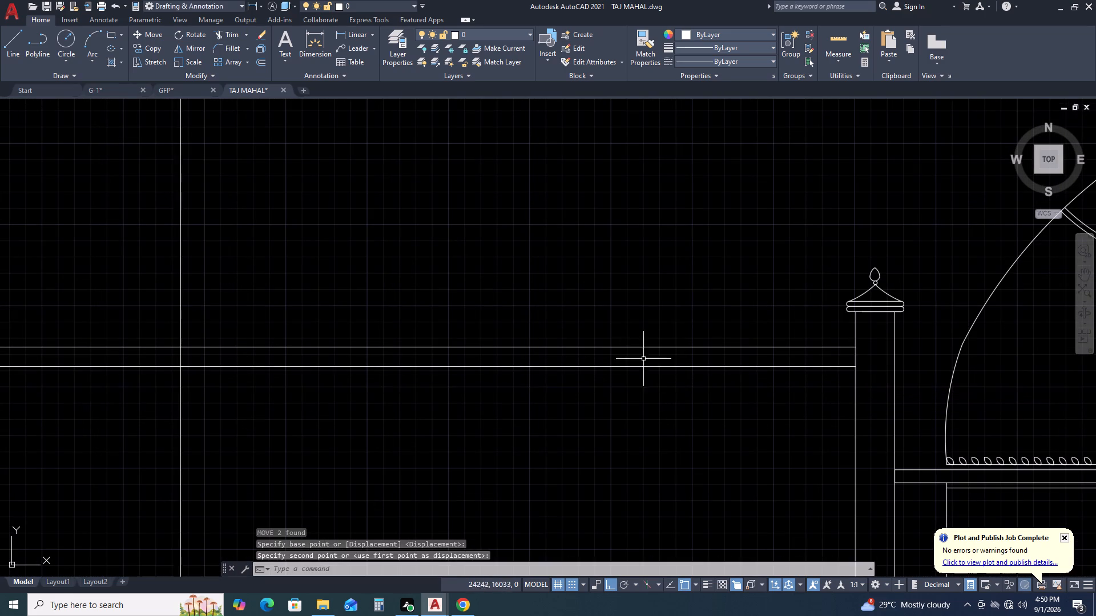
Move the upper of the two horizontal lines between the tall piers slightly upward from its right pier-side endpoint.
{"action": "middle_click_drag", "start_coordinate": [618, 337], "coordinate": [645, 395]}
{"action": "left_click", "coordinate": [756, 404]}
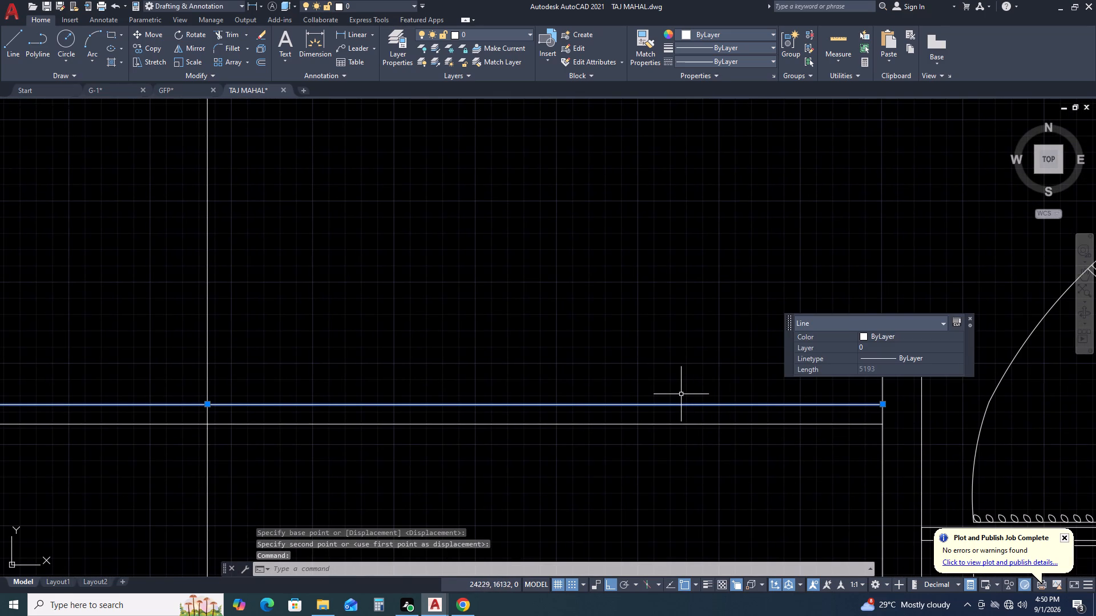
{"action": "key", "text": "m"}
{"action": "key", "text": "space"}
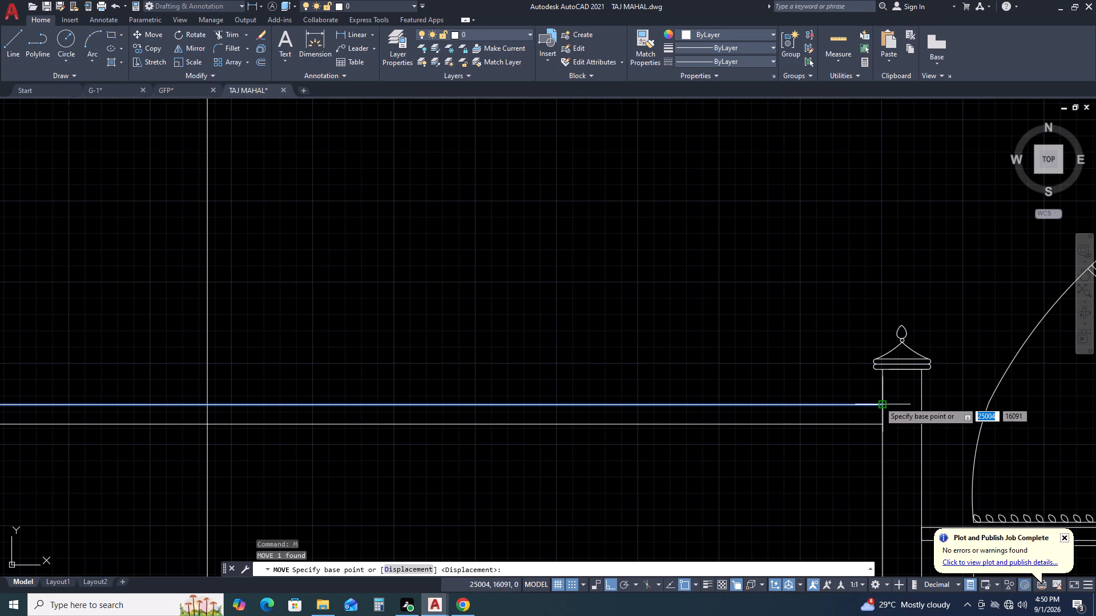
{"action": "left_click", "coordinate": [879, 403]}
{"action": "left_click", "coordinate": [877, 391]}
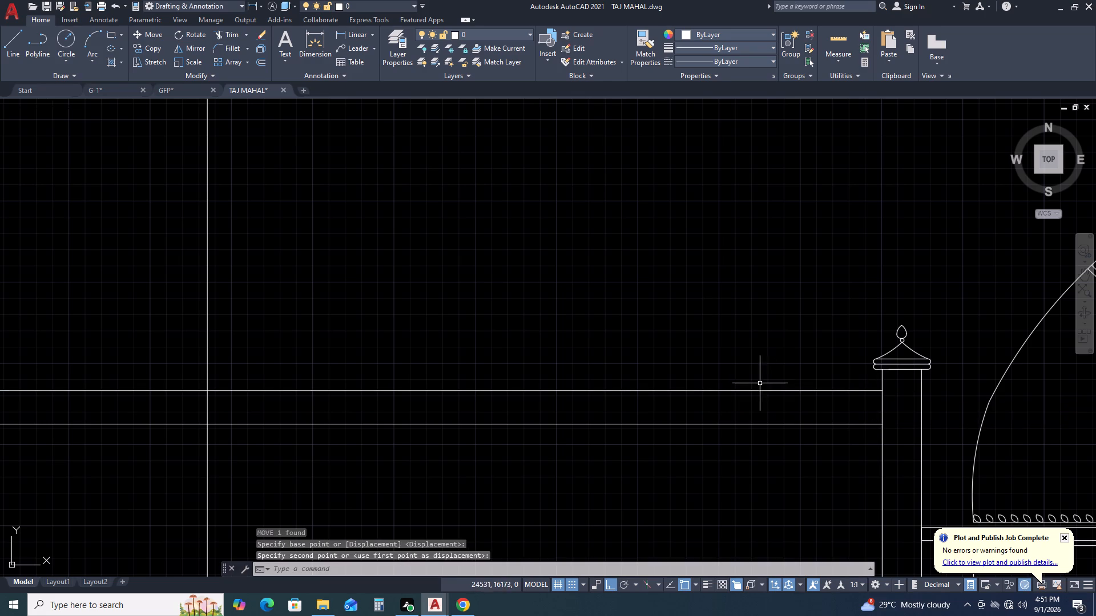
Offset the upper horizontal line between the tall piers upward by 30 mm.
{"action": "scroll", "coordinate": [764, 383], "scroll_direction": "down", "scroll_amount": 2}
{"action": "scroll", "coordinate": [819, 383], "scroll_direction": "down", "scroll_amount": 1}
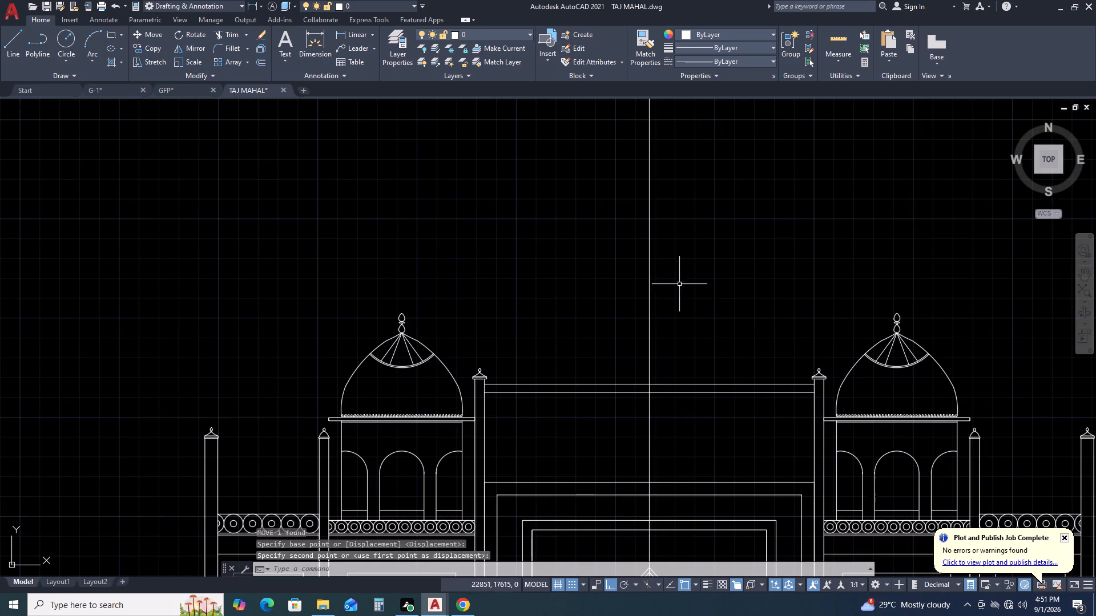
{"action": "middle_click_drag", "start_coordinate": [715, 251], "coordinate": [676, 298]}
{"action": "scroll", "coordinate": [676, 298], "scroll_direction": "down", "scroll_amount": 1}
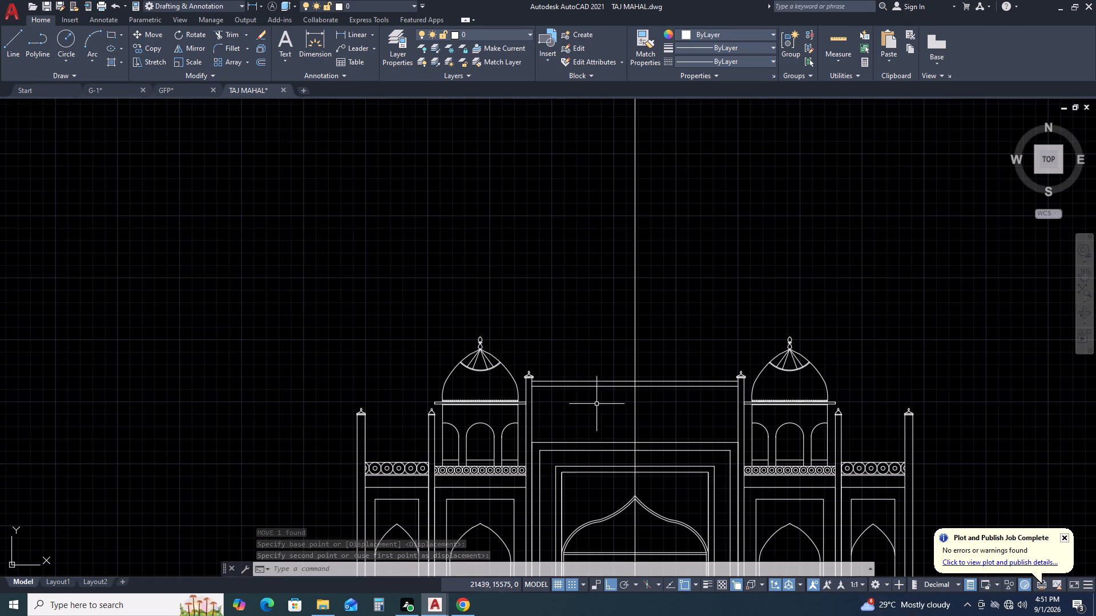
{"action": "left_click", "coordinate": [575, 381]}
{"action": "type", "text": "O"}
{"action": "key", "text": "space"}
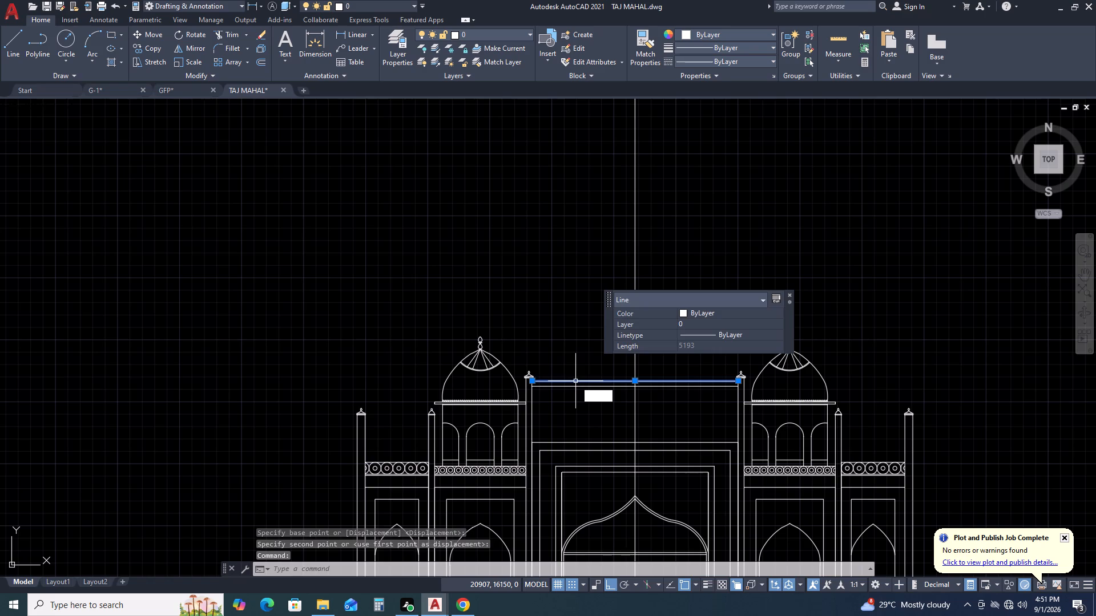
{"action": "key", "text": "3"}
{"action": "key", "text": "0"}
{"action": "key", "text": "Return"}
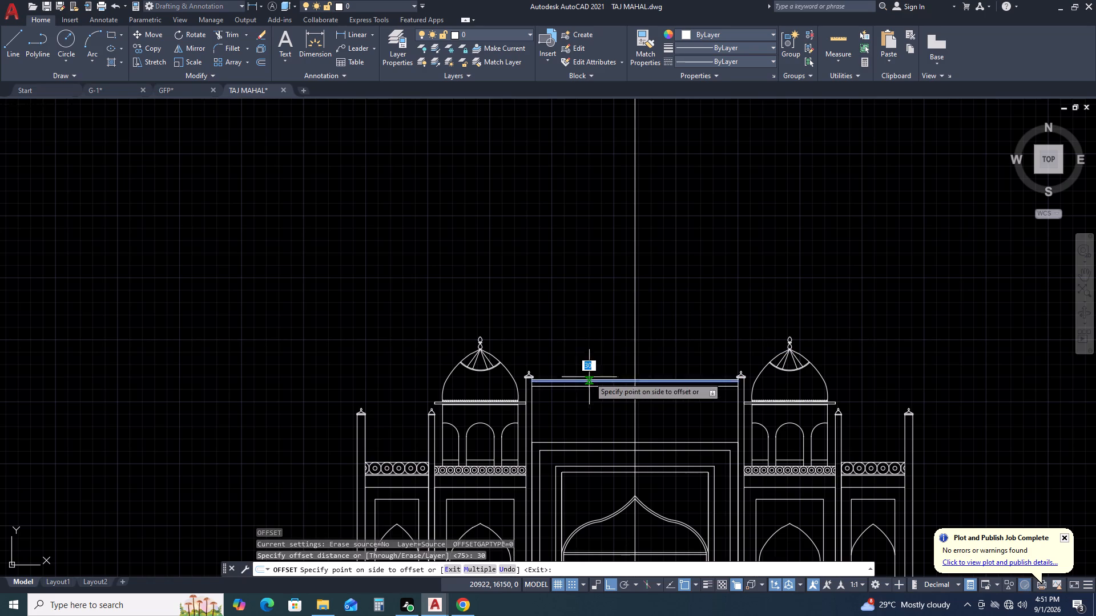
{"action": "scroll", "coordinate": [604, 359], "scroll_direction": "up", "scroll_amount": 3}
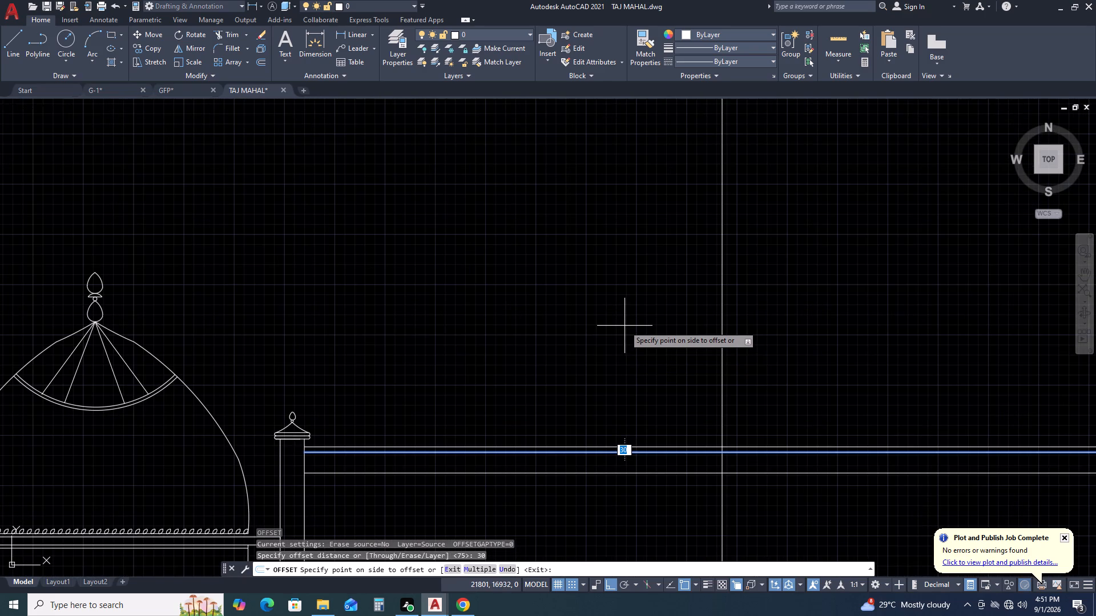
{"action": "left_click", "coordinate": [624, 326]}
{"action": "scroll", "coordinate": [562, 337], "scroll_direction": "down", "scroll_amount": 2}
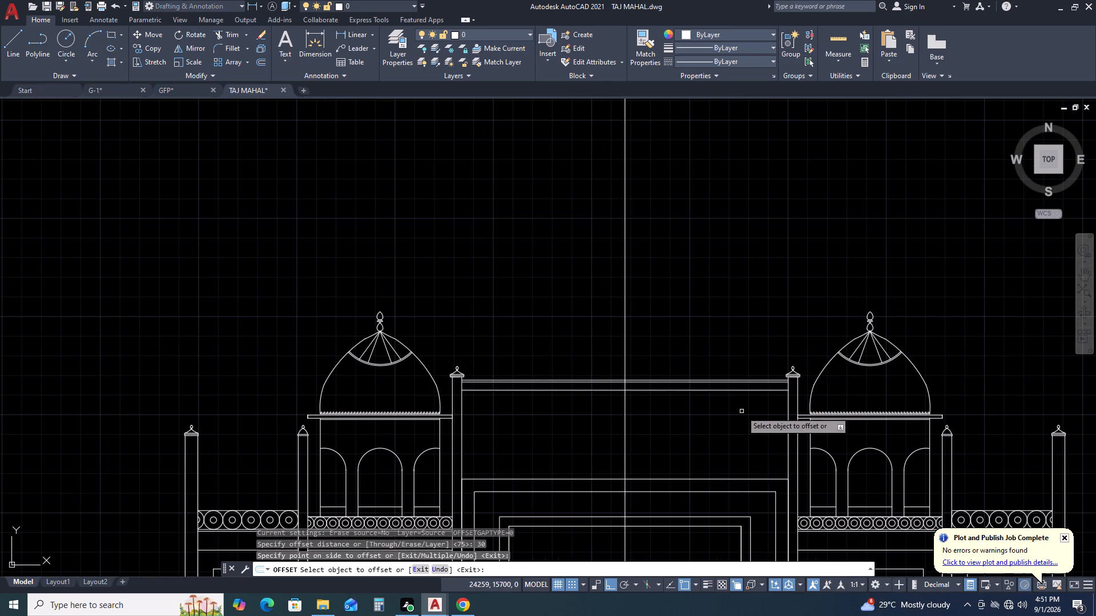
{"action": "key", "text": "Escape"}
Move all three horizontal lines between the tall piers straight up by about 102 mm, from the lowest line's right endpoint.
{"action": "scroll", "coordinate": [766, 388], "scroll_direction": "up", "scroll_amount": 1}
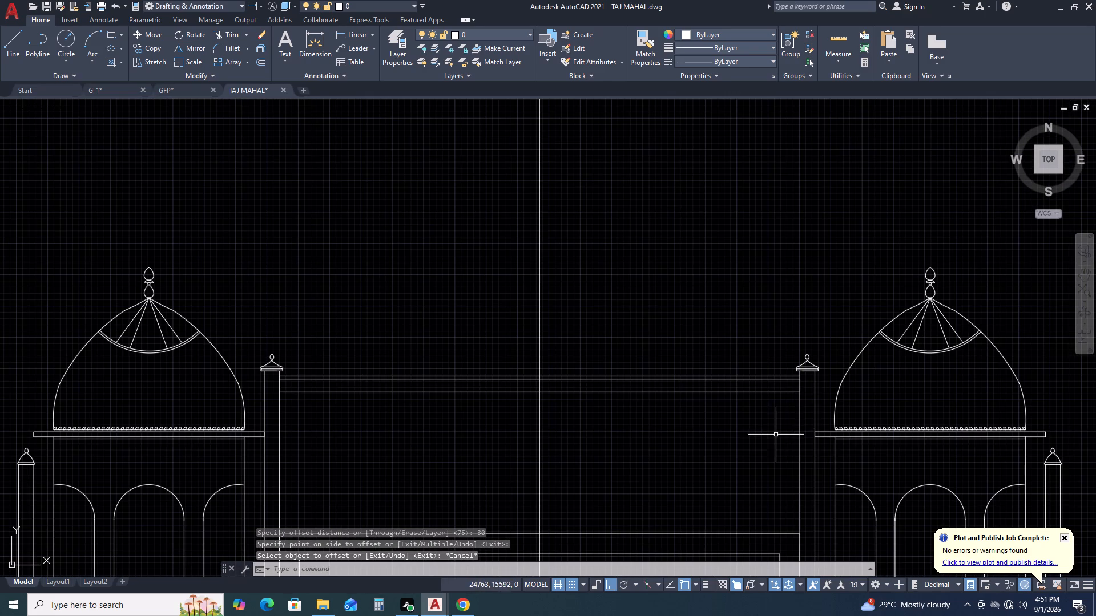
{"action": "left_click", "coordinate": [777, 436]}
{"action": "left_click", "coordinate": [688, 342]}
{"action": "middle_click_drag", "start_coordinate": [634, 372], "coordinate": [655, 430]}
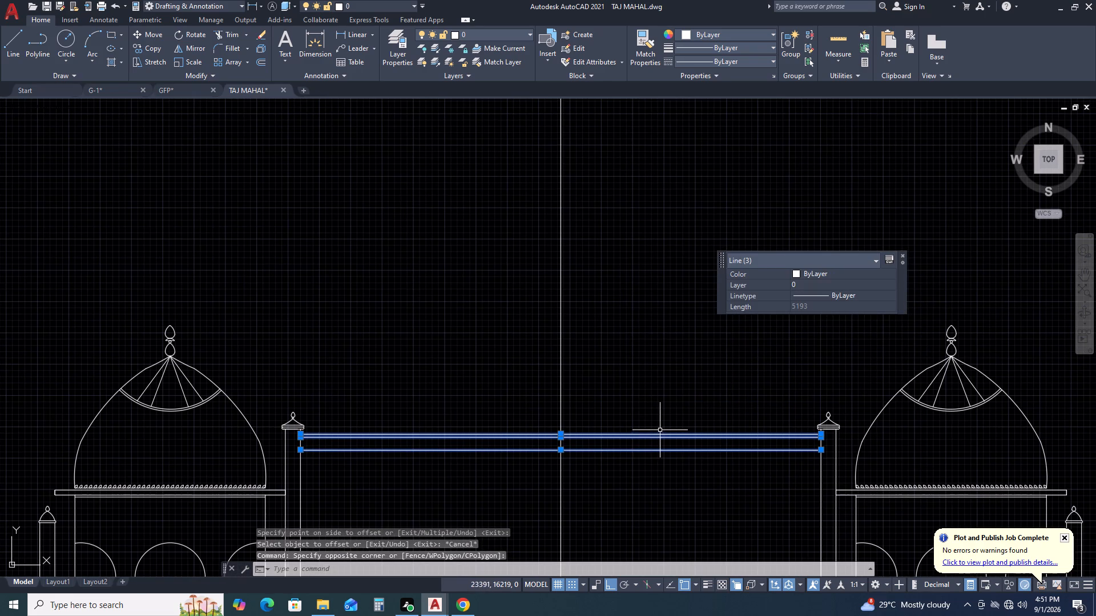
{"action": "type", "text": "M"}
{"action": "key", "text": "space"}
{"action": "scroll", "coordinate": [826, 457], "scroll_direction": "up", "scroll_amount": 1}
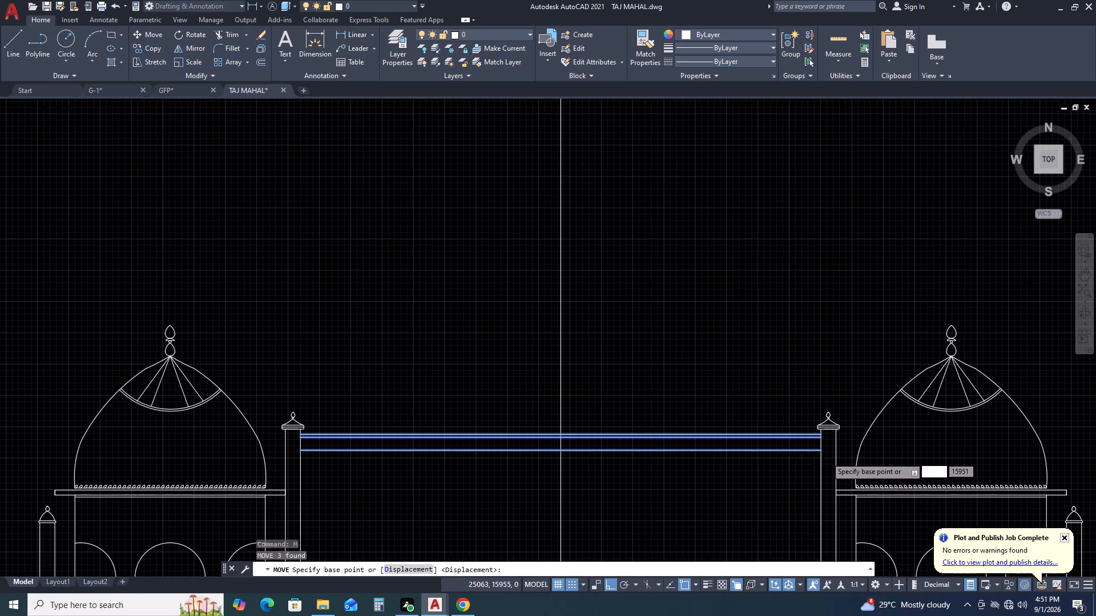
{"action": "scroll", "coordinate": [826, 457], "scroll_direction": "up", "scroll_amount": 3}
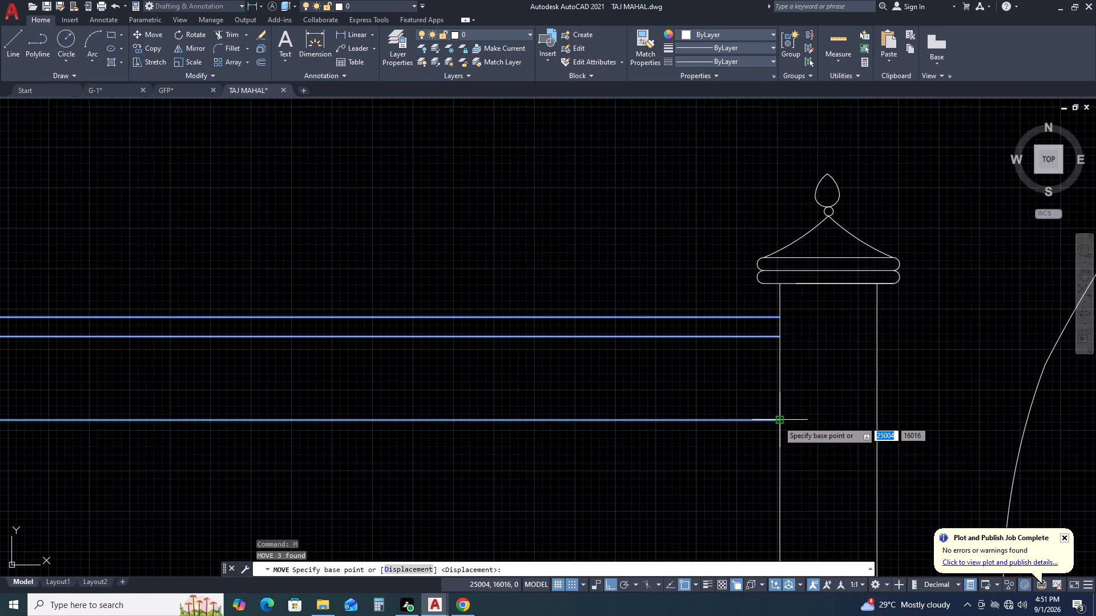
{"action": "left_click", "coordinate": [778, 421]}
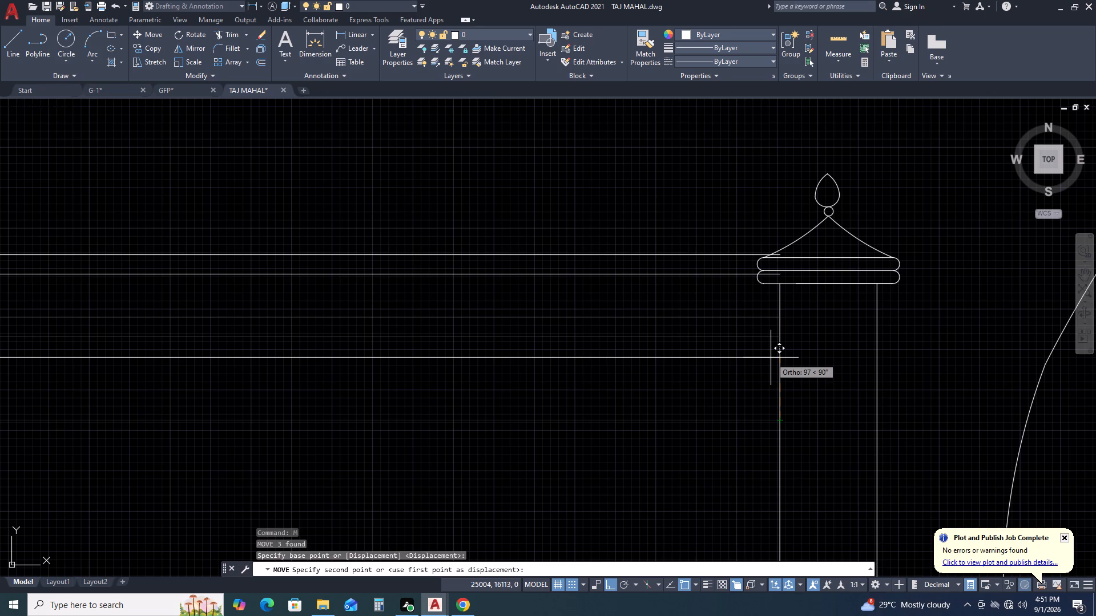
{"action": "left_click", "coordinate": [780, 354]}
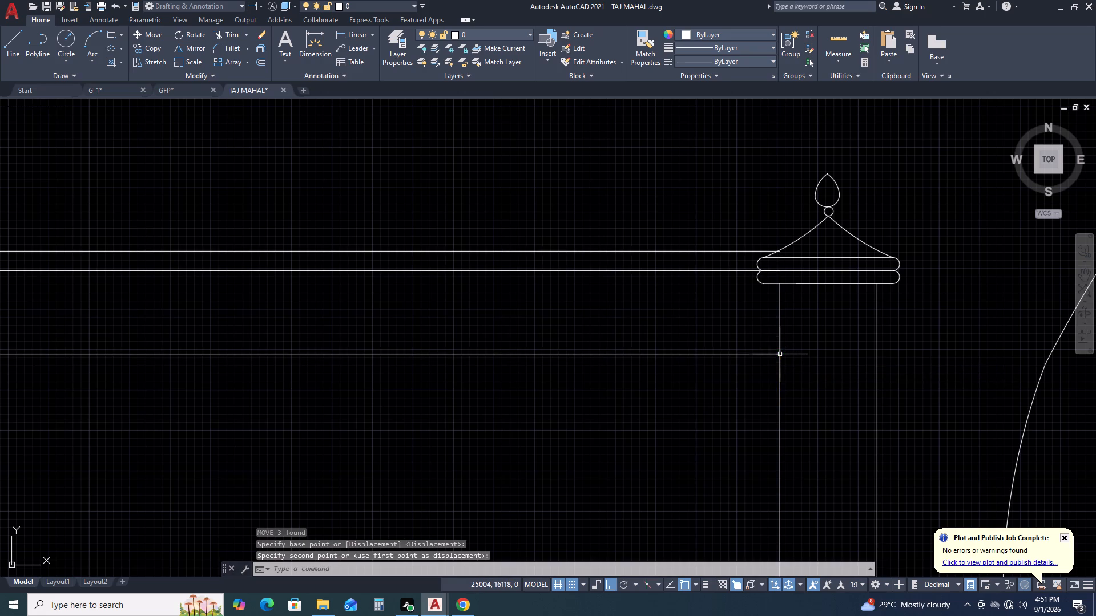
Trim the topmost horizontal line's overhang beyond the curved cap roof of the right tall pier.
{"action": "scroll", "coordinate": [655, 325], "scroll_direction": "down", "scroll_amount": 1}
{"action": "middle_click_drag", "start_coordinate": [753, 359], "coordinate": [807, 415]}
{"action": "scroll", "coordinate": [807, 415], "scroll_direction": "down", "scroll_amount": 2}
{"action": "scroll", "coordinate": [719, 397], "scroll_direction": "down", "scroll_amount": 2}
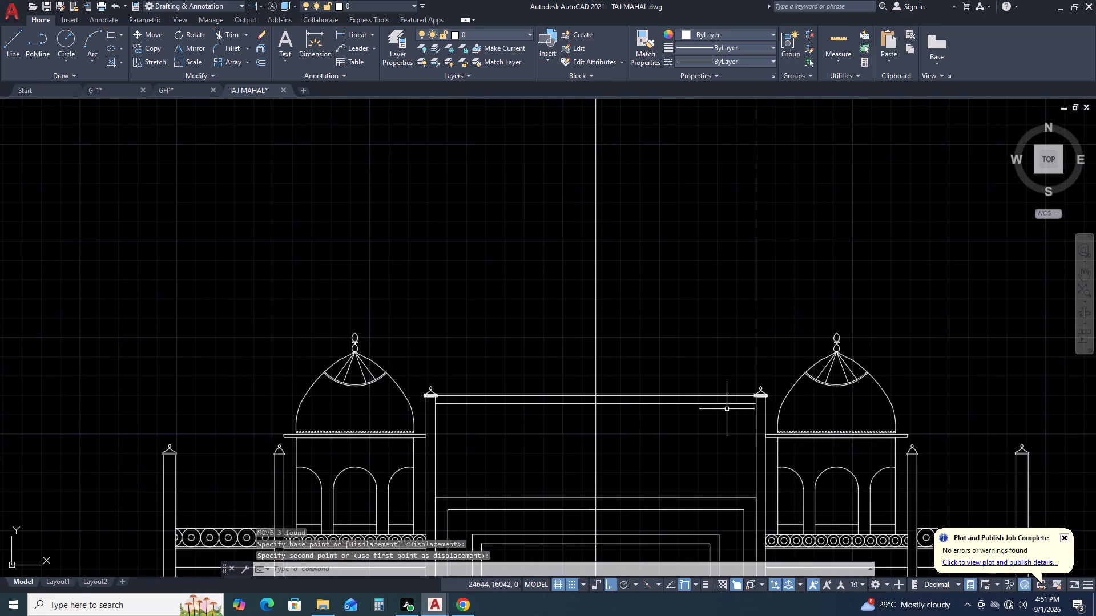
{"action": "key", "text": "t"}
{"action": "key", "text": "r"}
{"action": "key", "text": "space"}
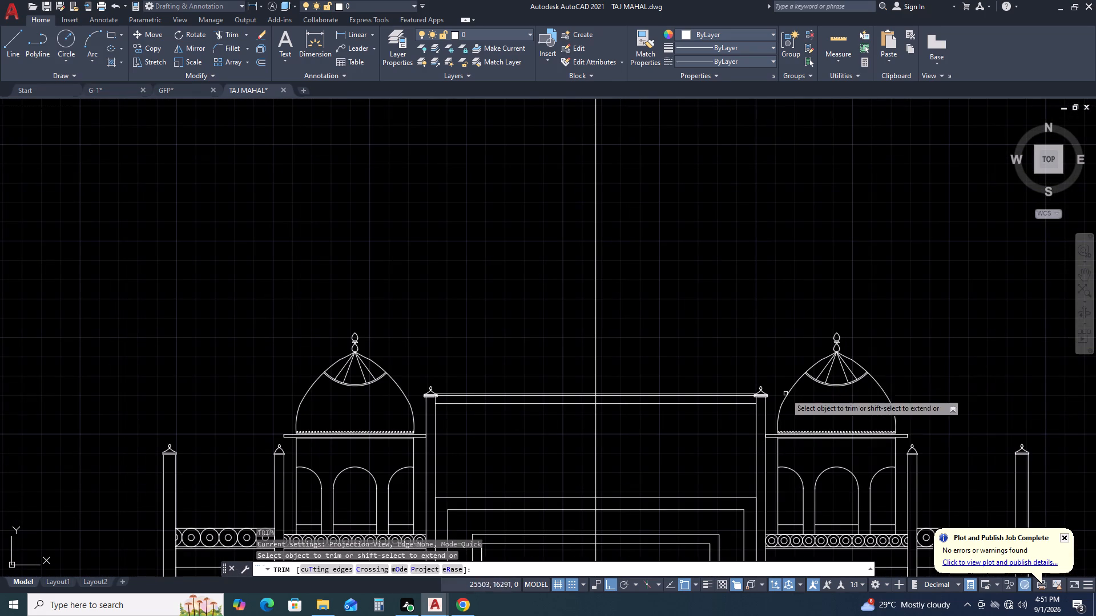
{"action": "scroll", "coordinate": [781, 395], "scroll_direction": "up", "scroll_amount": 7}
{"action": "middle_click_drag", "start_coordinate": [712, 350], "coordinate": [783, 382]}
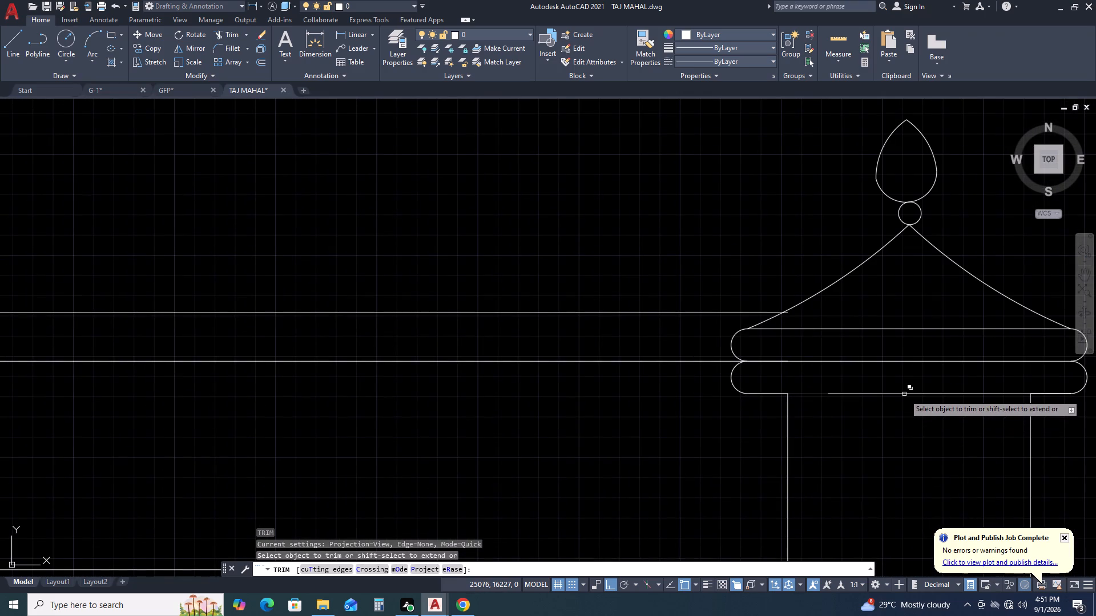
{"action": "scroll", "coordinate": [905, 394], "scroll_direction": "down", "scroll_amount": 2}
{"action": "scroll", "coordinate": [857, 366], "scroll_direction": "up", "scroll_amount": 2}
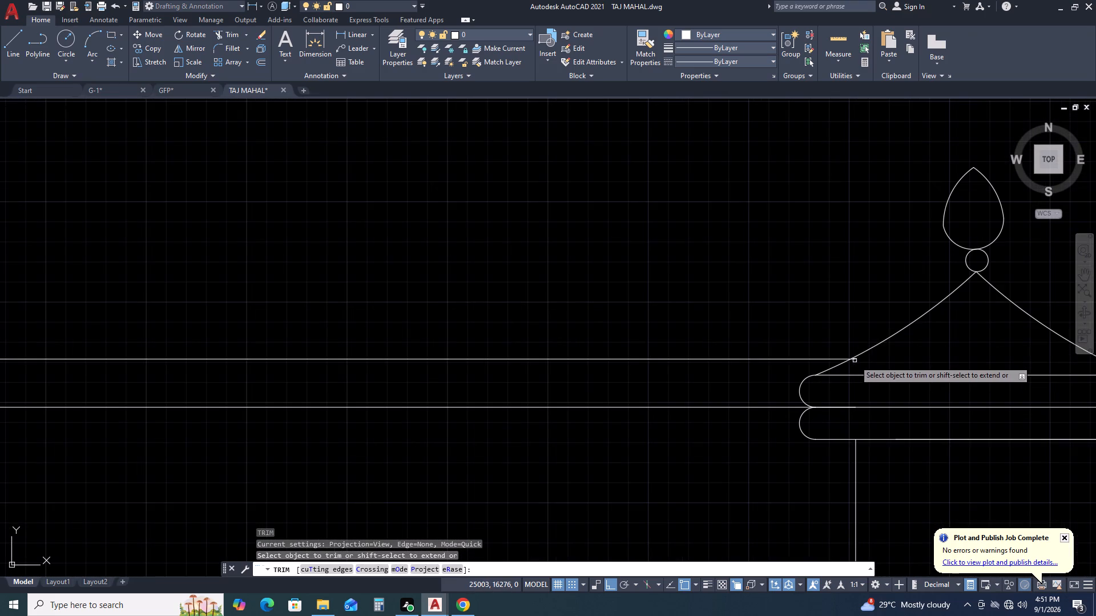
{"action": "scroll", "coordinate": [853, 360], "scroll_direction": "up", "scroll_amount": 3}
{"action": "left_click", "coordinate": [849, 358]}
Trim the topmost horizontal line's overhang beyond the curved cap roof of the left tall pier.
{"action": "scroll", "coordinate": [879, 418], "scroll_direction": "down", "scroll_amount": 6}
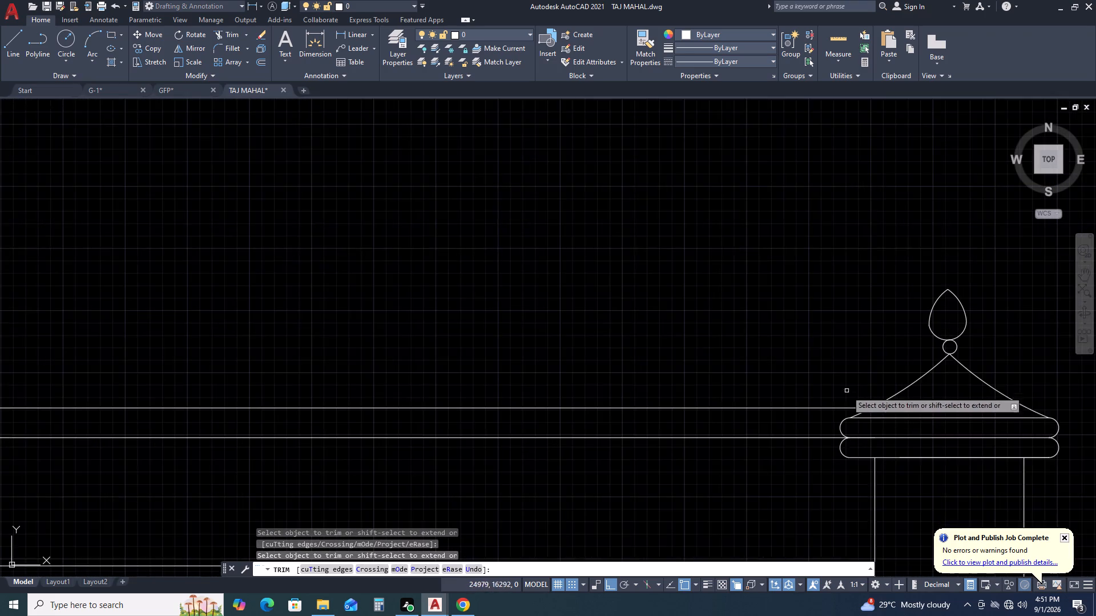
{"action": "middle_click_drag", "start_coordinate": [863, 426], "coordinate": [817, 298]}
{"action": "scroll", "coordinate": [818, 278], "scroll_direction": "up", "scroll_amount": 1}
{"action": "scroll", "coordinate": [818, 278], "scroll_direction": "down", "scroll_amount": 3}
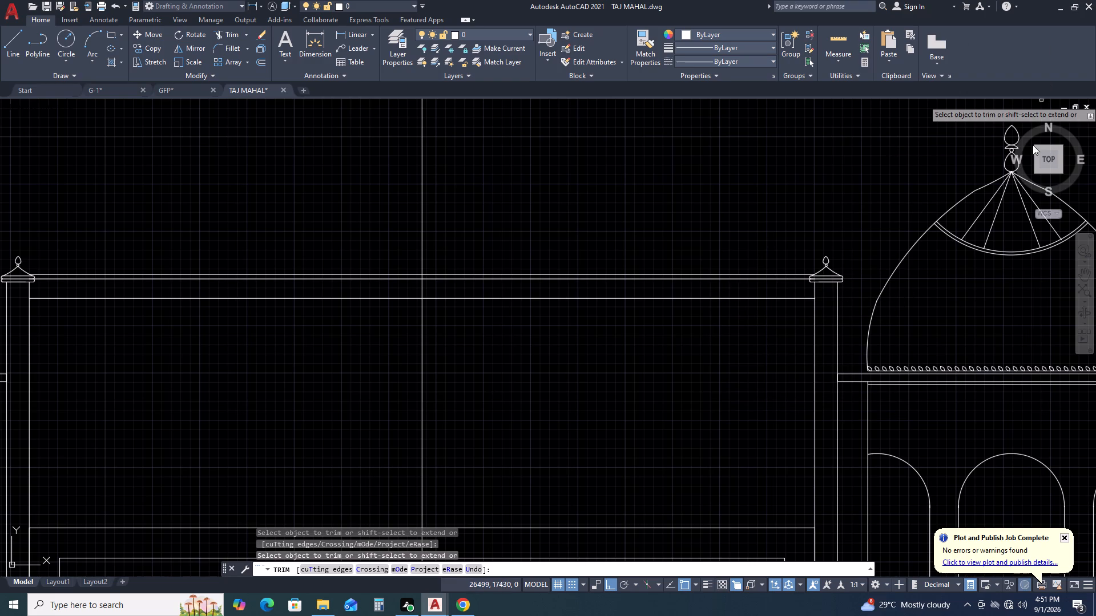
{"action": "scroll", "coordinate": [847, 326], "scroll_direction": "down", "scroll_amount": 1}
{"action": "scroll", "coordinate": [979, 314], "scroll_direction": "down", "scroll_amount": 1}
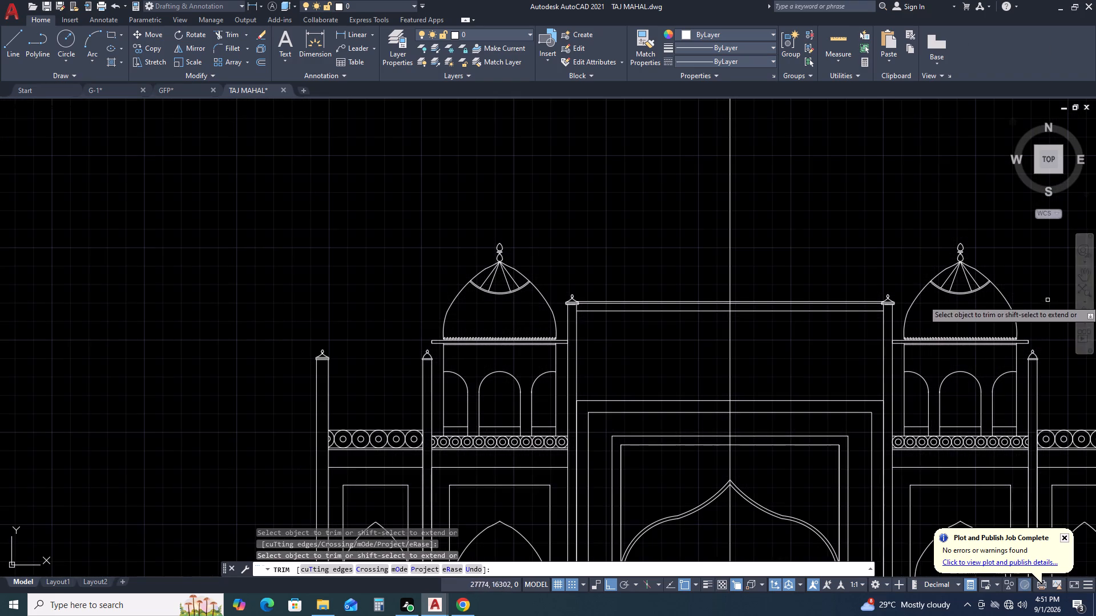
{"action": "scroll", "coordinate": [564, 302], "scroll_direction": "up", "scroll_amount": 3}
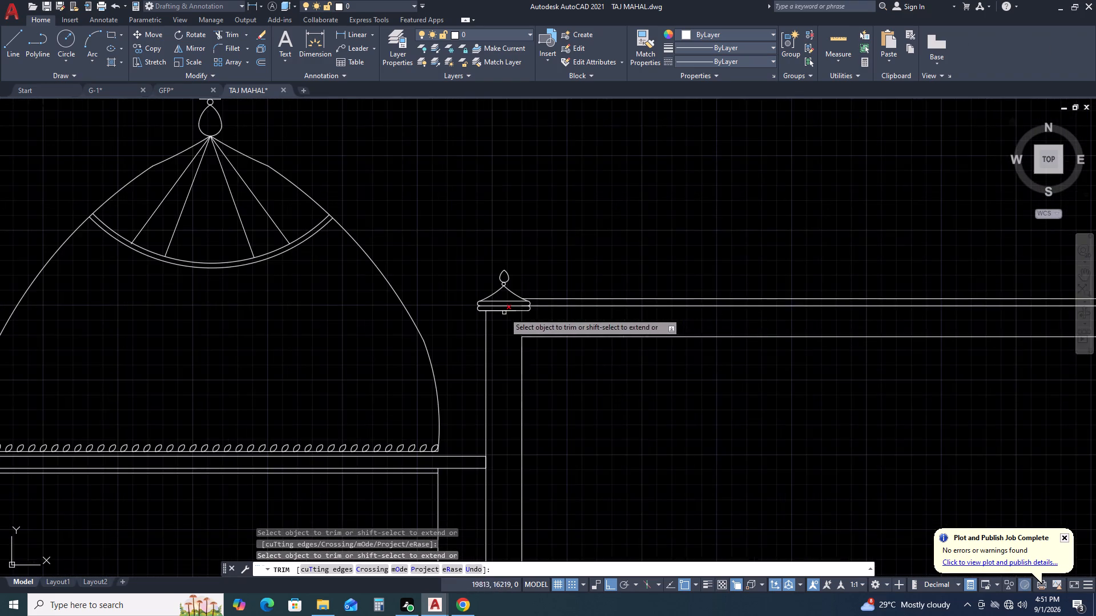
{"action": "scroll", "coordinate": [497, 313], "scroll_direction": "up", "scroll_amount": 3}
{"action": "scroll", "coordinate": [570, 257], "scroll_direction": "up", "scroll_amount": 5}
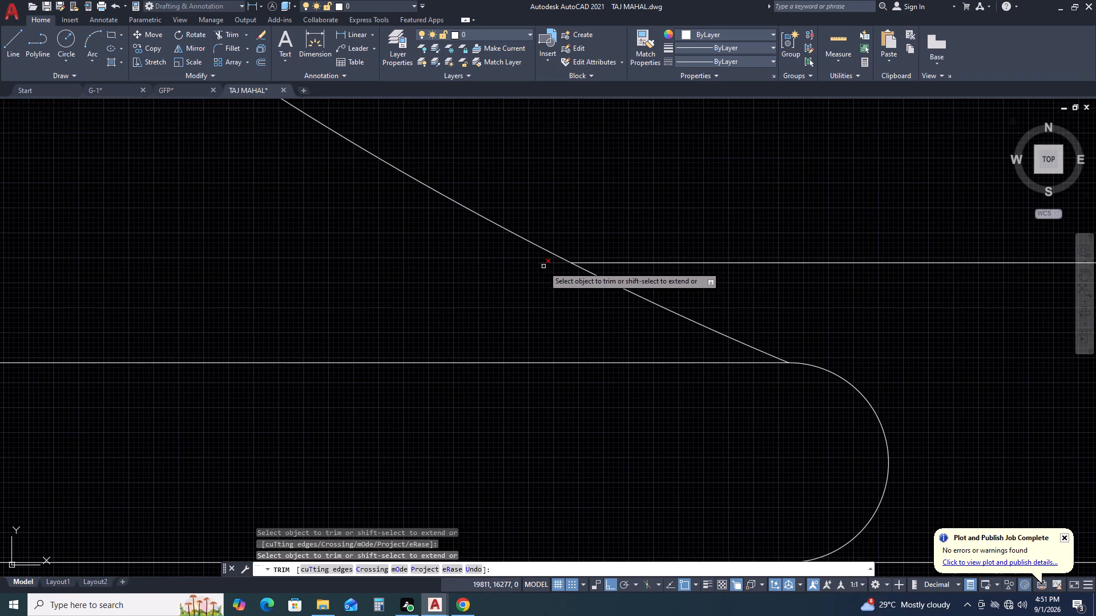
{"action": "left_click", "coordinate": [548, 262]}
Examine the horizontal band lines at the centreline and where they meet the left tall pier's cap, and end trimming.
{"action": "scroll", "coordinate": [549, 332], "scroll_direction": "down", "scroll_amount": 3}
{"action": "scroll", "coordinate": [677, 329], "scroll_direction": "down", "scroll_amount": 4}
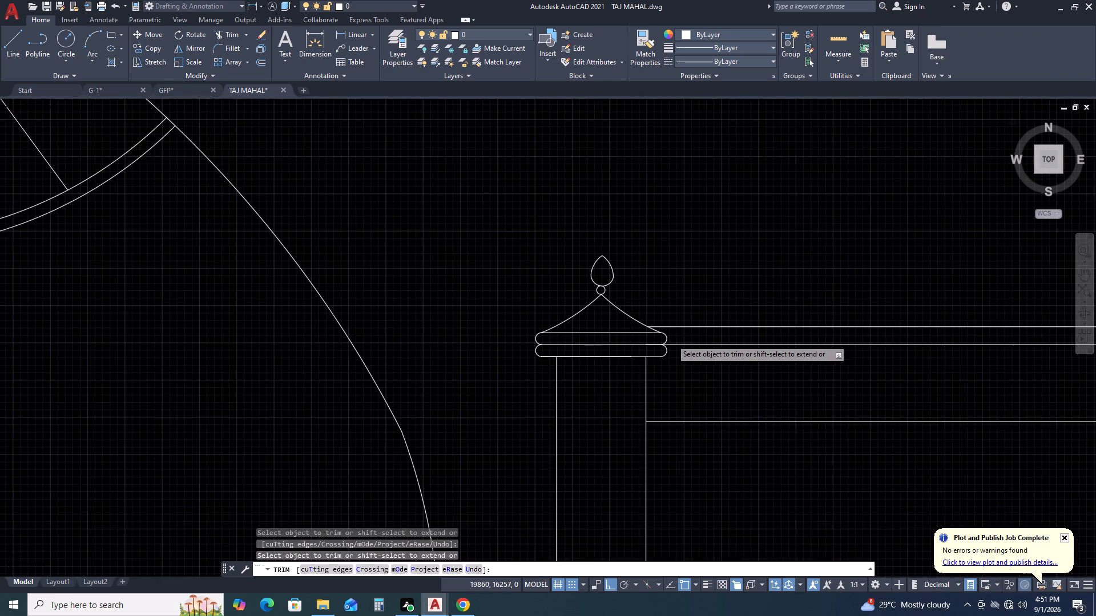
{"action": "scroll", "coordinate": [718, 363], "scroll_direction": "down", "scroll_amount": 2}
{"action": "middle_click_drag", "start_coordinate": [812, 364], "coordinate": [495, 381]}
{"action": "middle_click", "coordinate": [491, 381]}
{"action": "scroll", "coordinate": [738, 354], "scroll_direction": "down", "scroll_amount": 3}
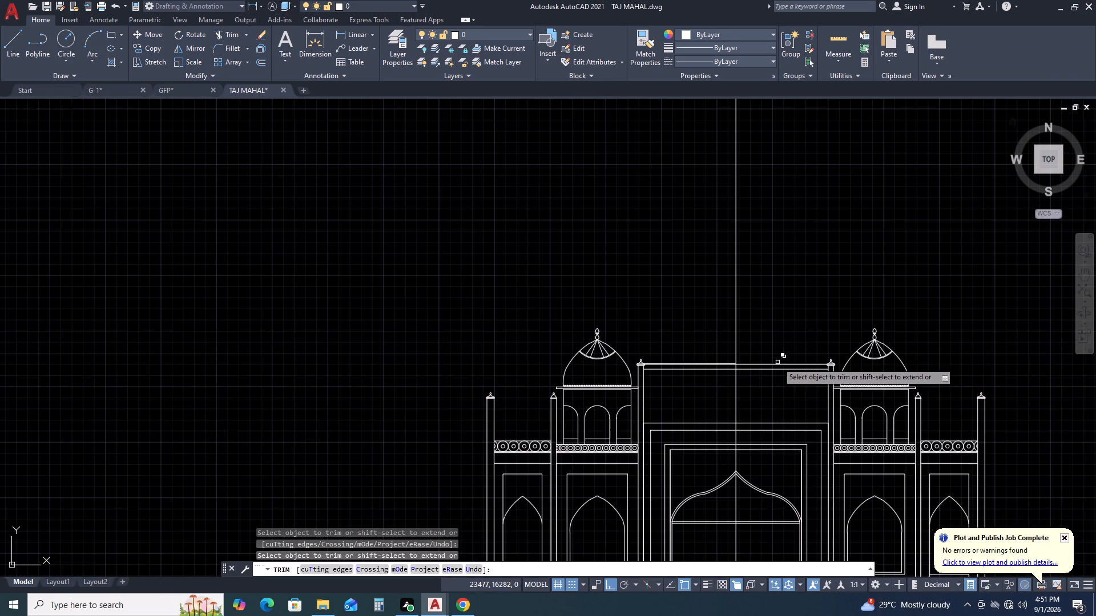
{"action": "middle_click_drag", "start_coordinate": [808, 362], "coordinate": [648, 347]}
{"action": "scroll", "coordinate": [585, 364], "scroll_direction": "up", "scroll_amount": 4}
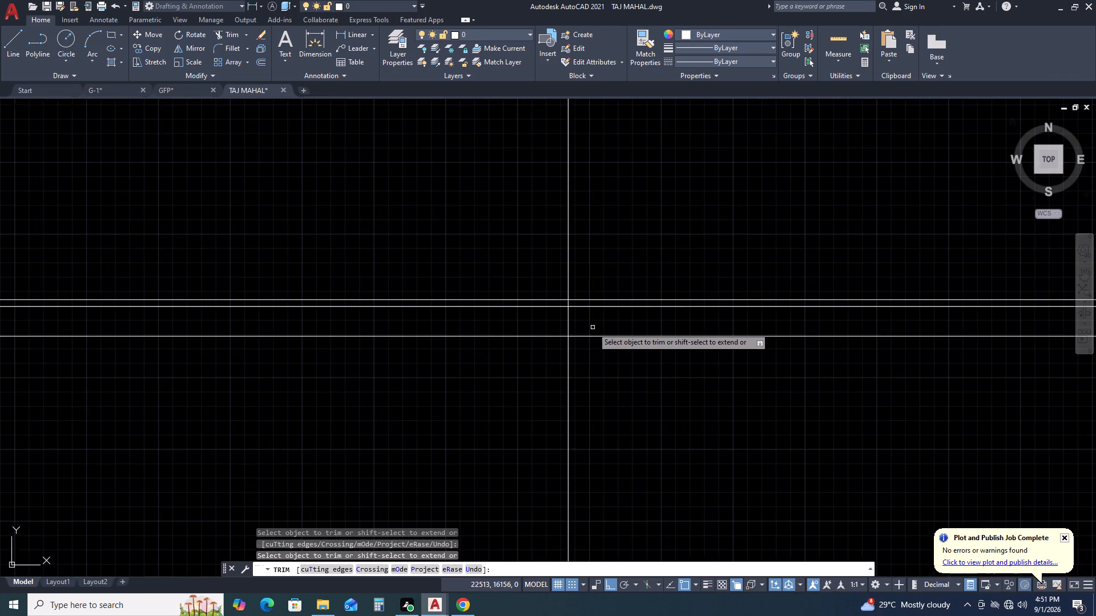
{"action": "scroll", "coordinate": [593, 328], "scroll_direction": "down", "scroll_amount": 4}
{"action": "scroll", "coordinate": [563, 305], "scroll_direction": "up", "scroll_amount": 3}
{"action": "scroll", "coordinate": [297, 400], "scroll_direction": "up", "scroll_amount": 2}
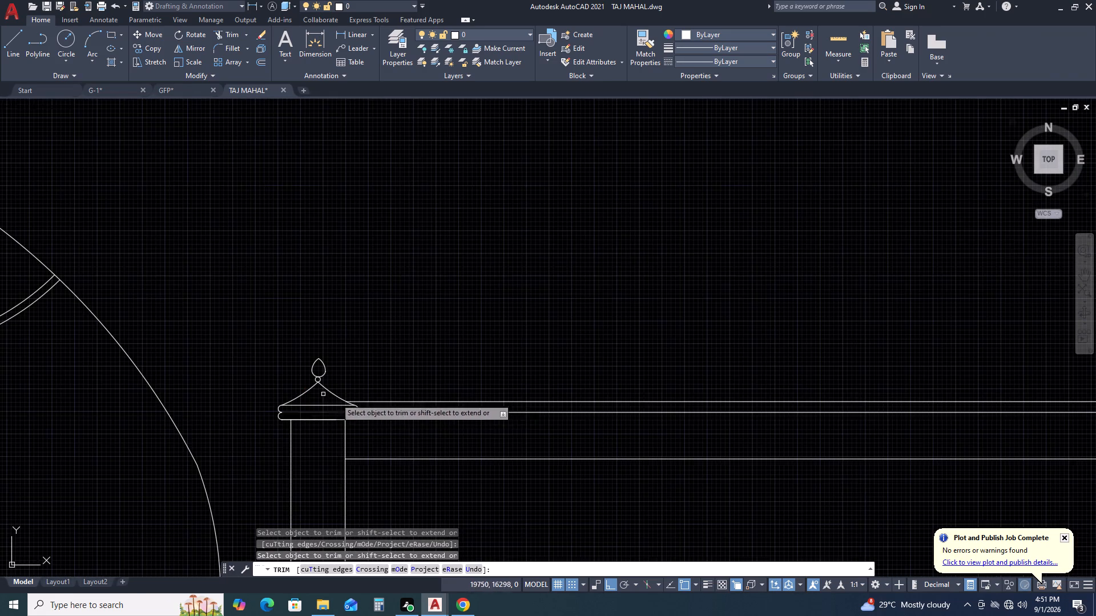
{"action": "scroll", "coordinate": [346, 413], "scroll_direction": "up", "scroll_amount": 3}
{"action": "scroll", "coordinate": [448, 354], "scroll_direction": "down", "scroll_amount": 2}
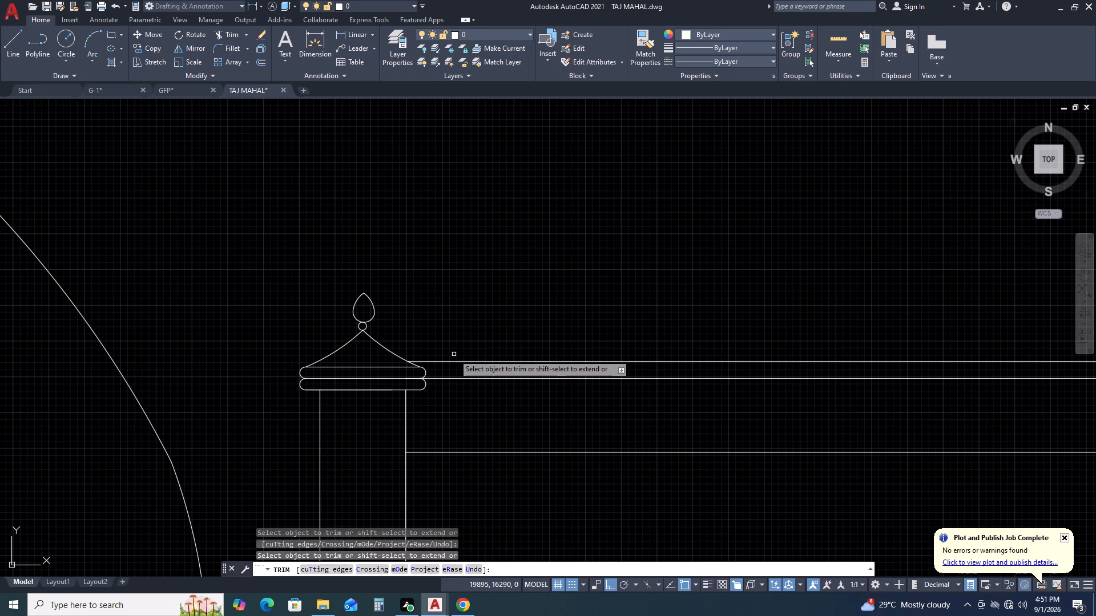
{"action": "key", "text": "Escape"}
Erase the short stray line lying along the underside of the left tall pier's cap.
{"action": "scroll", "coordinate": [437, 375], "scroll_direction": "down", "scroll_amount": 2}
{"action": "middle_click_drag", "start_coordinate": [587, 363], "coordinate": [427, 351]}
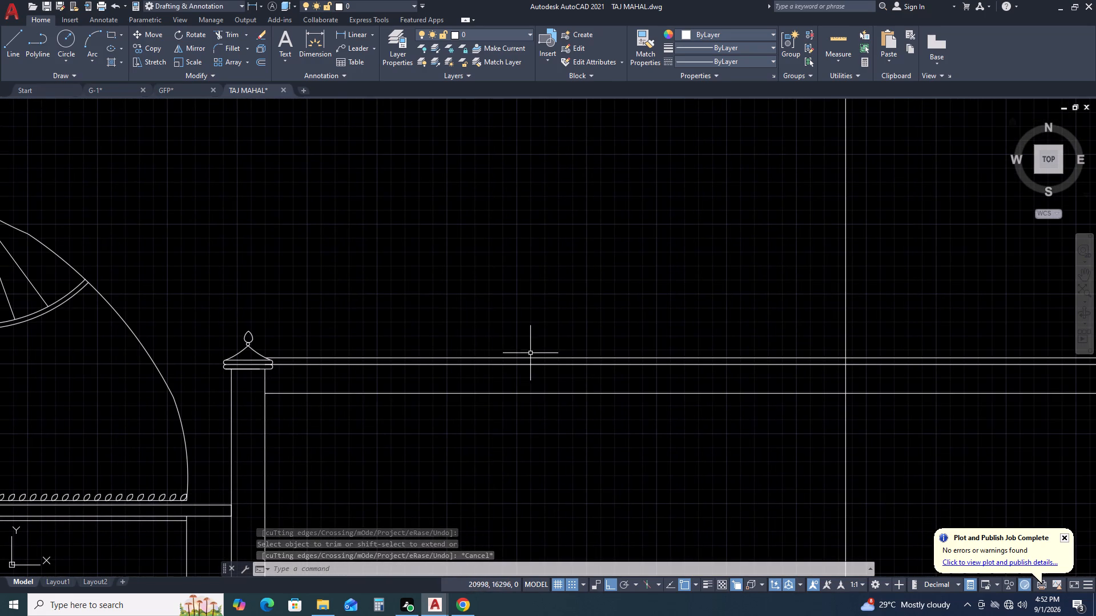
{"action": "scroll", "coordinate": [225, 366], "scroll_direction": "up", "scroll_amount": 3}
{"action": "left_click", "coordinate": [204, 374]}
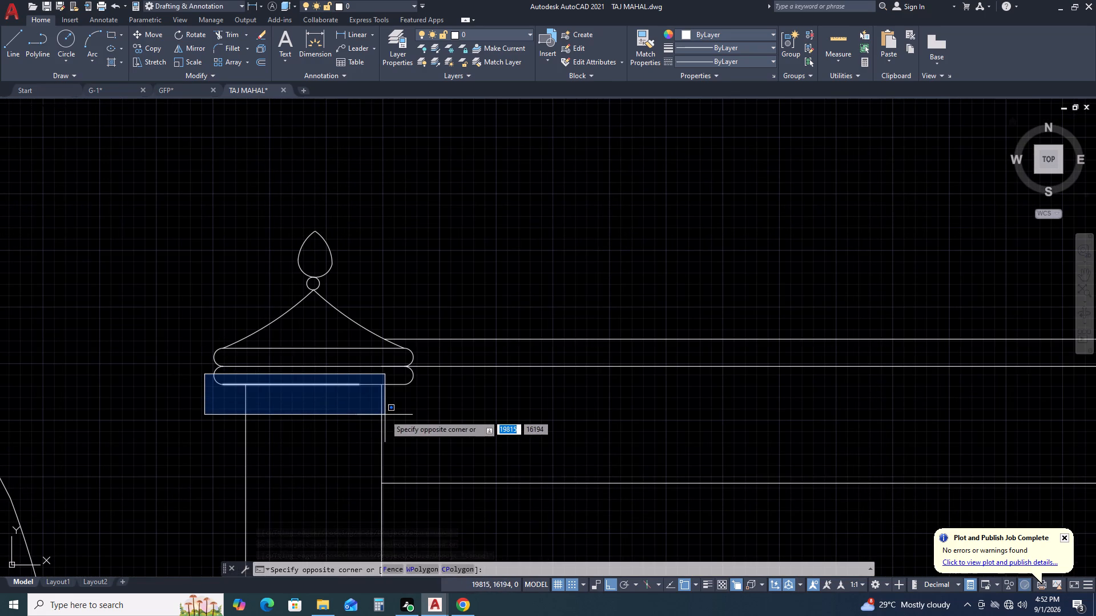
{"action": "left_click", "coordinate": [385, 415]}
{"action": "key", "text": "Delete"}
Erase the two overlapping lines along the underside of the right tall pier's cap.
{"action": "scroll", "coordinate": [333, 366], "scroll_direction": "down", "scroll_amount": 1}
{"action": "scroll", "coordinate": [333, 366], "scroll_direction": "up", "scroll_amount": 1}
{"action": "scroll", "coordinate": [333, 366], "scroll_direction": "down", "scroll_amount": 3}
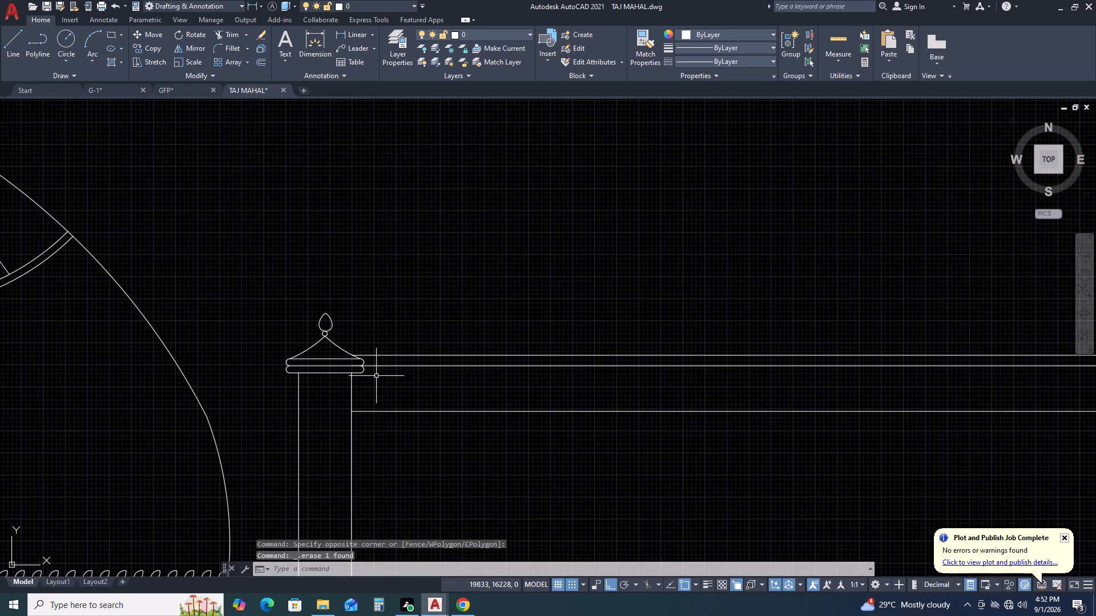
{"action": "scroll", "coordinate": [819, 382], "scroll_direction": "down", "scroll_amount": 4}
{"action": "middle_click_drag", "start_coordinate": [985, 383], "coordinate": [521, 350]}
{"action": "scroll", "coordinate": [505, 353], "scroll_direction": "up", "scroll_amount": 2}
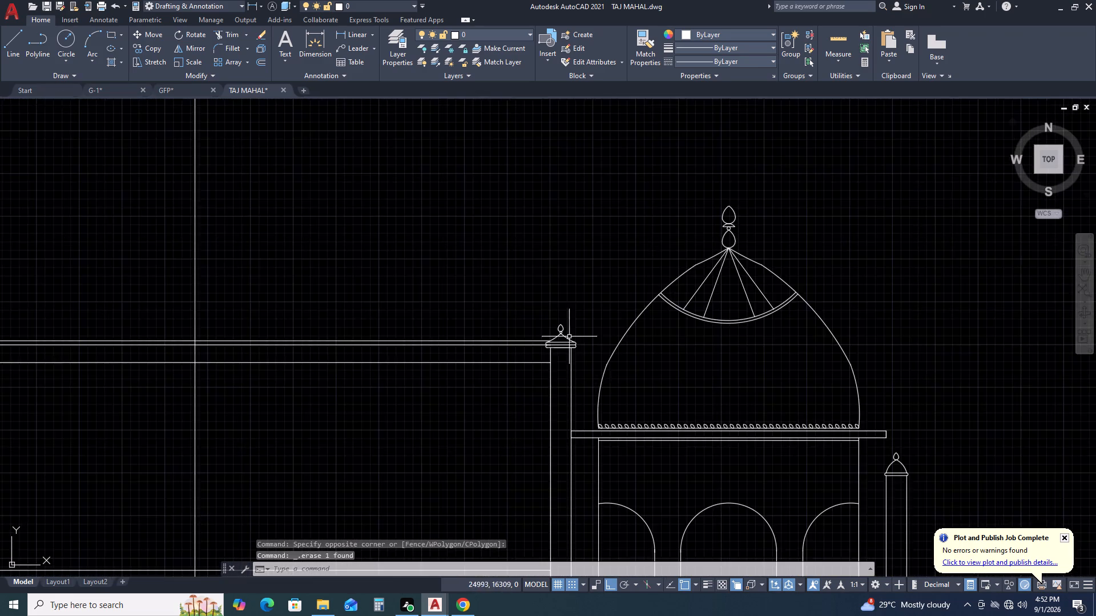
{"action": "scroll", "coordinate": [591, 331], "scroll_direction": "up", "scroll_amount": 3}
{"action": "scroll", "coordinate": [515, 413], "scroll_direction": "up", "scroll_amount": 2}
{"action": "middle_click_drag", "start_coordinate": [540, 404], "coordinate": [710, 277]}
{"action": "left_click", "coordinate": [352, 250]}
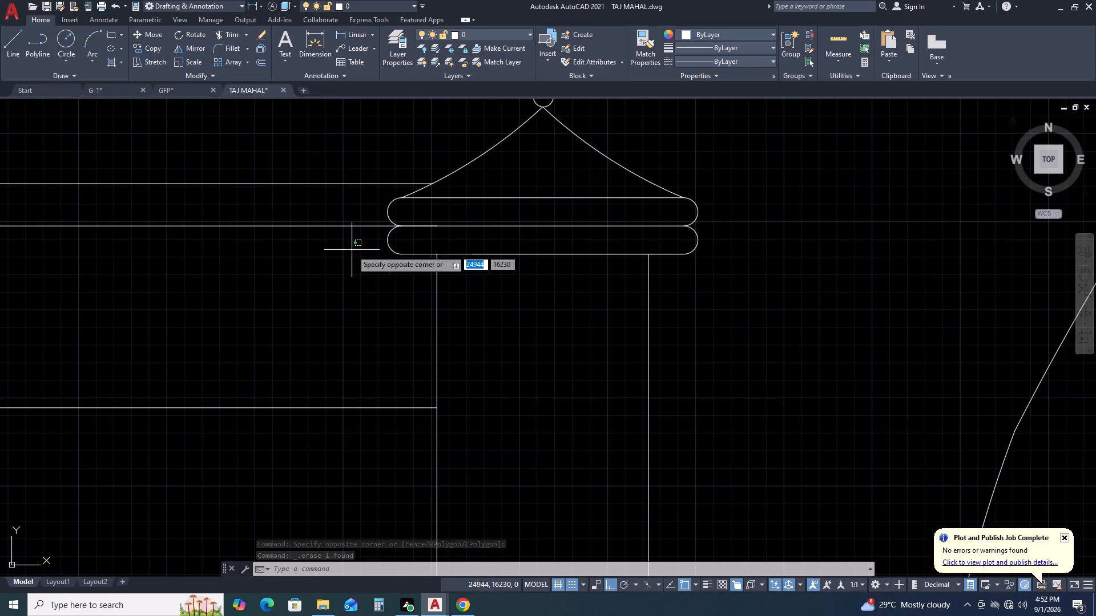
{"action": "left_click", "coordinate": [706, 299]}
{"action": "key", "text": "Delete"}
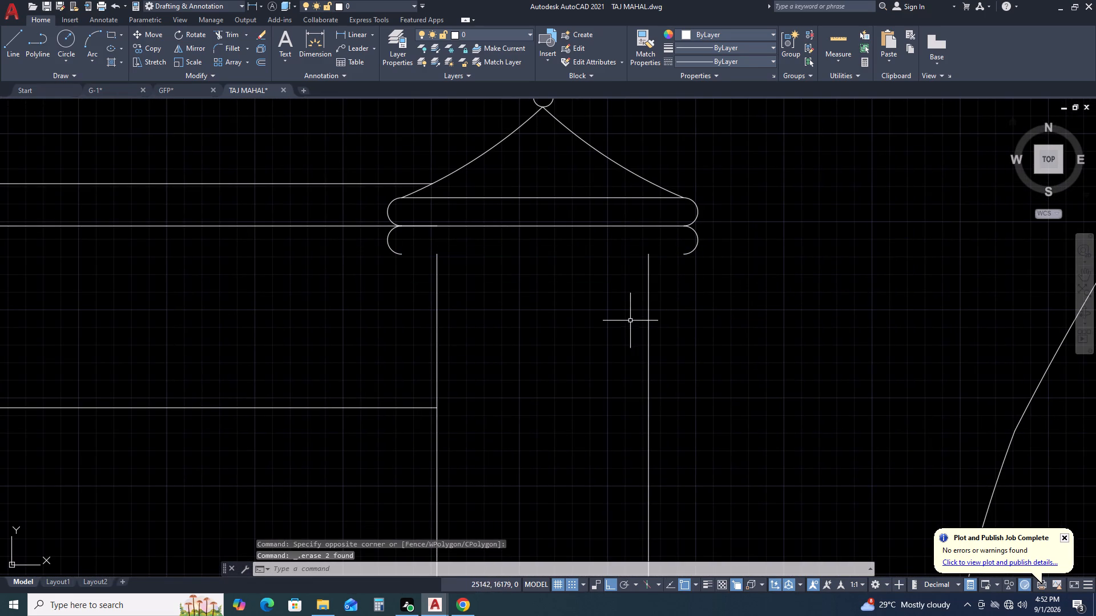
Undo the erasure of both lines under the right tall pier's cap, and erase only the shorter overlapping line.
{"action": "key", "text": "ctrl+z"}
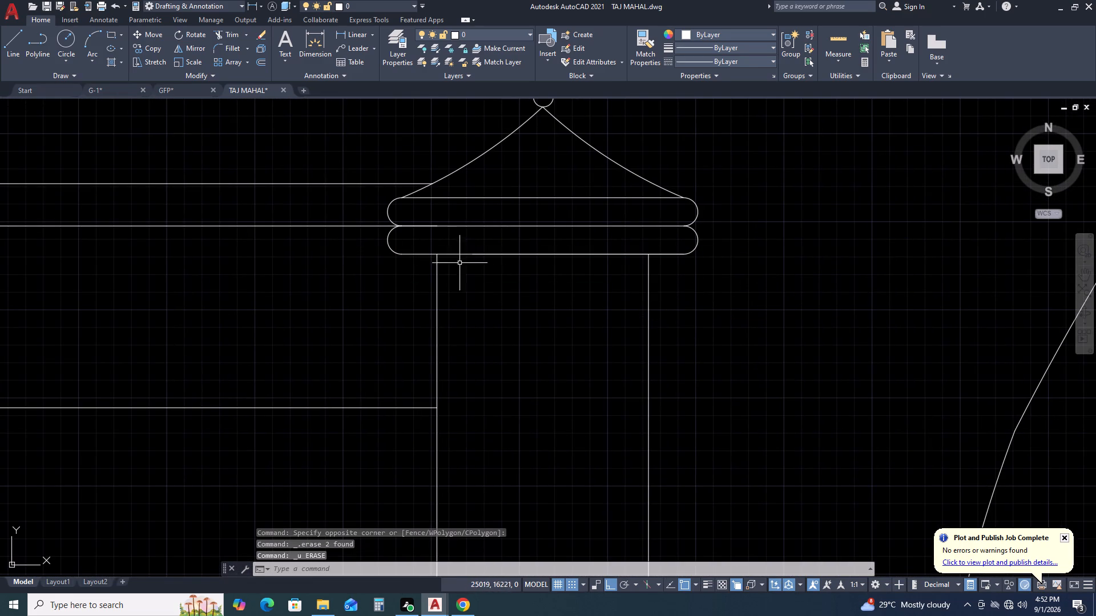
{"action": "left_click", "coordinate": [458, 235]}
{"action": "left_click", "coordinate": [668, 269]}
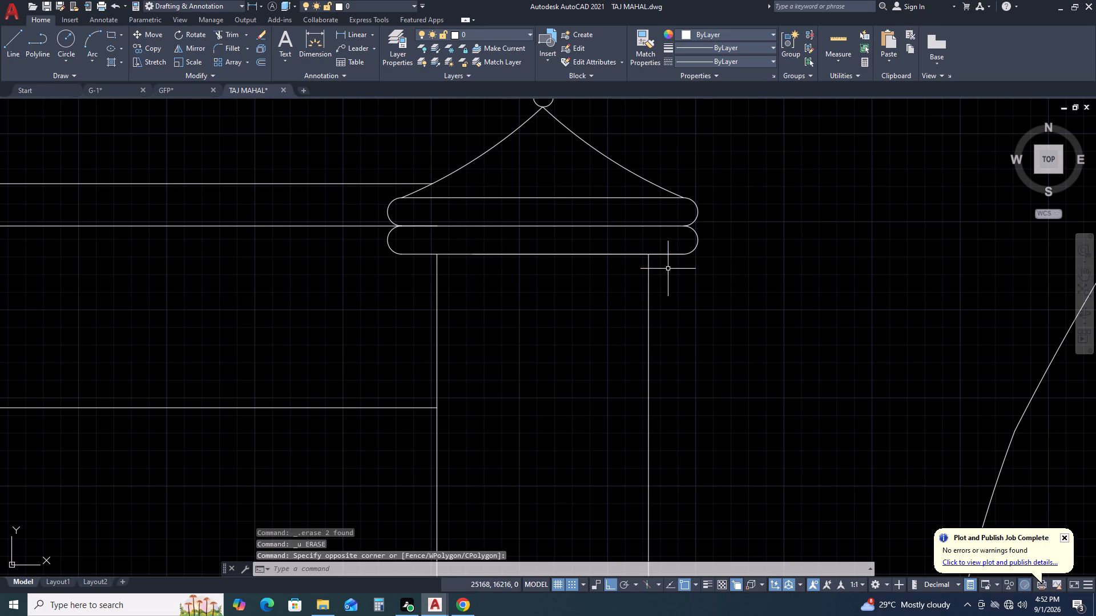
{"action": "left_click", "coordinate": [456, 236]}
{"action": "left_click", "coordinate": [805, 304]}
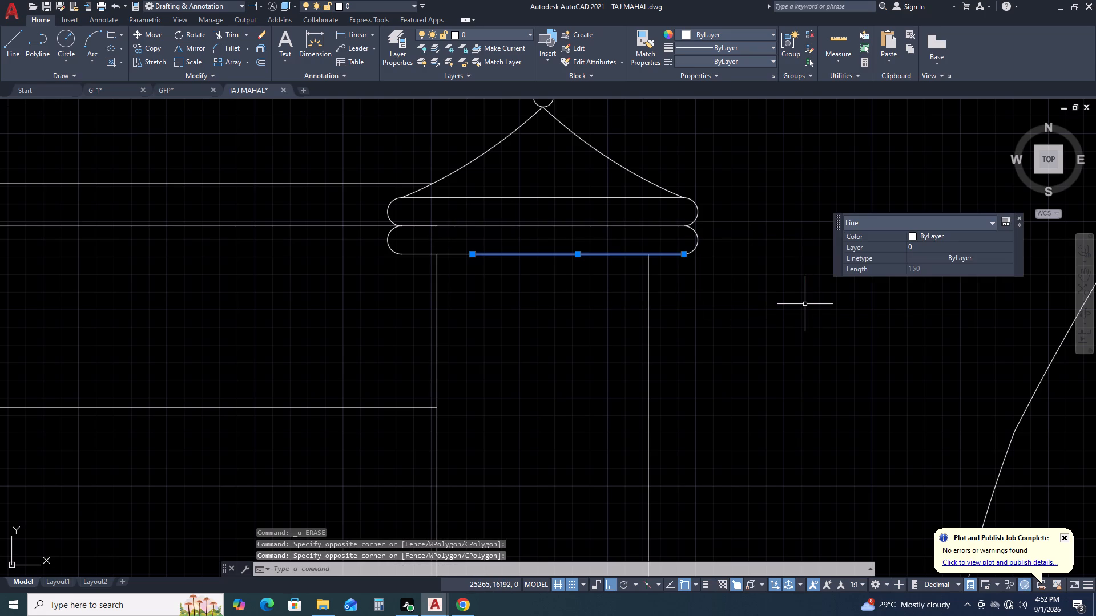
{"action": "key", "text": "Delete"}
Examine the horizontal bands between the tall piers' caps and the overall front elevation.
{"action": "scroll", "coordinate": [670, 294], "scroll_direction": "down", "scroll_amount": 3}
{"action": "scroll", "coordinate": [719, 295], "scroll_direction": "down", "scroll_amount": 3}
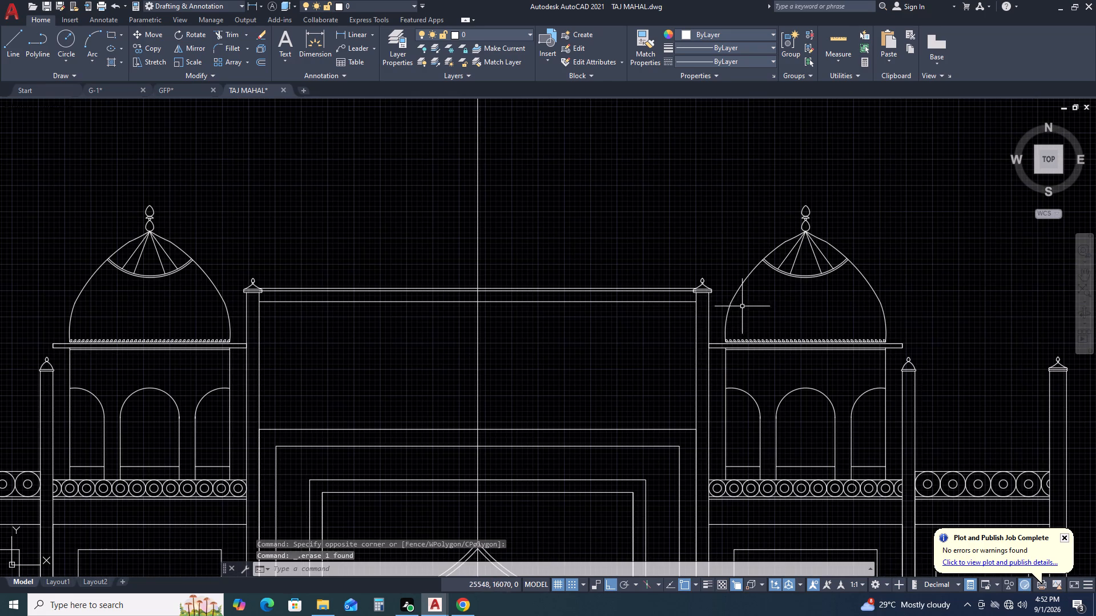
{"action": "middle_click_drag", "start_coordinate": [540, 341], "coordinate": [672, 332]}
{"action": "middle_click_drag", "start_coordinate": [504, 310], "coordinate": [599, 321]}
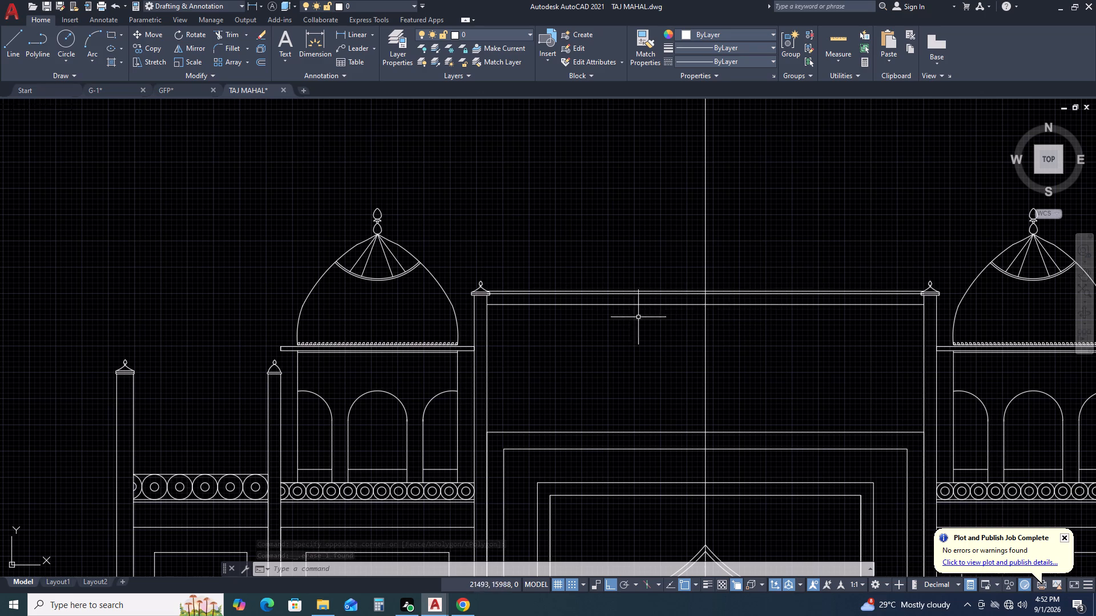
{"action": "middle_click_drag", "start_coordinate": [732, 226], "coordinate": [731, 310]}
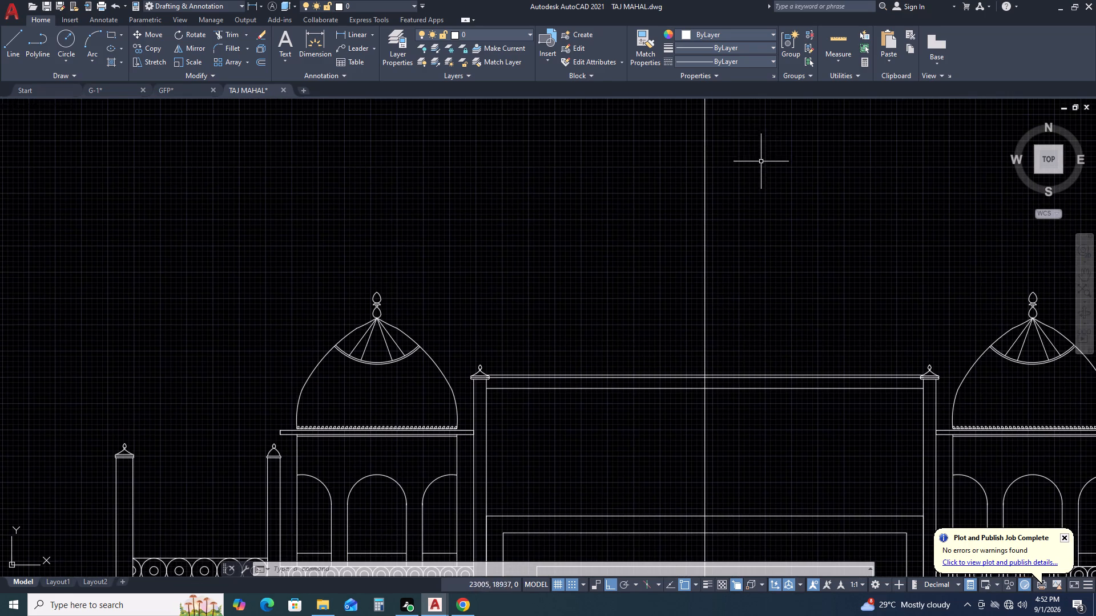
{"action": "scroll", "coordinate": [775, 189], "scroll_direction": "down", "scroll_amount": 2}
{"action": "middle_click_drag", "start_coordinate": [807, 159], "coordinate": [804, 217]}
{"action": "scroll", "coordinate": [808, 233], "scroll_direction": "down", "scroll_amount": 1}
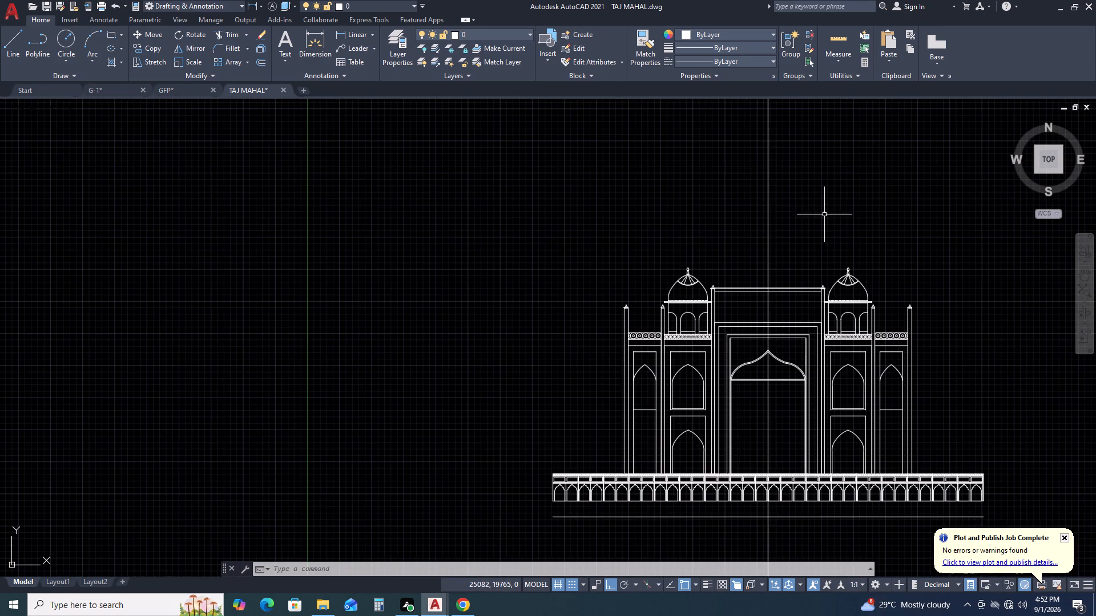
{"action": "middle_click_drag", "start_coordinate": [824, 212], "coordinate": [700, 252]}
{"action": "middle_click_drag", "start_coordinate": [625, 277], "coordinate": [674, 253]}
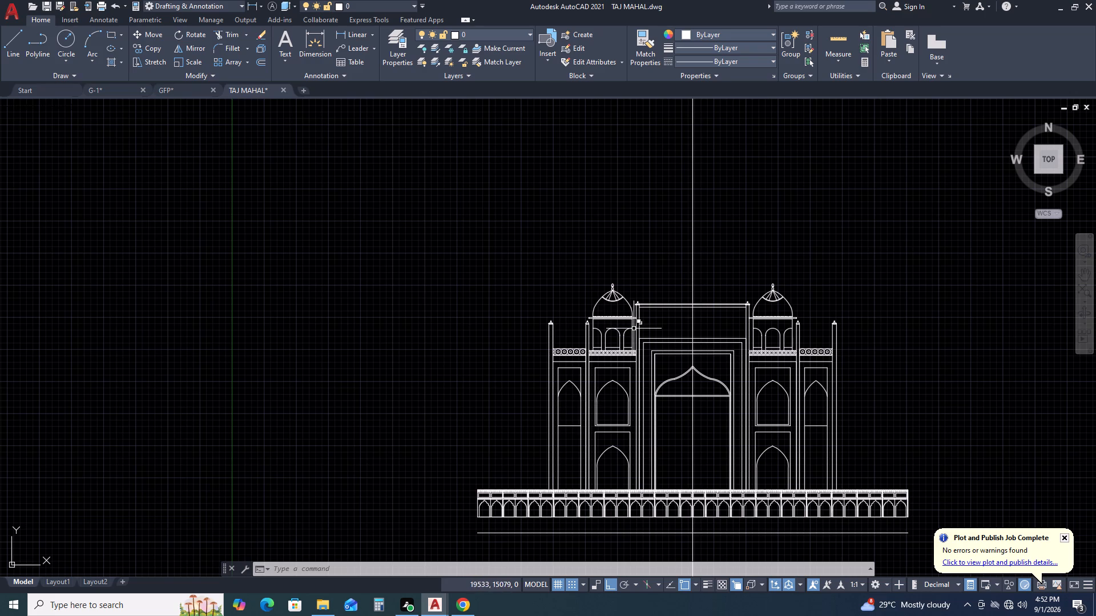
{"action": "middle_click_drag", "start_coordinate": [822, 333], "coordinate": [710, 255]}
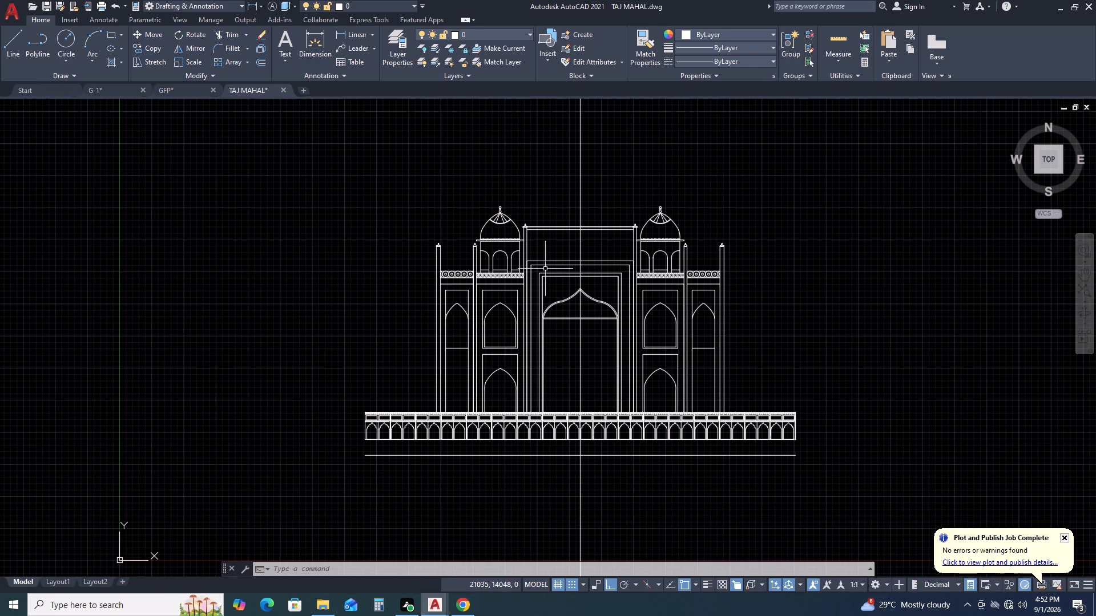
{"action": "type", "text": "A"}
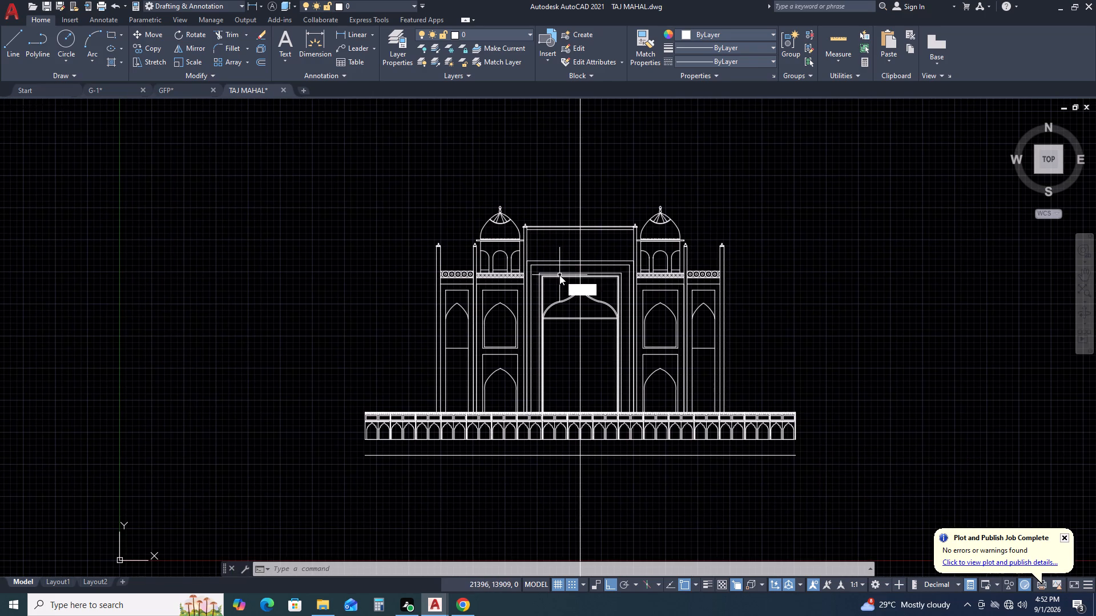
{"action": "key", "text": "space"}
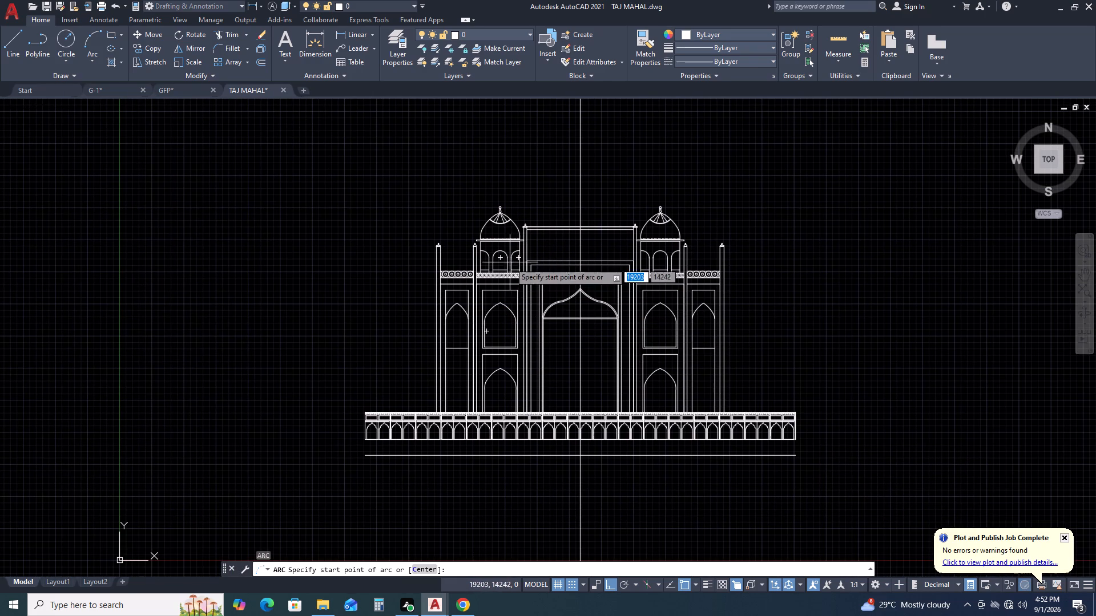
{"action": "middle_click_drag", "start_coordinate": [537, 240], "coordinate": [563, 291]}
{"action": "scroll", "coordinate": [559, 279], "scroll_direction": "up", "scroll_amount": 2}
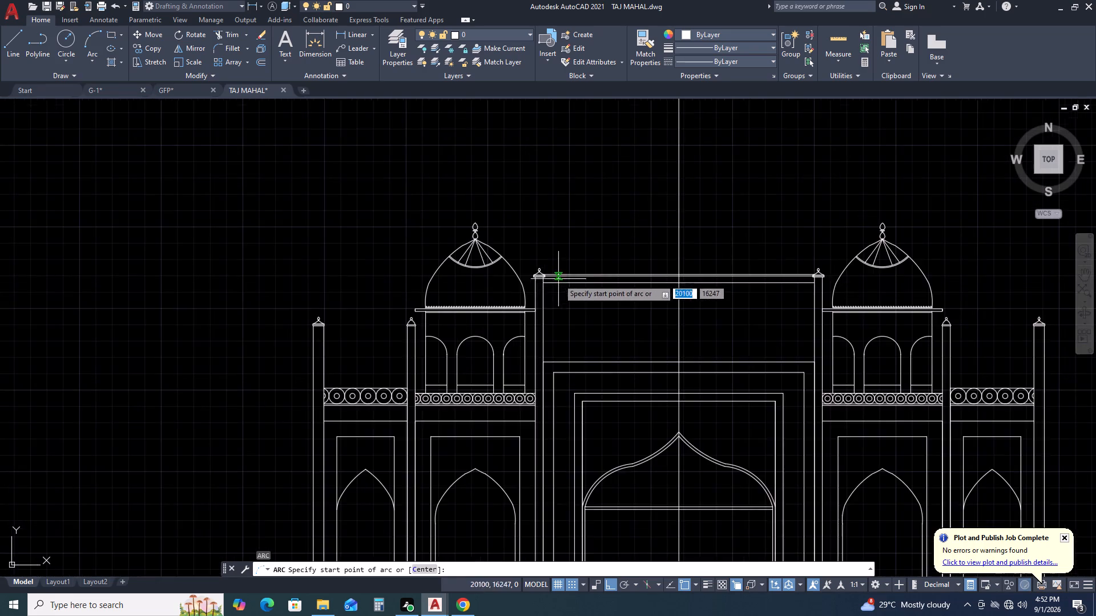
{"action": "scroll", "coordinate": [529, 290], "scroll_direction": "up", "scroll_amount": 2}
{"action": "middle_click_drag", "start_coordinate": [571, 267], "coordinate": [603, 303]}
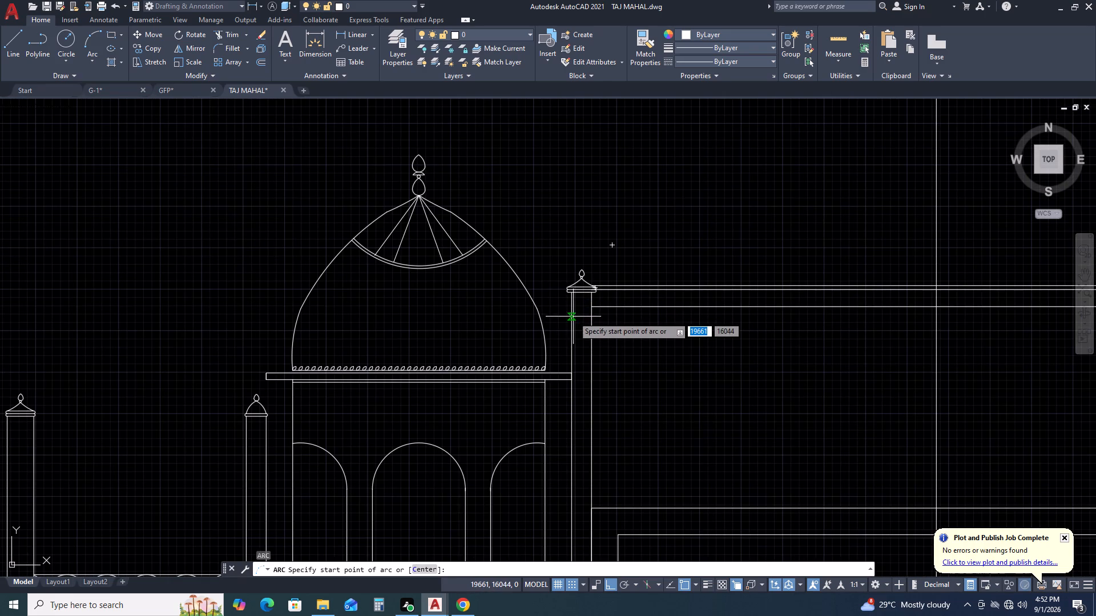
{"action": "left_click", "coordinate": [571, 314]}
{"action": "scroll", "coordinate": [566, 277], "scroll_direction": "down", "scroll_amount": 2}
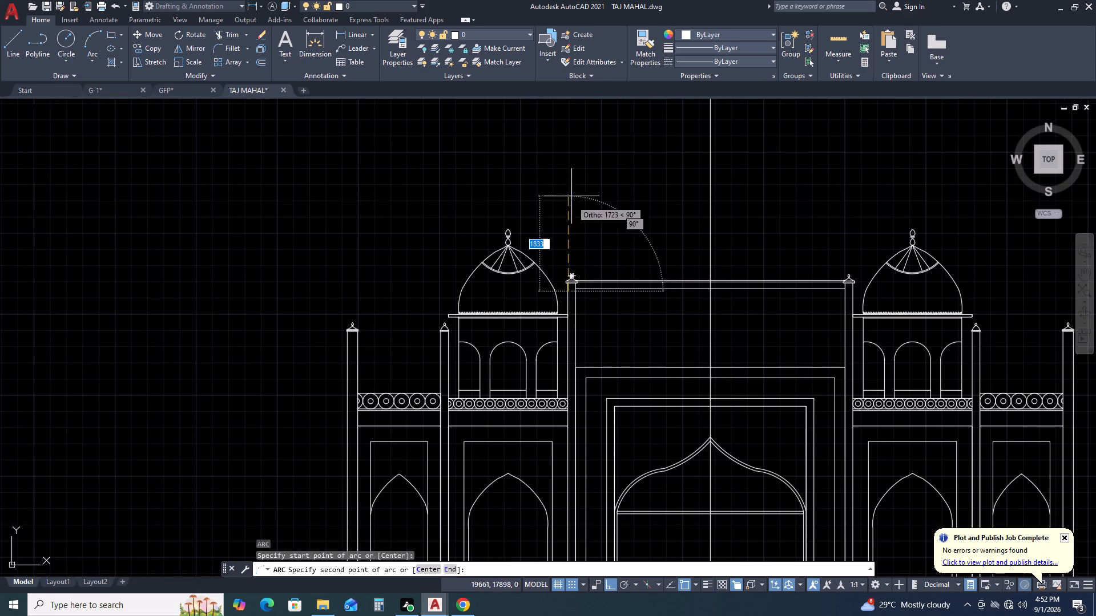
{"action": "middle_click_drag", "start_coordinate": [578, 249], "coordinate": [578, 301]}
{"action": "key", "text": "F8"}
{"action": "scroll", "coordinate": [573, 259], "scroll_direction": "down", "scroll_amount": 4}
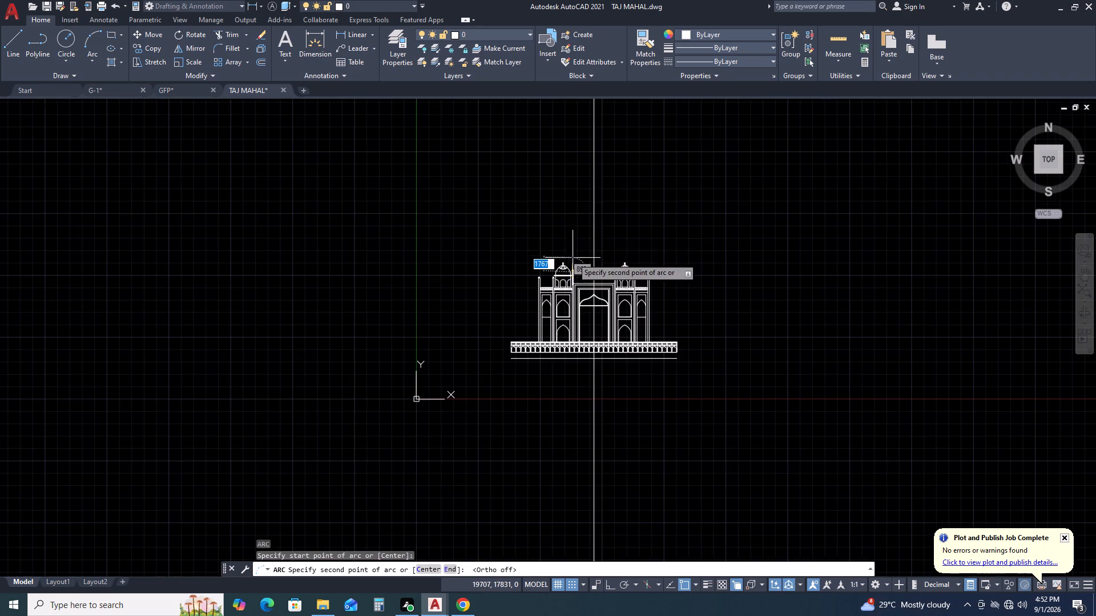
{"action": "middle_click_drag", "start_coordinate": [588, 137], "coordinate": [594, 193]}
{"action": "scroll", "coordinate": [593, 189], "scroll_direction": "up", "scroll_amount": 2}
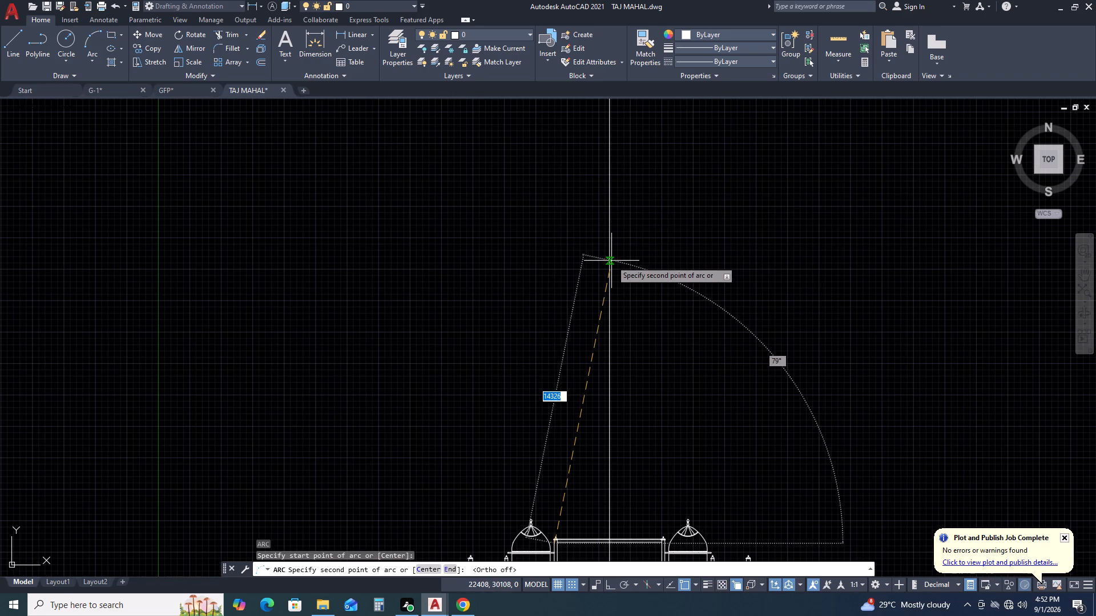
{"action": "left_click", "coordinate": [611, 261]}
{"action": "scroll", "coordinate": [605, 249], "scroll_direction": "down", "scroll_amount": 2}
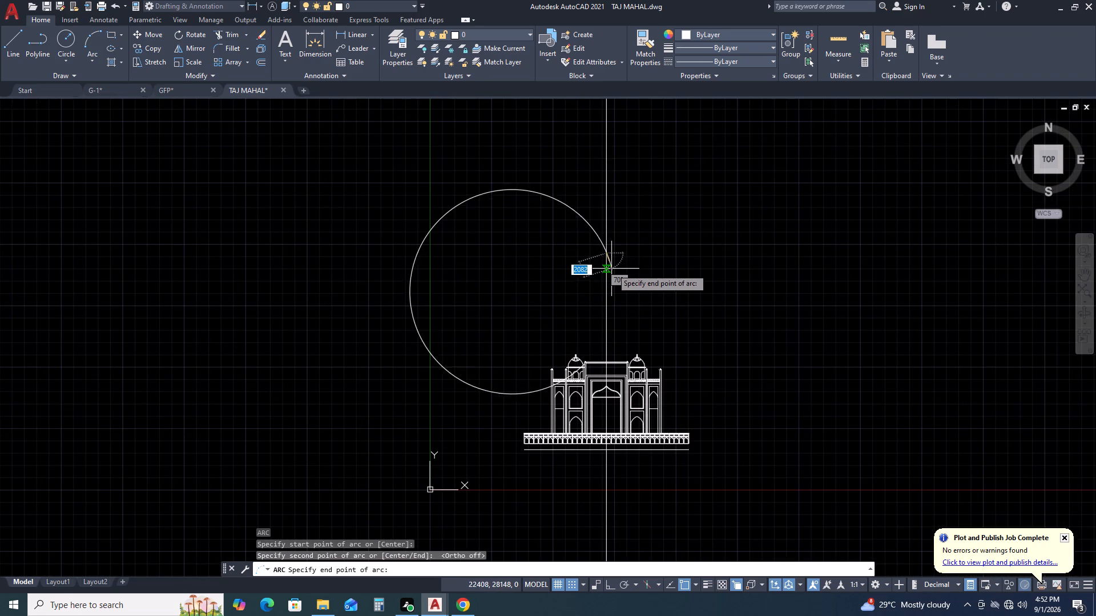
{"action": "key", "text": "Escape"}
Draw a three-point arc of about 2577 mm radius, bulging outward above the left tall pier from its outer edge just below the cap.
{"action": "scroll", "coordinate": [587, 370], "scroll_direction": "up", "scroll_amount": 4}
{"action": "key", "text": "space"}
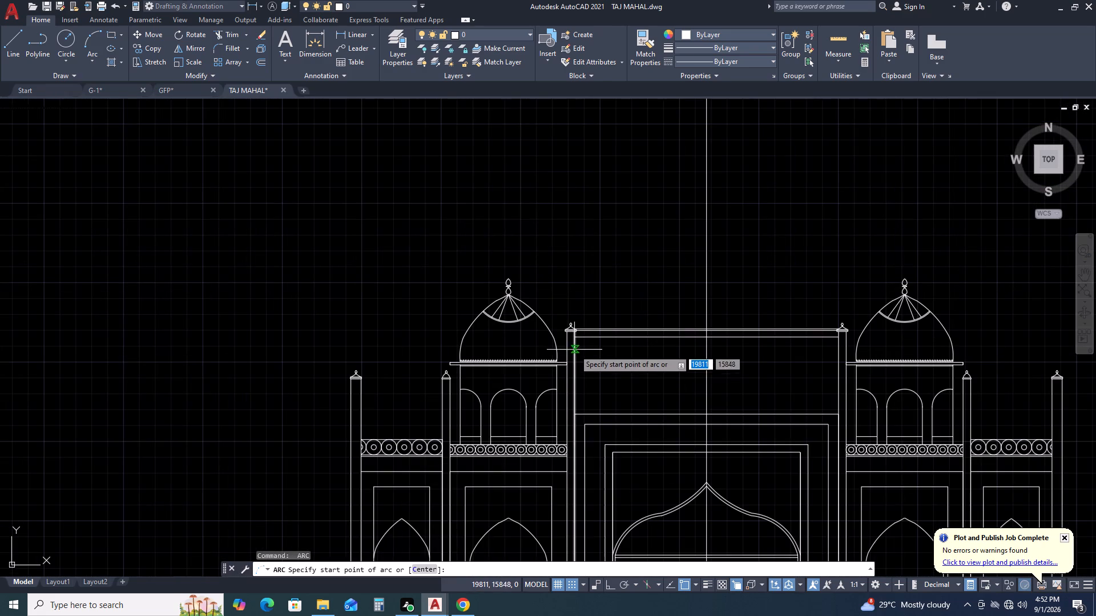
{"action": "scroll", "coordinate": [574, 348], "scroll_direction": "up", "scroll_amount": 2}
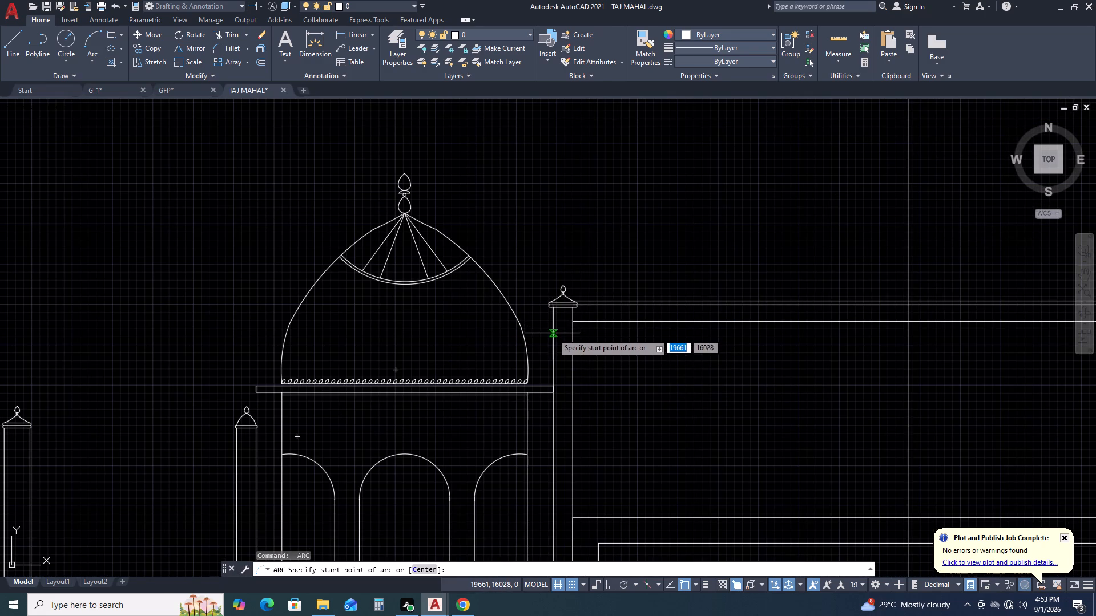
{"action": "left_click", "coordinate": [553, 333]}
{"action": "scroll", "coordinate": [522, 288], "scroll_direction": "down", "scroll_amount": 1}
{"action": "middle_click_drag", "start_coordinate": [542, 204], "coordinate": [549, 307]}
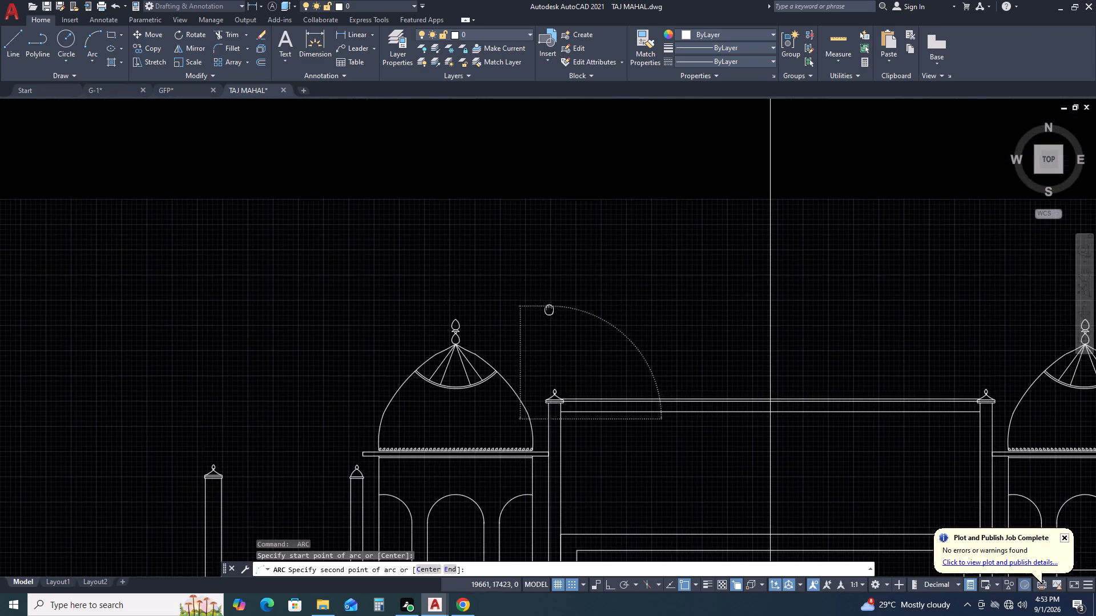
{"action": "scroll", "coordinate": [542, 299], "scroll_direction": "down", "scroll_amount": 2}
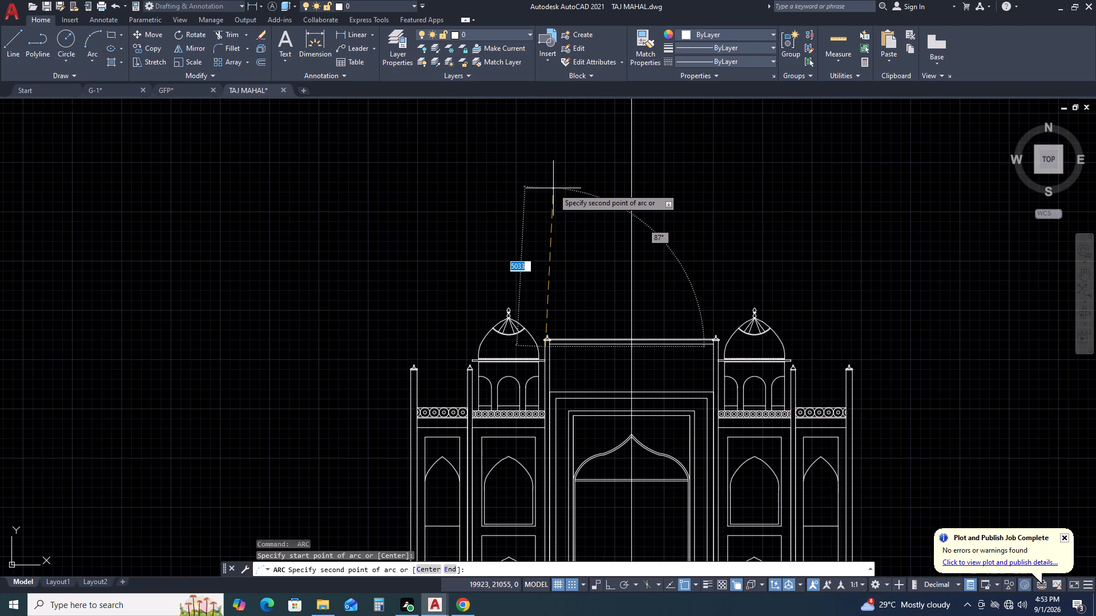
{"action": "key", "text": "F8"}
{"action": "left_click", "coordinate": [547, 184]}
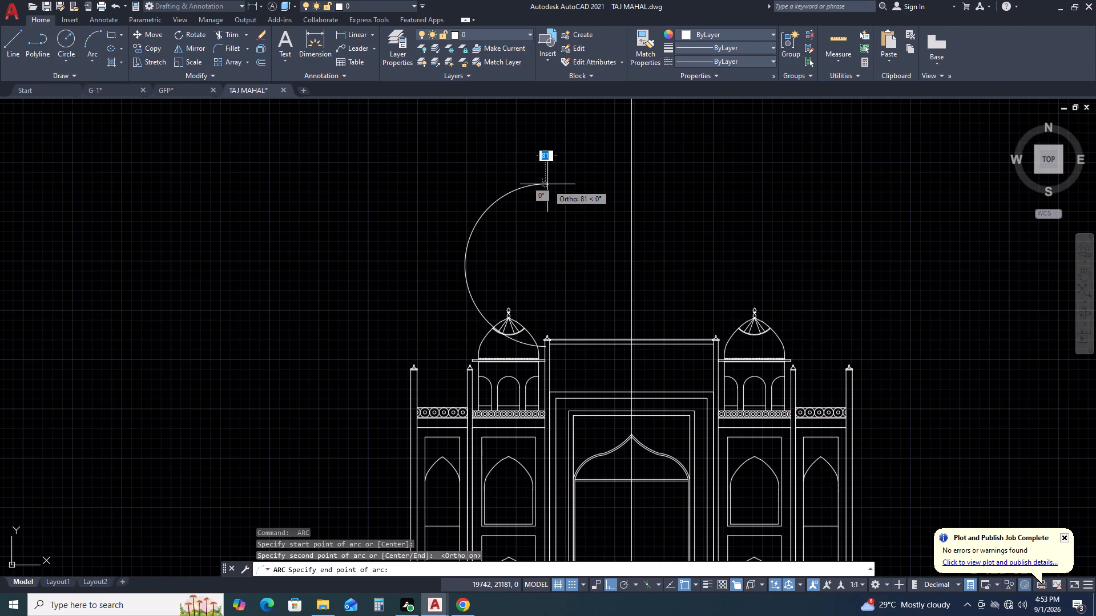
{"action": "left_click", "coordinate": [547, 184]}
Flatten the large arc by stretching its midpoint toward the centreline, to a radius of about 3847 mm.
{"action": "left_click", "coordinate": [529, 261]}
{"action": "left_click", "coordinate": [468, 188]}
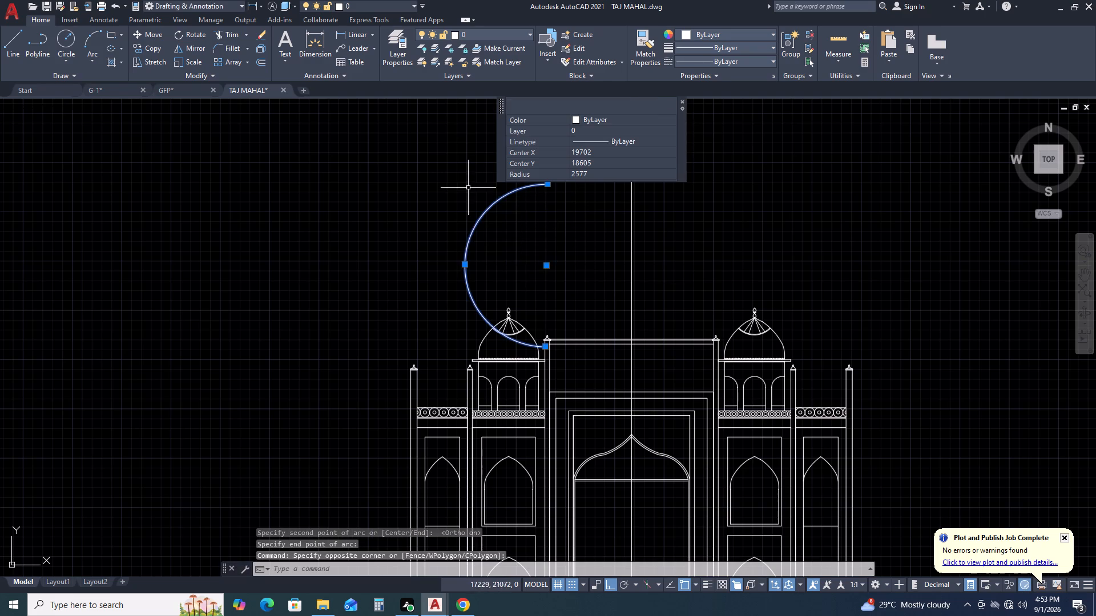
{"action": "left_click", "coordinate": [464, 265]}
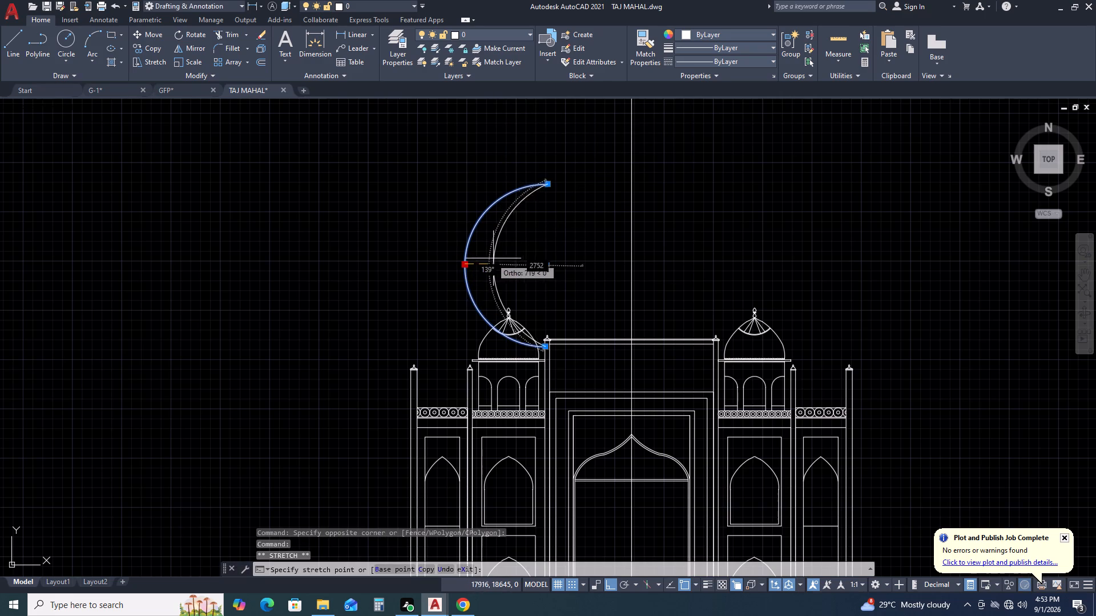
{"action": "left_click", "coordinate": [515, 253]}
{"action": "middle_click_drag", "start_coordinate": [593, 252], "coordinate": [591, 314]}
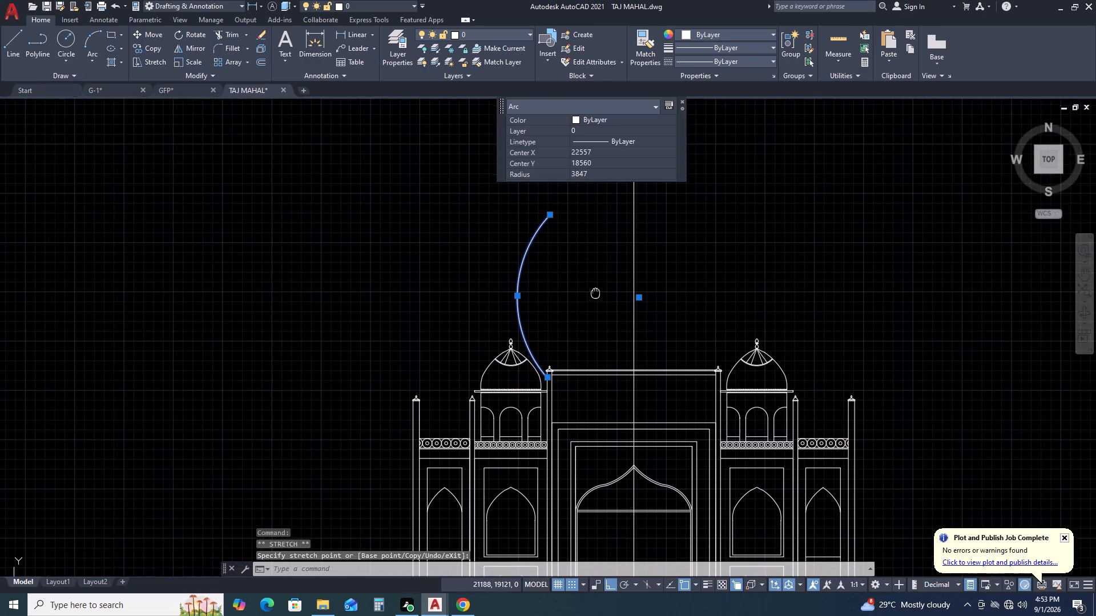
{"action": "middle_click_drag", "start_coordinate": [591, 314], "coordinate": [579, 327]}
{"action": "key", "text": "Escape"}
Mirror the large dome arc about the vertical centreline, keeping the original.
{"action": "middle_click_drag", "start_coordinate": [662, 245], "coordinate": [660, 263]}
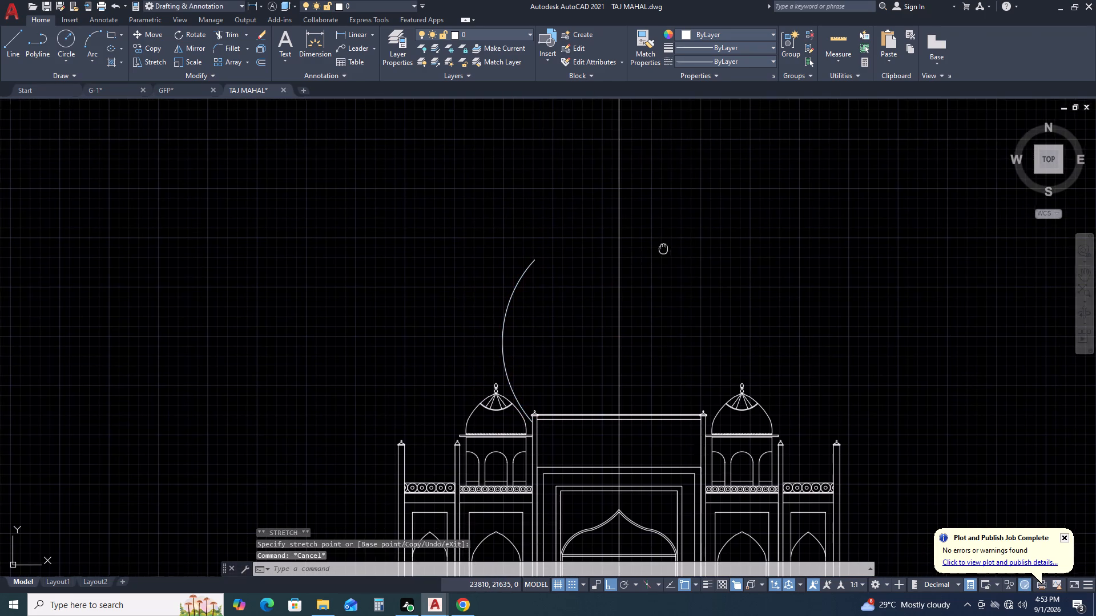
{"action": "middle_click_drag", "start_coordinate": [660, 263], "coordinate": [632, 325]}
{"action": "middle_click_drag", "start_coordinate": [676, 322], "coordinate": [577, 265]}
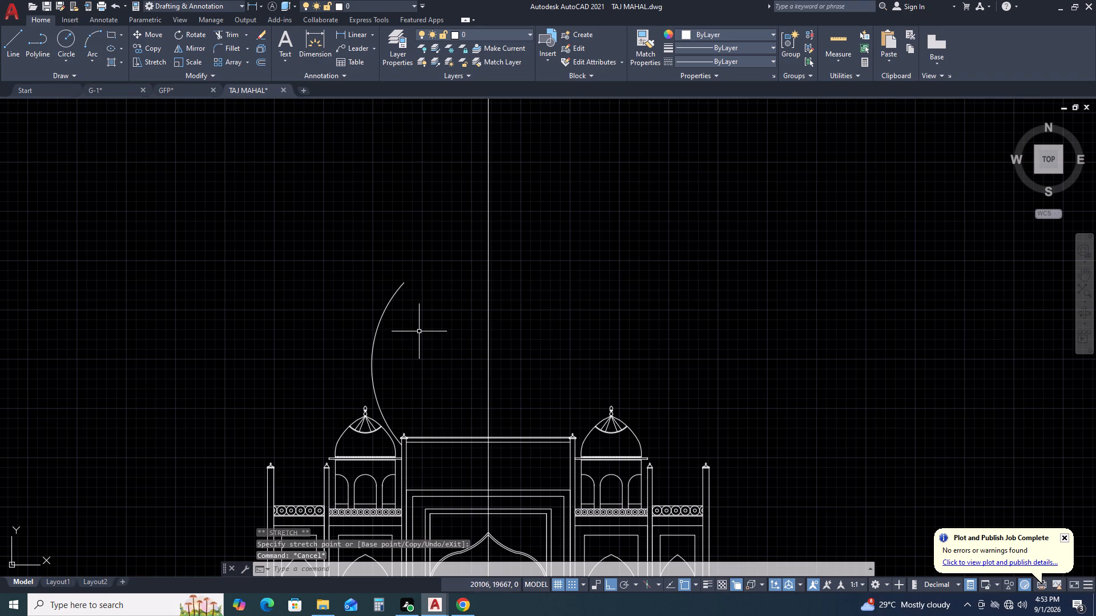
{"action": "left_click_drag", "start_coordinate": [419, 332], "coordinate": [406, 317]}
{"action": "left_click", "coordinate": [375, 268]}
{"action": "key", "text": "m"}
{"action": "key", "text": "i"}
{"action": "key", "text": "space"}
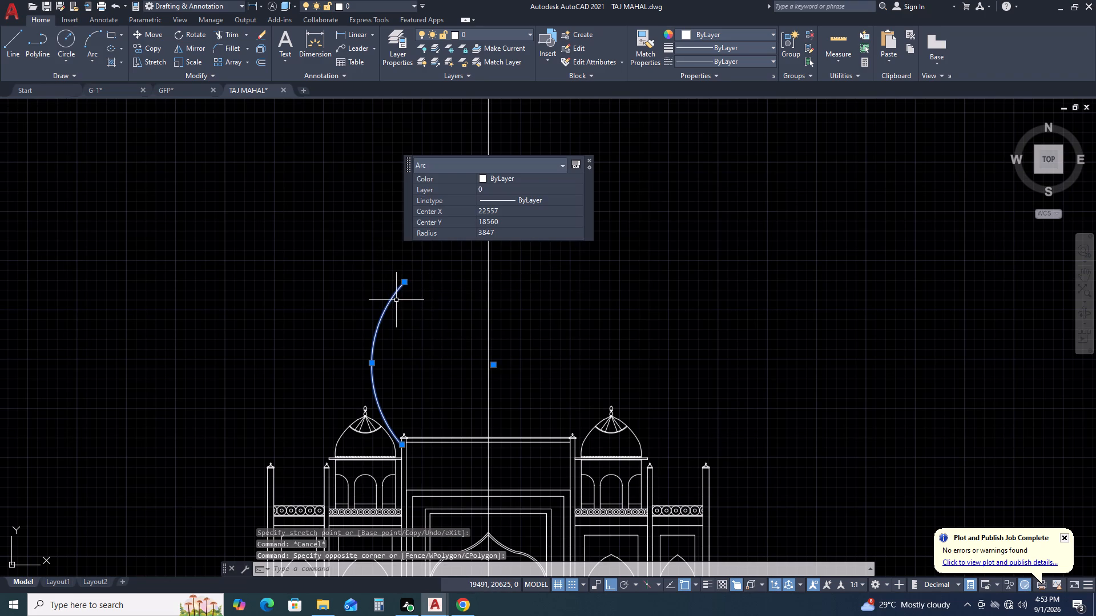
{"action": "left_click", "coordinate": [490, 436]}
{"action": "left_click", "coordinate": [483, 193]}
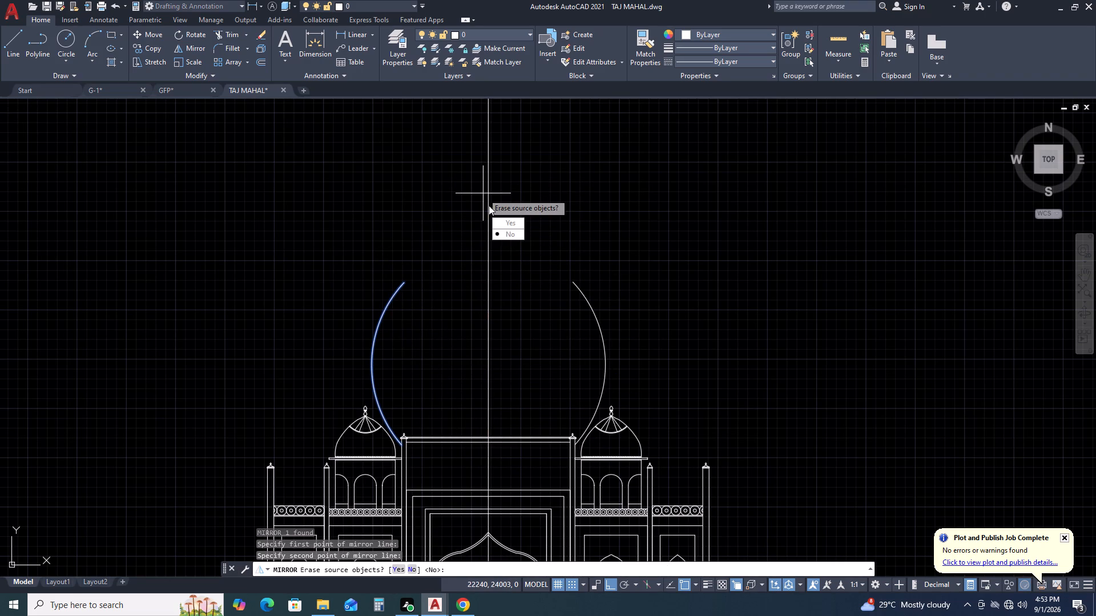
{"action": "left_click", "coordinate": [508, 240]}
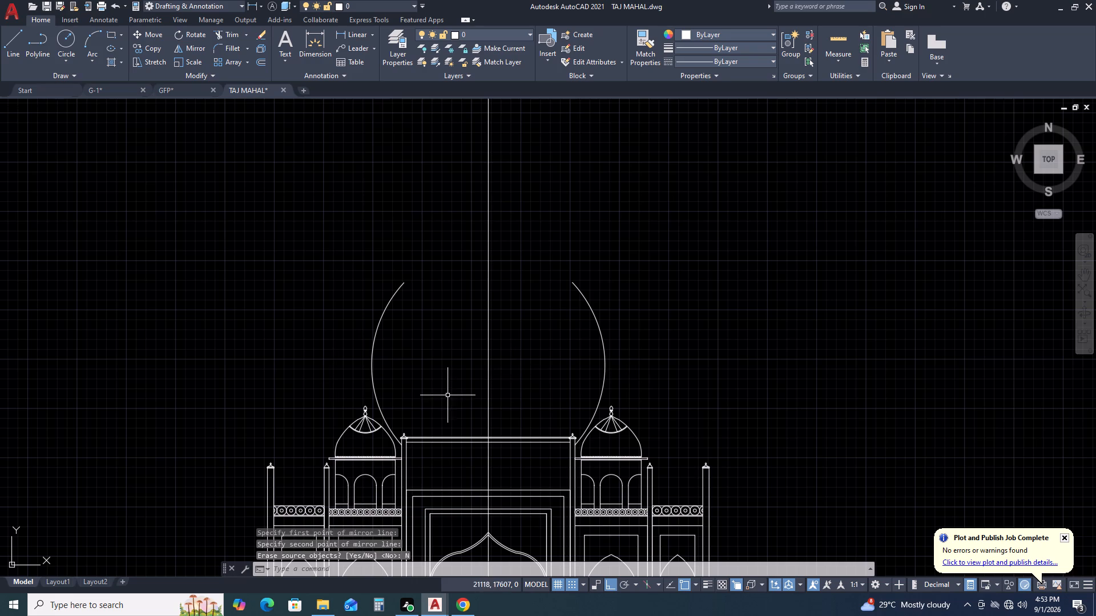
Draw a horizontal line joining the upper ends of the two large dome arcs.
{"action": "middle_click_drag", "start_coordinate": [448, 339], "coordinate": [532, 371]}
{"action": "middle_click", "coordinate": [533, 371]}
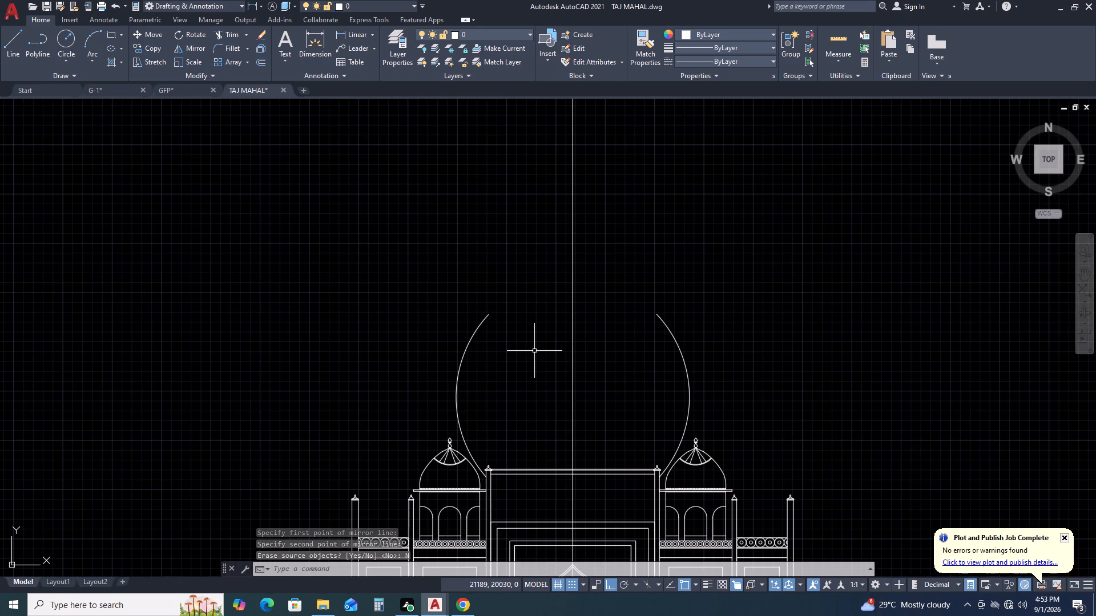
{"action": "key", "text": "l"}
{"action": "key", "text": "space"}
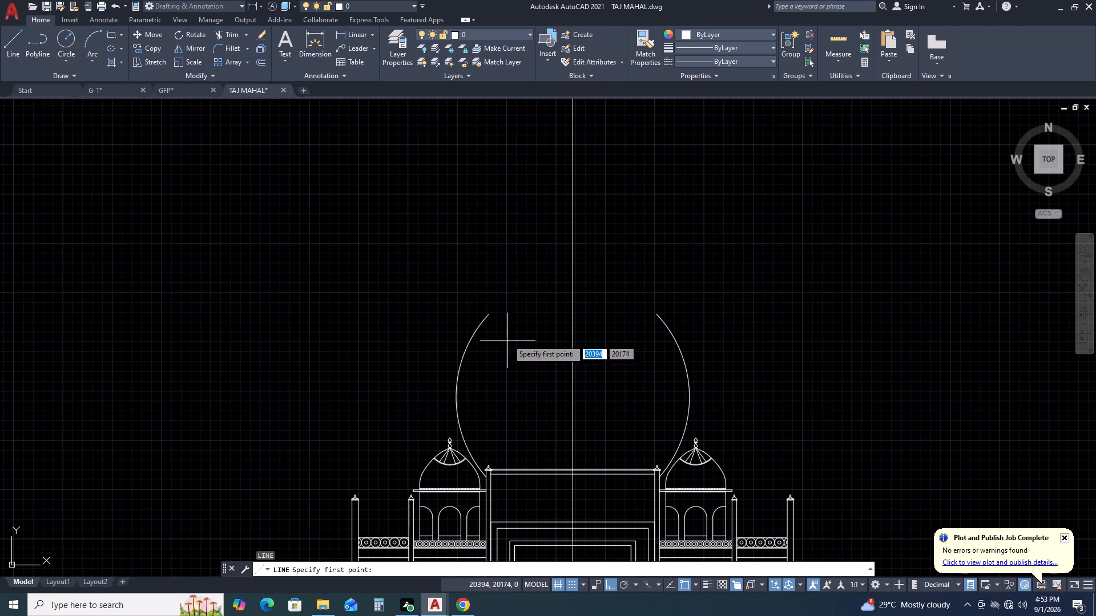
{"action": "left_click", "coordinate": [489, 312]}
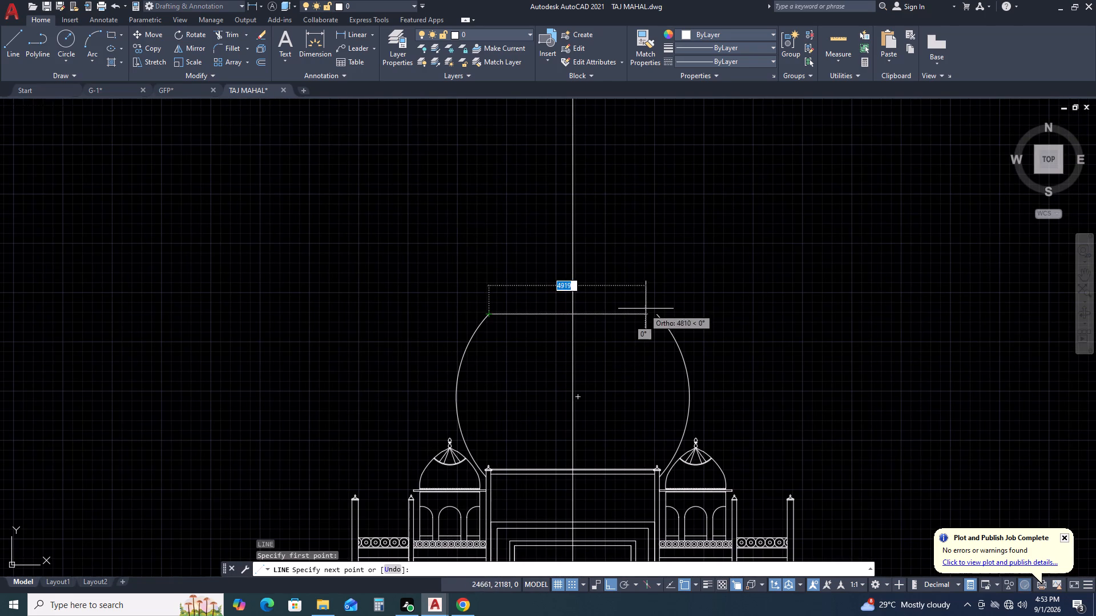
{"action": "left_click", "coordinate": [657, 313]}
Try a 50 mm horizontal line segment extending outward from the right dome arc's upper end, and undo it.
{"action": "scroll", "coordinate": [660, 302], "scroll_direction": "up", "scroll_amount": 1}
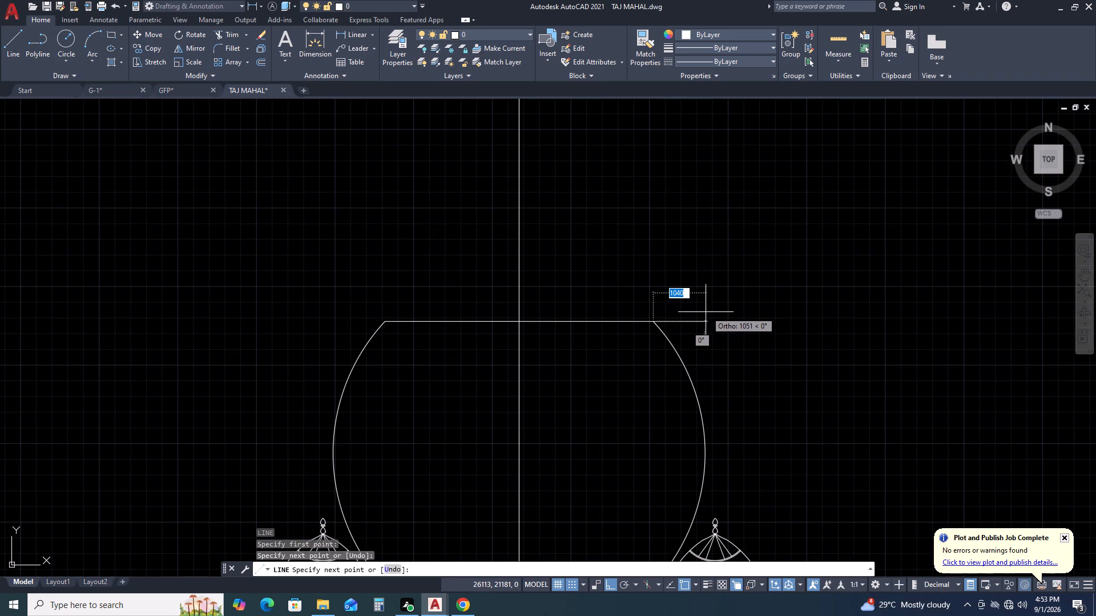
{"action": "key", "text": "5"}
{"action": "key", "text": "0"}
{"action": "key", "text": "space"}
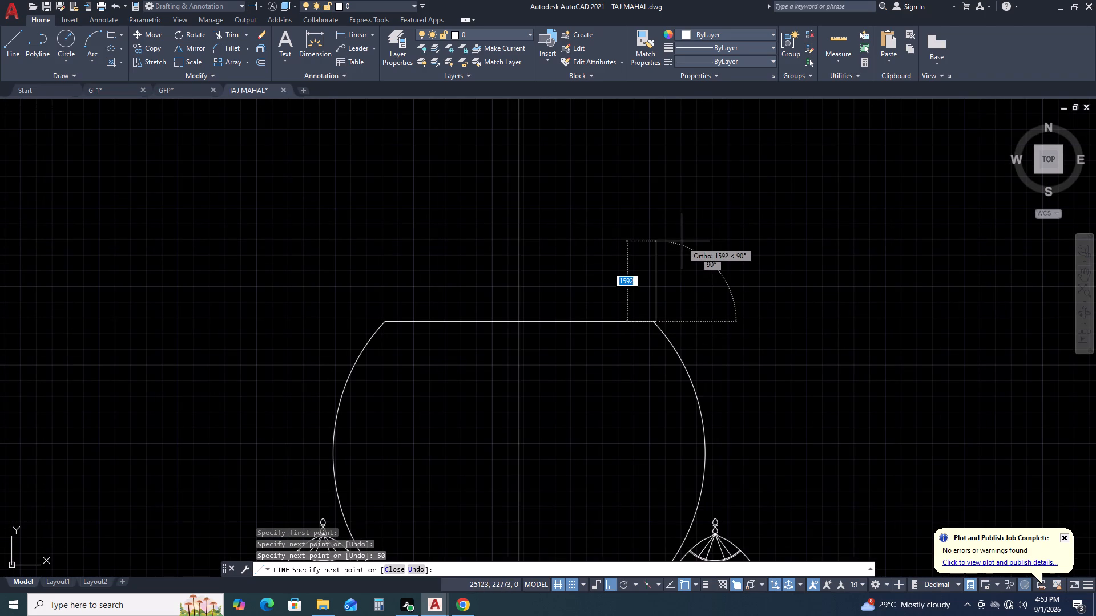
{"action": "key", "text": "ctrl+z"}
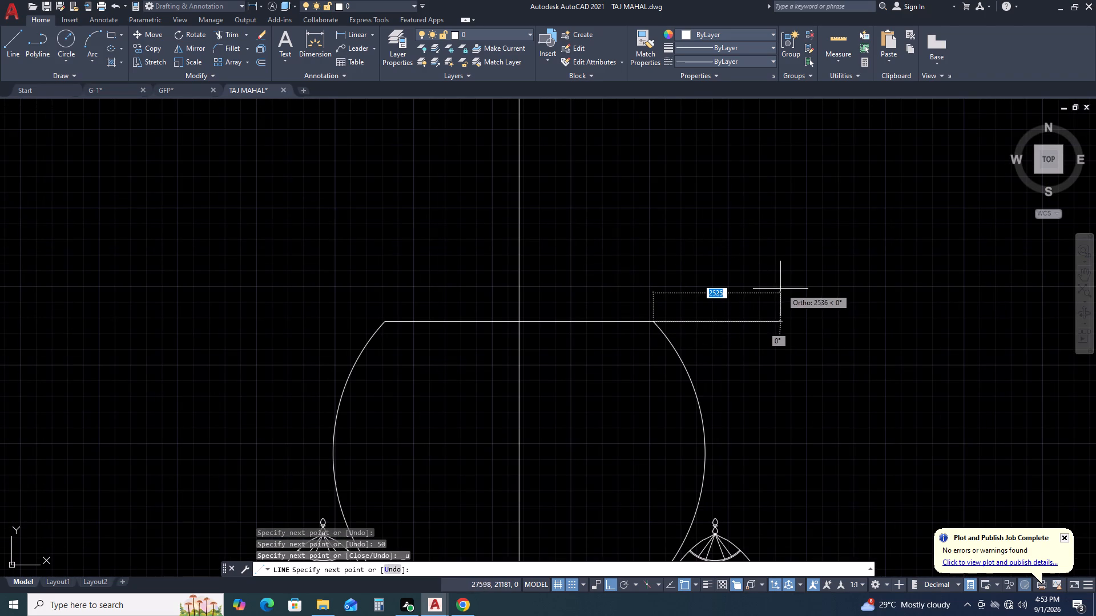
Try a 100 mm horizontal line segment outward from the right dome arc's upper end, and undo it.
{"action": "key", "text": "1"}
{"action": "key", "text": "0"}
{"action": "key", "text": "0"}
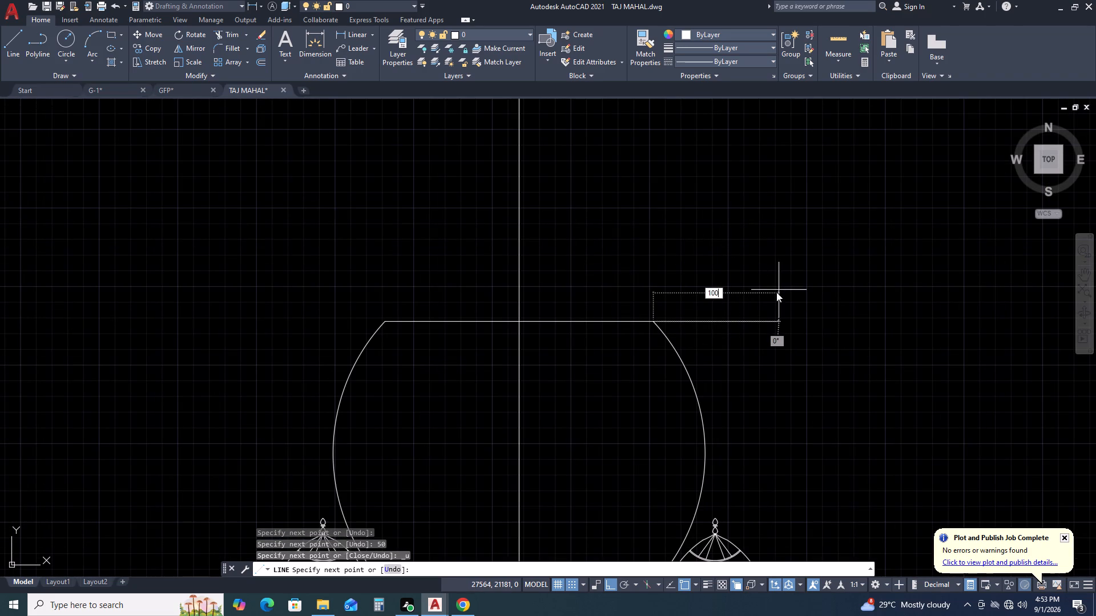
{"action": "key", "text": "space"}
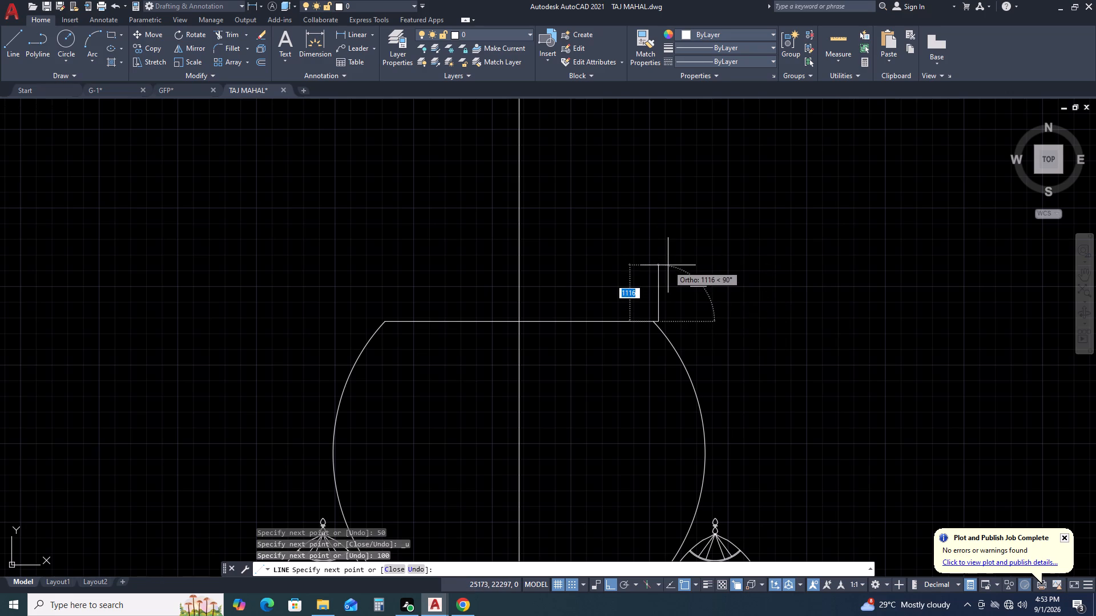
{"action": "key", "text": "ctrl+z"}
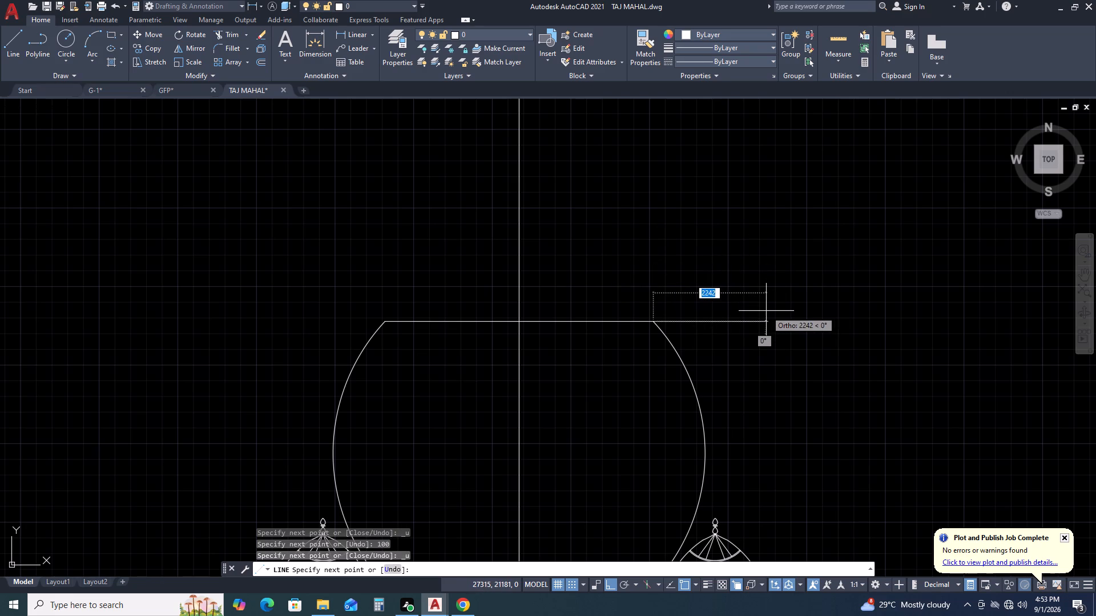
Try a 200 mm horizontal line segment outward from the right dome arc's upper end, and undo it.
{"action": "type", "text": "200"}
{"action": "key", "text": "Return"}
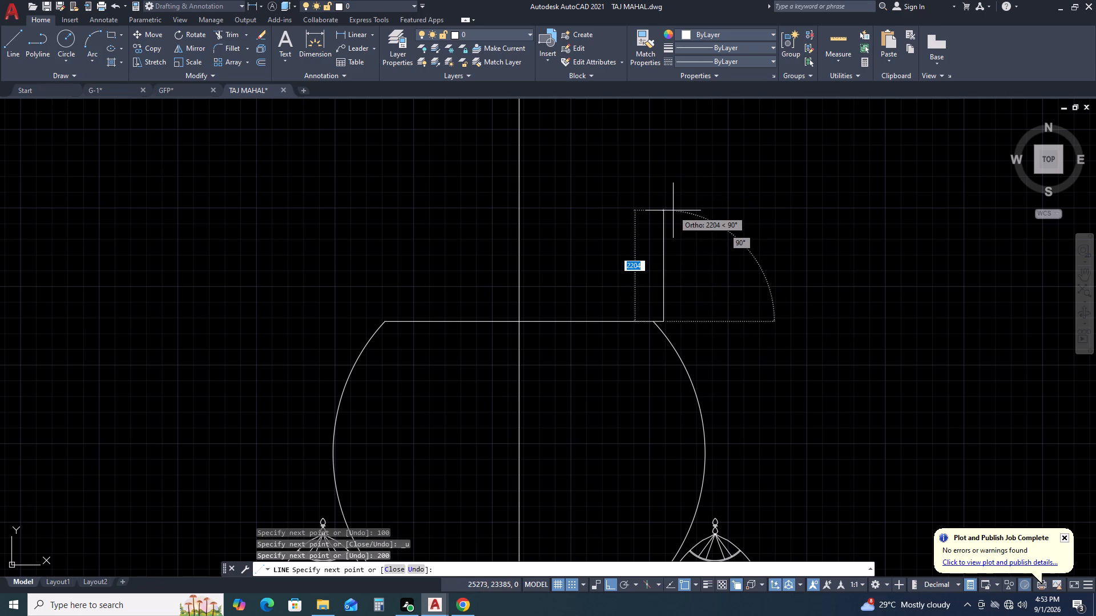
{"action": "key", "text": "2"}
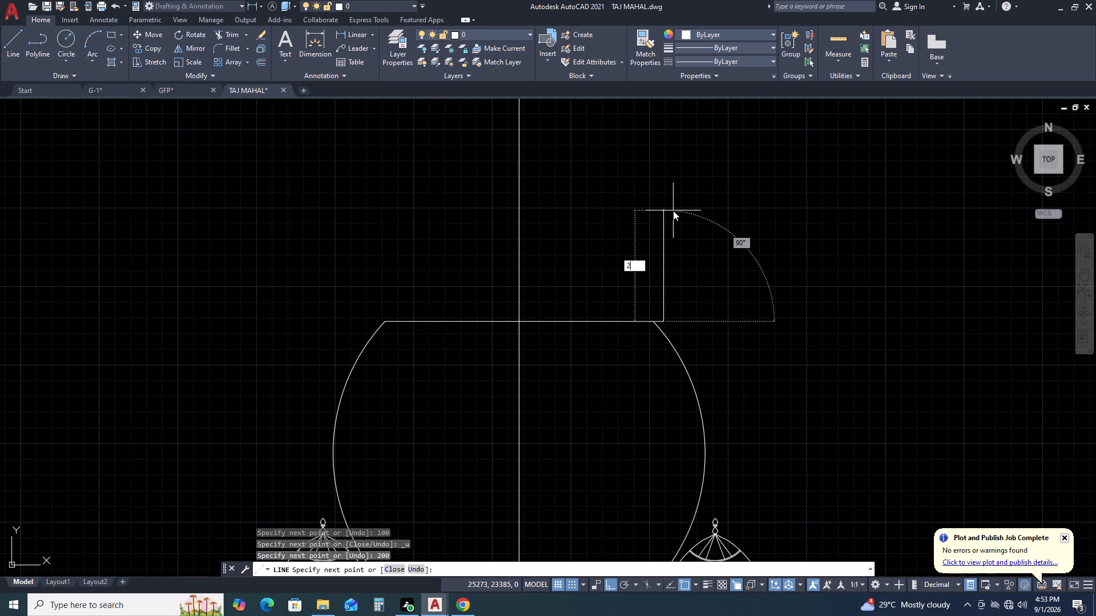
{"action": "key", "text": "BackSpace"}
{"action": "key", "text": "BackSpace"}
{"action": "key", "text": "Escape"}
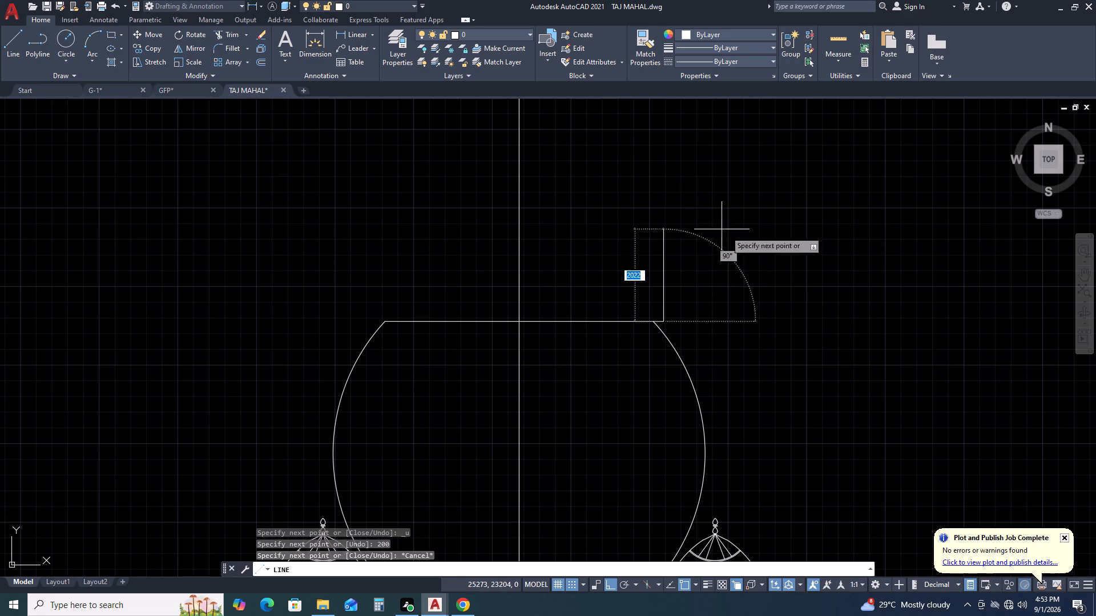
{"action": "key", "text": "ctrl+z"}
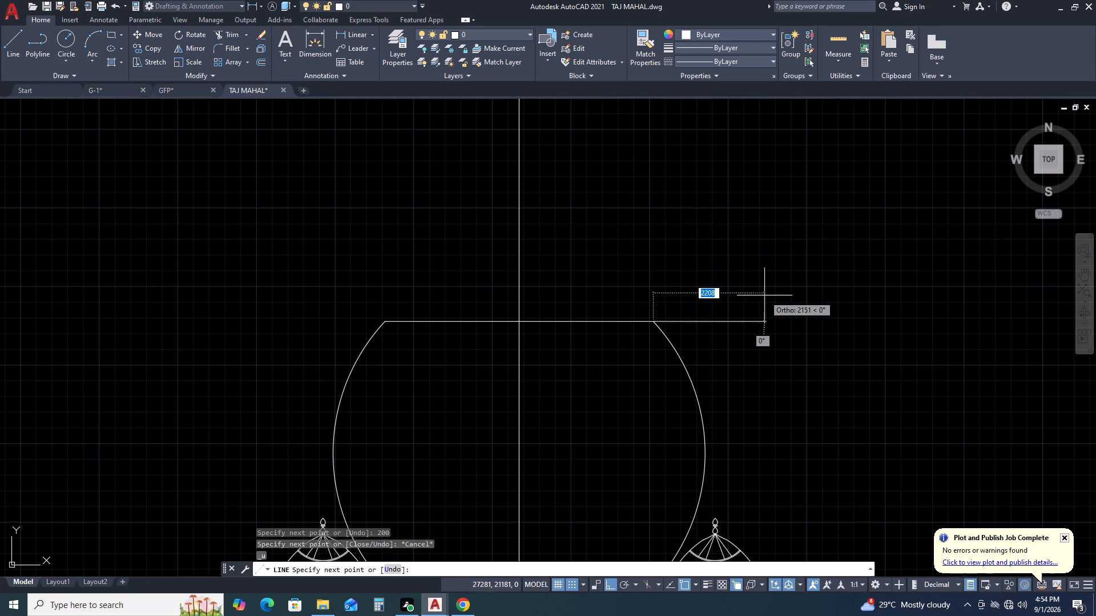
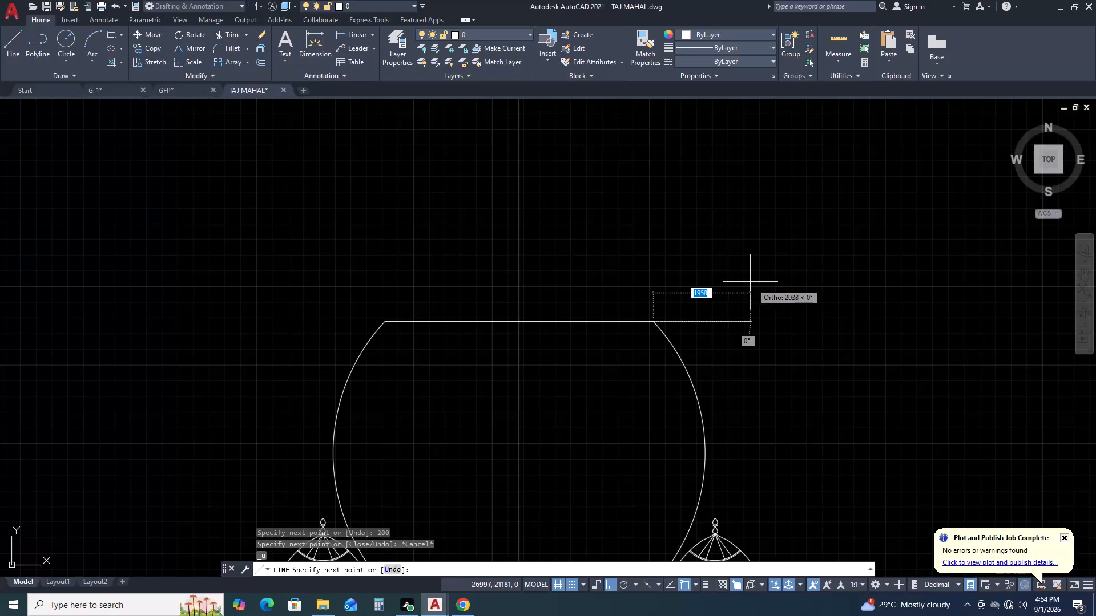
Draw a 200 mm horizontal line segment outward from the right dome arc's upper end.
{"action": "type", "text": "200"}
{"action": "key", "text": "Return"}
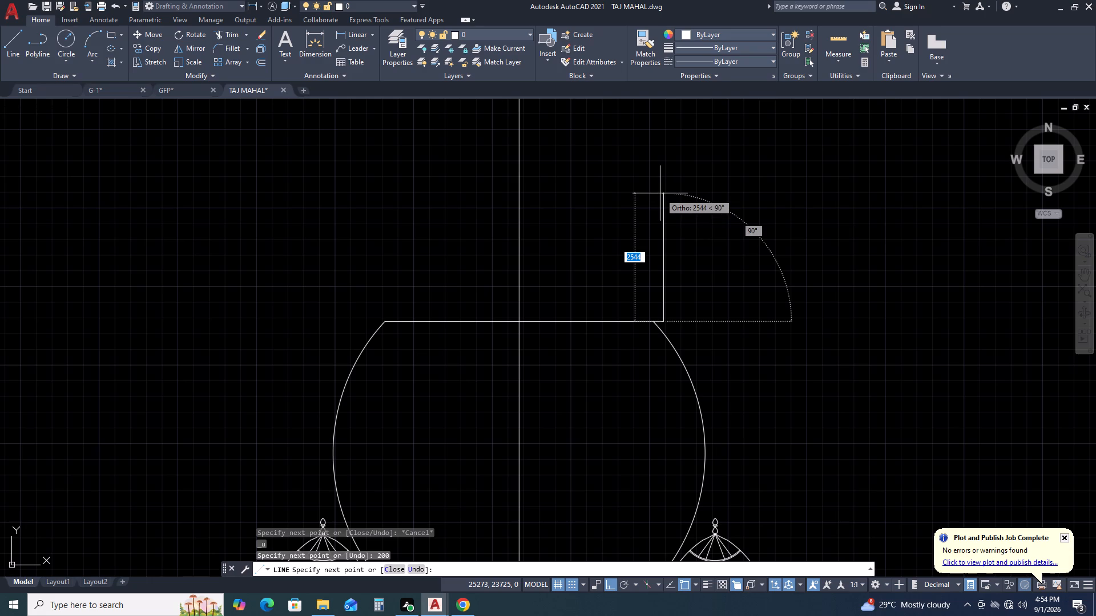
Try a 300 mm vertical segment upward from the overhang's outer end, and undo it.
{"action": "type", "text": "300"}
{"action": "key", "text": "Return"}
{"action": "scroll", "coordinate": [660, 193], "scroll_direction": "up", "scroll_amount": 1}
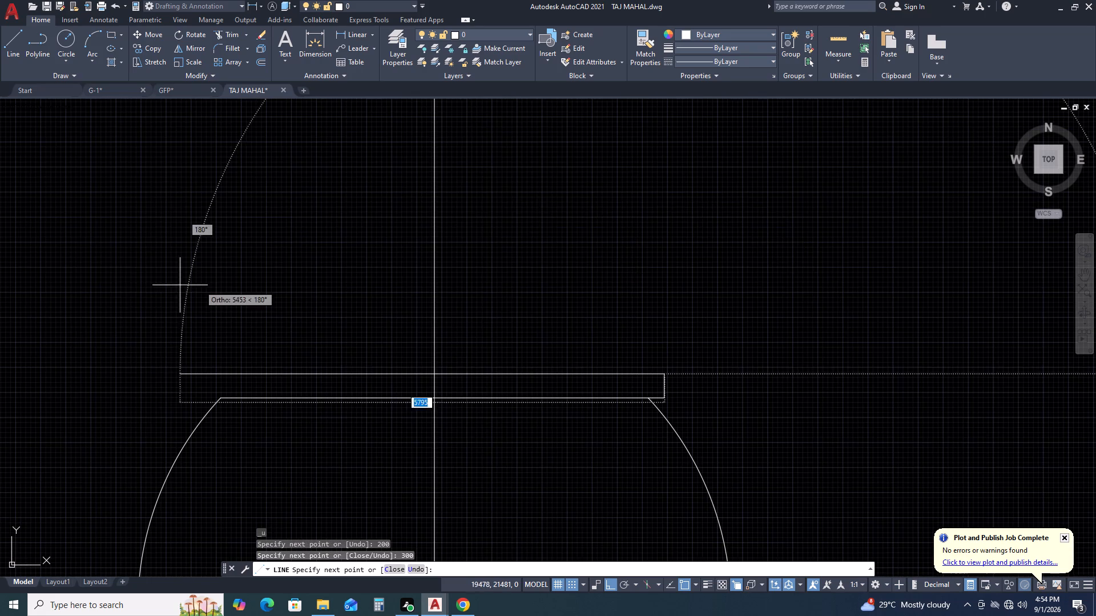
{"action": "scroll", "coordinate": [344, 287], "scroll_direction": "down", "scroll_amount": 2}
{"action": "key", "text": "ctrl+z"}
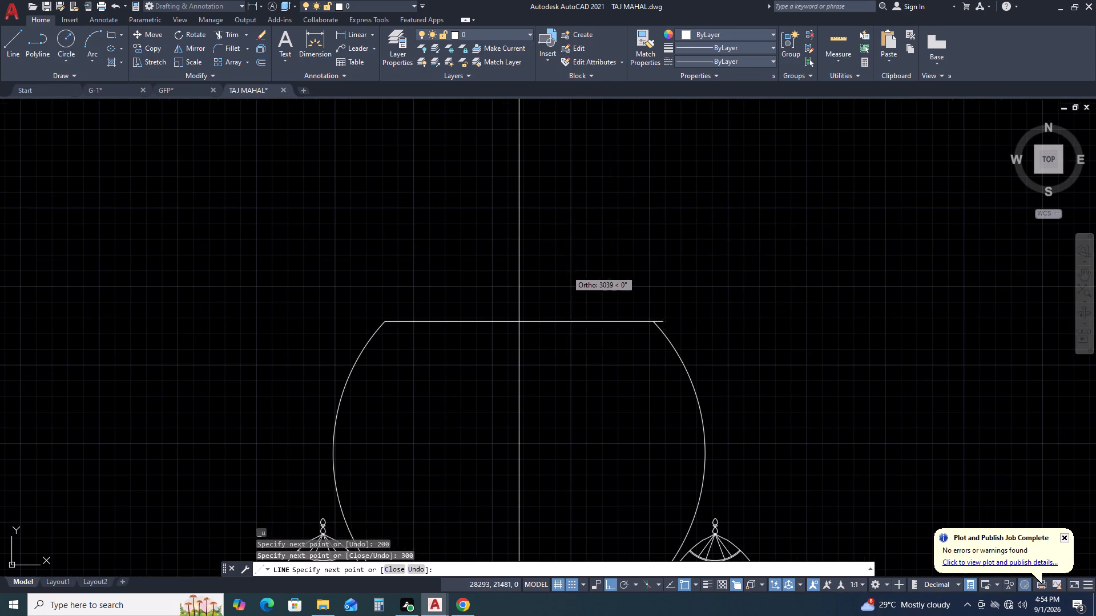
Complete the band outline 250 mm high, extending its top edge 200 mm beyond the left arc's end and closing down to that end.
{"action": "type", "text": "250"}
{"action": "key", "text": "Return"}
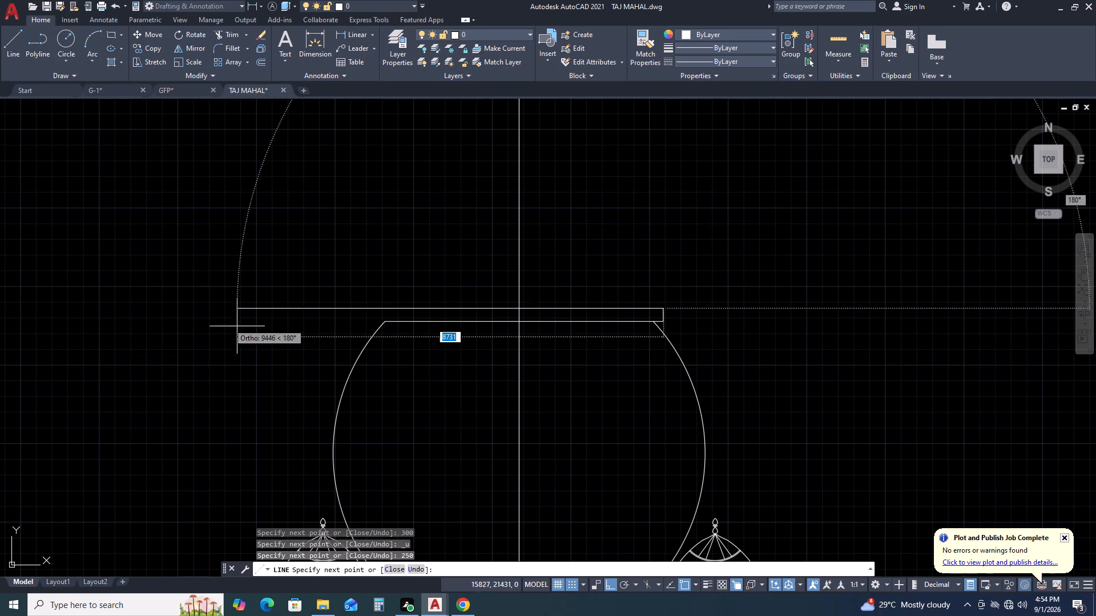
{"action": "scroll", "coordinate": [388, 313], "scroll_direction": "up", "scroll_amount": 2}
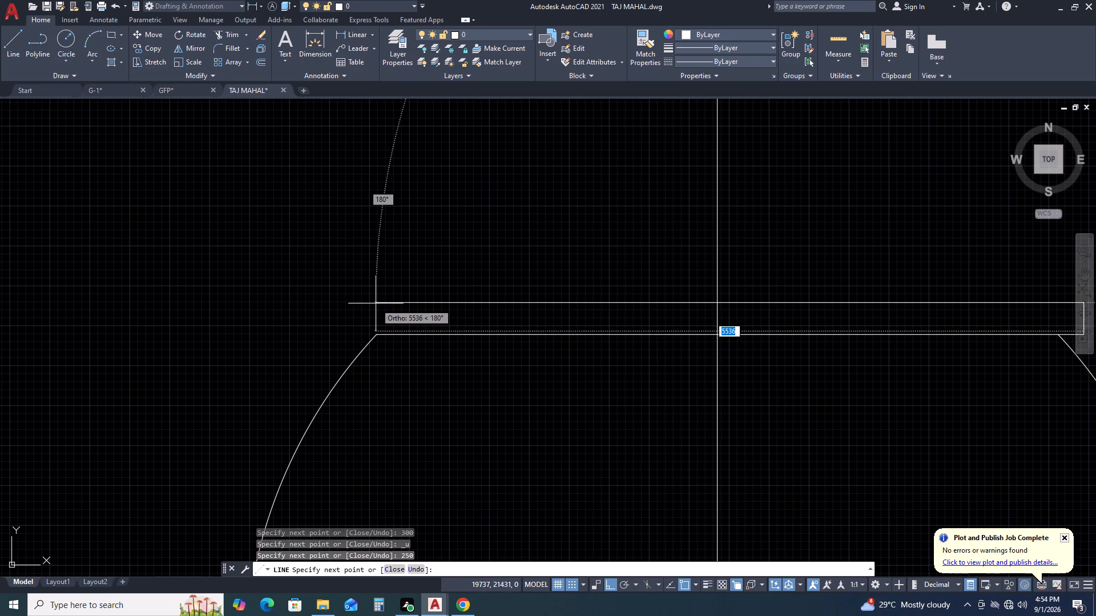
{"action": "left_click", "coordinate": [377, 302]}
{"action": "key", "text": "2"}
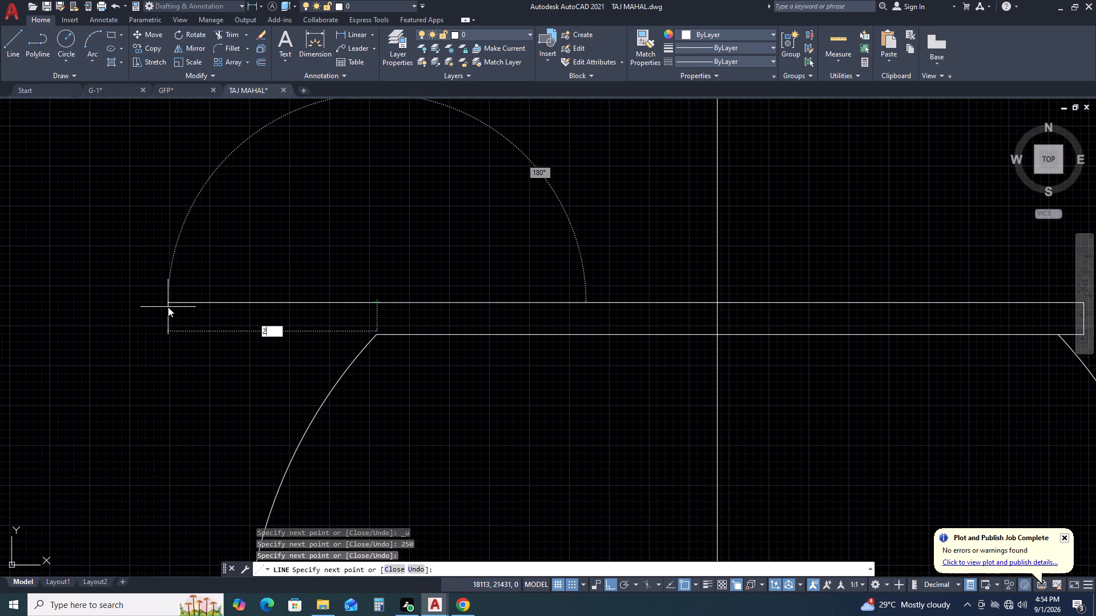
{"action": "key", "text": "5"}
{"action": "key", "text": "BackSpace"}
{"action": "type", "text": "00"}
{"action": "key", "text": "Return"}
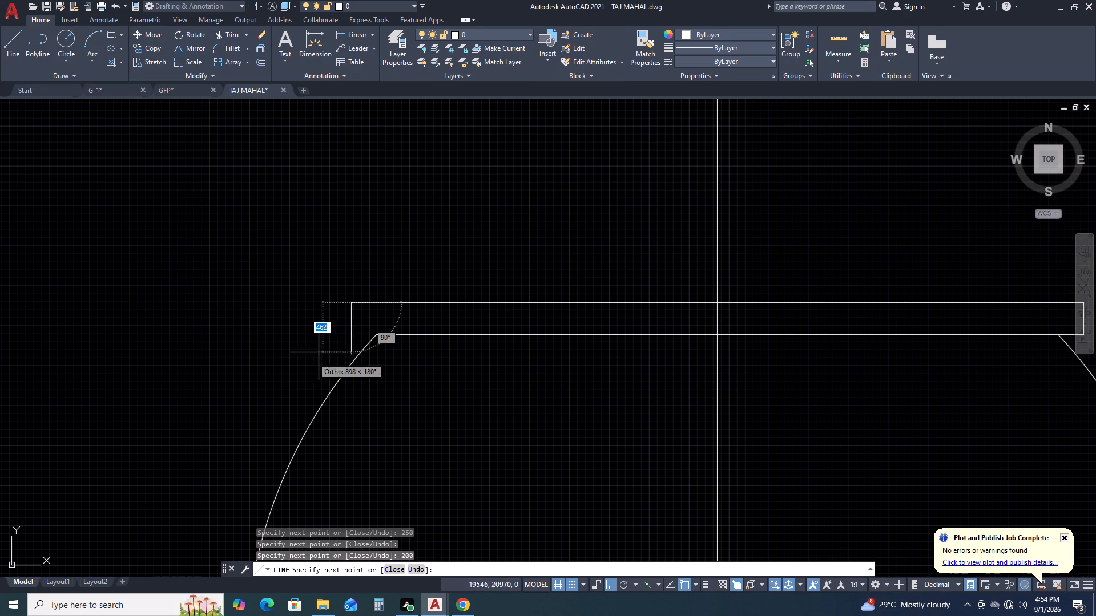
{"action": "scroll", "coordinate": [357, 322], "scroll_direction": "up", "scroll_amount": 1}
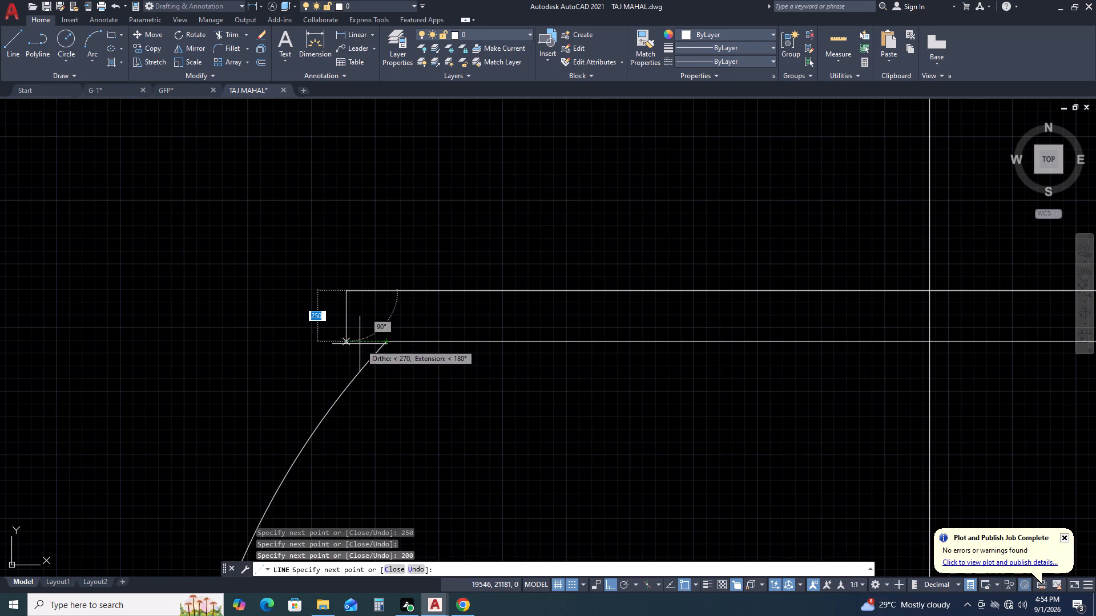
{"action": "left_click", "coordinate": [344, 341]}
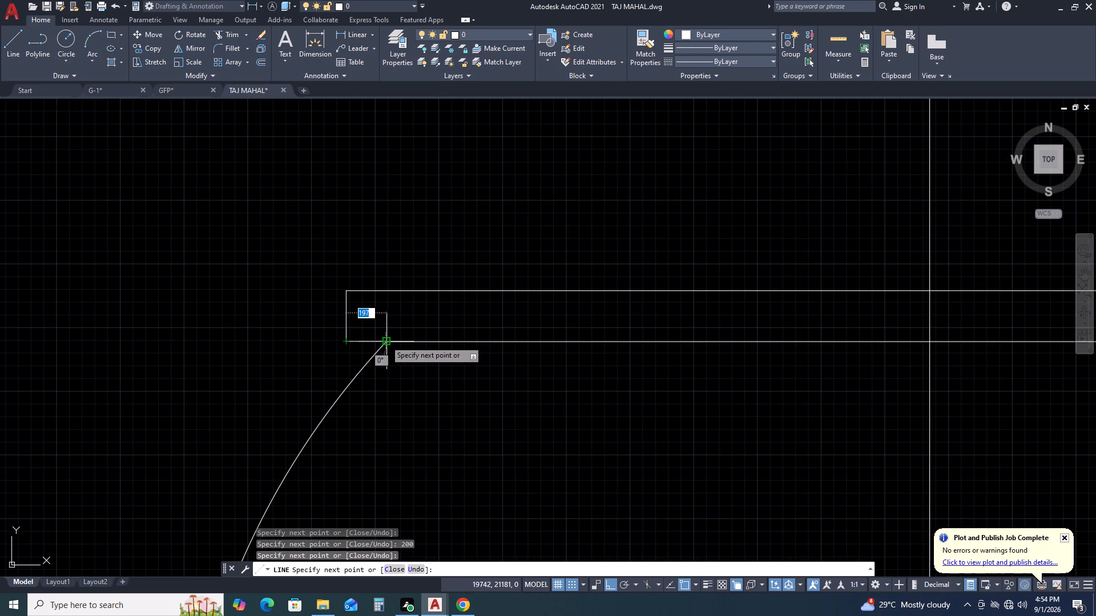
{"action": "left_click", "coordinate": [385, 341]}
{"action": "key", "text": "Escape"}
{"action": "scroll", "coordinate": [490, 319], "scroll_direction": "down", "scroll_amount": 4}
{"action": "middle_click_drag", "start_coordinate": [691, 318], "coordinate": [532, 312]}
{"action": "middle_click", "coordinate": [526, 312]}
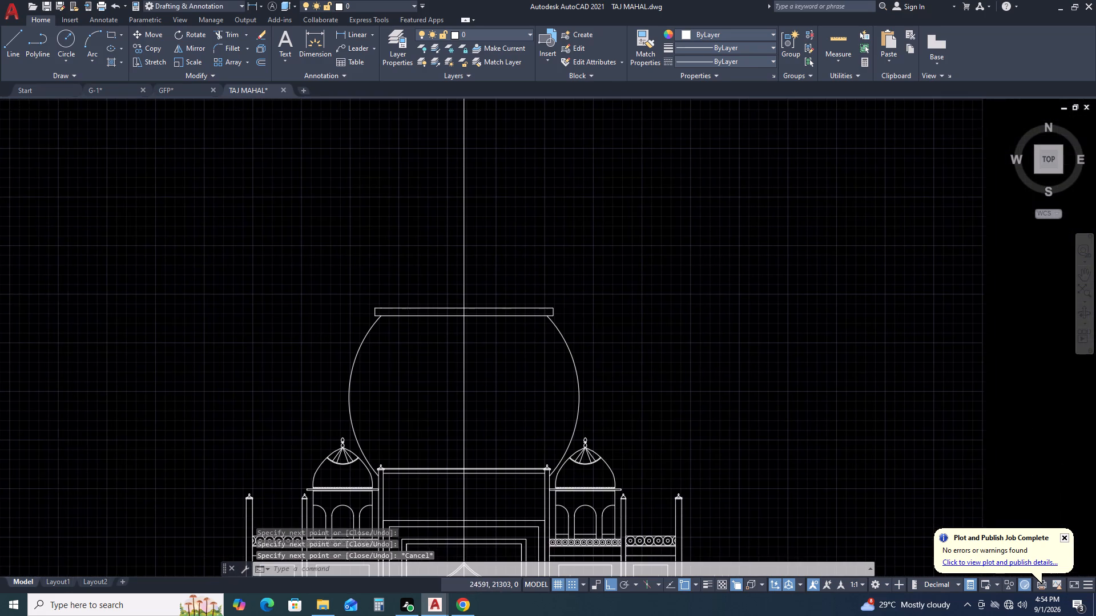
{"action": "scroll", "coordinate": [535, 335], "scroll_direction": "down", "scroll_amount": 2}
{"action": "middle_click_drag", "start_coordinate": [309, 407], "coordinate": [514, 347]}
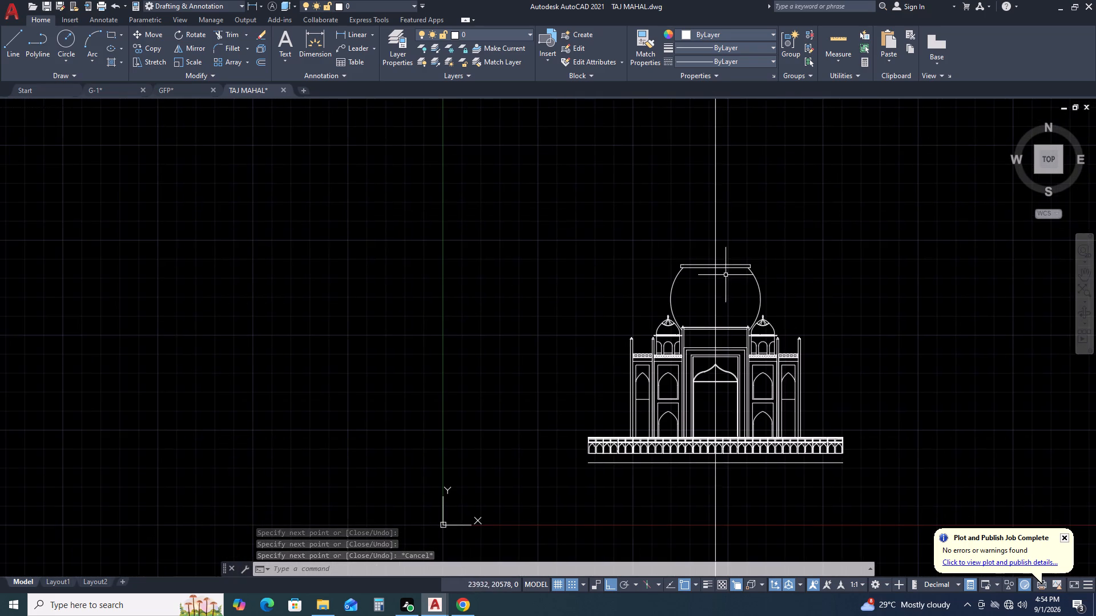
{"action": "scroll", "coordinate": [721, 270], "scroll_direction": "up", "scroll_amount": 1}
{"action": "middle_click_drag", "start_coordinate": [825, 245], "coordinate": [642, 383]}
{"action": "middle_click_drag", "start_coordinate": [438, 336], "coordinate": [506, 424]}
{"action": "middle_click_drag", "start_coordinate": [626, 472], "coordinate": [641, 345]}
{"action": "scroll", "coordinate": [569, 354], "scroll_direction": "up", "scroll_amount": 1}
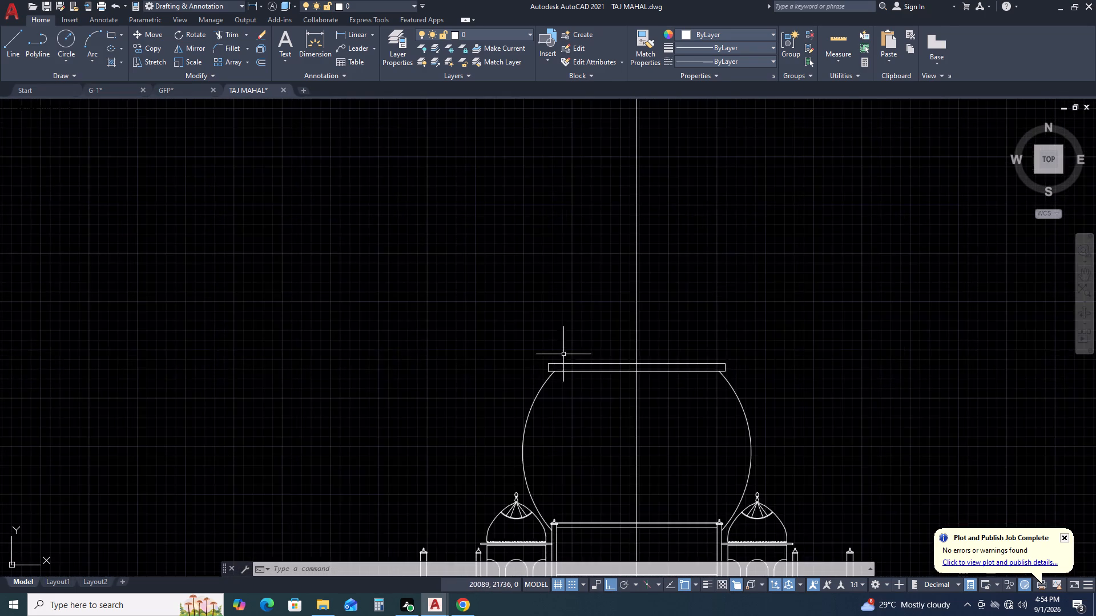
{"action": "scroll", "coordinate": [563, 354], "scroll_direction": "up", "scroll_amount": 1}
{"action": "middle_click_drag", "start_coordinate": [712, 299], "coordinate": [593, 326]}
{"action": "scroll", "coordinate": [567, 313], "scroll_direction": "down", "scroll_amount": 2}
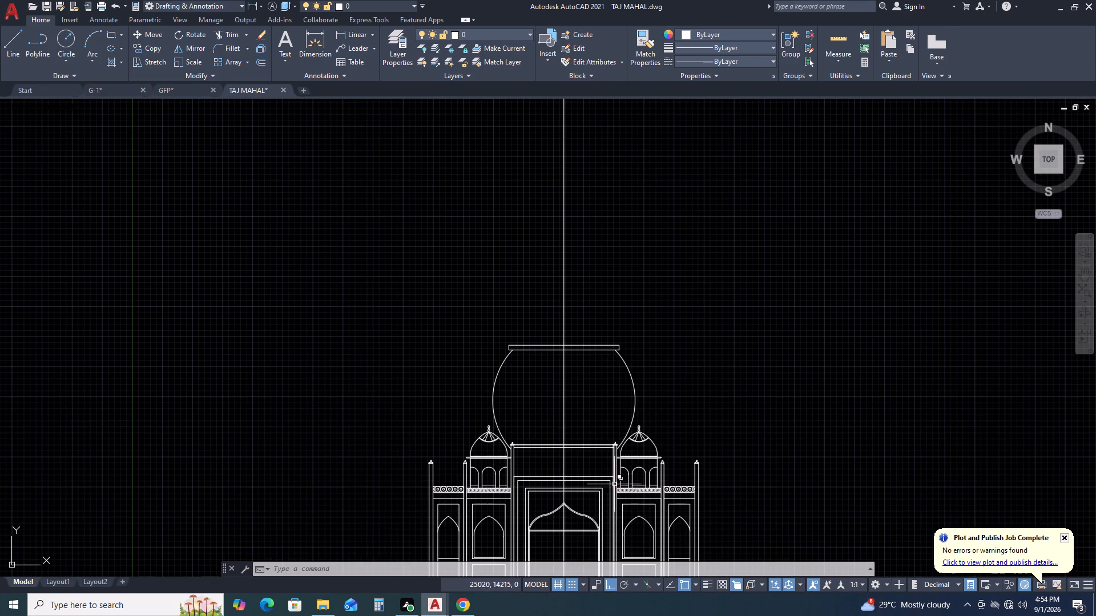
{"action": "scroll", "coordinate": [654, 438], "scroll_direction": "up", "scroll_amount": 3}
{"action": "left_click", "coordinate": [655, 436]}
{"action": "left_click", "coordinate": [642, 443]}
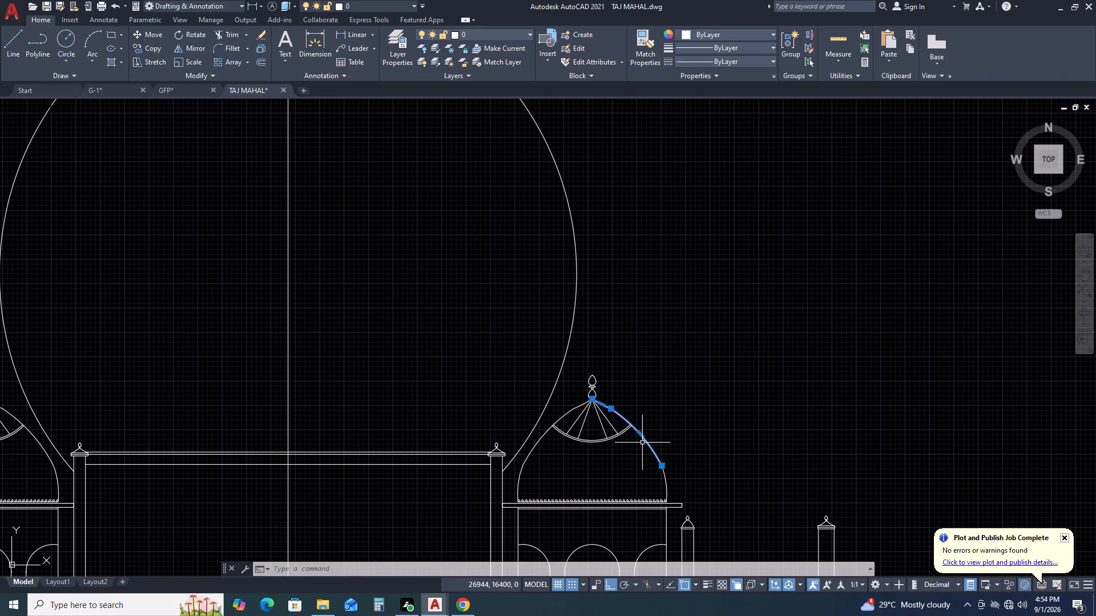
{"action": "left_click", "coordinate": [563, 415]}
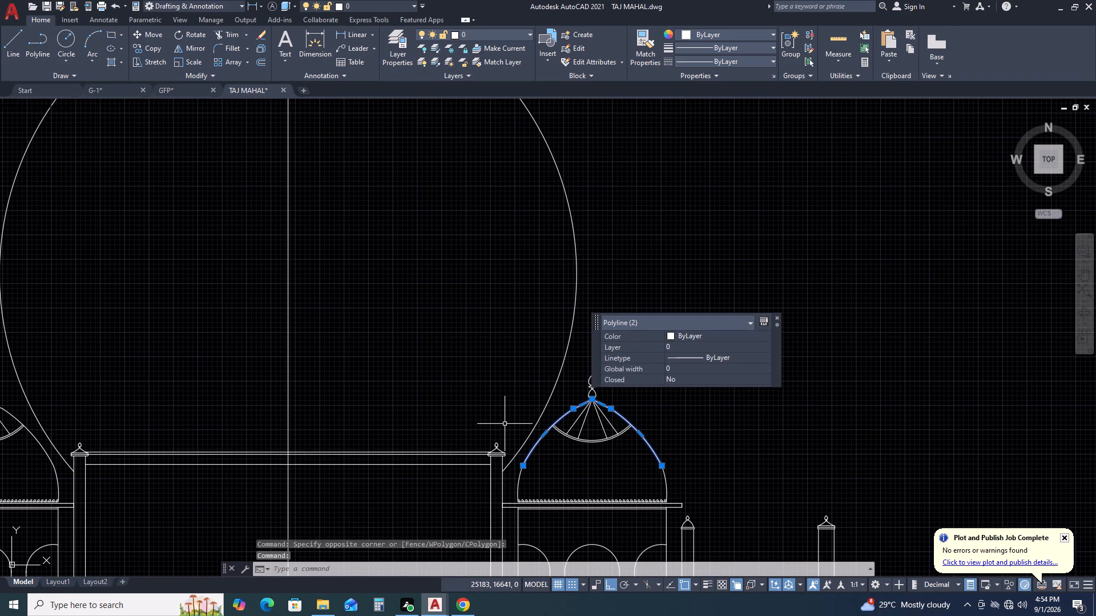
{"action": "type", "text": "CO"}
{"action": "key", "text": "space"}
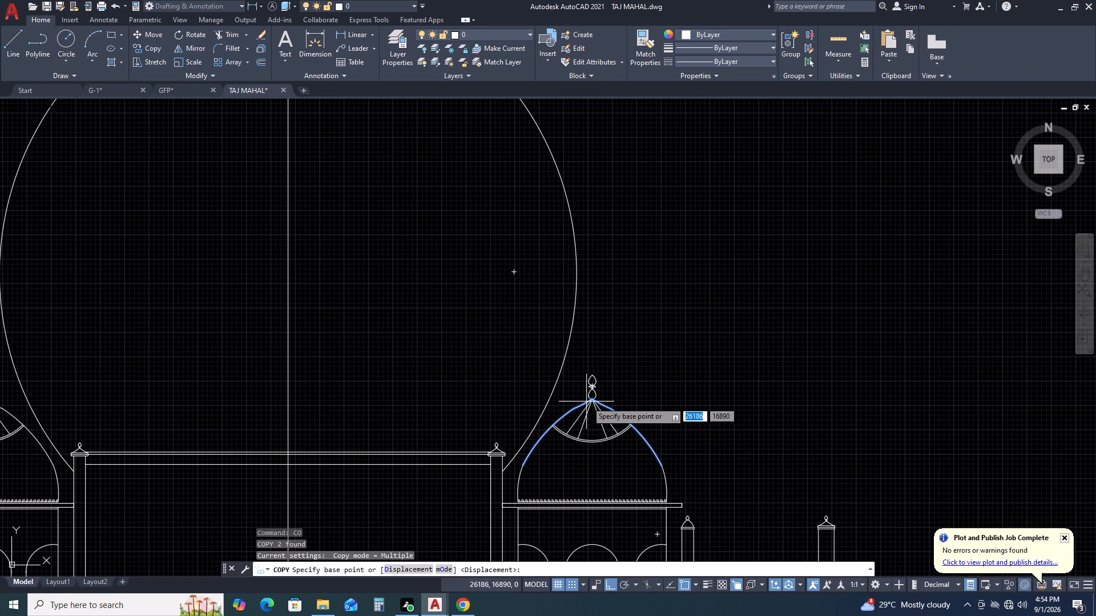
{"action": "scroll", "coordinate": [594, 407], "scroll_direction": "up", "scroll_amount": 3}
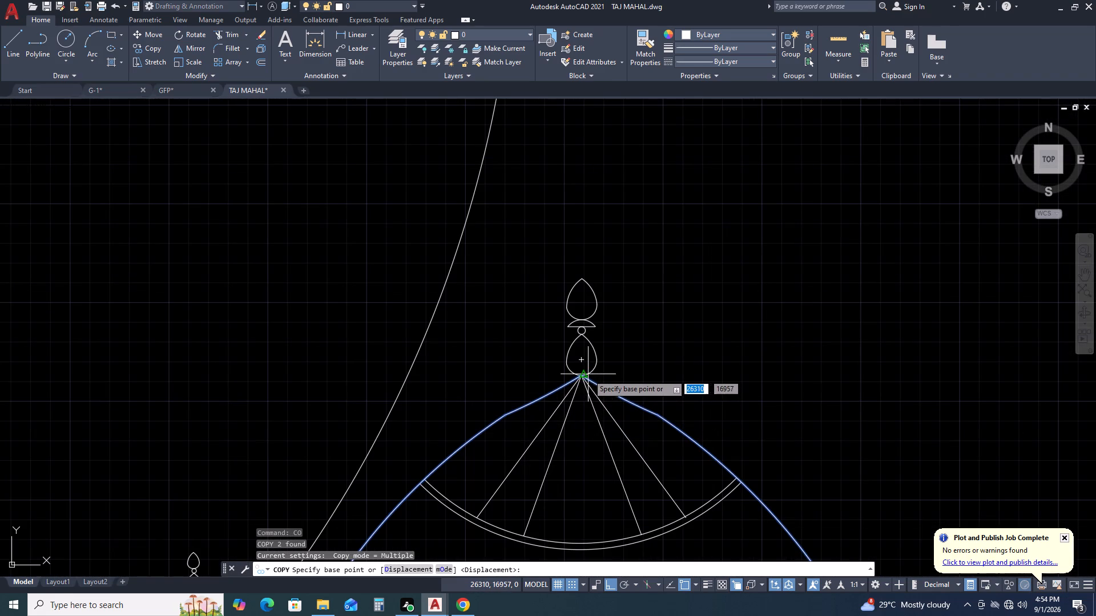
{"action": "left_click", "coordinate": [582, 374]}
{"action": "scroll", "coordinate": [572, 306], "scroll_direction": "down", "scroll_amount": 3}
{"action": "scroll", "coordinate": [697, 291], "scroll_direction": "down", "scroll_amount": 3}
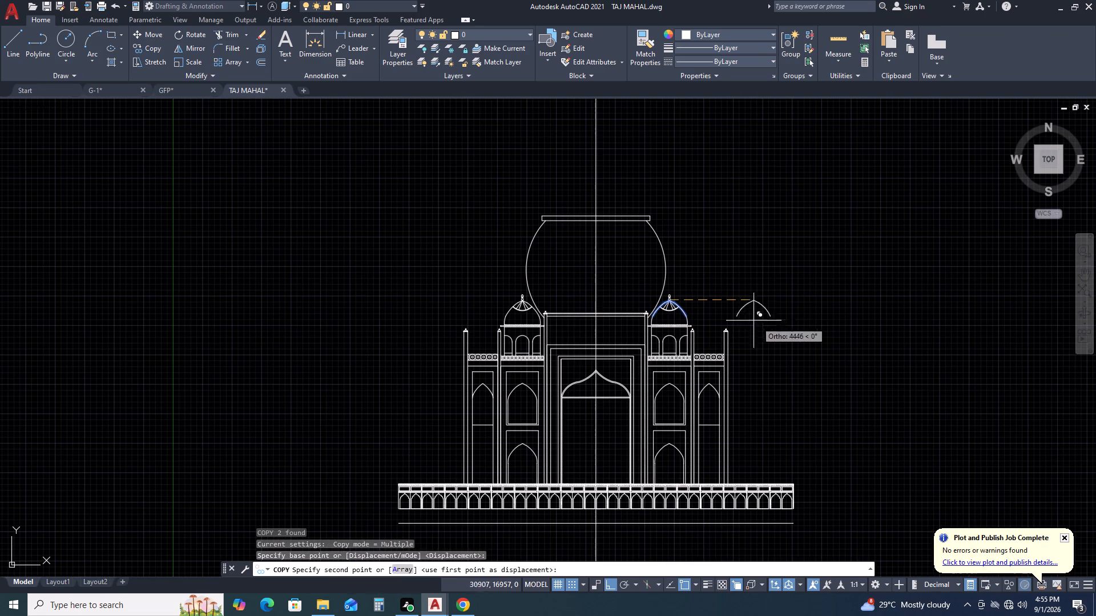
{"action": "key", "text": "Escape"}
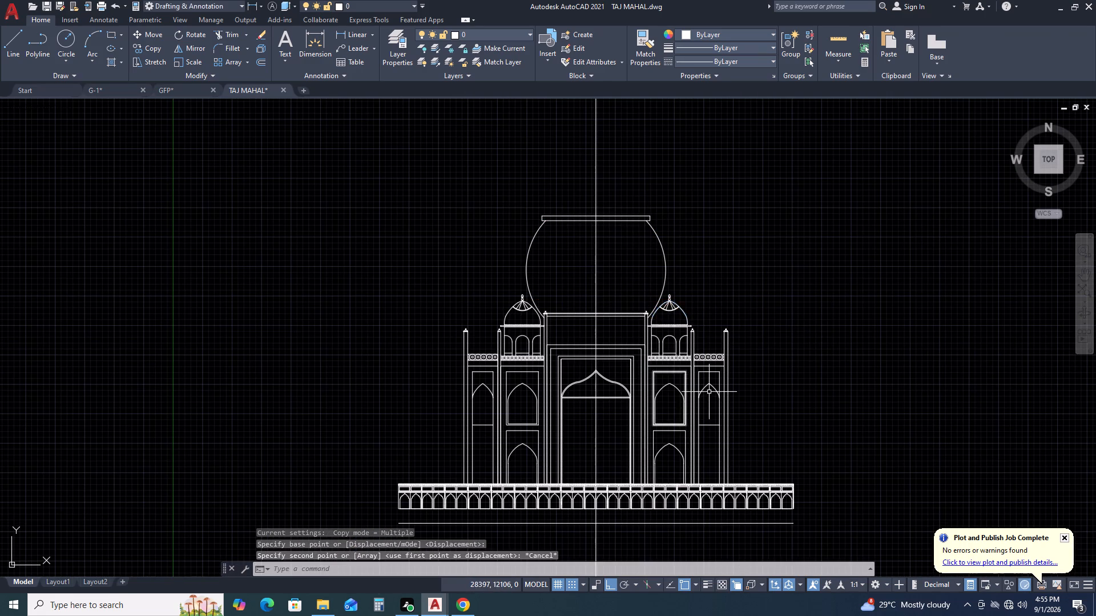
Copy the two upper curves of the right outer bay's pointed arch from their peak onto the central axis above the dome band.
{"action": "scroll", "coordinate": [709, 392], "scroll_direction": "up", "scroll_amount": 5}
{"action": "left_click", "coordinate": [703, 328]}
{"action": "left_click", "coordinate": [659, 305]}
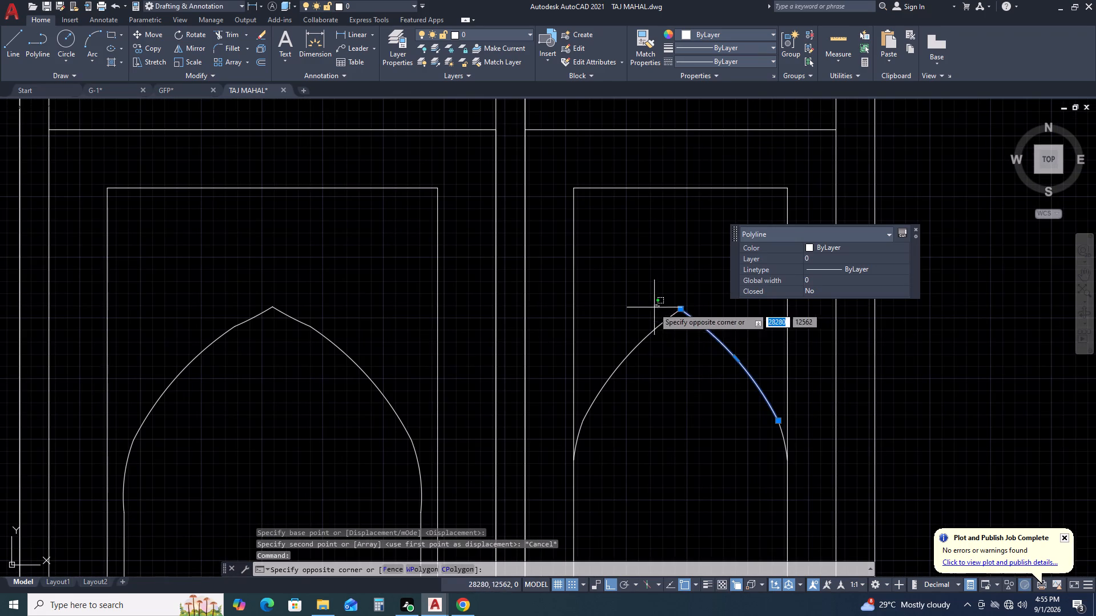
{"action": "left_click", "coordinate": [646, 344]}
{"action": "middle_click_drag", "start_coordinate": [643, 386], "coordinate": [664, 431]}
{"action": "key", "text": "c"}
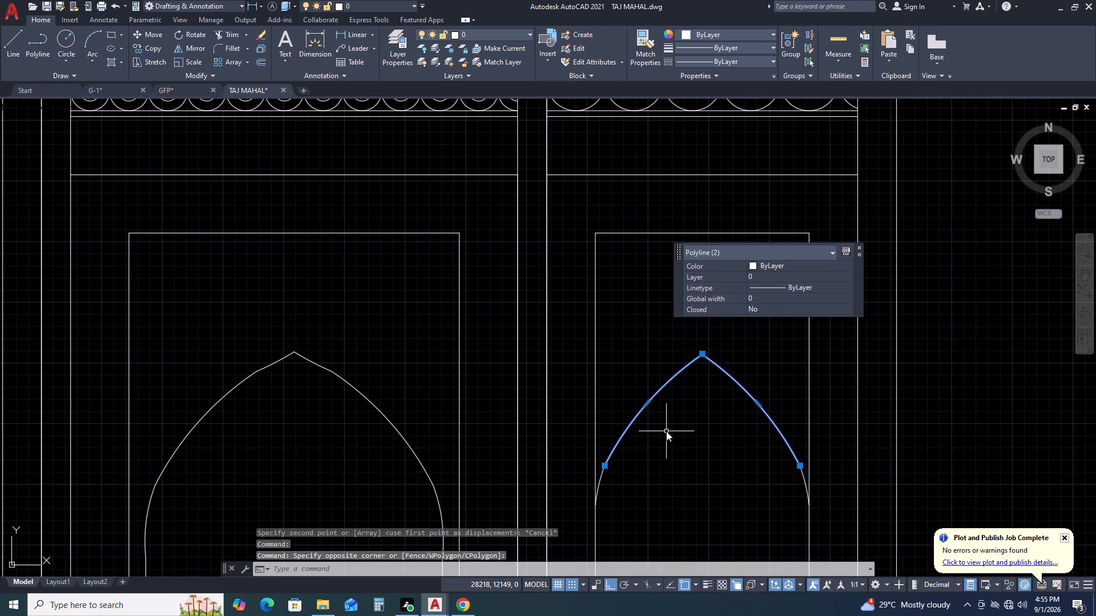
{"action": "key", "text": "o"}
{"action": "key", "text": "space"}
{"action": "left_click", "coordinate": [699, 356]}
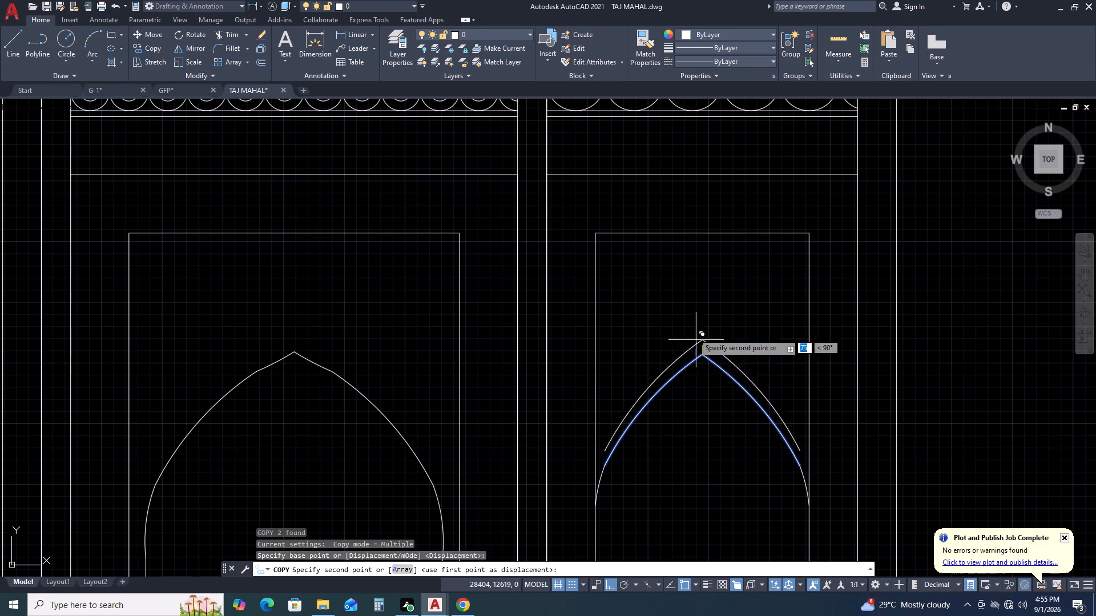
{"action": "scroll", "coordinate": [672, 294], "scroll_direction": "down", "scroll_amount": 4}
{"action": "middle_click_drag", "start_coordinate": [632, 262], "coordinate": [689, 447]}
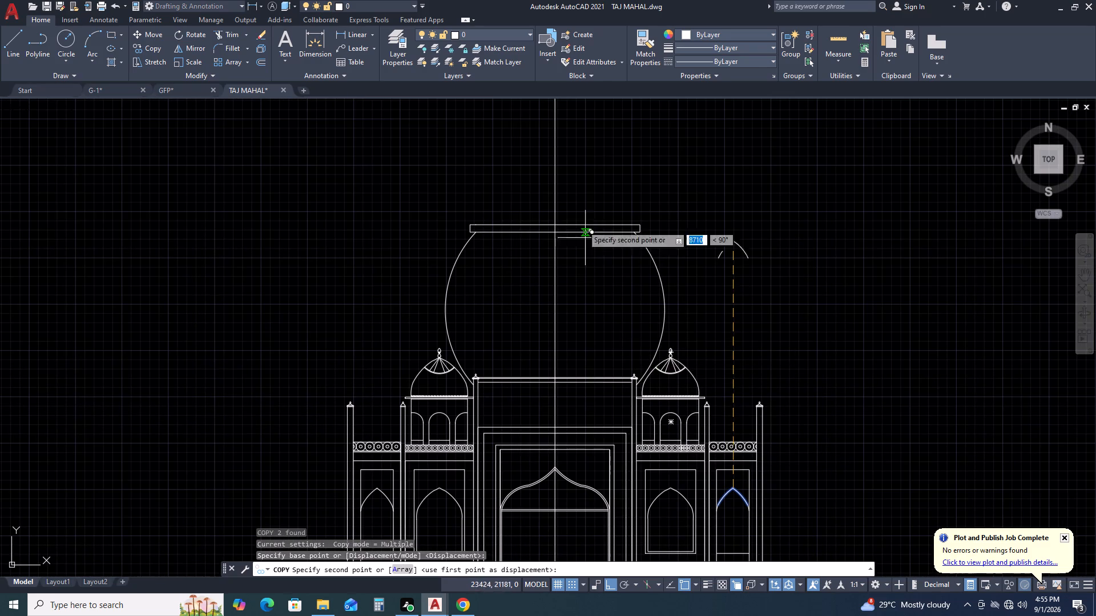
{"action": "left_click", "coordinate": [556, 146]}
{"action": "scroll", "coordinate": [593, 195], "scroll_direction": "down", "scroll_amount": 1}
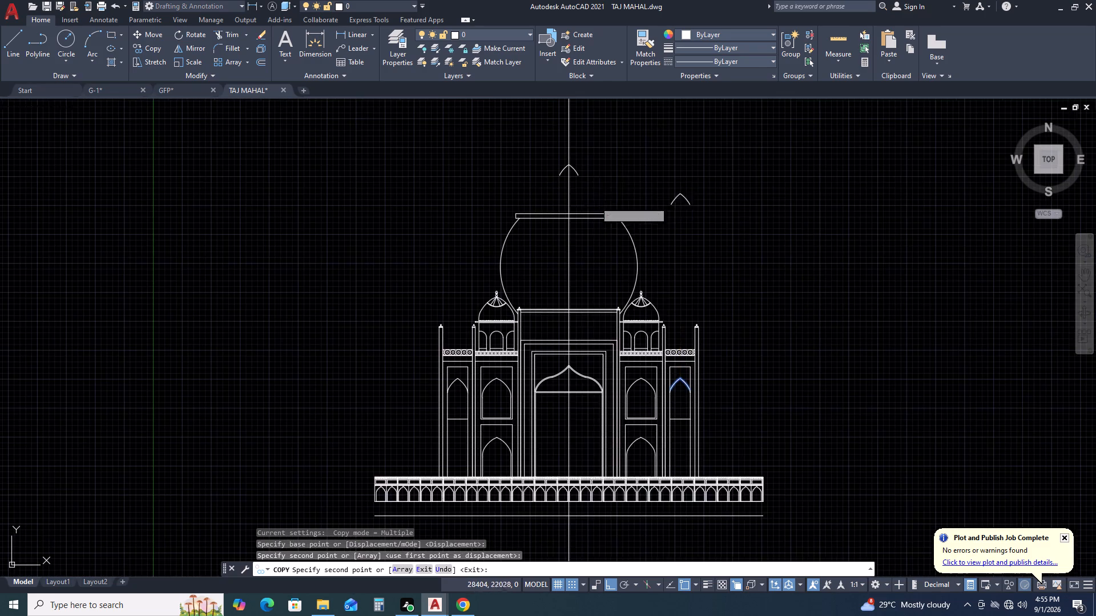
{"action": "middle_click_drag", "start_coordinate": [627, 182], "coordinate": [667, 328]}
{"action": "key", "text": "Escape"}
Join the two copied arch curves above the dome band into one polyline.
{"action": "scroll", "coordinate": [594, 321], "scroll_direction": "up", "scroll_amount": 2}
{"action": "left_click", "coordinate": [660, 300]}
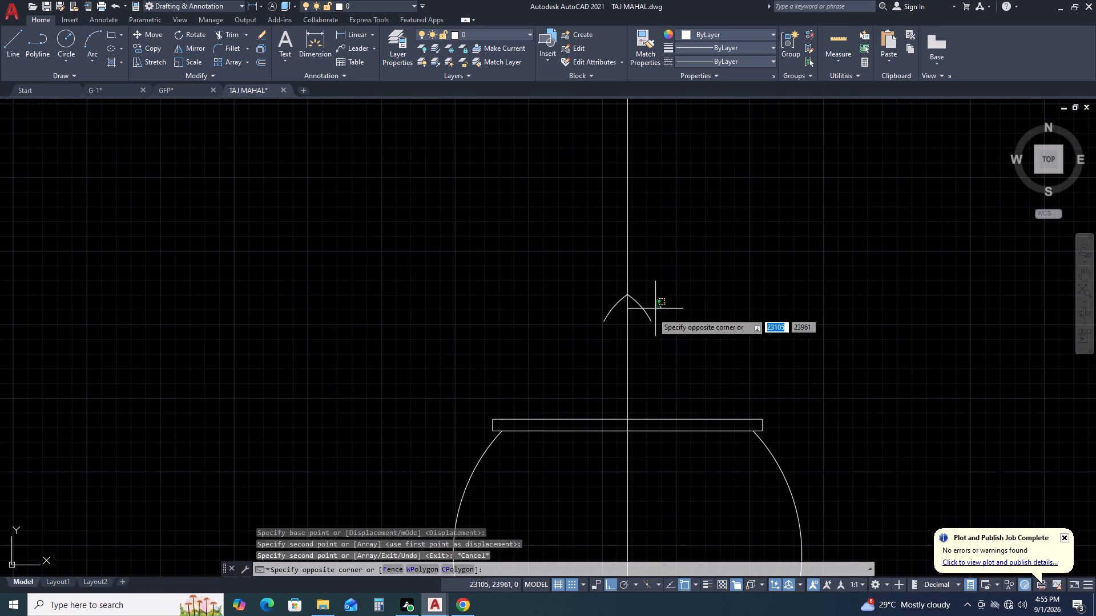
{"action": "left_click", "coordinate": [643, 331]}
{"action": "left_click", "coordinate": [618, 317]}
{"action": "left_click", "coordinate": [601, 298]}
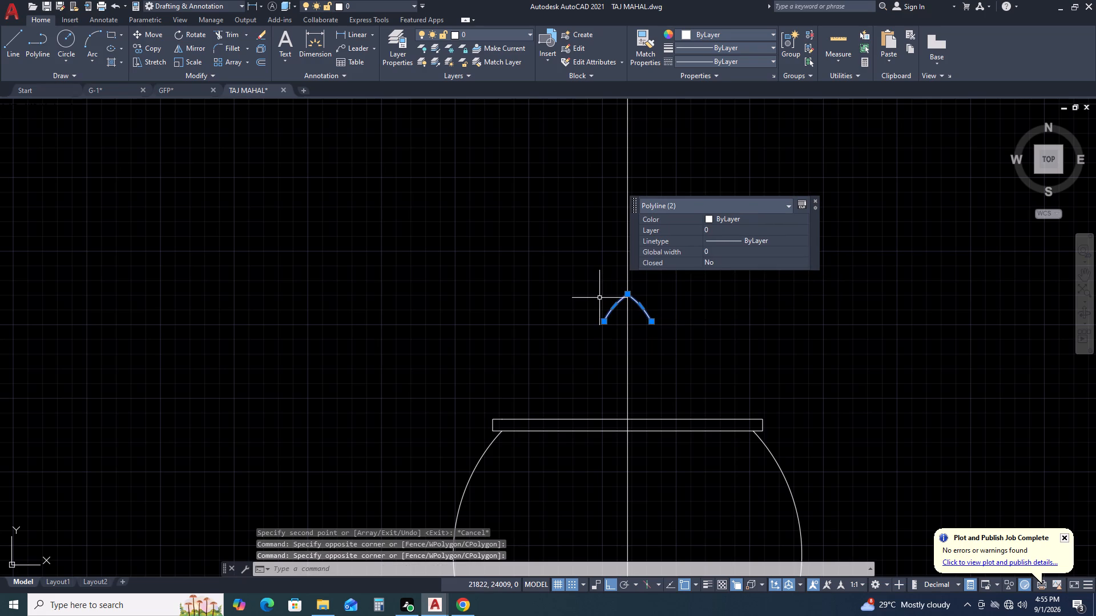
{"action": "key", "text": "j"}
{"action": "key", "text": "Return"}
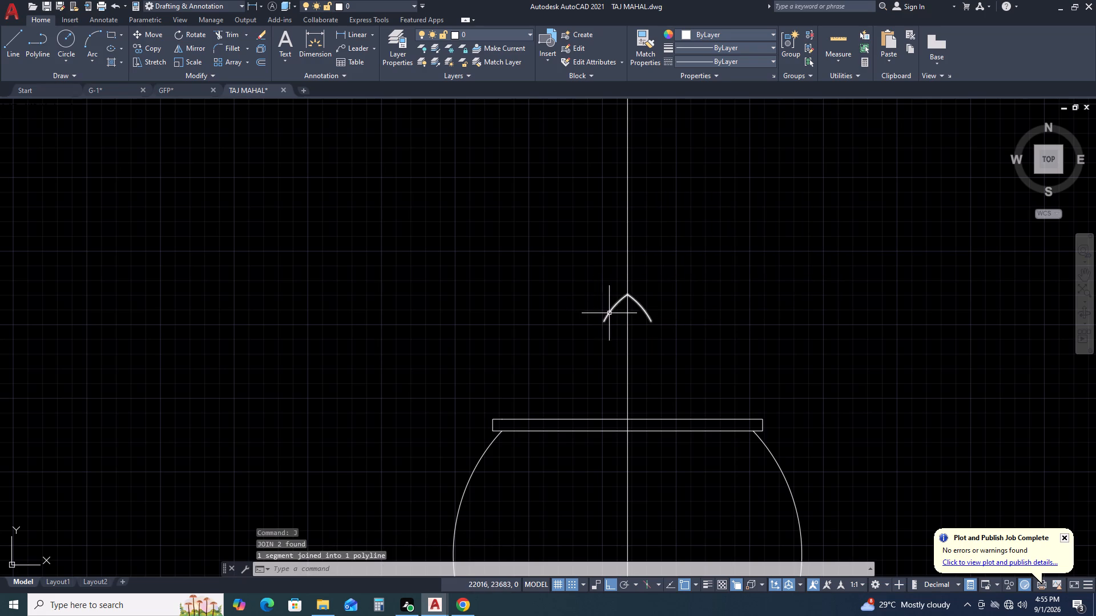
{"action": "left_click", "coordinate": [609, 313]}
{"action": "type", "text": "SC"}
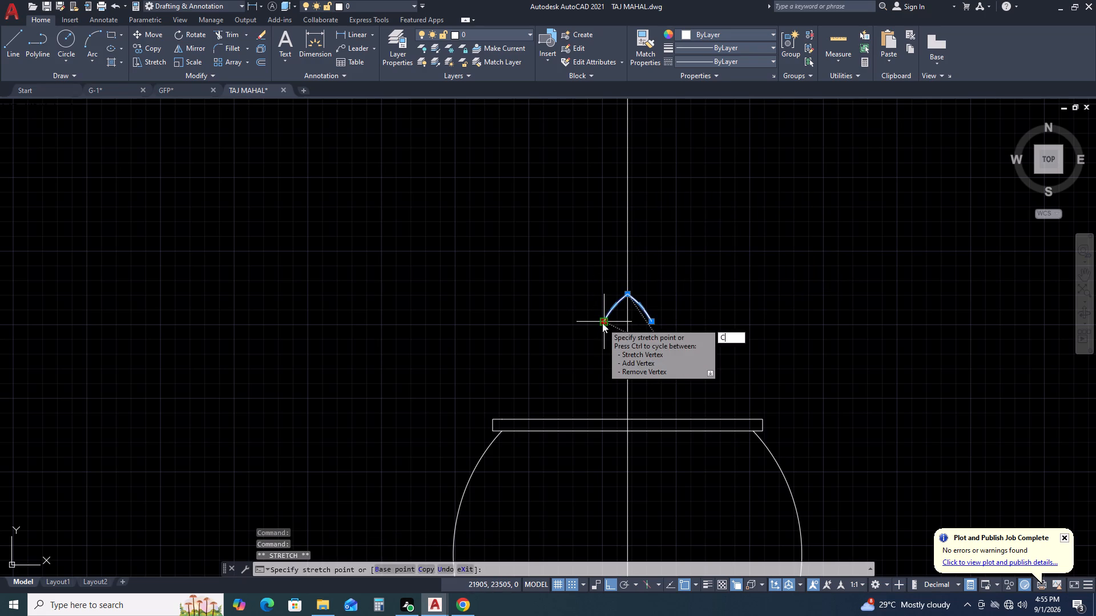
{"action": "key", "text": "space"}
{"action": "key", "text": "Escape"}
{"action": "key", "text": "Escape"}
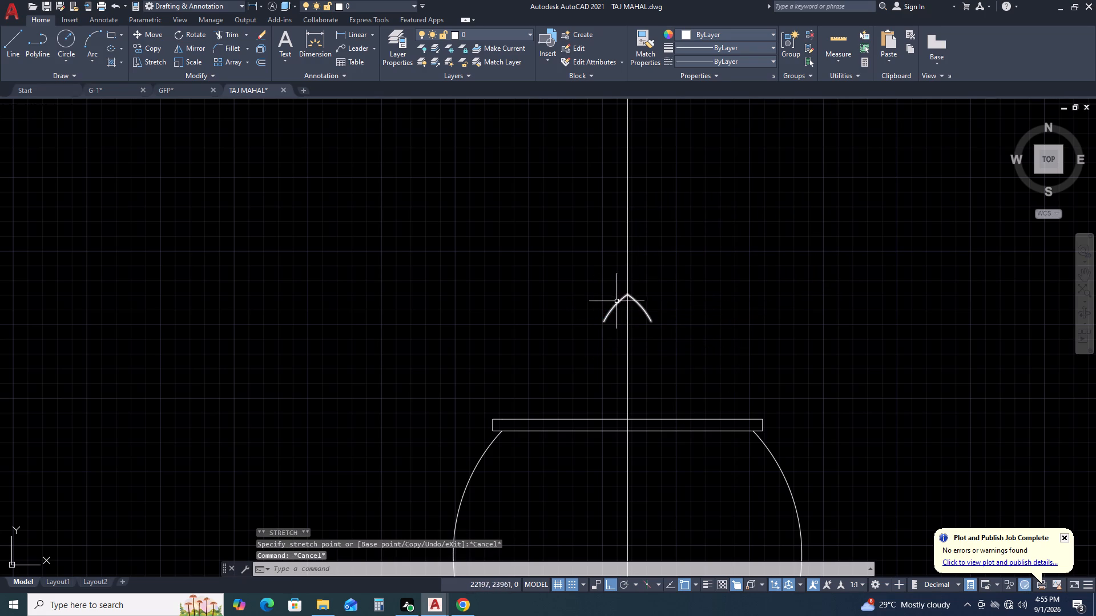
Scale the joined arch up from its peak until its feet reach the dome band, slightly inside the band's ends.
{"action": "left_click", "coordinate": [619, 313]}
{"action": "left_click", "coordinate": [598, 293]}
{"action": "type", "text": "SC"}
{"action": "key", "text": "space"}
{"action": "left_click", "coordinate": [627, 296]}
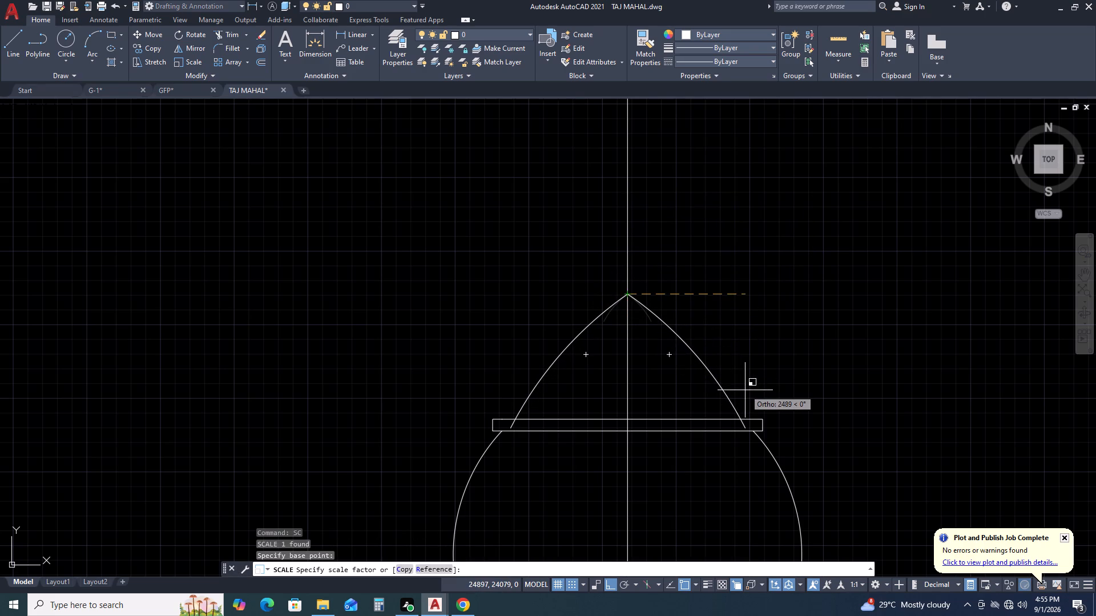
{"action": "middle_click_drag", "start_coordinate": [743, 391], "coordinate": [696, 302]}
{"action": "middle_click", "coordinate": [694, 299]}
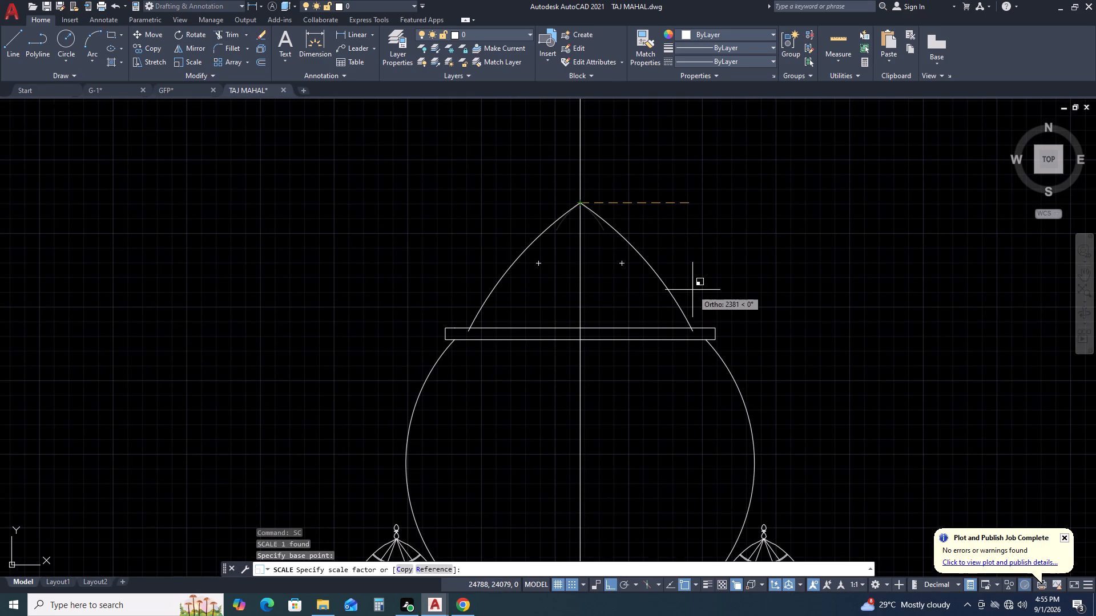
{"action": "left_click", "coordinate": [693, 287]}
Move the enlarged arch straight up from its right foot so its feet rest on the band's top edge.
{"action": "left_click", "coordinate": [664, 266]}
{"action": "left_click", "coordinate": [619, 245]}
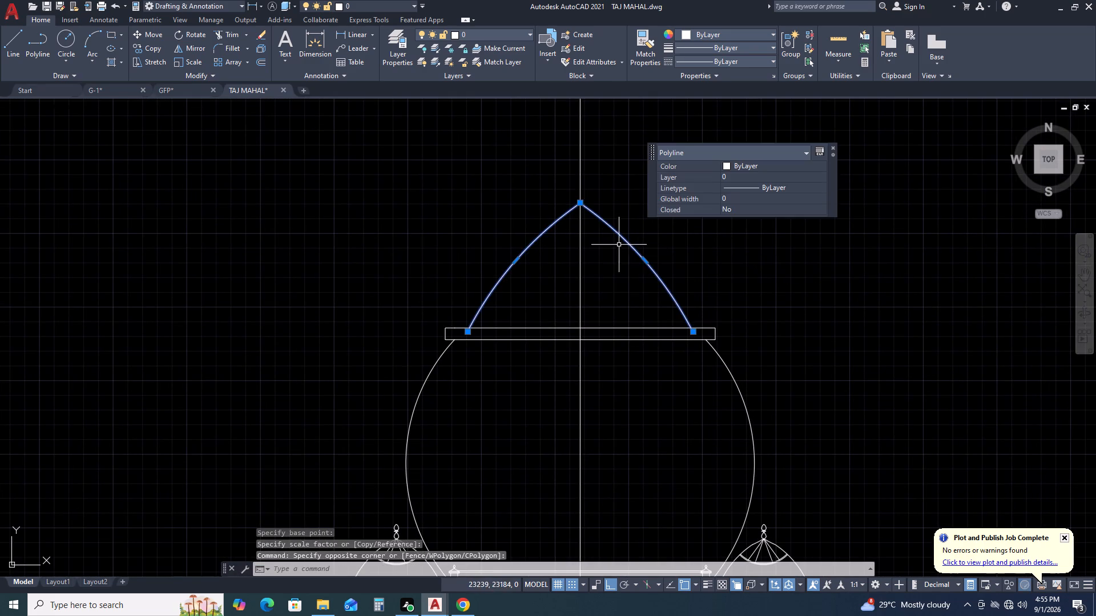
{"action": "middle_click_drag", "start_coordinate": [652, 314], "coordinate": [666, 381]}
{"action": "middle_click", "coordinate": [666, 381]}
{"action": "type", "text": "M"}
{"action": "key", "text": "space"}
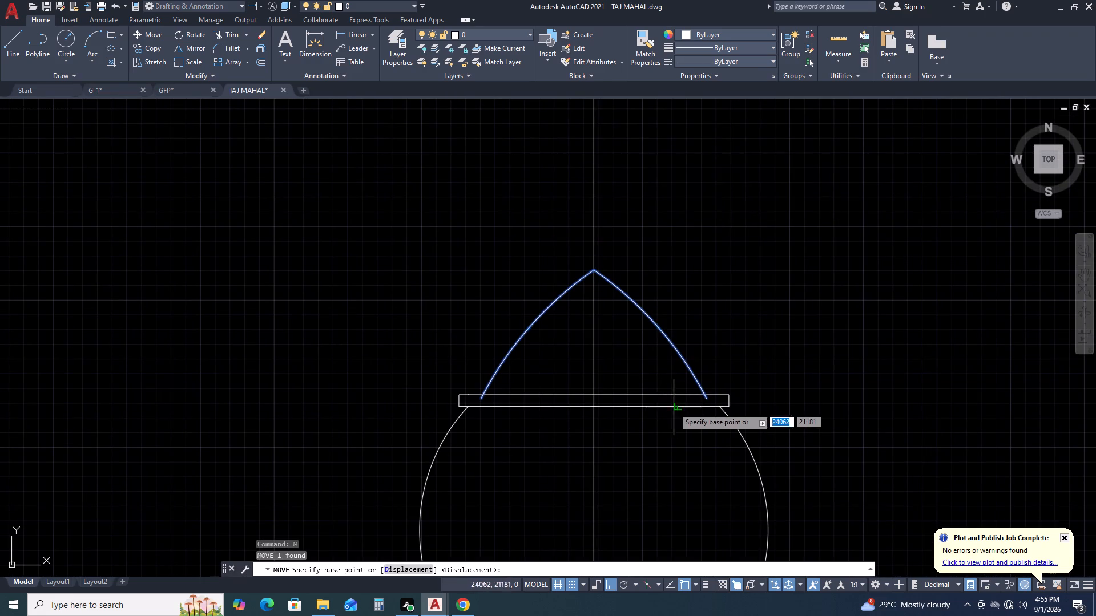
{"action": "scroll", "coordinate": [701, 395], "scroll_direction": "up", "scroll_amount": 2}
{"action": "left_click", "coordinate": [712, 407]}
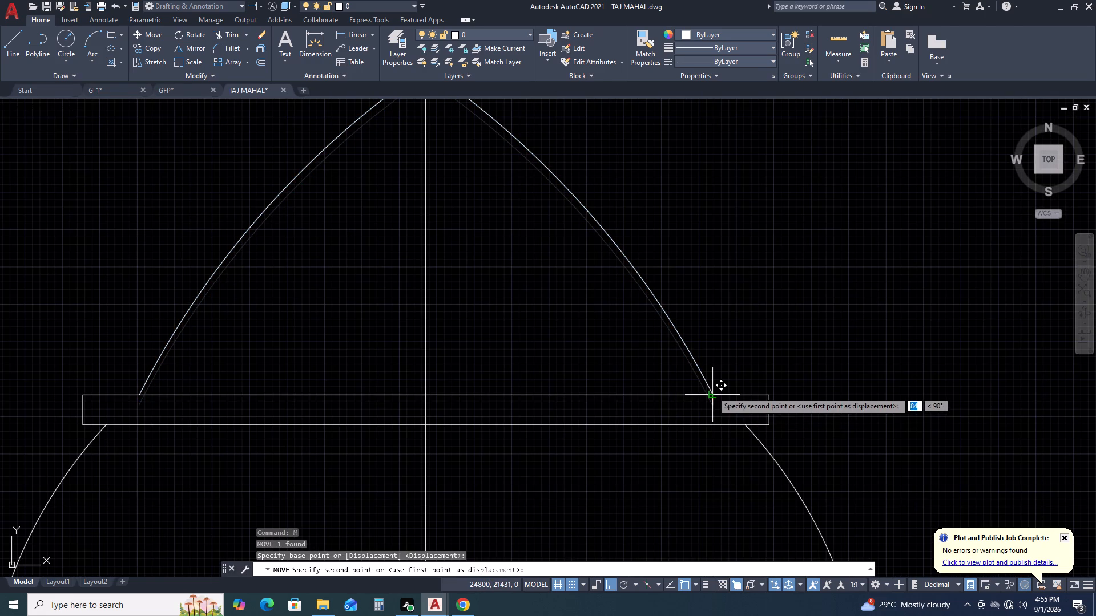
{"action": "left_click", "coordinate": [712, 391]}
{"action": "scroll", "coordinate": [701, 364], "scroll_direction": "down", "scroll_amount": 2}
{"action": "scroll", "coordinate": [784, 331], "scroll_direction": "down", "scroll_amount": 1}
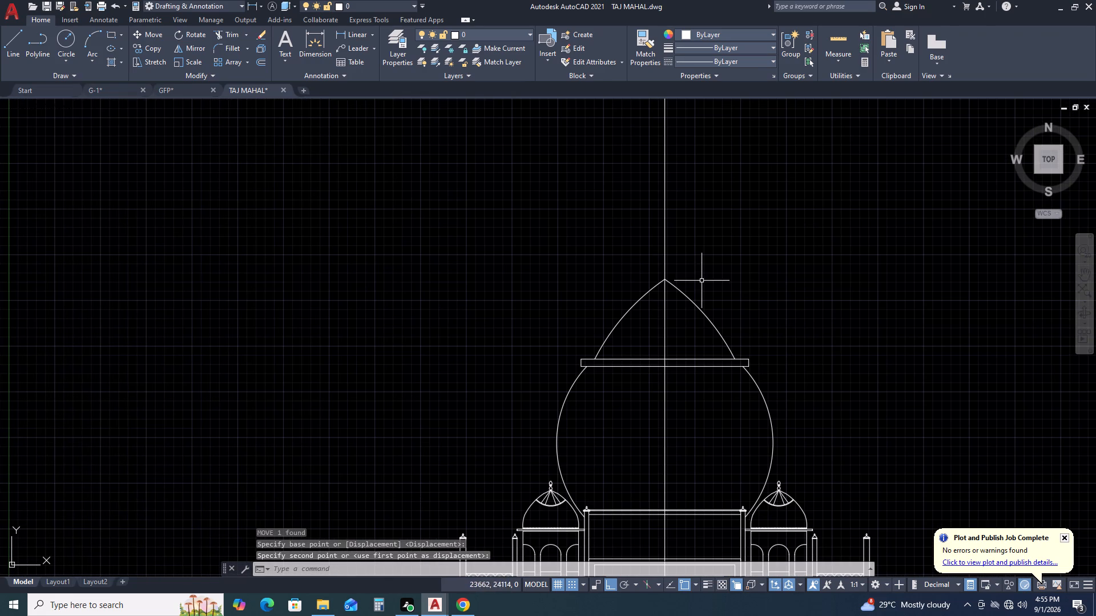
Stretch the peak of the dome's pointed top slightly down along the central axis, keeping both feet on the band.
{"action": "middle_click_drag", "start_coordinate": [762, 310], "coordinate": [756, 310]}
{"action": "middle_click_drag", "start_coordinate": [732, 308], "coordinate": [691, 297]}
{"action": "middle_click_drag", "start_coordinate": [688, 295], "coordinate": [682, 293]}
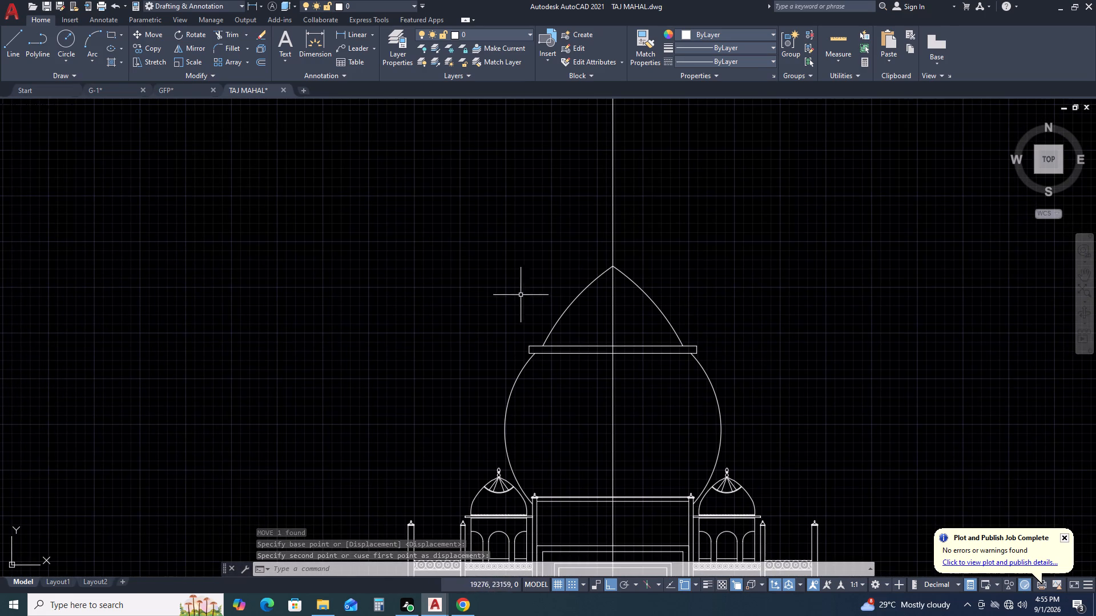
{"action": "left_click", "coordinate": [639, 281]}
{"action": "left_click", "coordinate": [631, 286]}
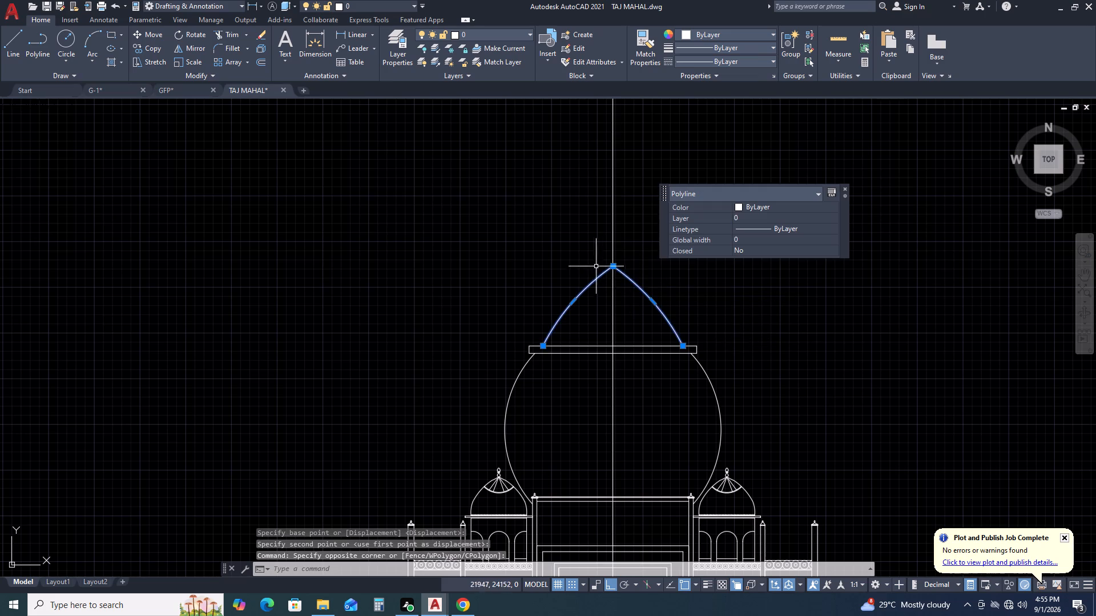
{"action": "scroll", "coordinate": [603, 267], "scroll_direction": "up", "scroll_amount": 1}
{"action": "left_click", "coordinate": [619, 265]}
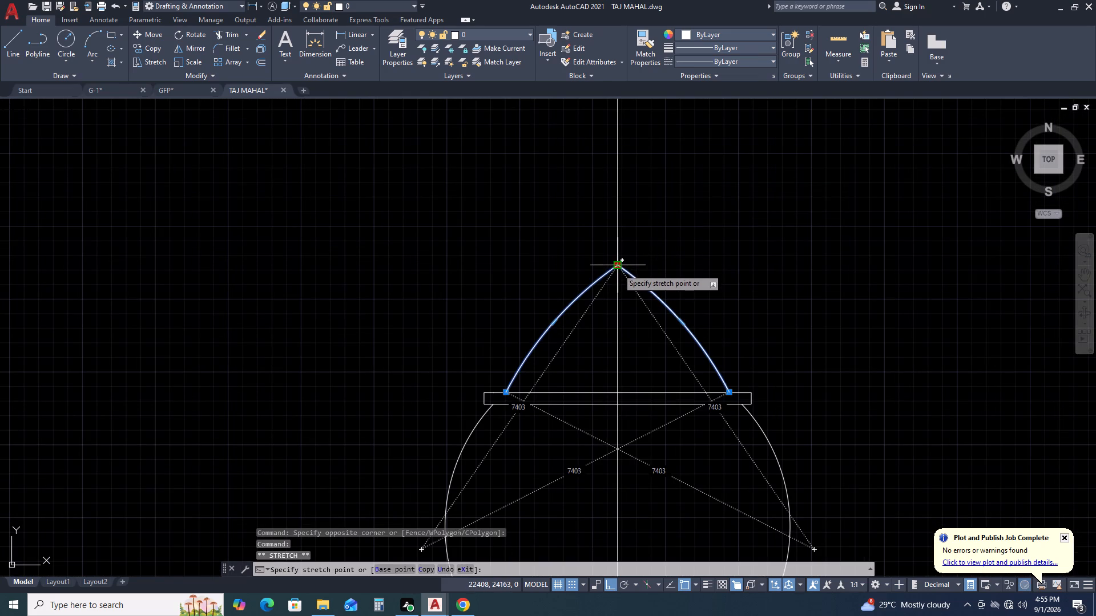
{"action": "left_click", "coordinate": [620, 278]}
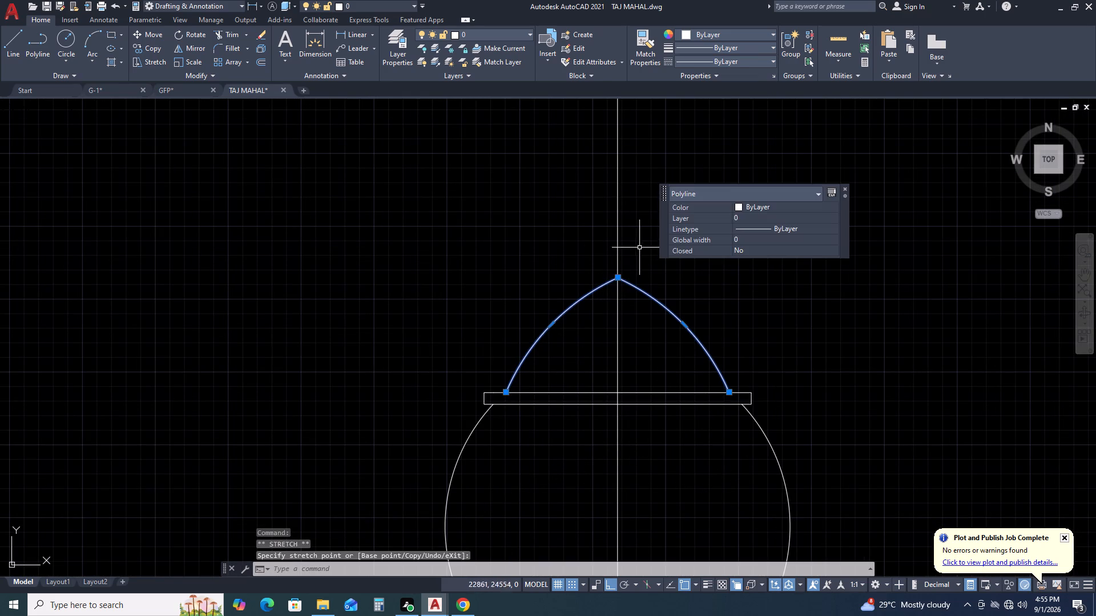
{"action": "key", "text": "Escape"}
Examine the whole front elevation to judge the proportions of the central dome and its pointed top.
{"action": "scroll", "coordinate": [720, 306], "scroll_direction": "down", "scroll_amount": 2}
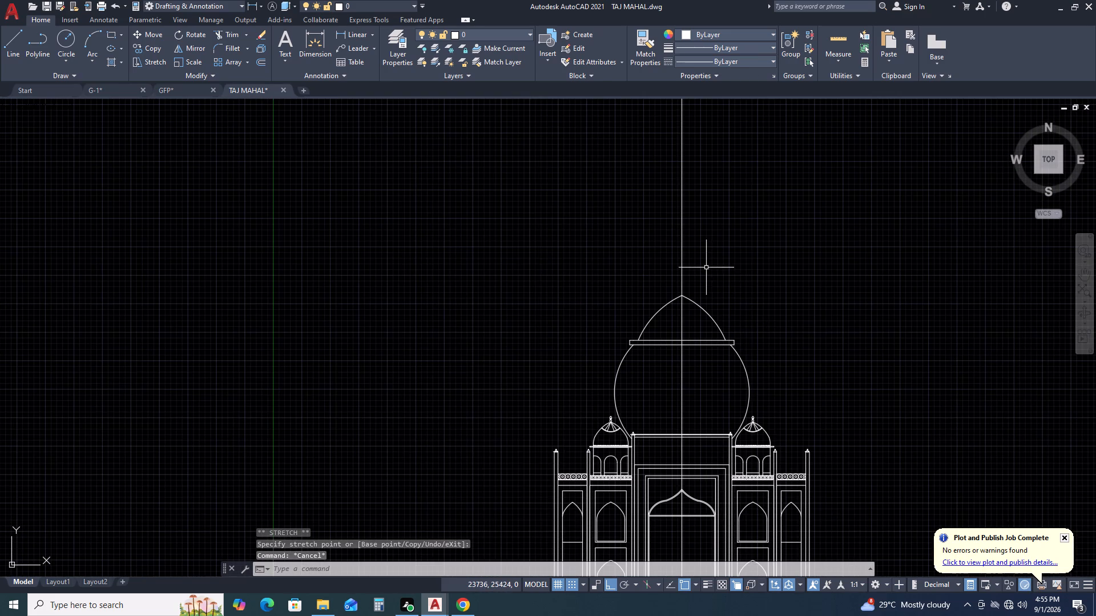
{"action": "middle_click_drag", "start_coordinate": [708, 271], "coordinate": [740, 332]}
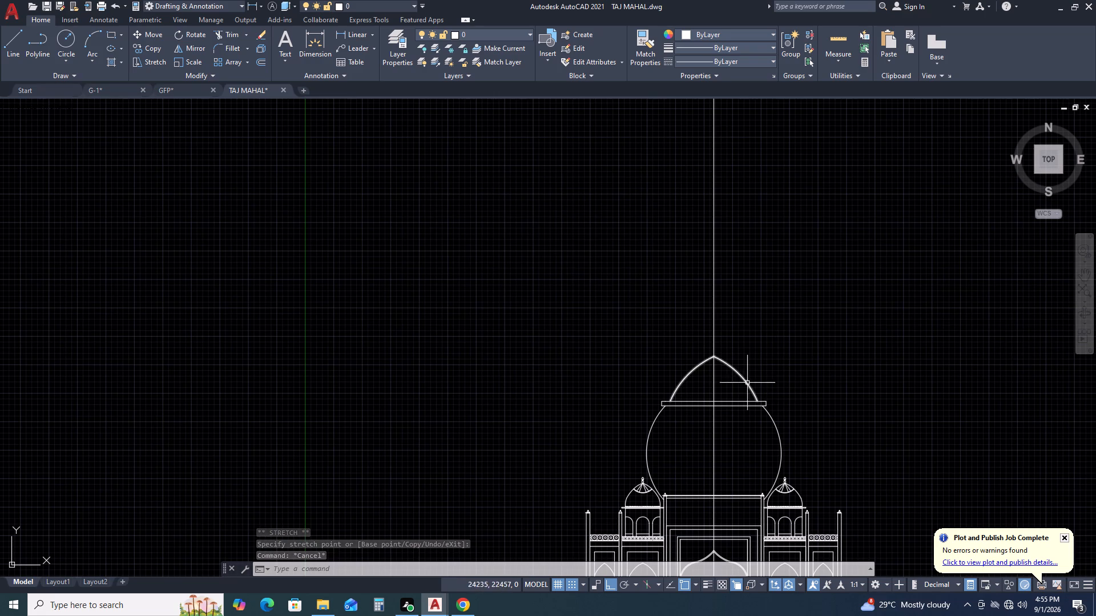
{"action": "middle_click_drag", "start_coordinate": [803, 393], "coordinate": [703, 259]}
{"action": "scroll", "coordinate": [790, 293], "scroll_direction": "down", "scroll_amount": 2}
{"action": "middle_click_drag", "start_coordinate": [841, 317], "coordinate": [835, 316]}
{"action": "middle_click_drag", "start_coordinate": [830, 316], "coordinate": [698, 301]}
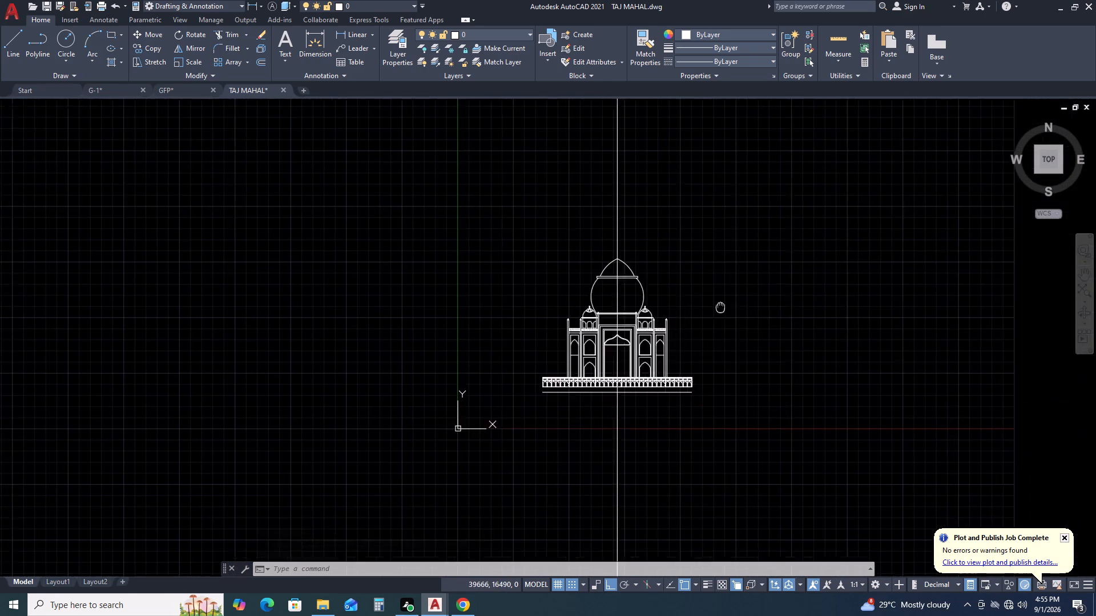
{"action": "scroll", "coordinate": [594, 290], "scroll_direction": "up", "scroll_amount": 2}
{"action": "middle_click_drag", "start_coordinate": [627, 221], "coordinate": [676, 258]}
{"action": "middle_click", "coordinate": [679, 258]}
{"action": "middle_click_drag", "start_coordinate": [560, 271], "coordinate": [639, 284]}
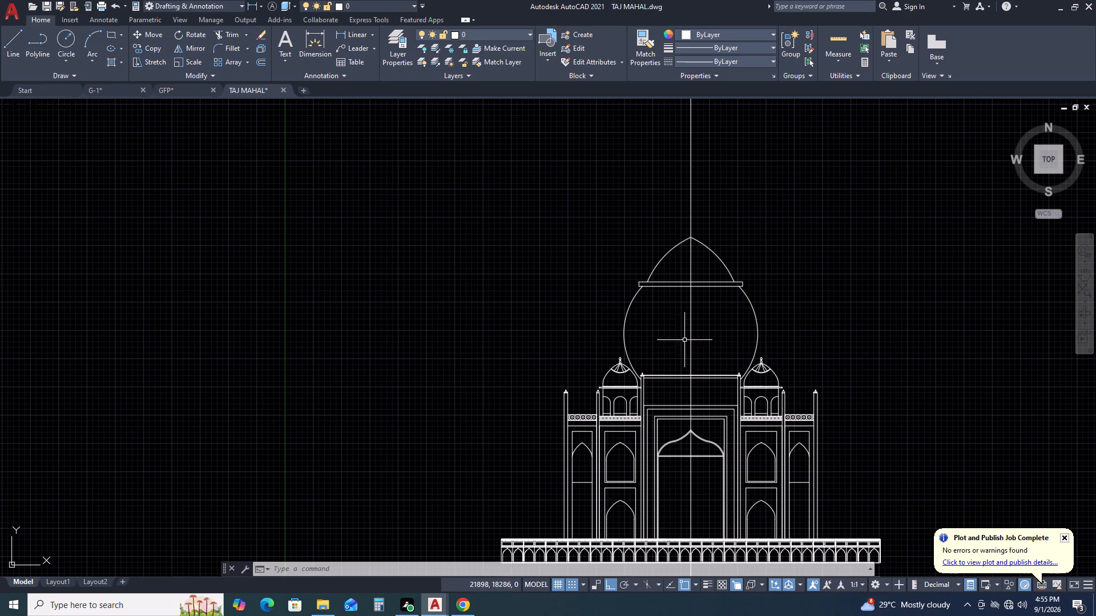
{"action": "middle_click_drag", "start_coordinate": [675, 342], "coordinate": [618, 297]}
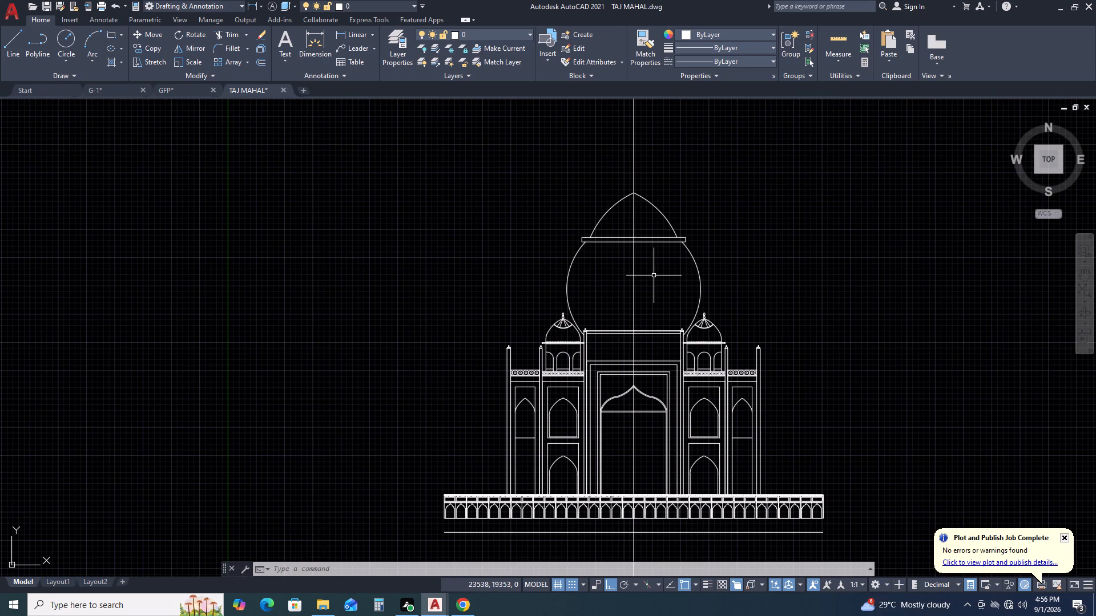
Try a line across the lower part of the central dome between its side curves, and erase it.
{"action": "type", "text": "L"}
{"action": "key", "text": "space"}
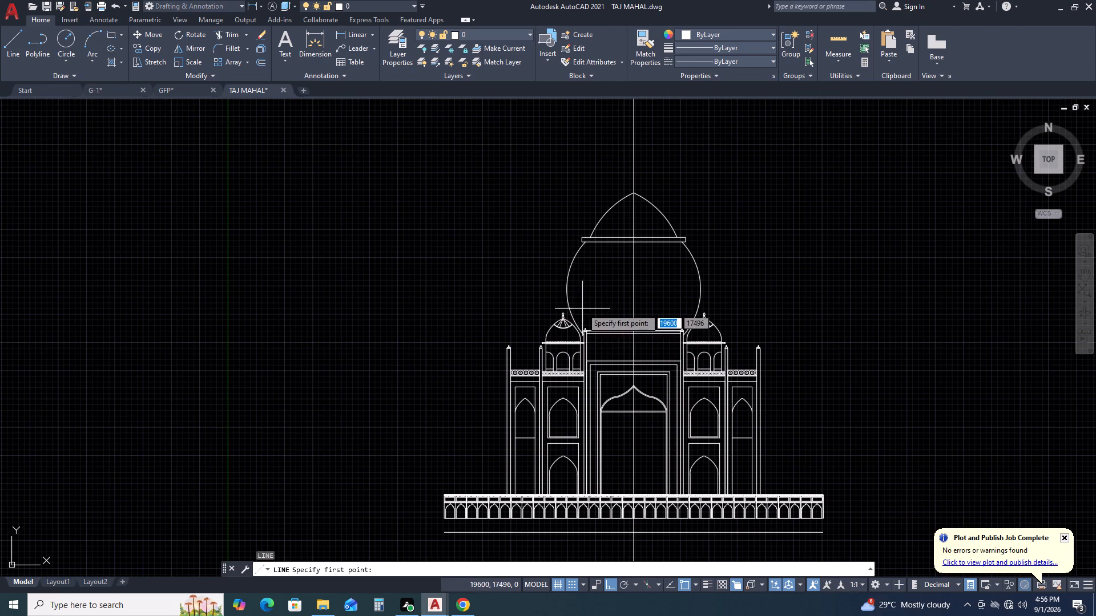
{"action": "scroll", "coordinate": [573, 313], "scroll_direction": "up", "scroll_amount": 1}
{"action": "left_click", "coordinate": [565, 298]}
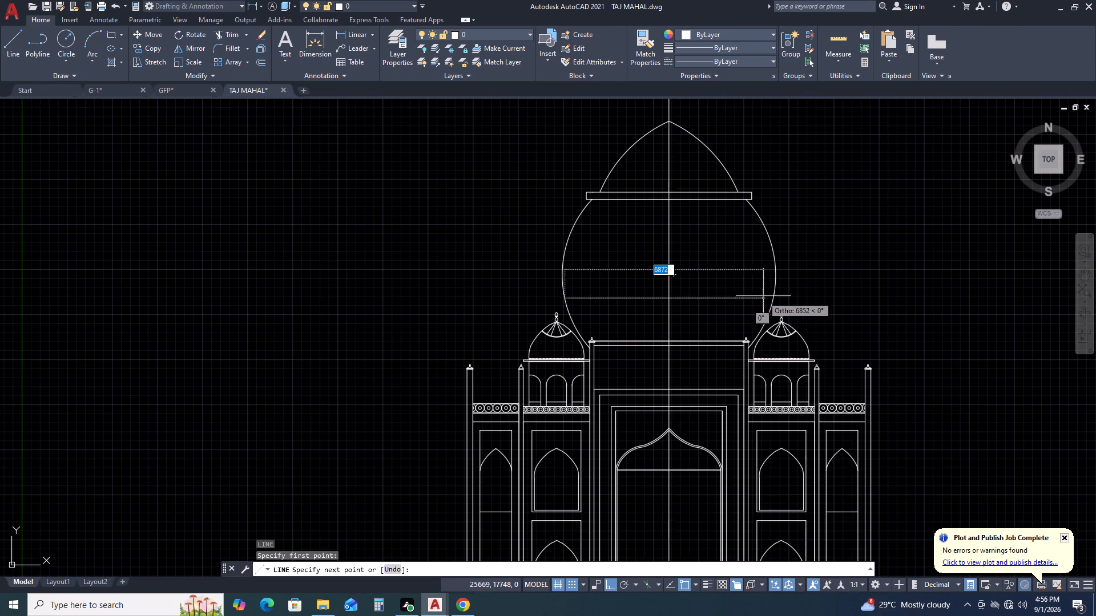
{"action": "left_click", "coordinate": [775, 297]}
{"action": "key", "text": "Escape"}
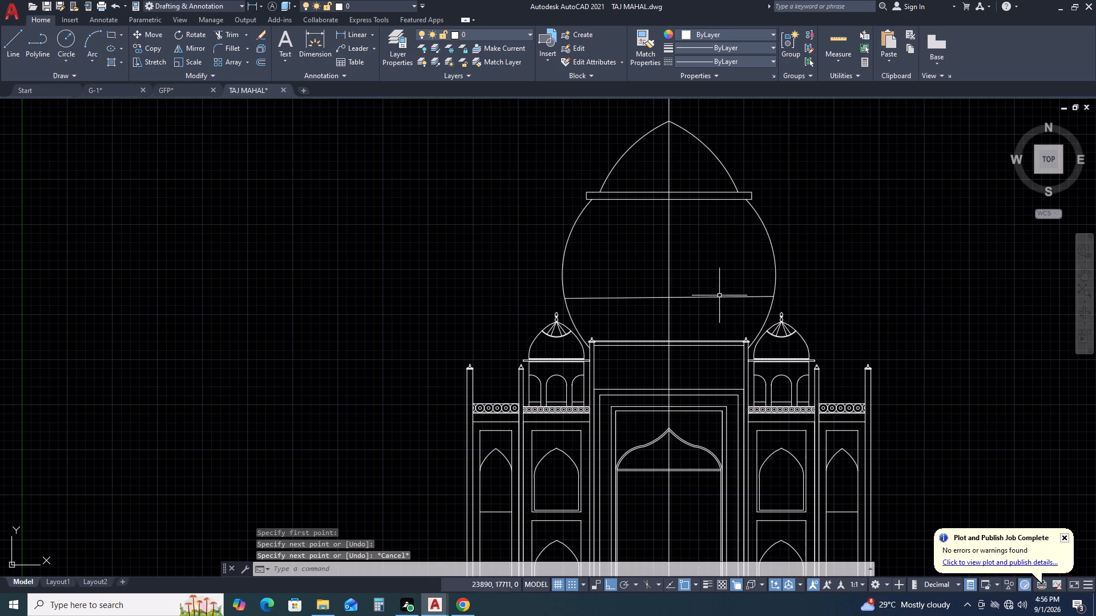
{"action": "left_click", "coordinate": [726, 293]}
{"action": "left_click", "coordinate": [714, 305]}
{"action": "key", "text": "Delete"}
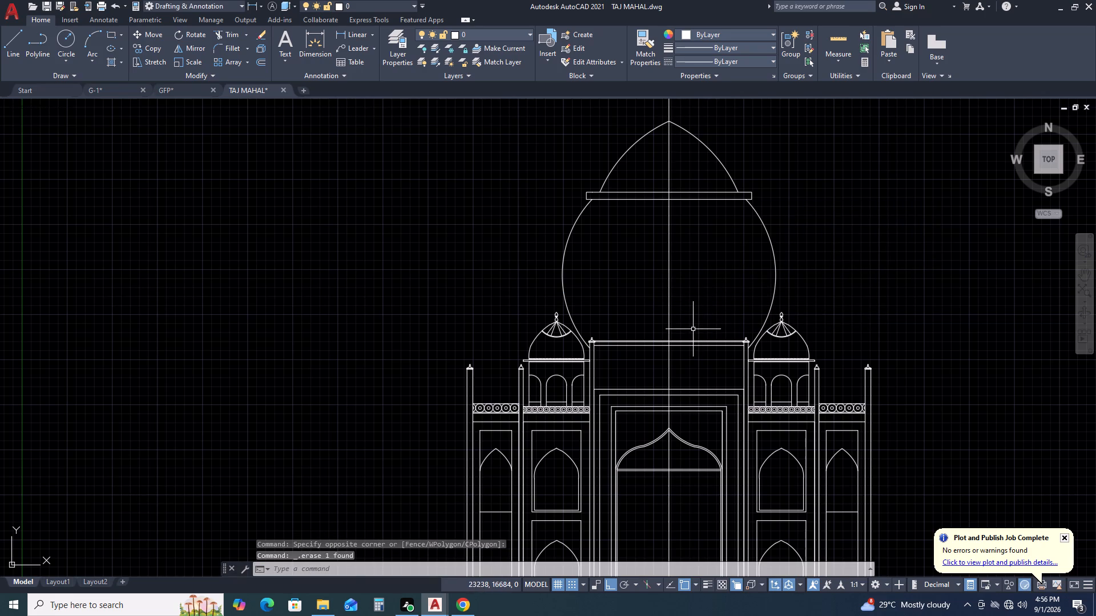
Draw a nearly horizontal line about 7207 mm long across the dome's lower part, from its left curve to its right curve.
{"action": "key", "text": "l"}
{"action": "key", "text": "space"}
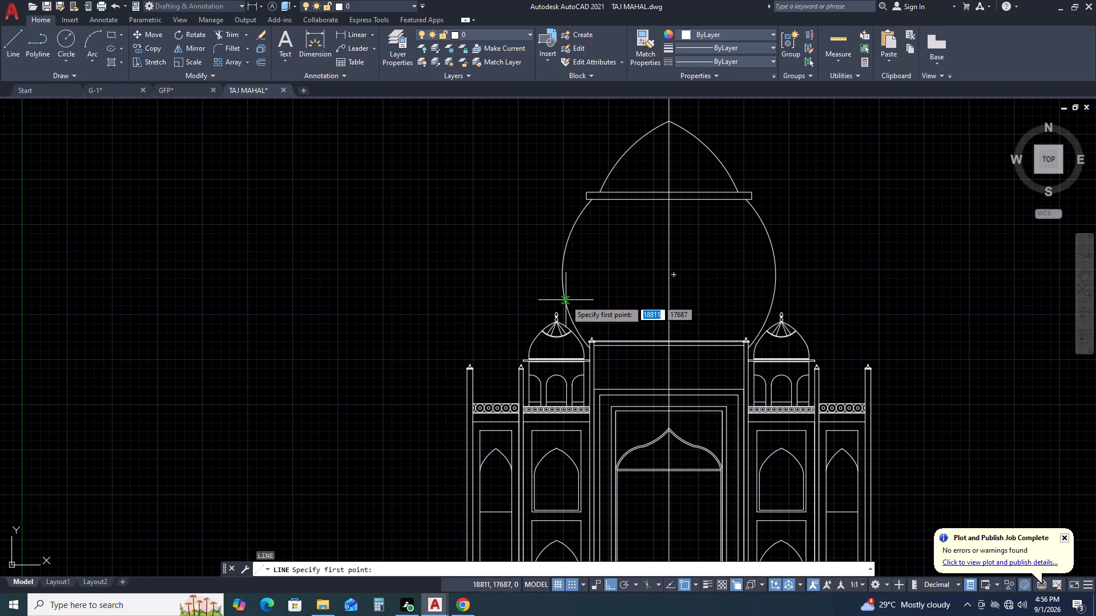
{"action": "left_click", "coordinate": [559, 300]}
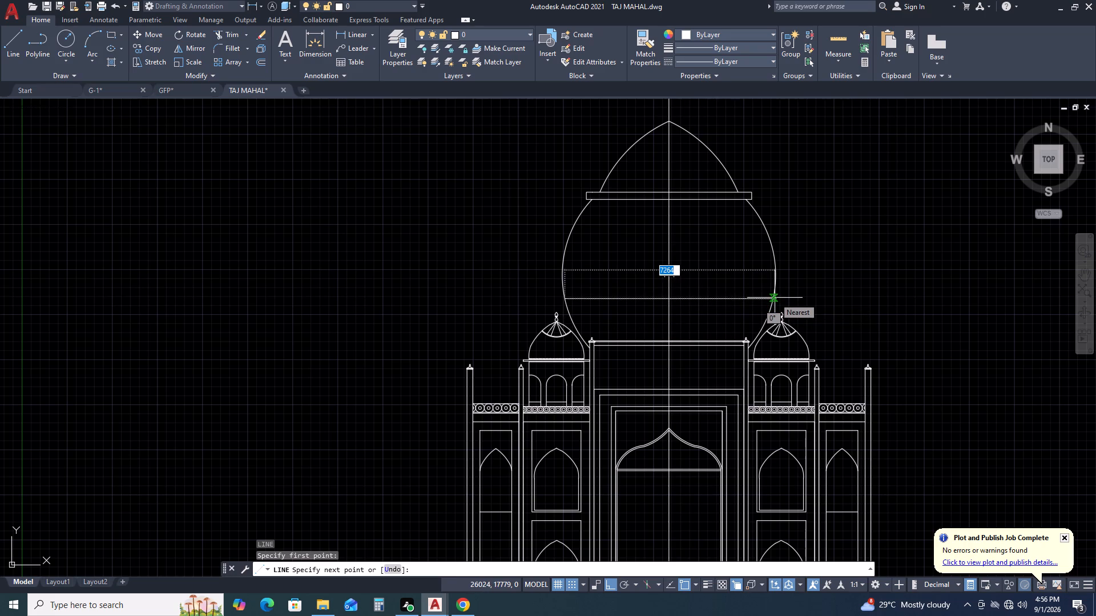
{"action": "key", "text": "F8"}
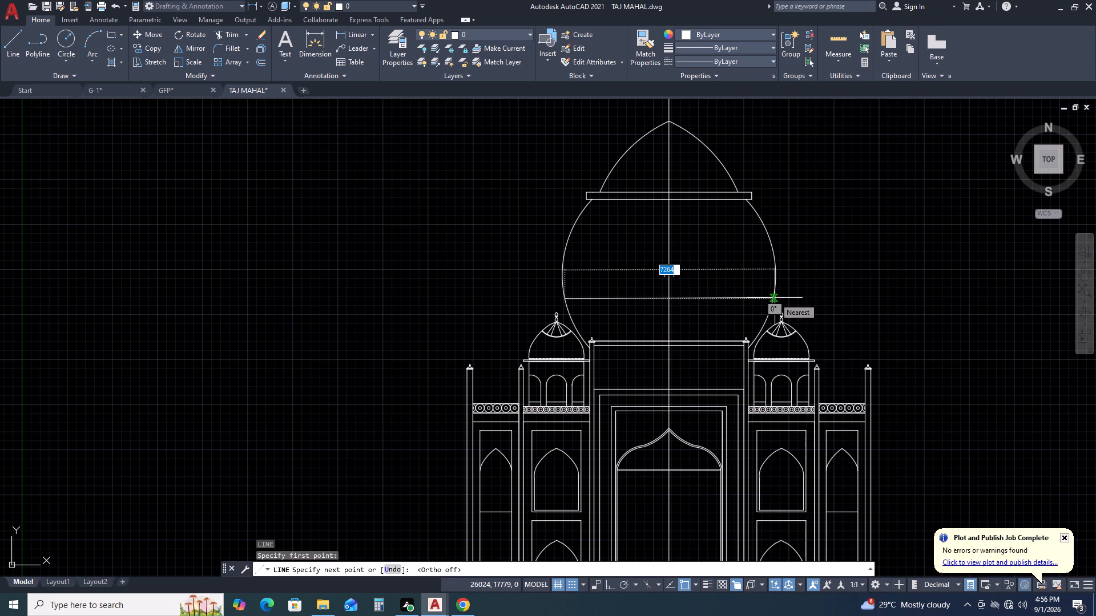
{"action": "key", "text": "F8"}
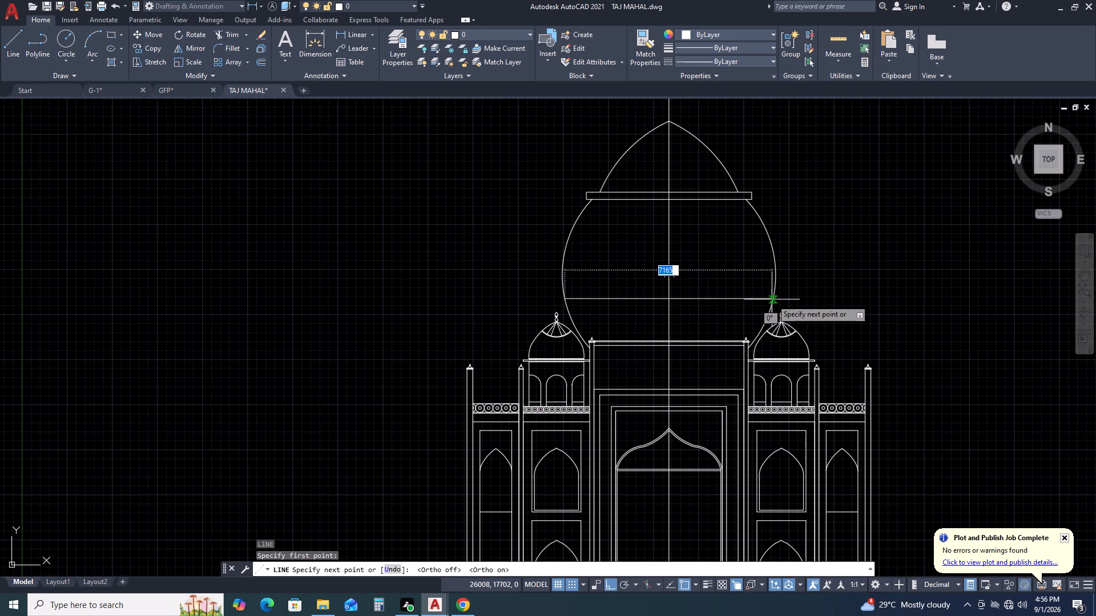
{"action": "left_click", "coordinate": [772, 299]}
{"action": "key", "text": "Escape"}
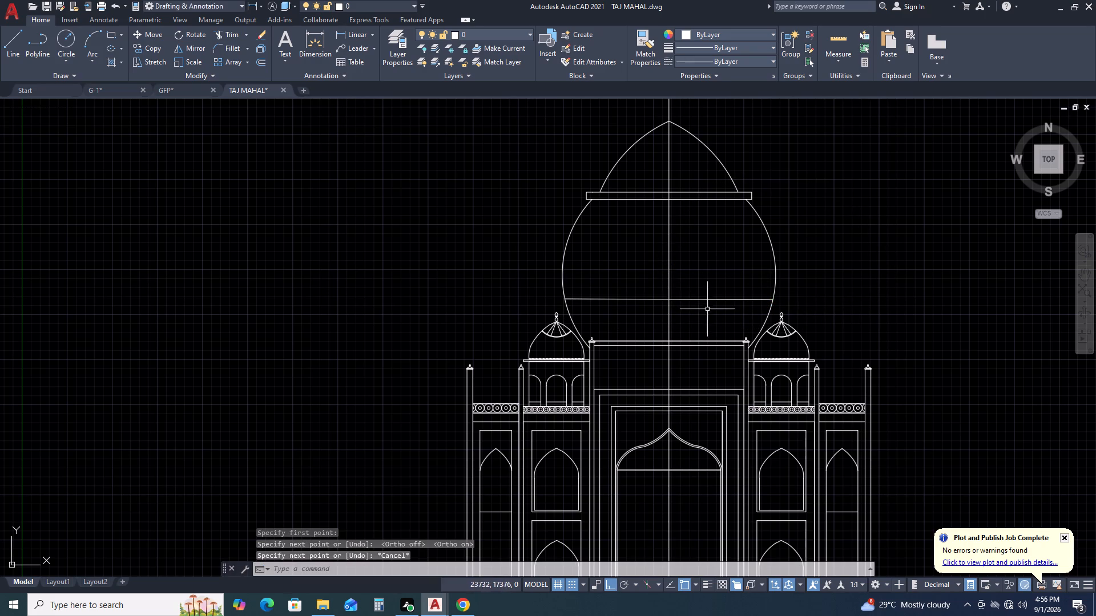
Offset the line across the dome's lower part upward by 30 mm.
{"action": "middle_click_drag", "start_coordinate": [686, 323], "coordinate": [692, 245]}
{"action": "left_click_drag", "start_coordinate": [727, 241], "coordinate": [727, 233]}
{"action": "left_click", "coordinate": [712, 205]}
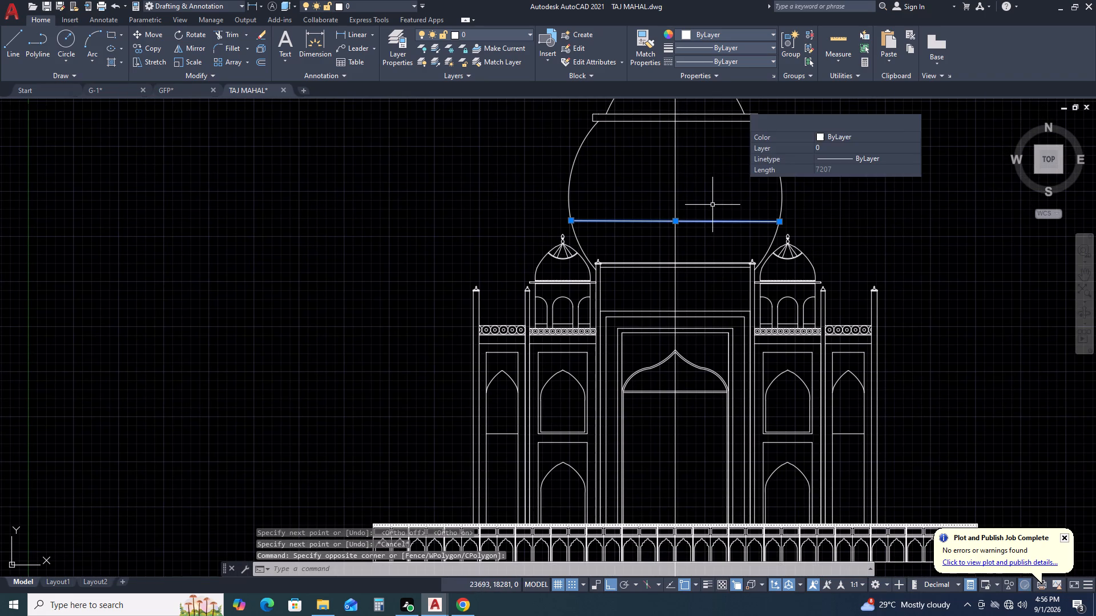
{"action": "key", "text": "o"}
{"action": "key", "text": "space"}
{"action": "key", "text": "3"}
{"action": "key", "text": "0"}
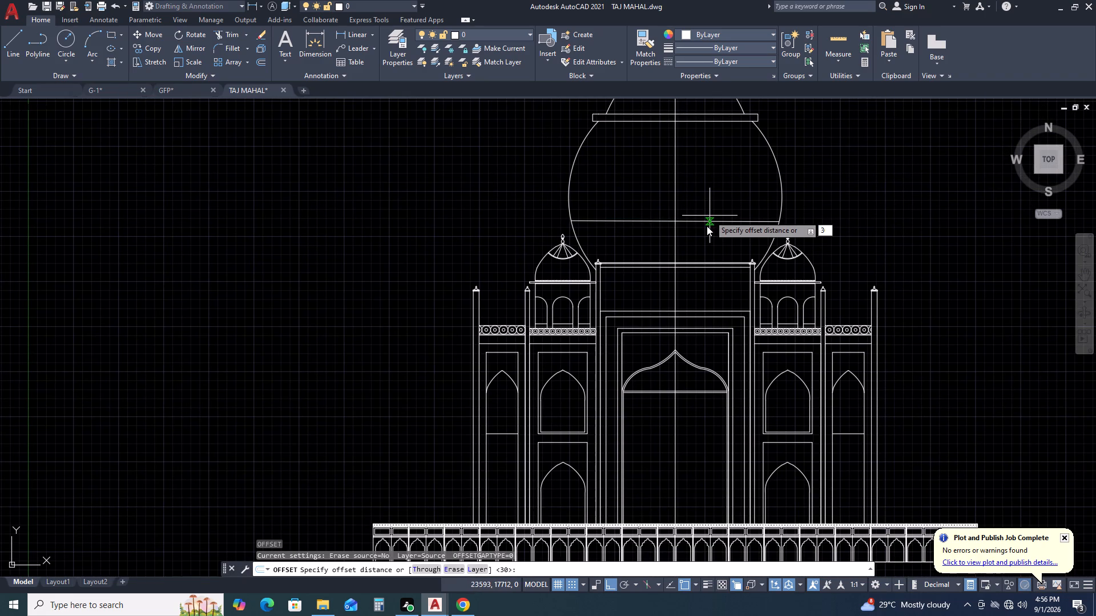
{"action": "key", "text": "Return"}
{"action": "left_click", "coordinate": [716, 173]}
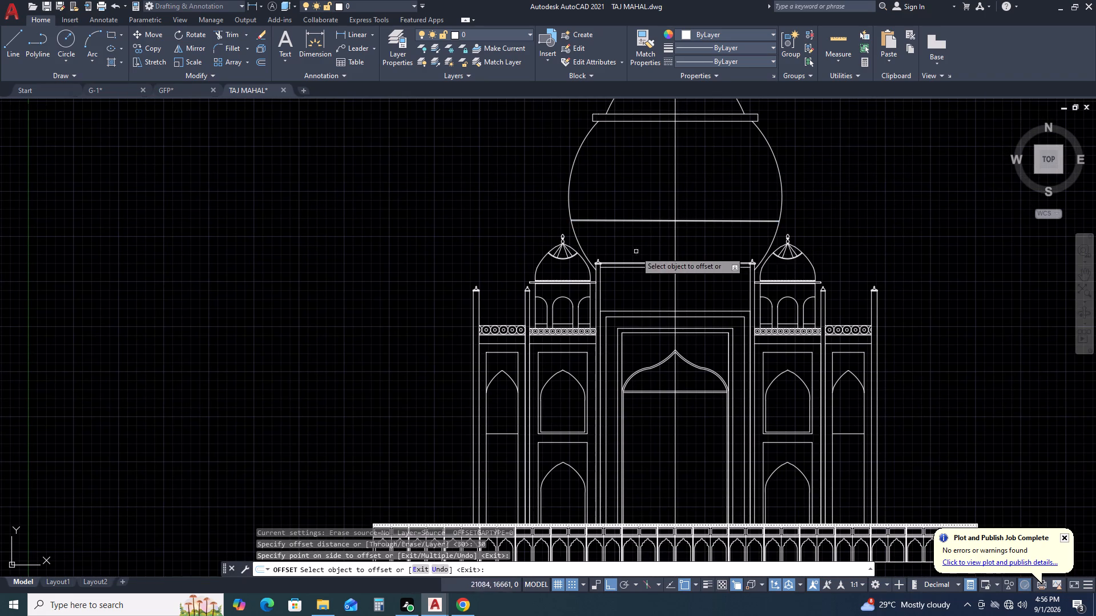
{"action": "scroll", "coordinate": [675, 226], "scroll_direction": "up", "scroll_amount": 3}
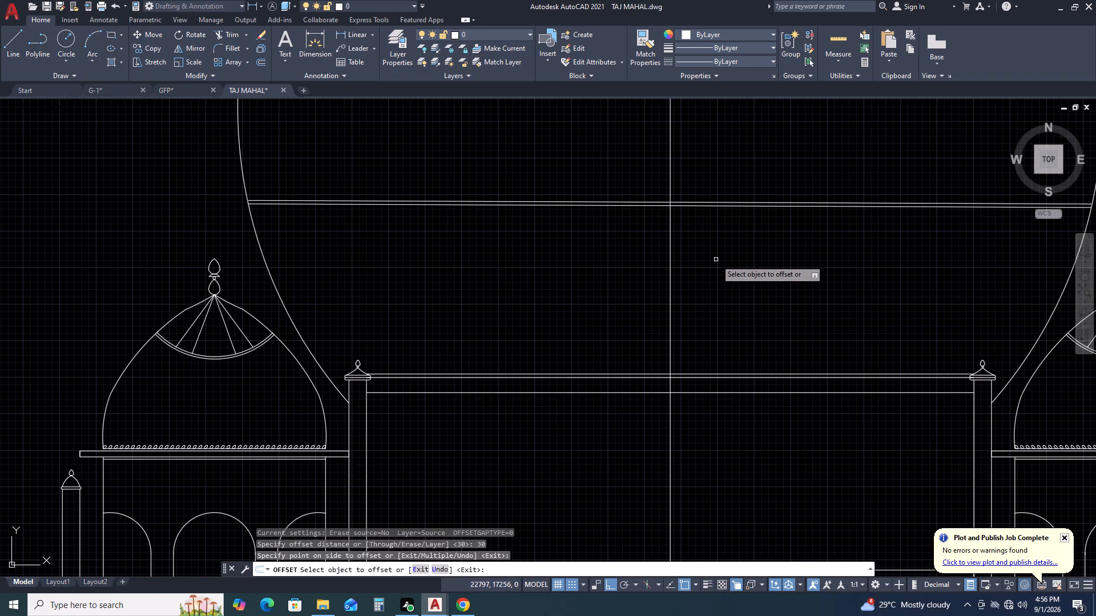
{"action": "key", "text": "Escape"}
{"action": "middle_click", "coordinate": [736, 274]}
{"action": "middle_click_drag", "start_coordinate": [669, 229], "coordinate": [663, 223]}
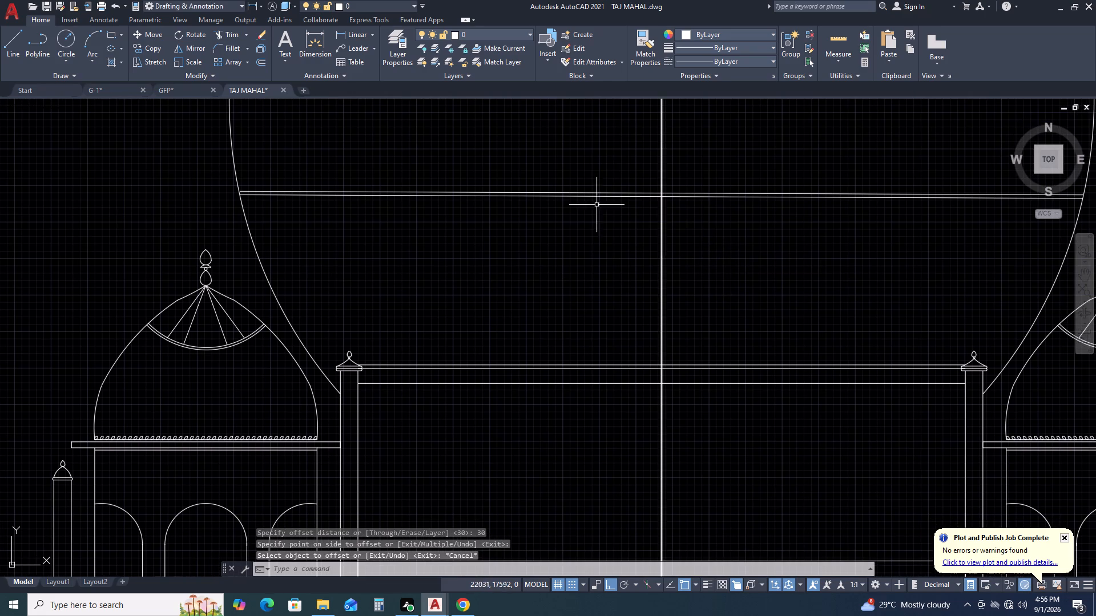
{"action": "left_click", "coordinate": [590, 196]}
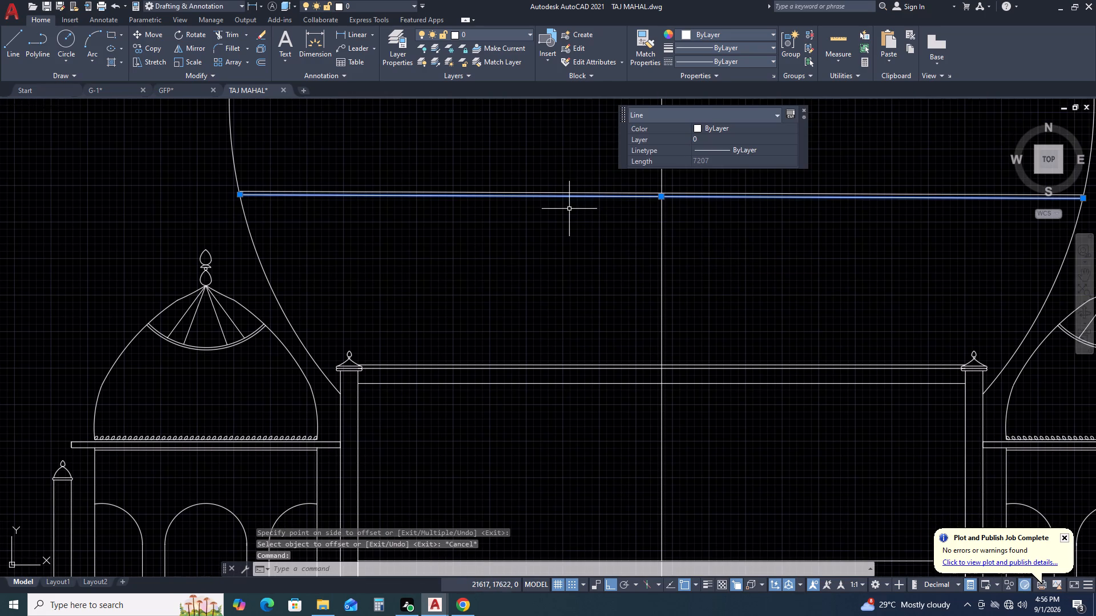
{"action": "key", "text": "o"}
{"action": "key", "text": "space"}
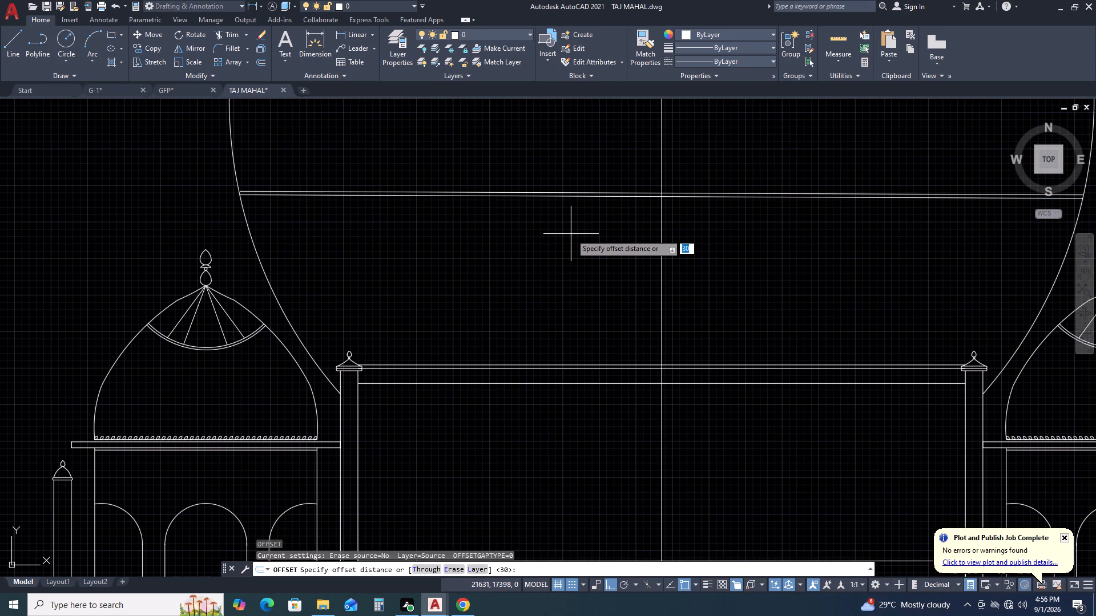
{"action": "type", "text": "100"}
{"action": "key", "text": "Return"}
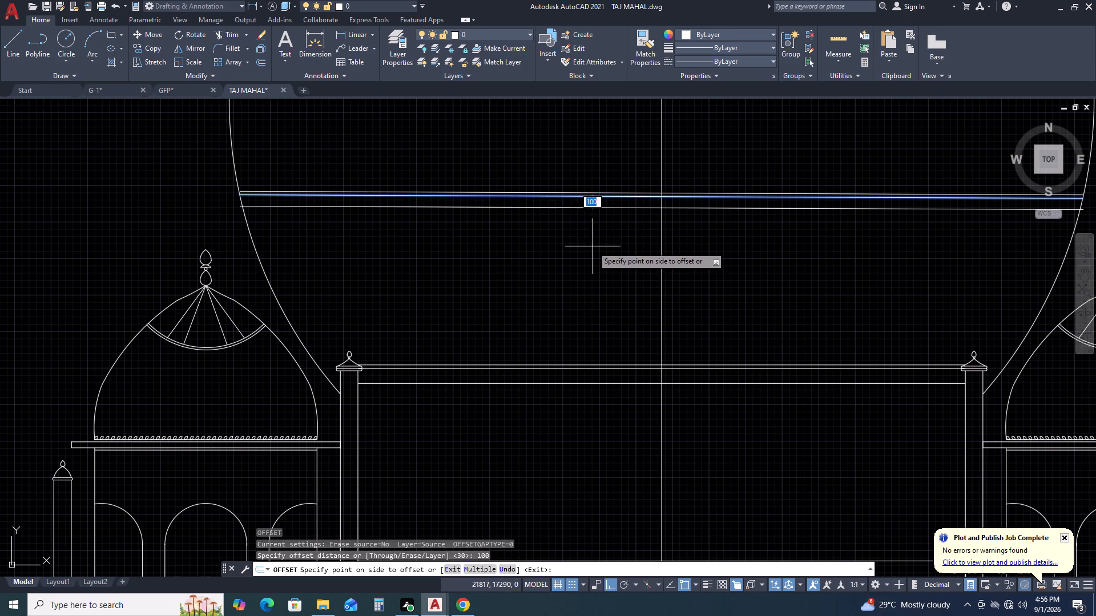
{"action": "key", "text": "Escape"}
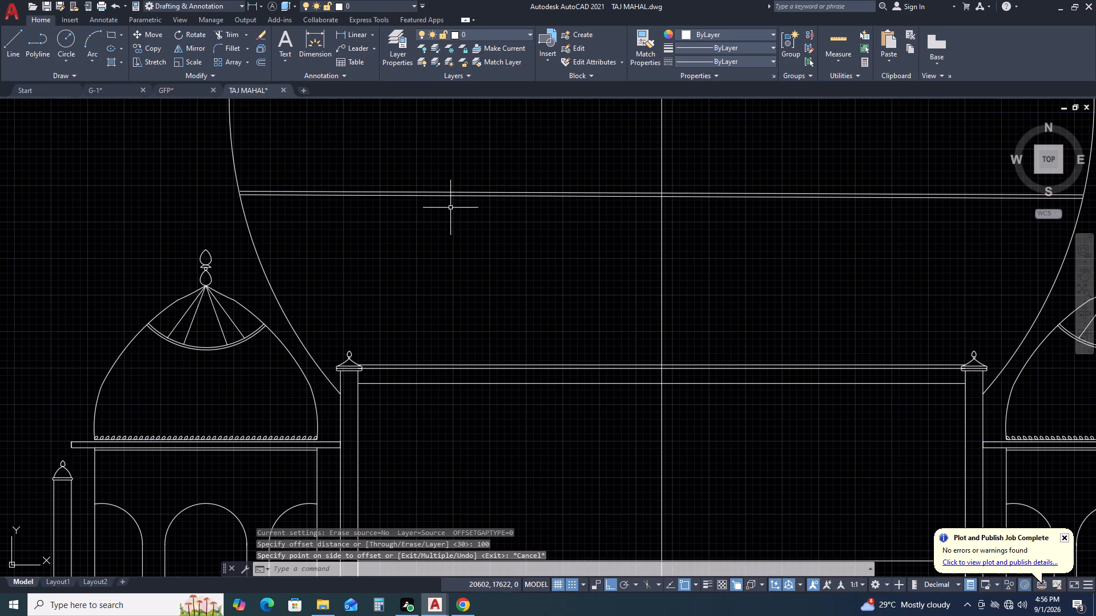
Offset the lower line of the 30 mm pair downward by 150 mm.
{"action": "left_click", "coordinate": [458, 194]}
{"action": "key", "text": "o"}
{"action": "key", "text": "space"}
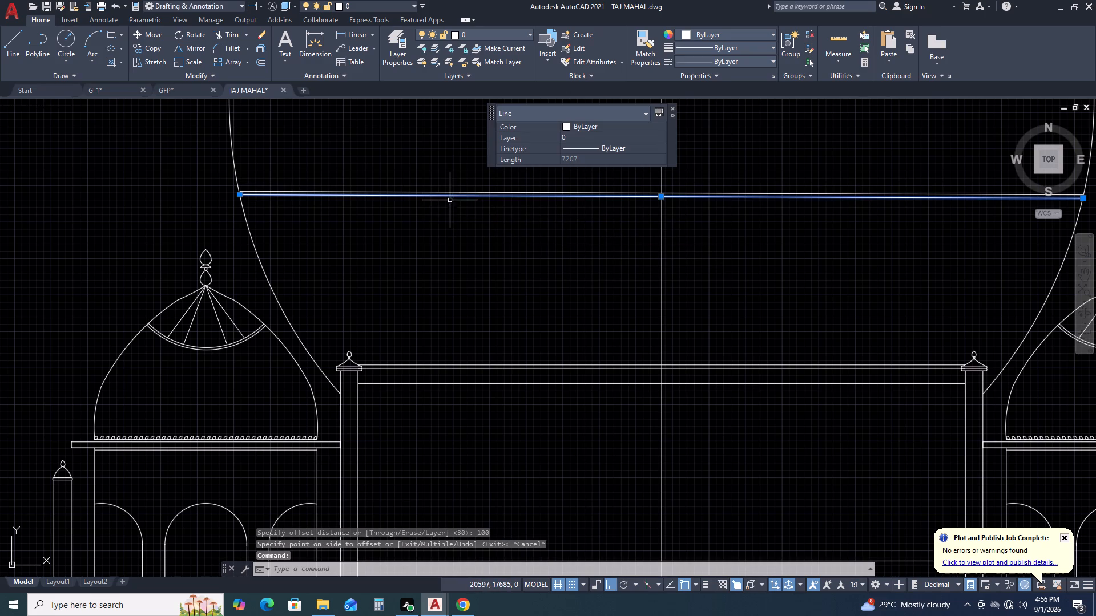
{"action": "type", "text": "150"}
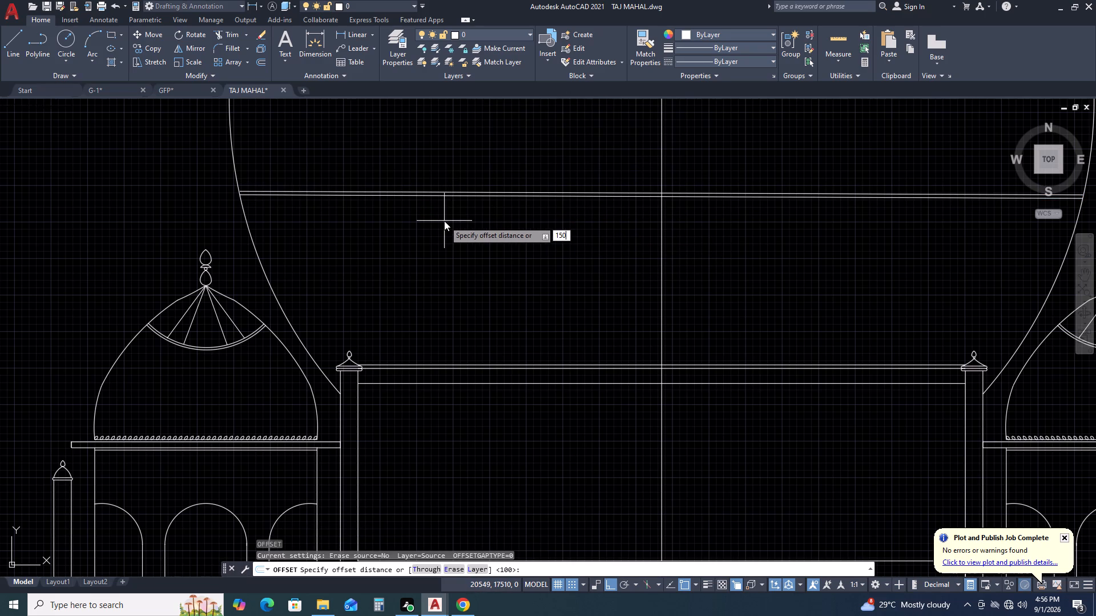
{"action": "key", "text": "BackSpace"}
{"action": "key", "text": "BackSpace"}
{"action": "key", "text": "BackSpace"}
{"action": "key", "text": "BackSpace"}
{"action": "key", "text": "BackSpace"}
{"action": "key", "text": "BackSpace"}
{"action": "key", "text": "Return"}
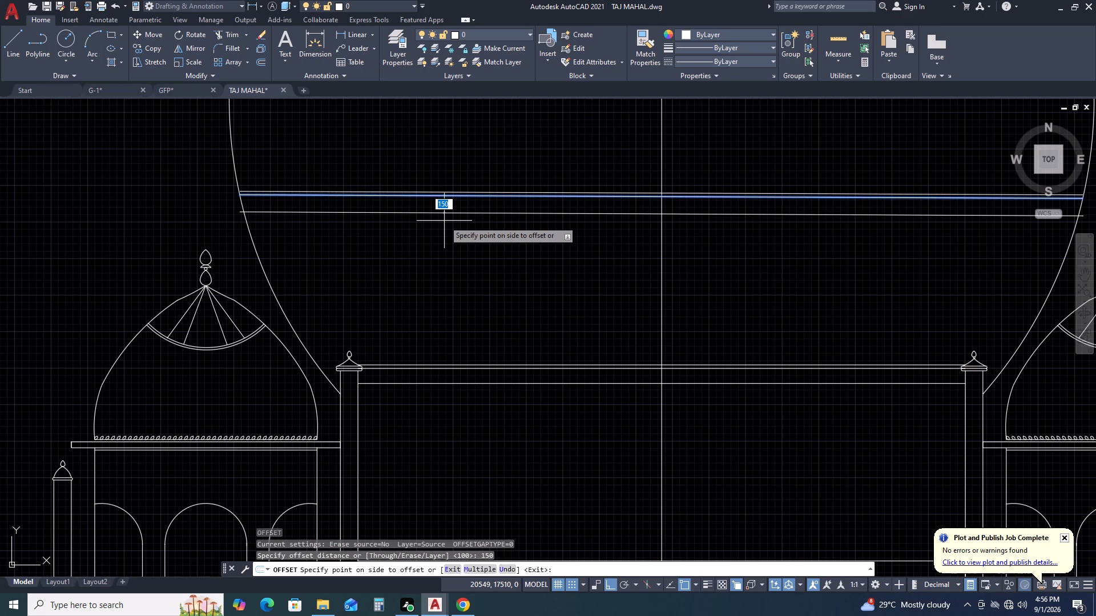
{"action": "scroll", "coordinate": [451, 254], "scroll_direction": "down", "scroll_amount": 2}
{"action": "left_click", "coordinate": [446, 261]}
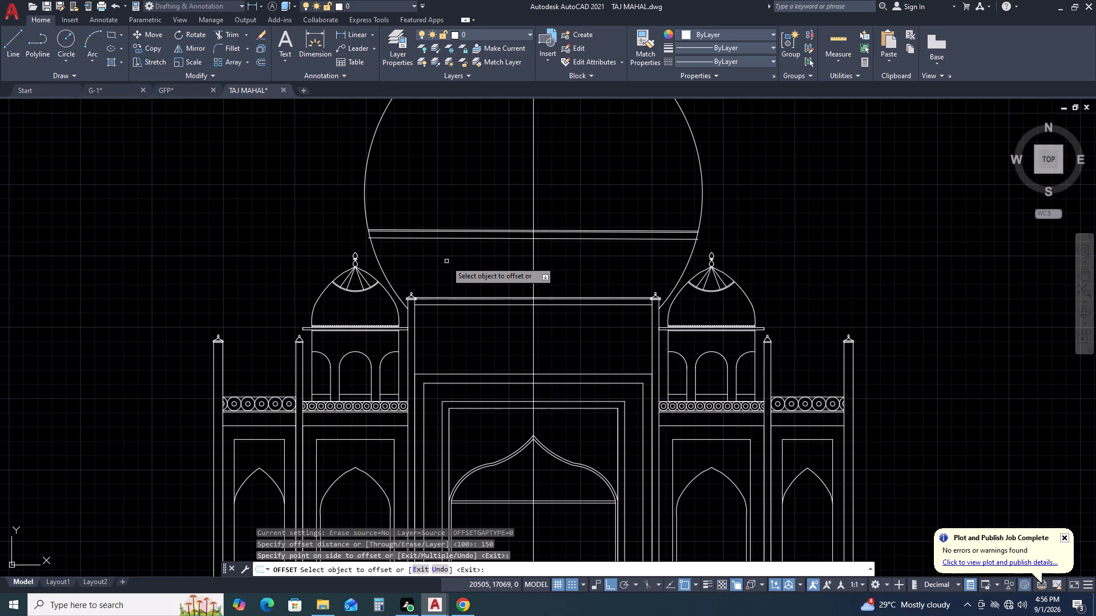
Offset the lowest line across the dome another 150 mm downward.
{"action": "scroll", "coordinate": [481, 279], "scroll_direction": "up", "scroll_amount": 2}
{"action": "middle_click_drag", "start_coordinate": [447, 207], "coordinate": [444, 188]}
{"action": "middle_click", "coordinate": [444, 185]}
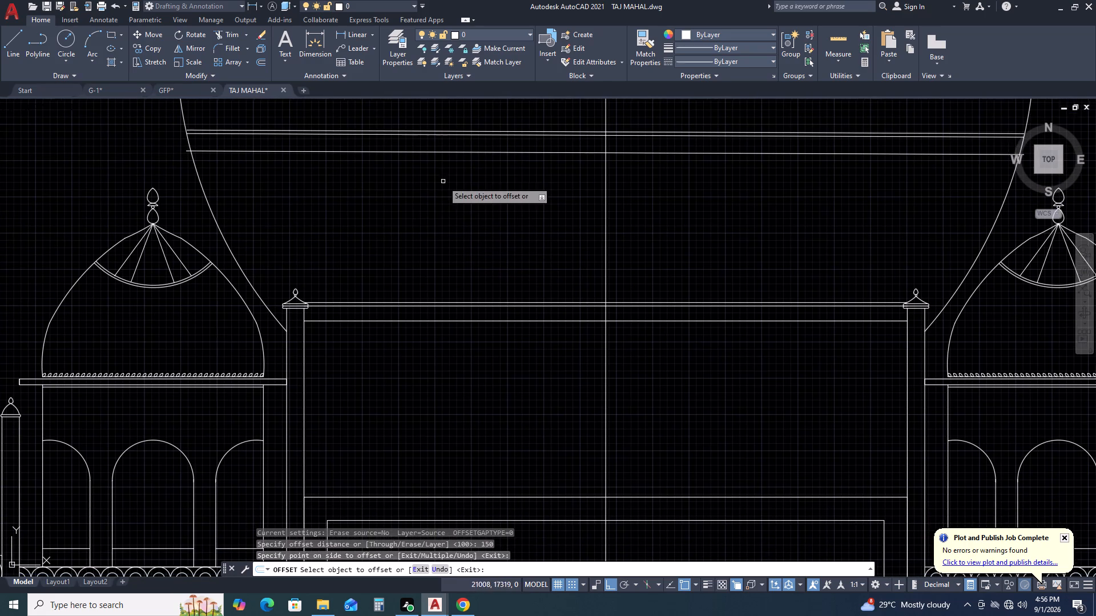
{"action": "left_click", "coordinate": [469, 150]}
{"action": "left_click", "coordinate": [474, 204]}
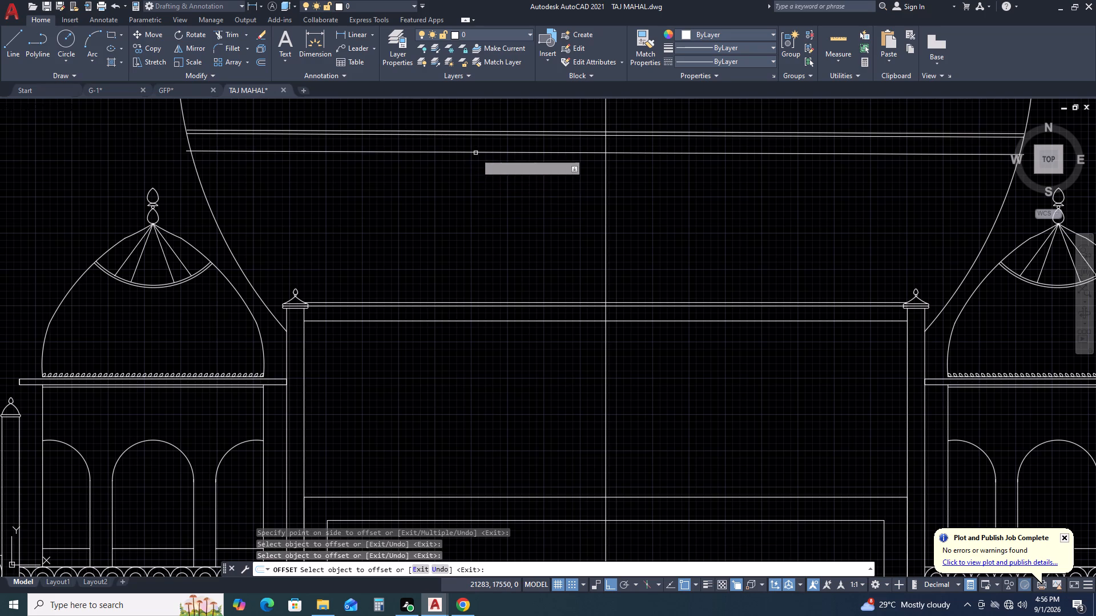
{"action": "left_click", "coordinate": [476, 153]}
{"action": "left_click", "coordinate": [478, 210]}
{"action": "key", "text": "Escape"}
Trim the ends of the two lower band lines that overhang the dome's left curve.
{"action": "middle_click_drag", "start_coordinate": [477, 248], "coordinate": [539, 264]}
{"action": "middle_click_drag", "start_coordinate": [559, 264], "coordinate": [566, 262]}
{"action": "type", "text": "TR"}
{"action": "key", "text": "space"}
{"action": "scroll", "coordinate": [260, 184], "scroll_direction": "up", "scroll_amount": 1}
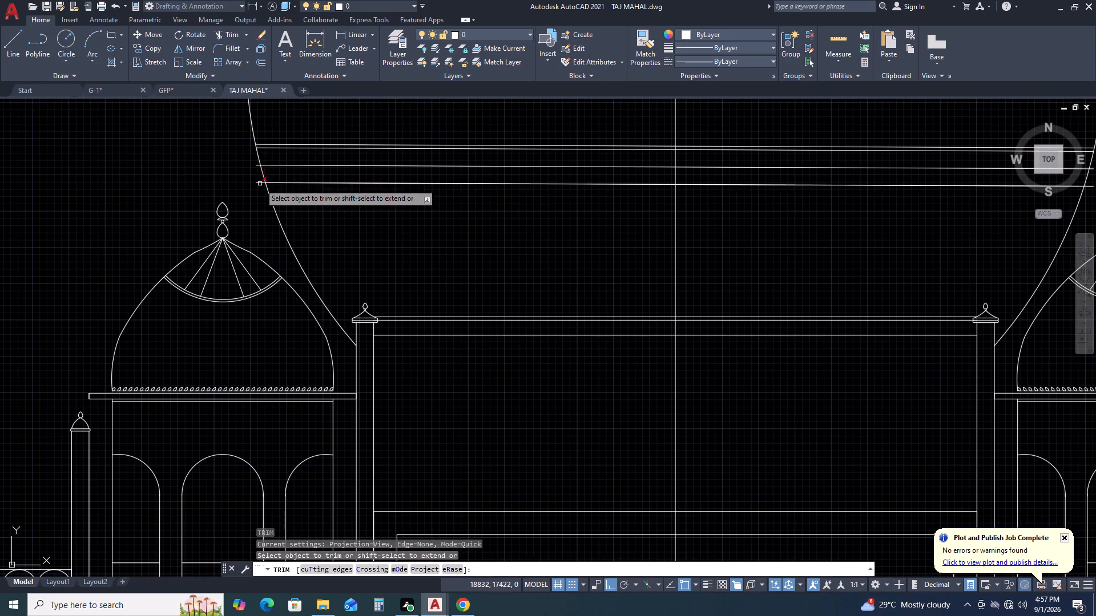
{"action": "scroll", "coordinate": [260, 184], "scroll_direction": "up", "scroll_amount": 1}
{"action": "left_click", "coordinate": [252, 131]}
{"action": "left_click", "coordinate": [259, 180]}
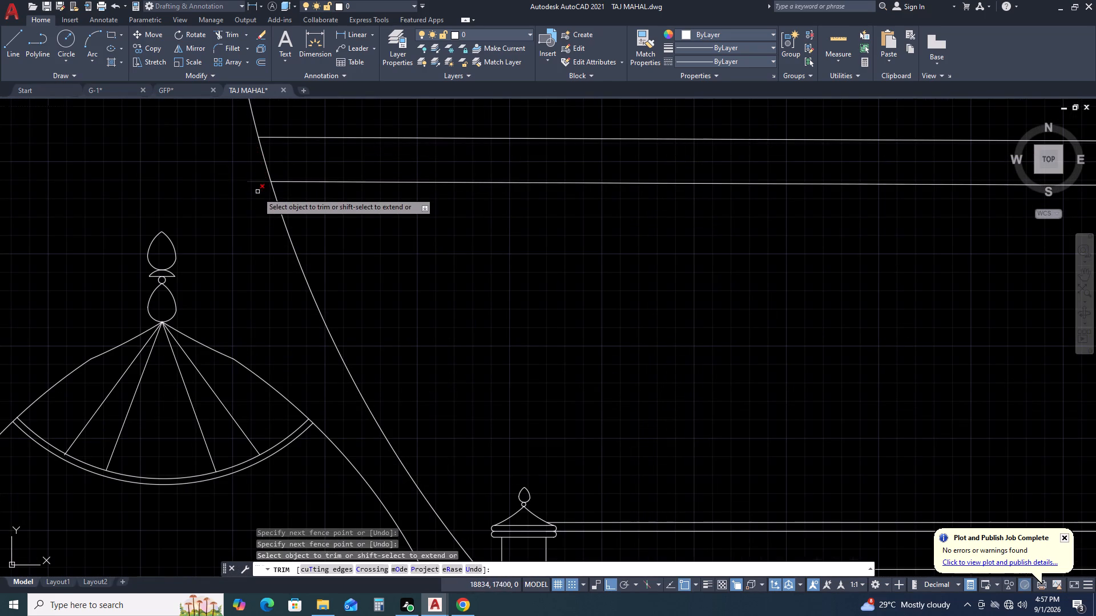
{"action": "left_click", "coordinate": [257, 192]}
{"action": "left_click", "coordinate": [246, 168]}
Trim the ends of the two lower band lines that overhang the dome's right curve.
{"action": "scroll", "coordinate": [262, 215], "scroll_direction": "down", "scroll_amount": 4}
{"action": "scroll", "coordinate": [575, 223], "scroll_direction": "up", "scroll_amount": 5}
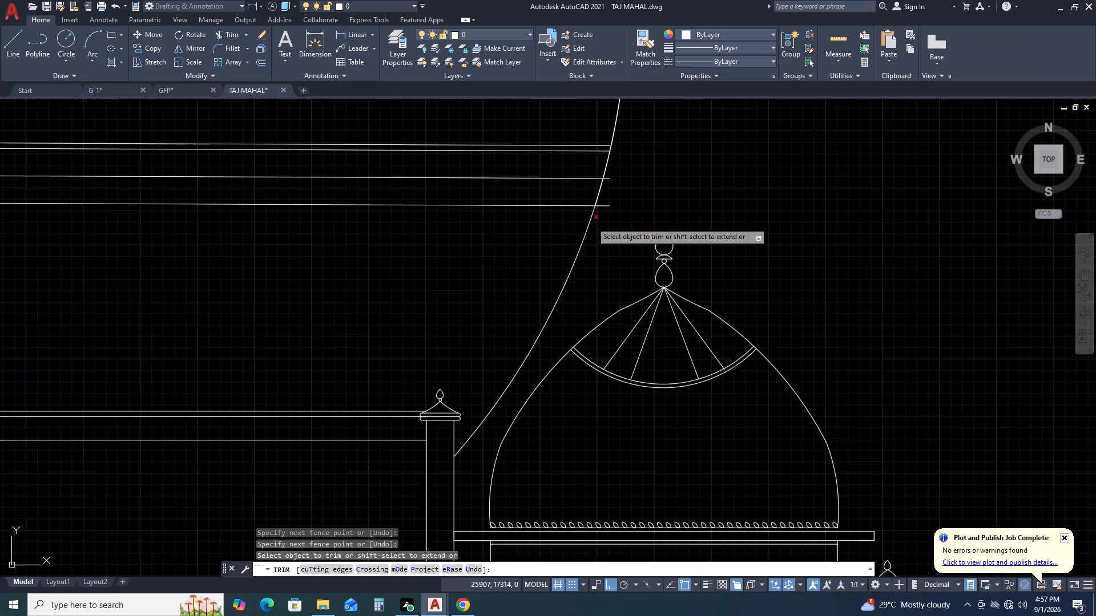
{"action": "left_click", "coordinate": [620, 151]}
{"action": "left_click", "coordinate": [610, 194]}
{"action": "scroll", "coordinate": [630, 206], "scroll_direction": "down", "scroll_amount": 2}
{"action": "scroll", "coordinate": [624, 151], "scroll_direction": "up", "scroll_amount": 2}
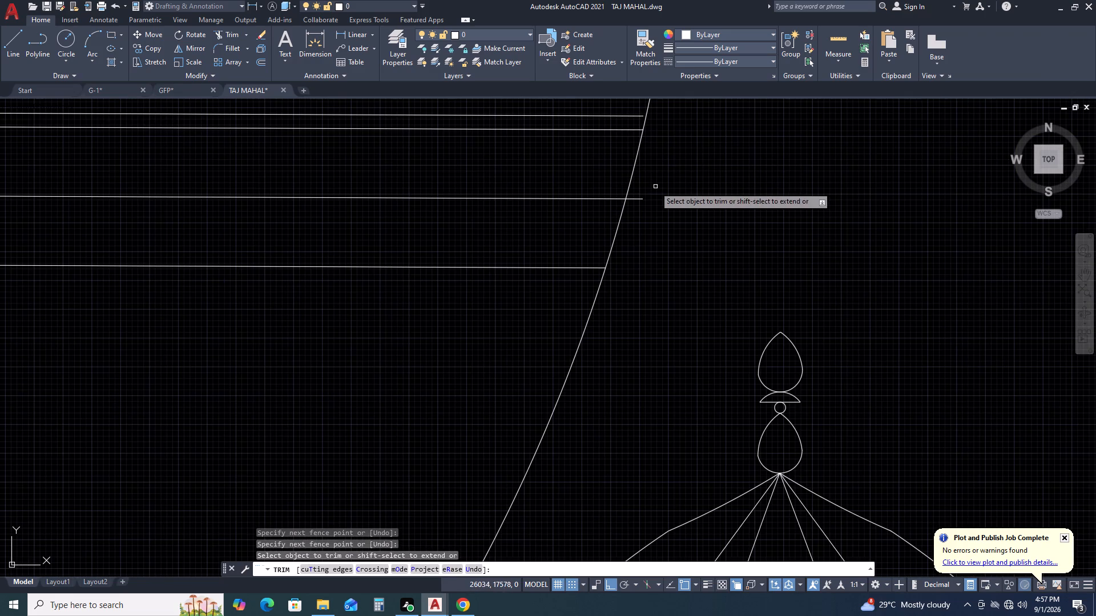
{"action": "left_click", "coordinate": [646, 183]}
{"action": "left_click", "coordinate": [638, 215]}
{"action": "scroll", "coordinate": [666, 220], "scroll_direction": "down", "scroll_amount": 3}
{"action": "key", "text": "Escape"}
Stretch the right end of the topmost band line out to meet the dome's right curve.
{"action": "scroll", "coordinate": [656, 206], "scroll_direction": "up", "scroll_amount": 3}
{"action": "middle_click_drag", "start_coordinate": [653, 163], "coordinate": [647, 224]}
{"action": "scroll", "coordinate": [663, 245], "scroll_direction": "up", "scroll_amount": 3}
{"action": "left_click", "coordinate": [671, 162]}
{"action": "left_click", "coordinate": [646, 203]}
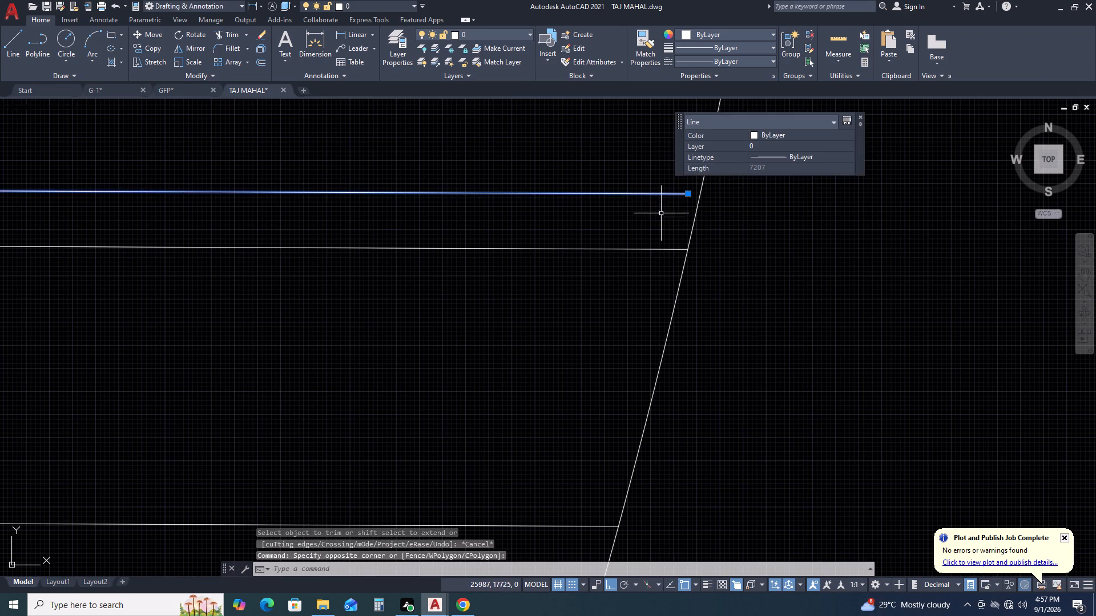
{"action": "middle_click_drag", "start_coordinate": [664, 235], "coordinate": [604, 297]}
{"action": "scroll", "coordinate": [635, 264], "scroll_direction": "up", "scroll_amount": 4}
{"action": "left_click", "coordinate": [614, 234]}
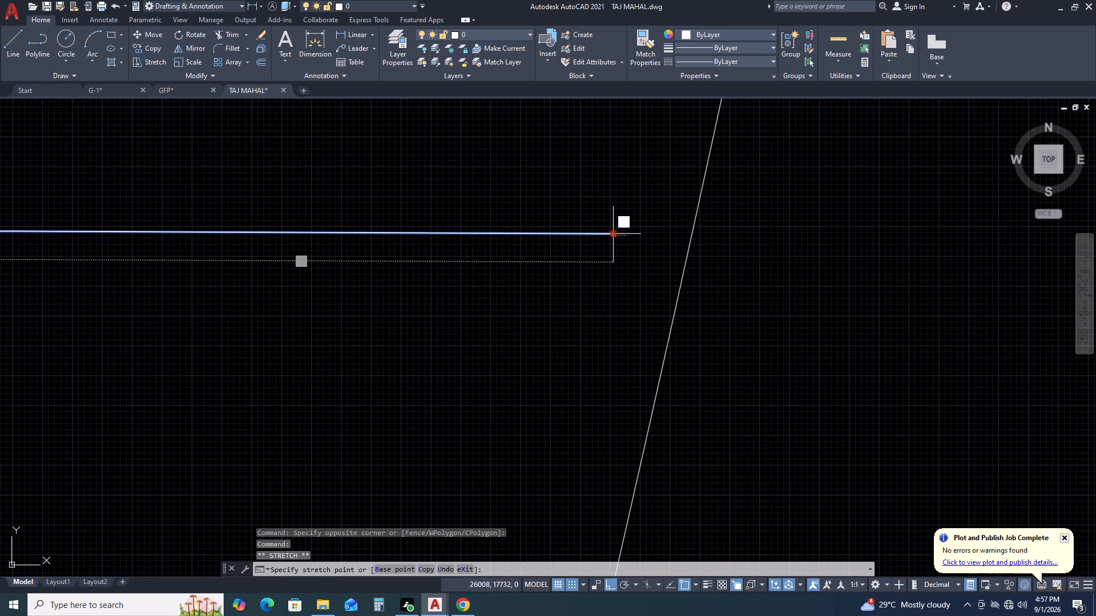
{"action": "left_click", "coordinate": [691, 233]}
{"action": "scroll", "coordinate": [725, 246], "scroll_direction": "down", "scroll_amount": 6}
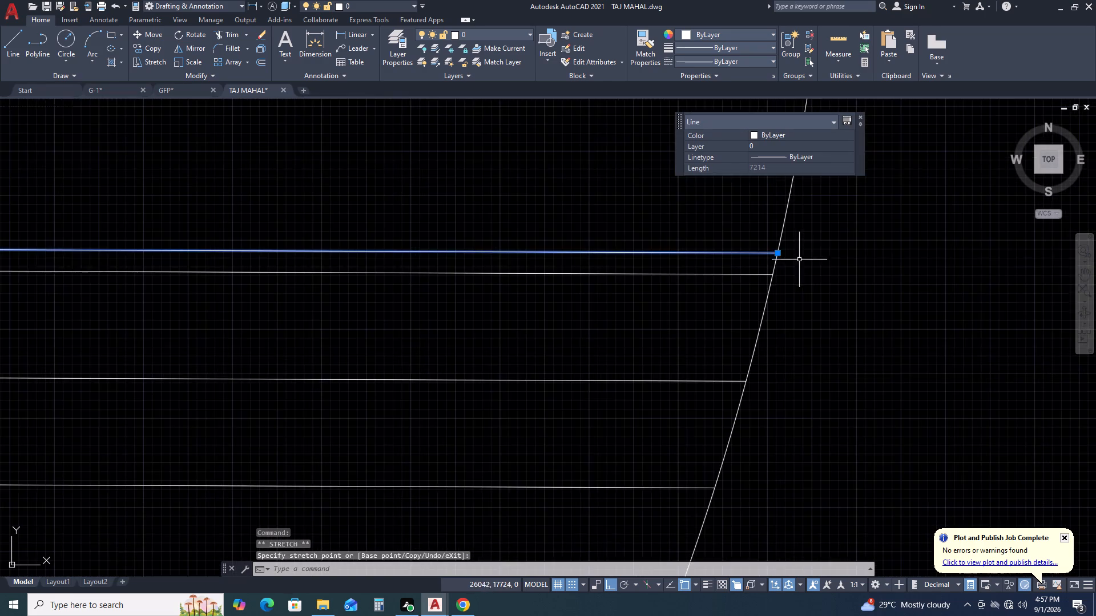
Stretch the left end of the topmost band line out to meet the dome's left curve.
{"action": "scroll", "coordinate": [799, 260], "scroll_direction": "down", "scroll_amount": 5}
{"action": "scroll", "coordinate": [340, 266], "scroll_direction": "up", "scroll_amount": 5}
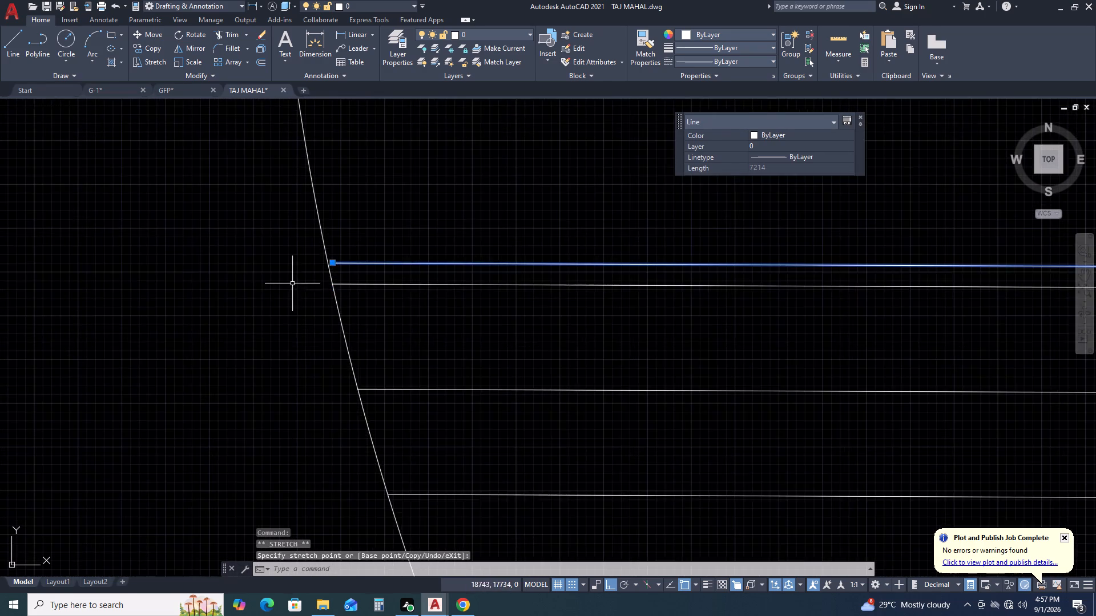
{"action": "scroll", "coordinate": [292, 283], "scroll_direction": "up", "scroll_amount": 3}
{"action": "left_click", "coordinate": [304, 269]}
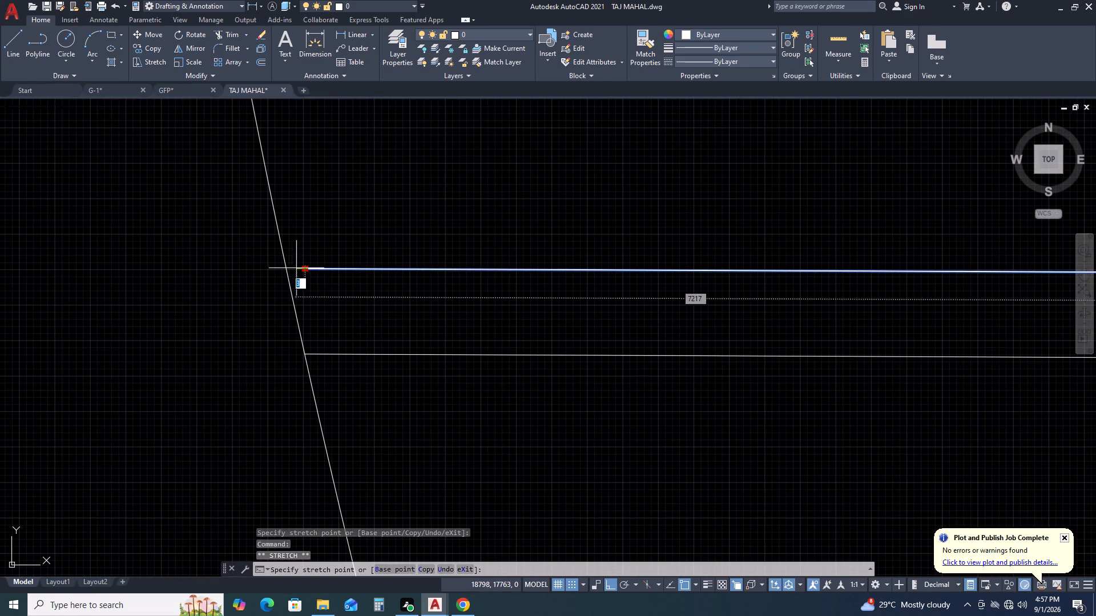
{"action": "left_click", "coordinate": [287, 268]}
{"action": "key", "text": "Escape"}
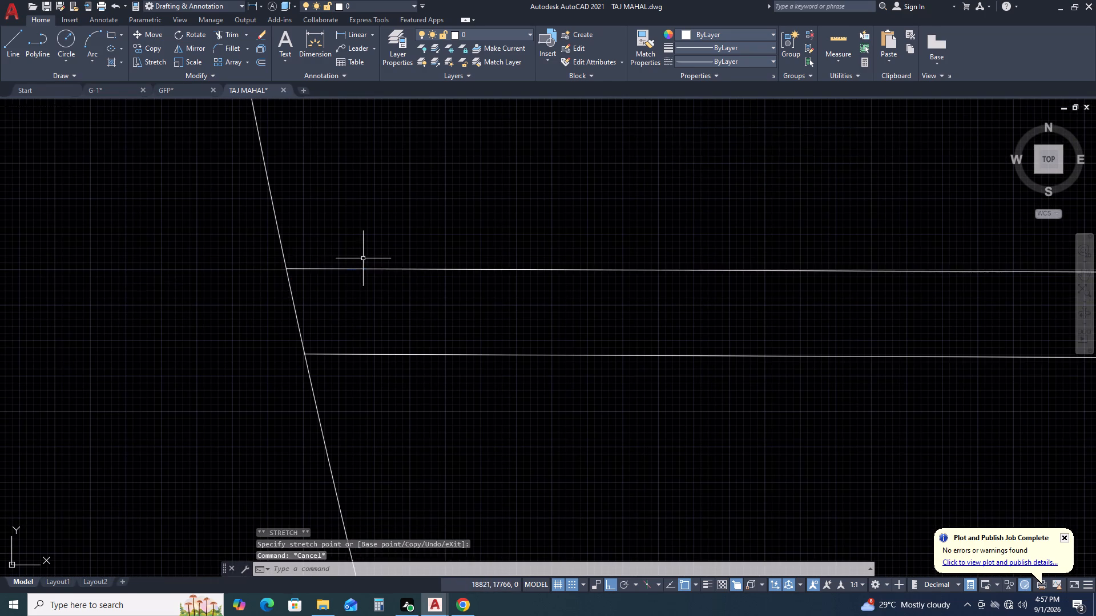
Examine the whole elevation, from the central dome and its bands down to the base platform.
{"action": "scroll", "coordinate": [366, 258], "scroll_direction": "down", "scroll_amount": 5}
{"action": "scroll", "coordinate": [525, 244], "scroll_direction": "down", "scroll_amount": 3}
{"action": "middle_click_drag", "start_coordinate": [715, 249], "coordinate": [704, 250]}
{"action": "middle_click_drag", "start_coordinate": [660, 254], "coordinate": [433, 228]}
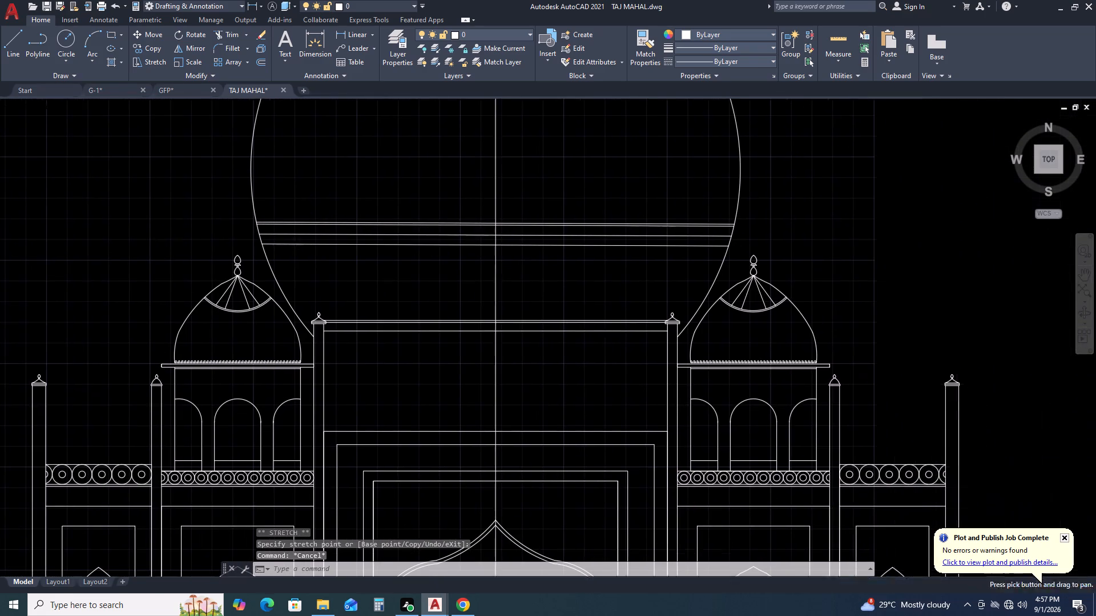
{"action": "middle_click", "coordinate": [433, 228]}
{"action": "scroll", "coordinate": [723, 242], "scroll_direction": "down", "scroll_amount": 2}
{"action": "middle_click_drag", "start_coordinate": [757, 204], "coordinate": [774, 254]}
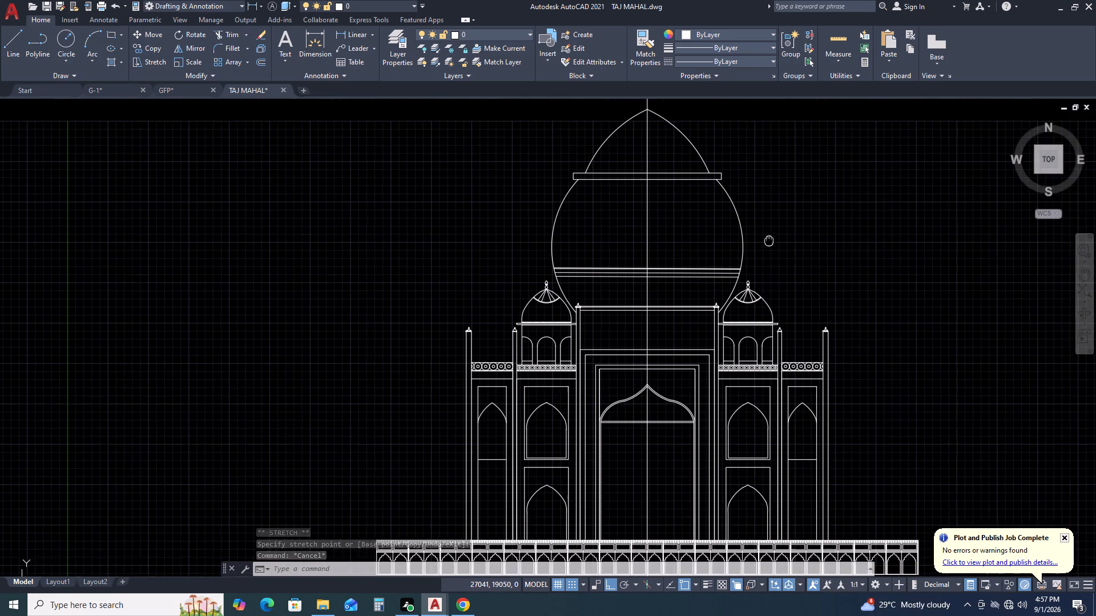
{"action": "middle_click_drag", "start_coordinate": [774, 254], "coordinate": [775, 254]}
{"action": "scroll", "coordinate": [691, 247], "scroll_direction": "up", "scroll_amount": 1}
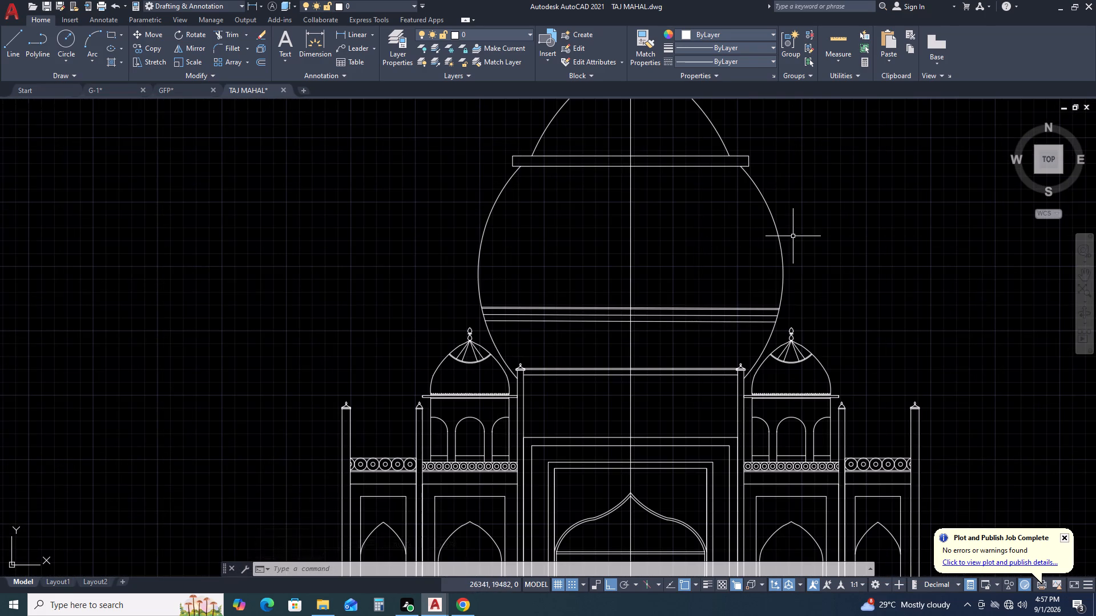
{"action": "scroll", "coordinate": [793, 236], "scroll_direction": "up", "scroll_amount": 2}
{"action": "scroll", "coordinate": [800, 240], "scroll_direction": "down", "scroll_amount": 3}
{"action": "middle_click", "coordinate": [826, 244]}
{"action": "middle_click_drag", "start_coordinate": [821, 246], "coordinate": [665, 224]}
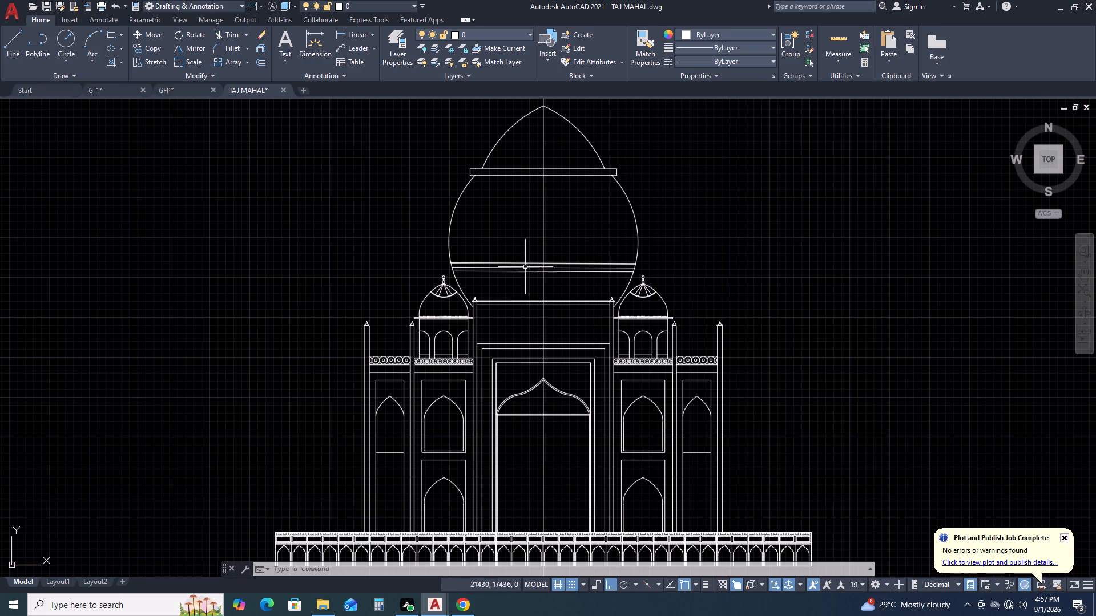
{"action": "middle_click_drag", "start_coordinate": [651, 218], "coordinate": [643, 161]}
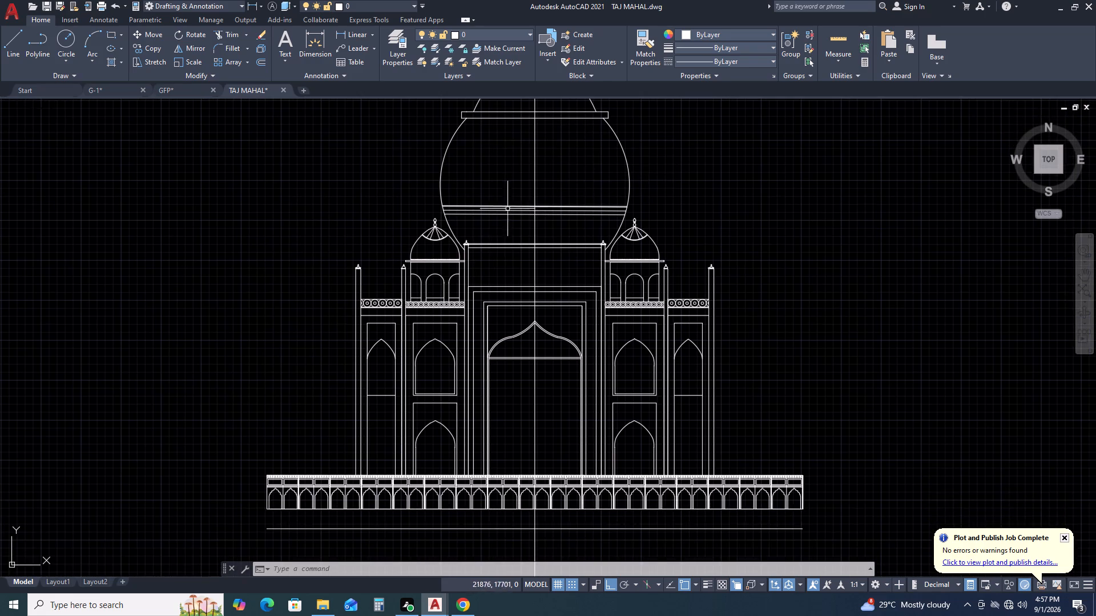
{"action": "middle_click_drag", "start_coordinate": [493, 222], "coordinate": [636, 243]}
{"action": "middle_click_drag", "start_coordinate": [550, 233], "coordinate": [533, 234]}
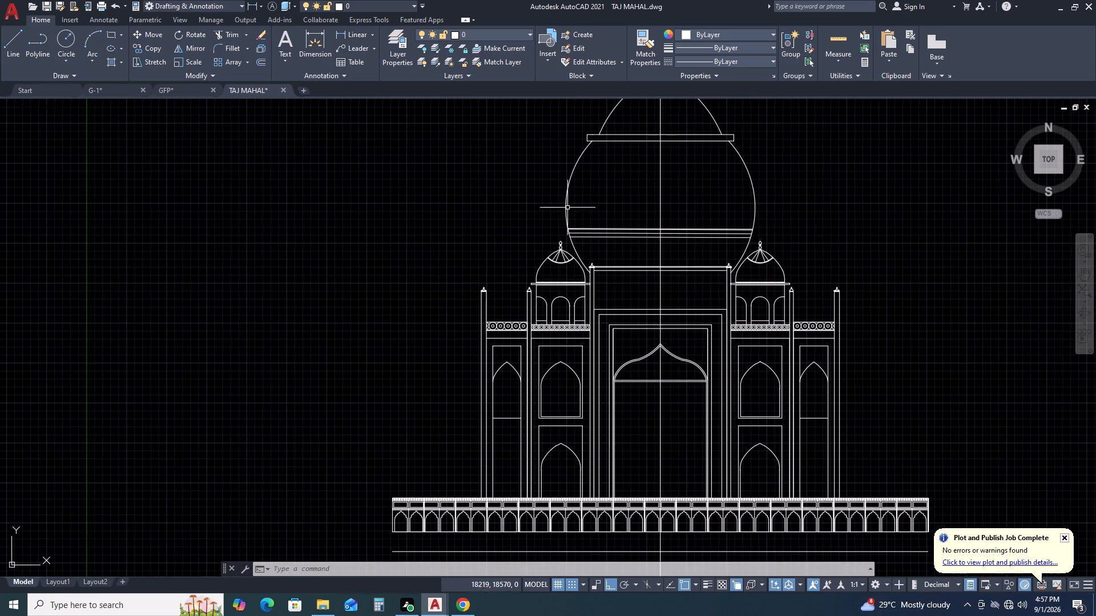
{"action": "middle_click_drag", "start_coordinate": [674, 144], "coordinate": [666, 232]}
{"action": "middle_click", "coordinate": [654, 273]}
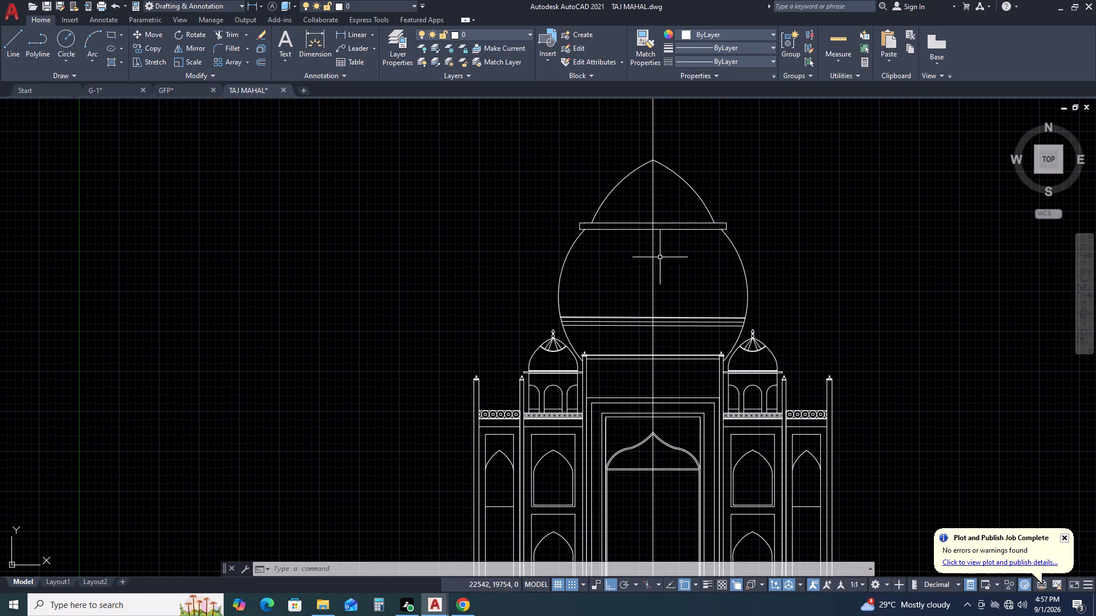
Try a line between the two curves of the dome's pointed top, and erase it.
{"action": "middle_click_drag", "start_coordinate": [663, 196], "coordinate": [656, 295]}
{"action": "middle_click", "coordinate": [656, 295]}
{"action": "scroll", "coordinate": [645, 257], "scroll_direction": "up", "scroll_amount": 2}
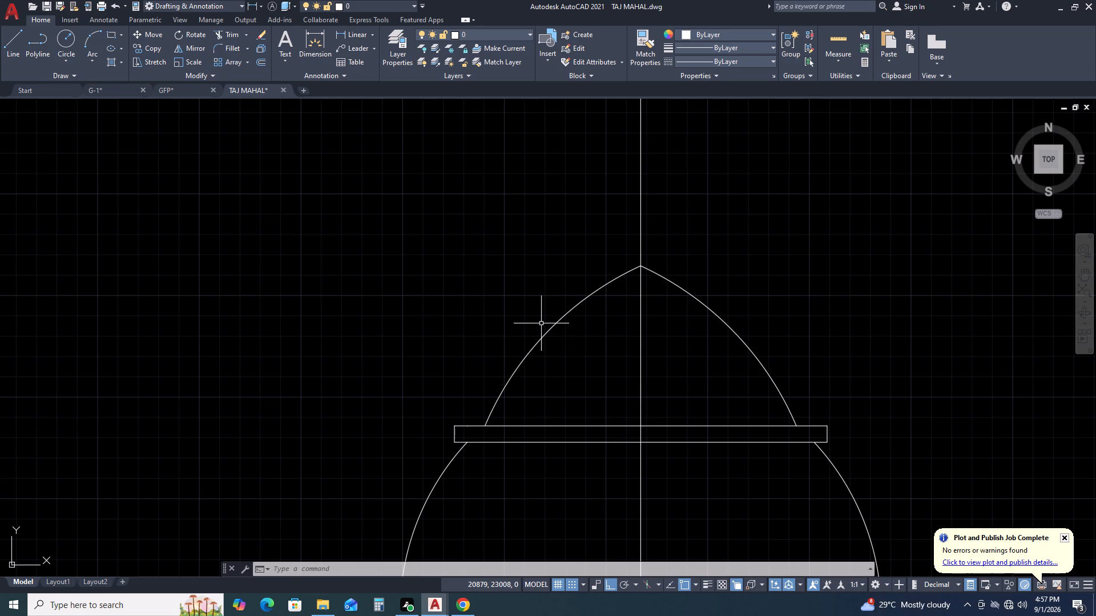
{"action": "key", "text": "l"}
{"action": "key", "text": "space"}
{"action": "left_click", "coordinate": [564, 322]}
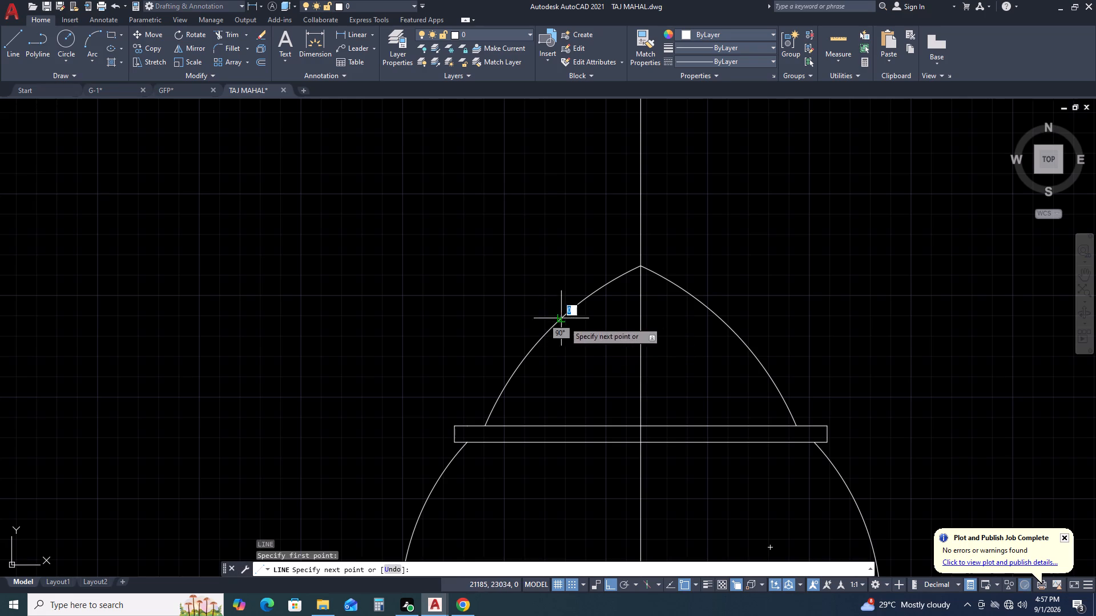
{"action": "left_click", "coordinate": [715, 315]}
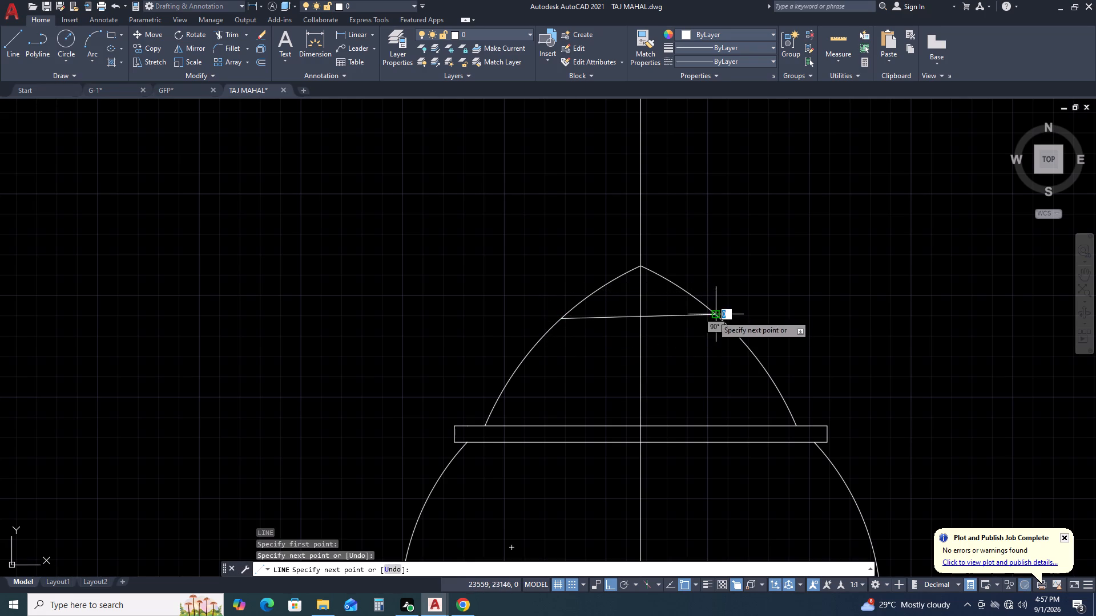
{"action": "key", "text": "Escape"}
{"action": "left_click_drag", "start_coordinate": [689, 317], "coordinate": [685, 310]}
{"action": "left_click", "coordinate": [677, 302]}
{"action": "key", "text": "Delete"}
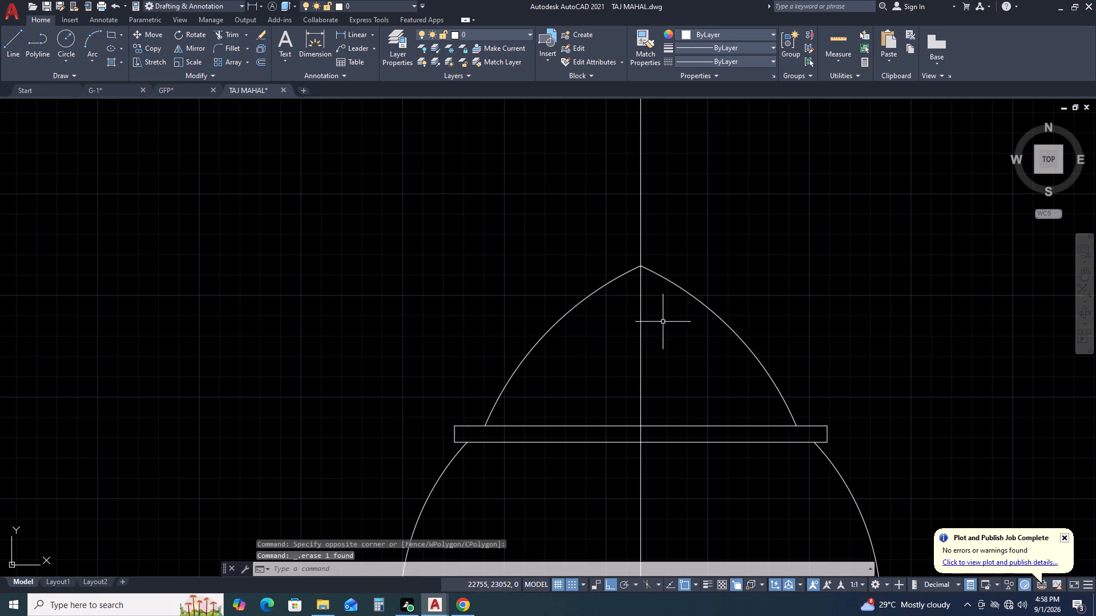
Draw a horizontal line across the dome's pointed top, from its left curve to its right curve.
{"action": "key", "text": "l"}
{"action": "key", "text": "space"}
{"action": "left_click", "coordinate": [545, 335]}
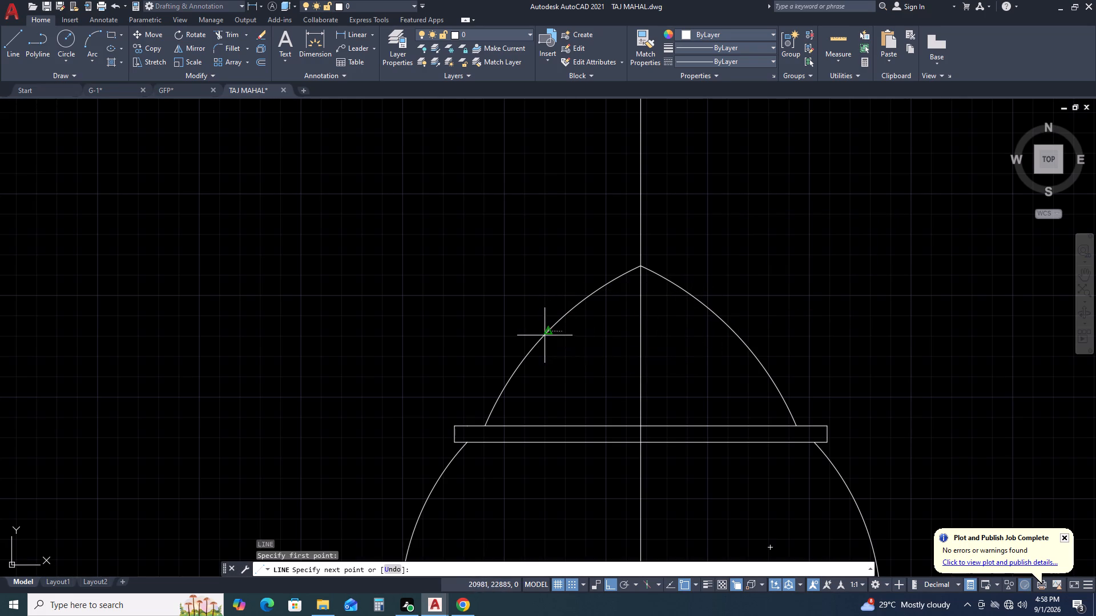
{"action": "left_click", "coordinate": [731, 331]}
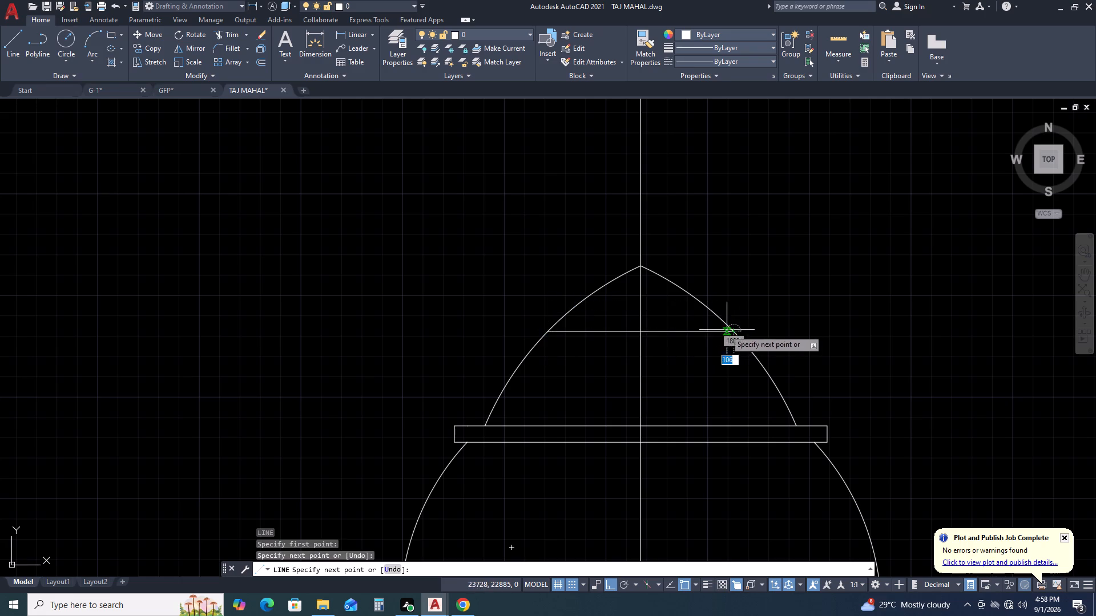
{"action": "key", "text": "Escape"}
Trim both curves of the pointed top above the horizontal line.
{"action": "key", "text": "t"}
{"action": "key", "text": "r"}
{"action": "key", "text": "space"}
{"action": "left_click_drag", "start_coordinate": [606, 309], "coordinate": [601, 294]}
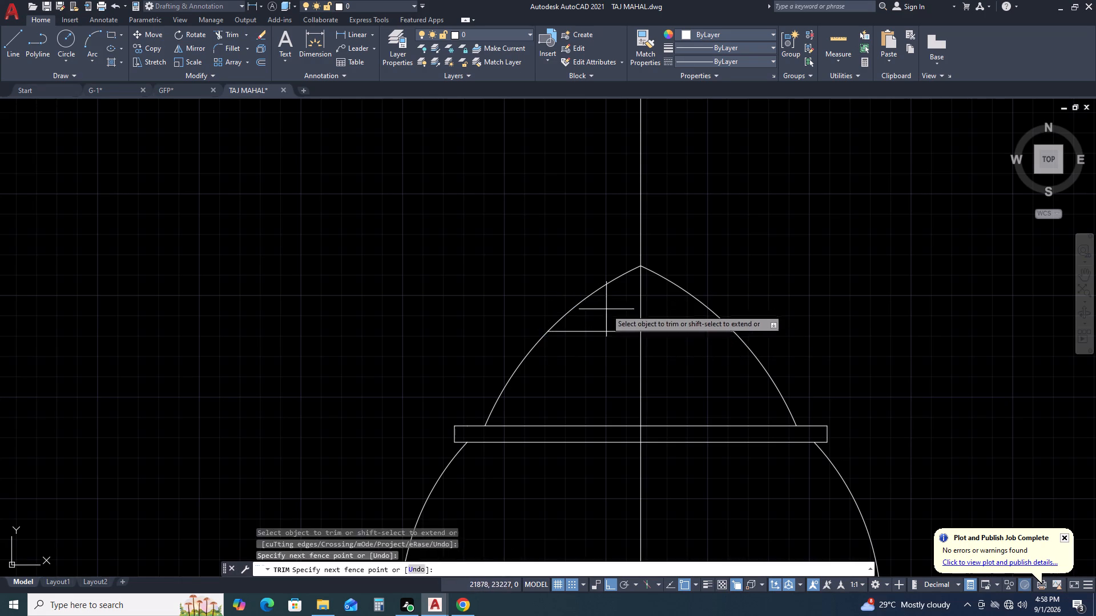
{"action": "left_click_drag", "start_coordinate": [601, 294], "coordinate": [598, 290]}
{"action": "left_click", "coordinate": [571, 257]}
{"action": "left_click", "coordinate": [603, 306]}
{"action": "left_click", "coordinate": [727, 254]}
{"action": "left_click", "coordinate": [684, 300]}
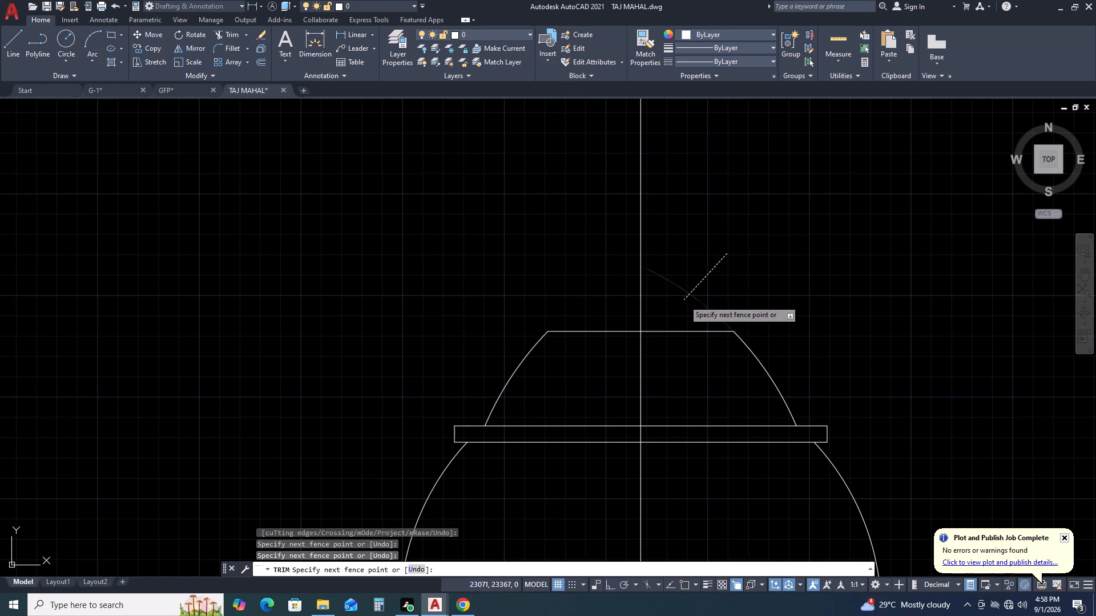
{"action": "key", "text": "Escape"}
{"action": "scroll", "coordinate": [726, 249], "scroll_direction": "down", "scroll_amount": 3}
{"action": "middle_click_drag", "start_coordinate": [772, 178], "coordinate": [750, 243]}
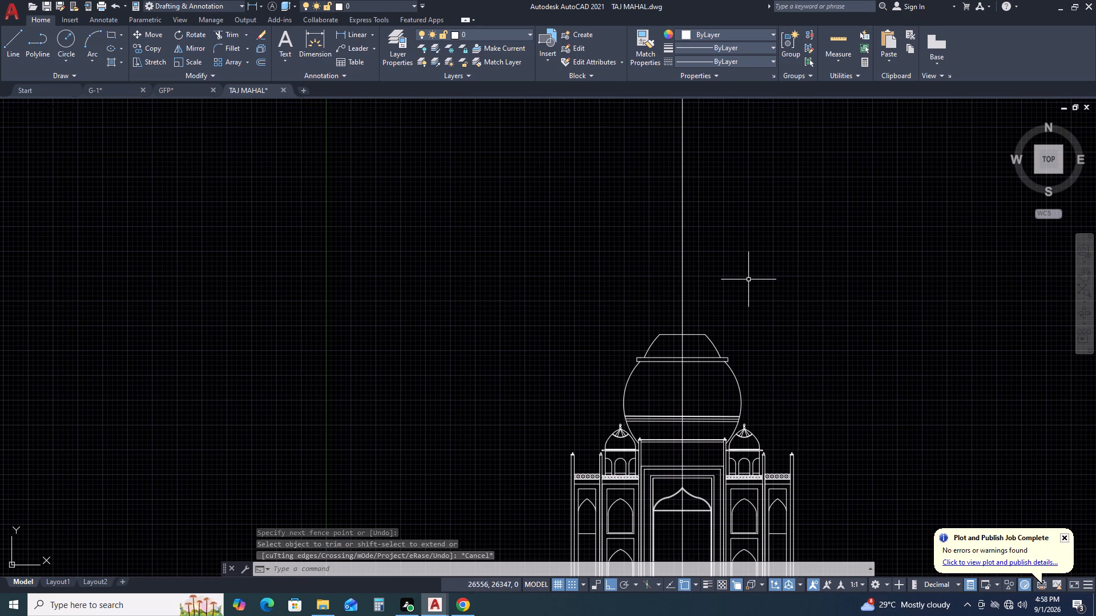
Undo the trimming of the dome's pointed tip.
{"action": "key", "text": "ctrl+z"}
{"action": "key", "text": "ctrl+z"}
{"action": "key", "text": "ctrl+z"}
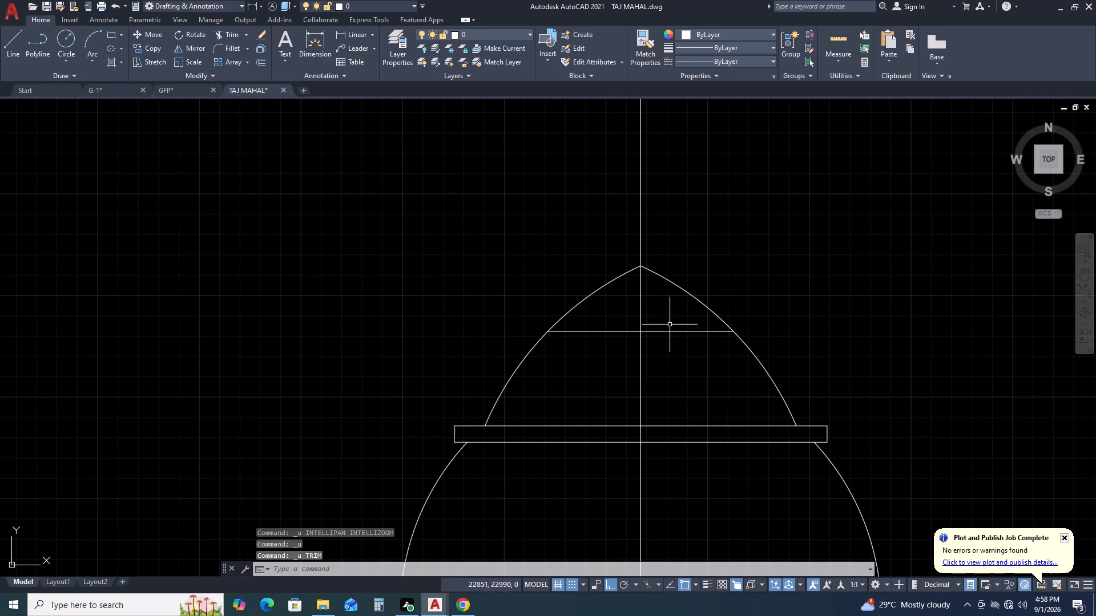
Move the horizontal line straight up, closer to the dome's apex.
{"action": "left_click", "coordinate": [671, 325]}
{"action": "left_click", "coordinate": [661, 344]}
{"action": "key", "text": "m"}
{"action": "key", "text": "space"}
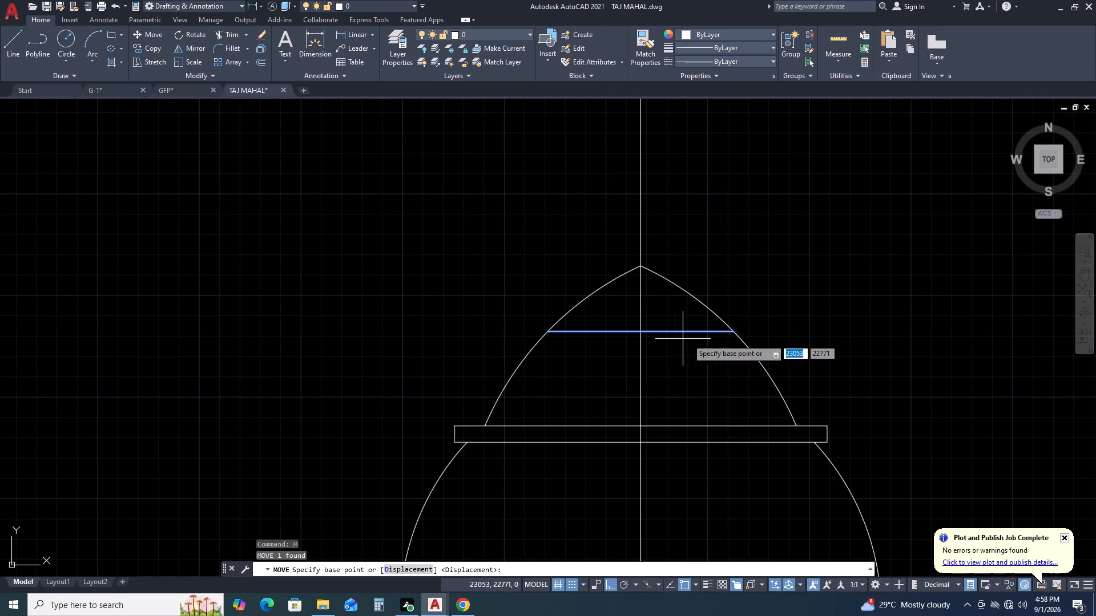
{"action": "left_click", "coordinate": [732, 331]}
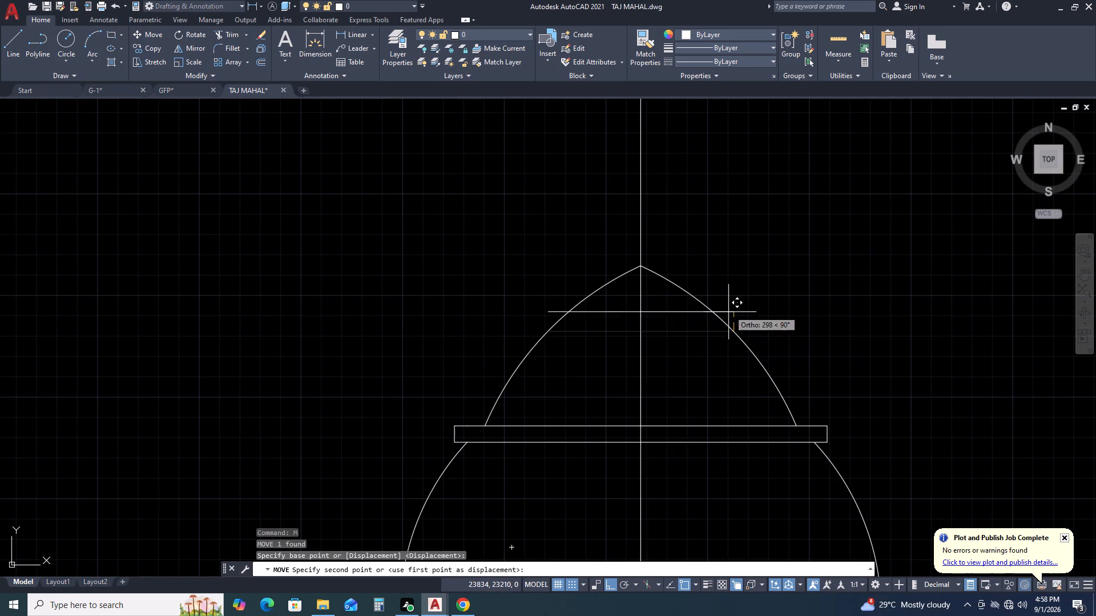
{"action": "left_click", "coordinate": [733, 293]}
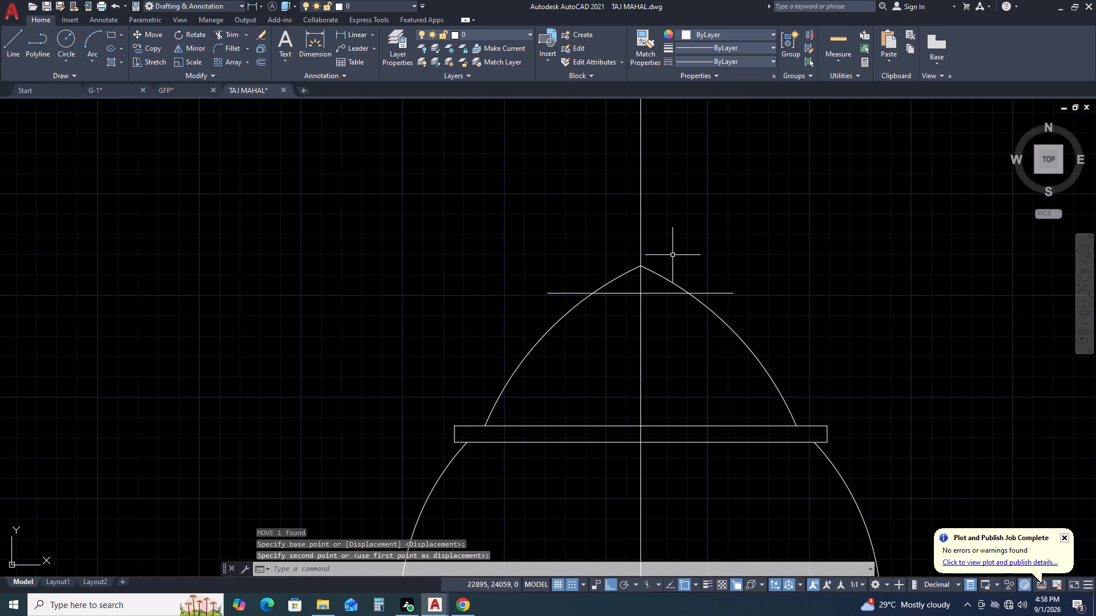
Trim away both curves of the dome's tip above the raised horizontal line.
{"action": "middle_click_drag", "start_coordinate": [619, 254], "coordinate": [651, 318]}
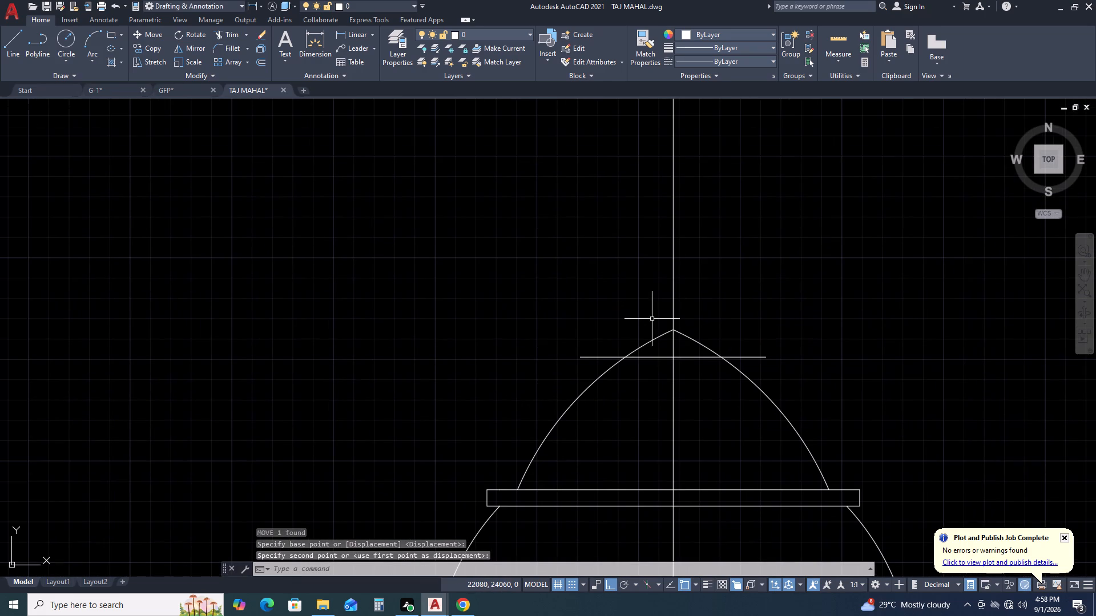
{"action": "key", "text": "t"}
{"action": "key", "text": "r"}
{"action": "key", "text": "space"}
{"action": "left_click", "coordinate": [660, 341]}
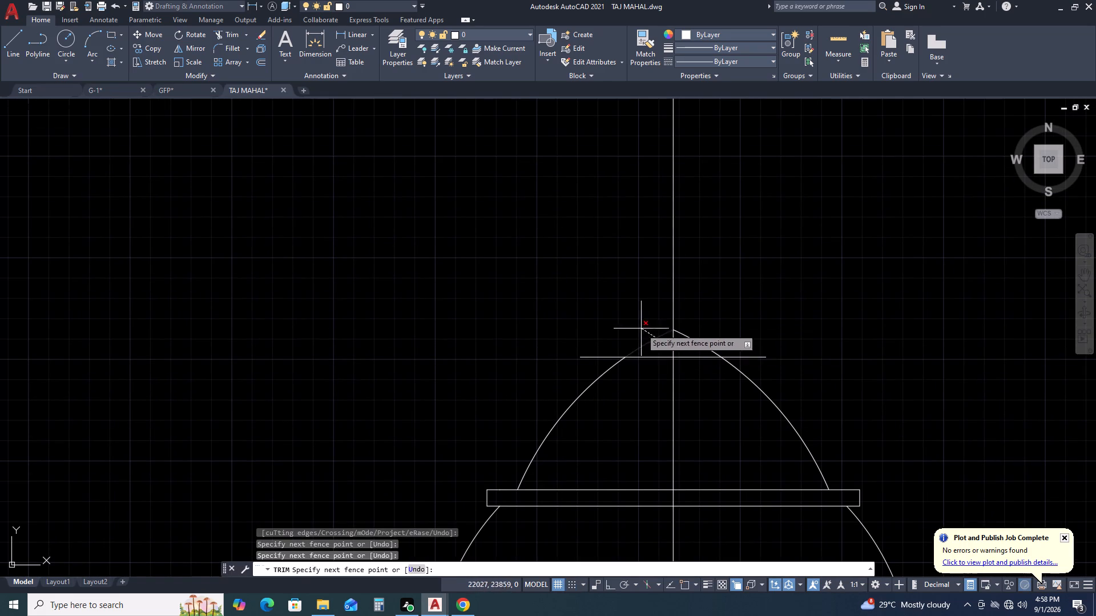
{"action": "left_click", "coordinate": [639, 324]}
{"action": "left_click", "coordinate": [700, 338]}
{"action": "left_click", "coordinate": [688, 348]}
{"action": "key", "text": "Escape"}
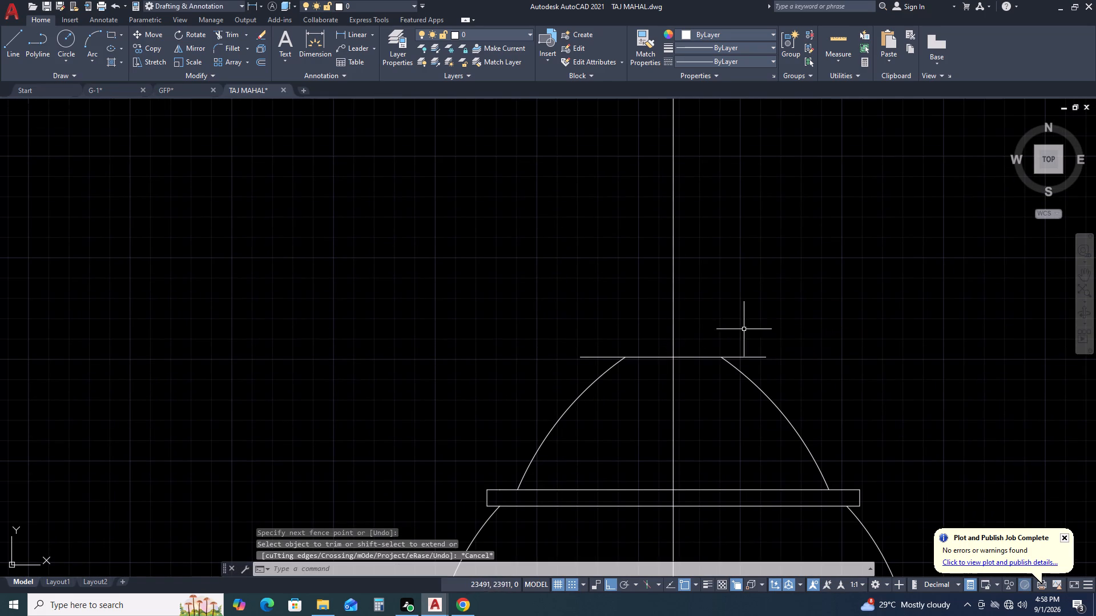
Trim the overhanging ends of the horizontal line on both sides of the dome's flattened top.
{"action": "key", "text": "t"}
{"action": "key", "text": "r"}
{"action": "key", "text": "space"}
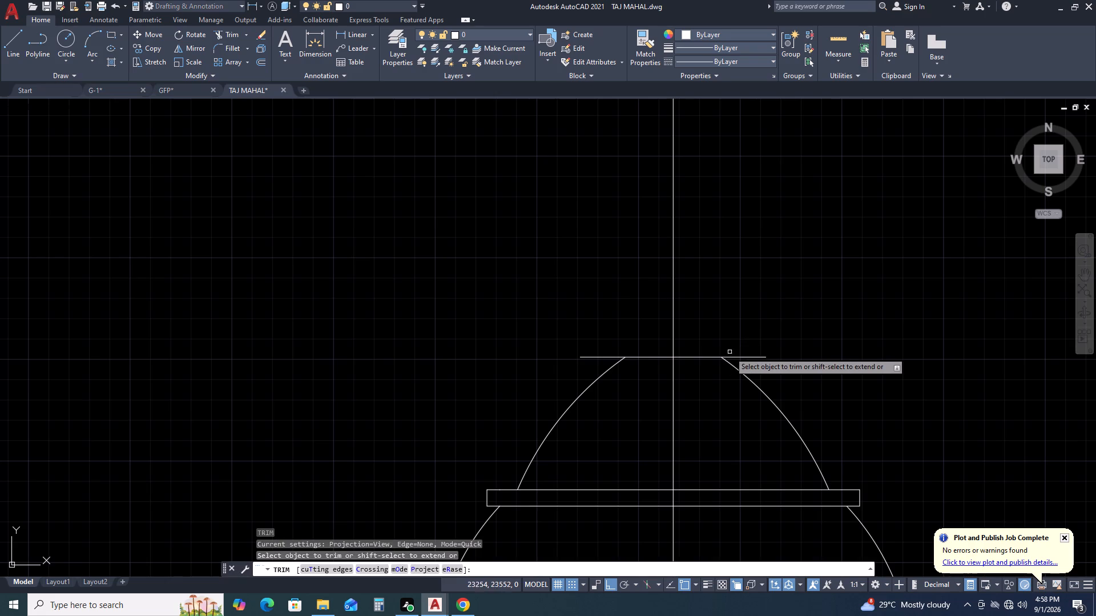
{"action": "left_click", "coordinate": [741, 356]}
{"action": "left_click", "coordinate": [601, 357]}
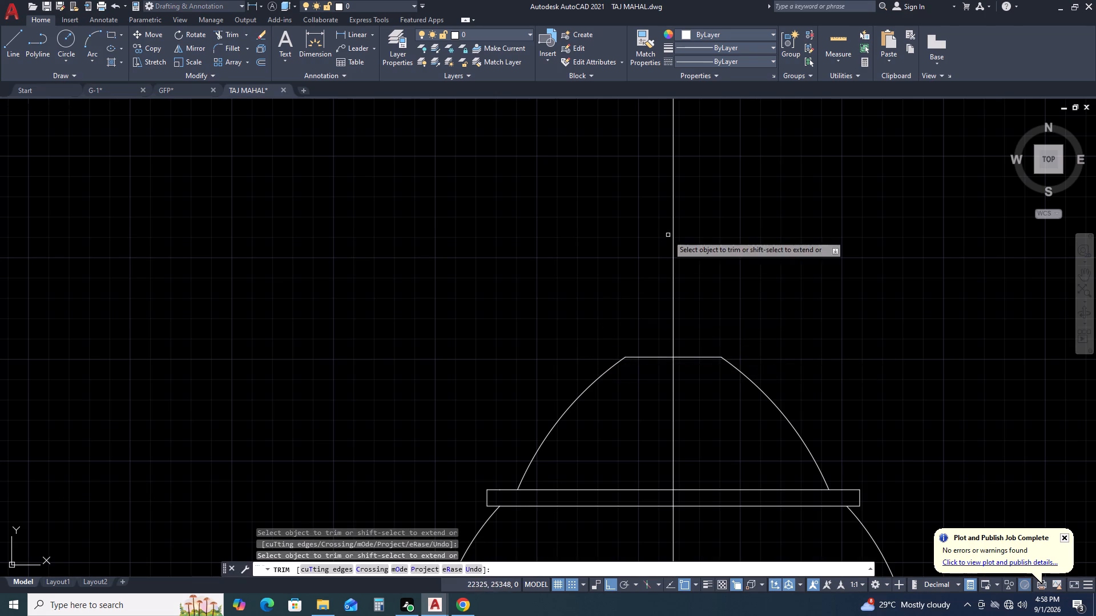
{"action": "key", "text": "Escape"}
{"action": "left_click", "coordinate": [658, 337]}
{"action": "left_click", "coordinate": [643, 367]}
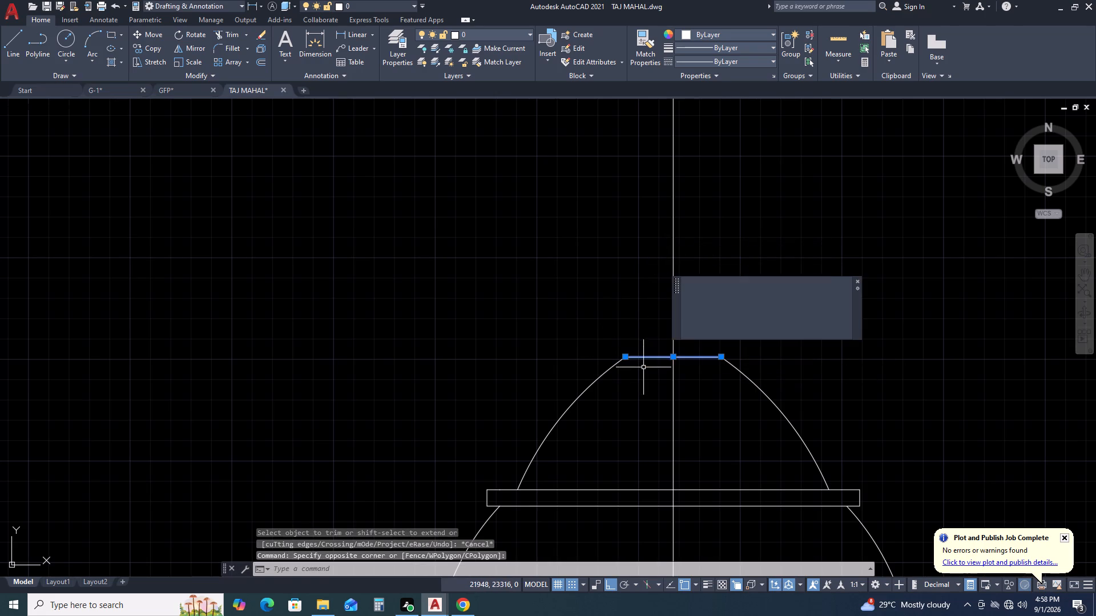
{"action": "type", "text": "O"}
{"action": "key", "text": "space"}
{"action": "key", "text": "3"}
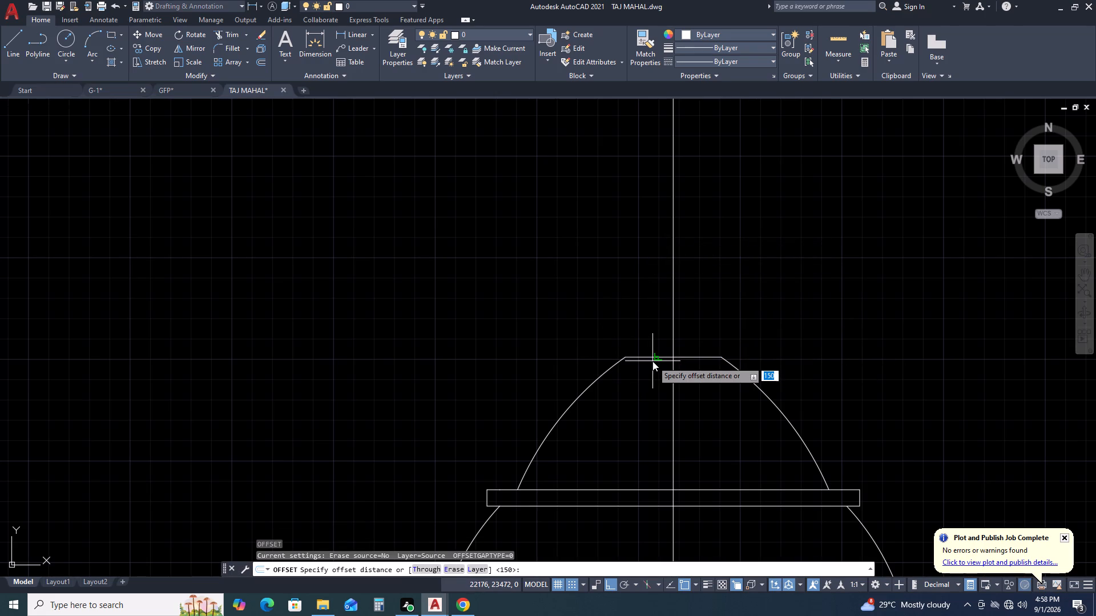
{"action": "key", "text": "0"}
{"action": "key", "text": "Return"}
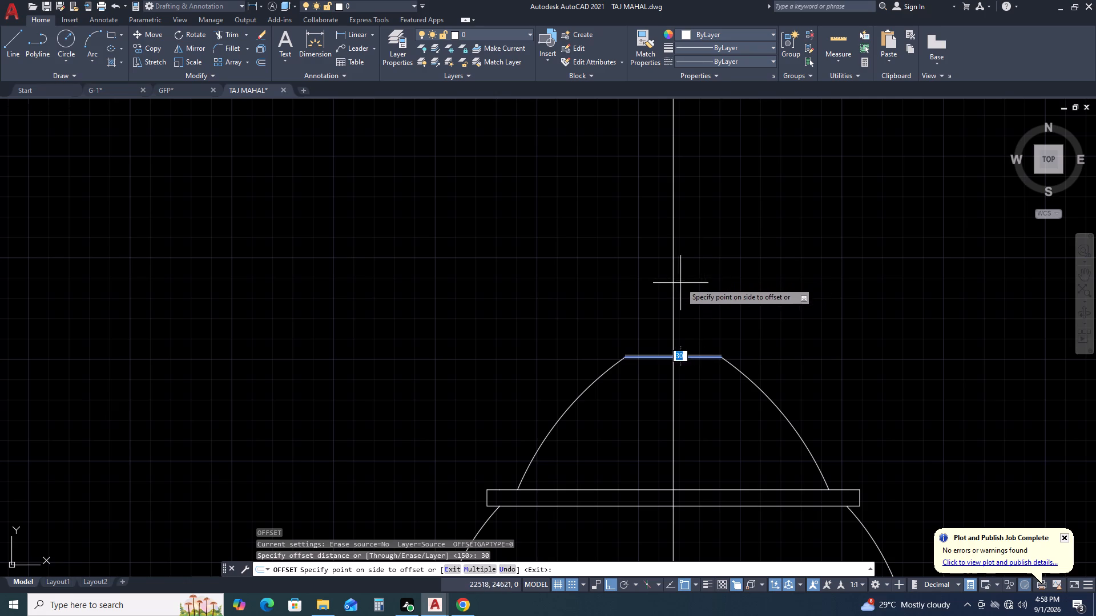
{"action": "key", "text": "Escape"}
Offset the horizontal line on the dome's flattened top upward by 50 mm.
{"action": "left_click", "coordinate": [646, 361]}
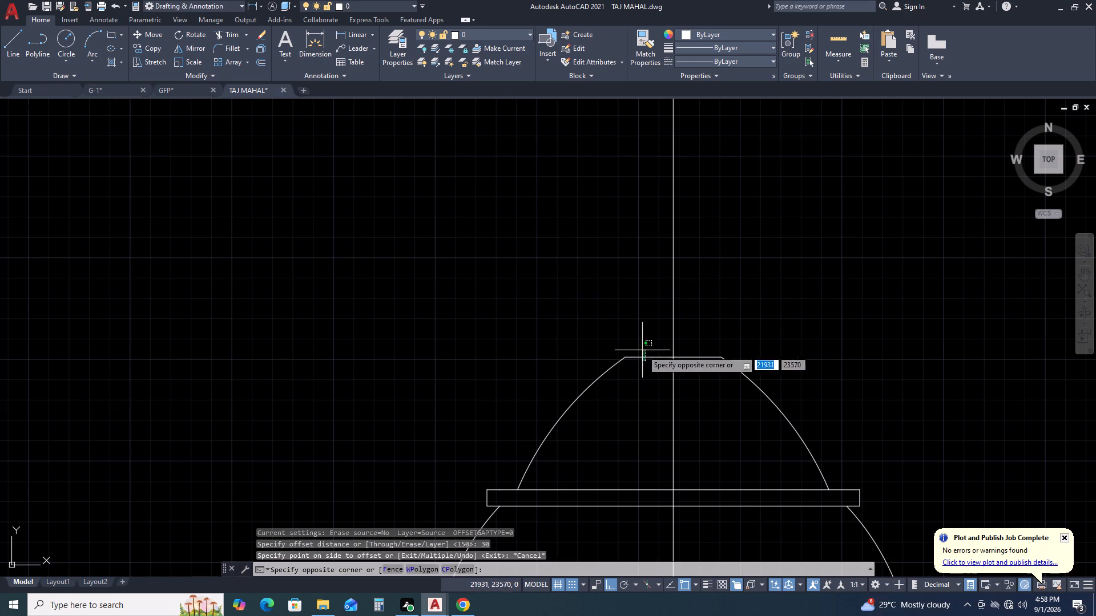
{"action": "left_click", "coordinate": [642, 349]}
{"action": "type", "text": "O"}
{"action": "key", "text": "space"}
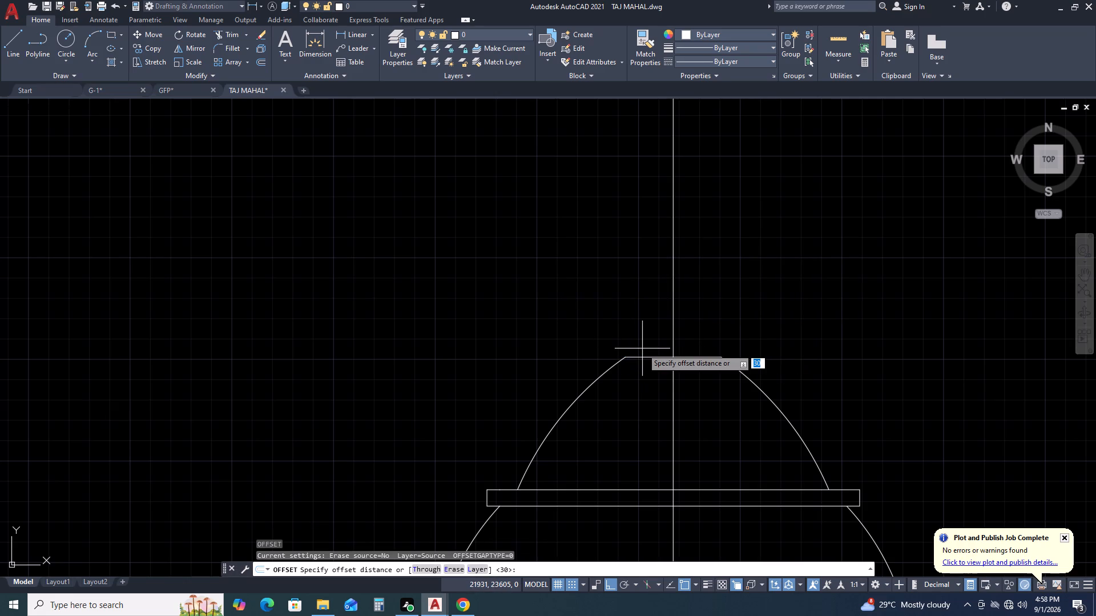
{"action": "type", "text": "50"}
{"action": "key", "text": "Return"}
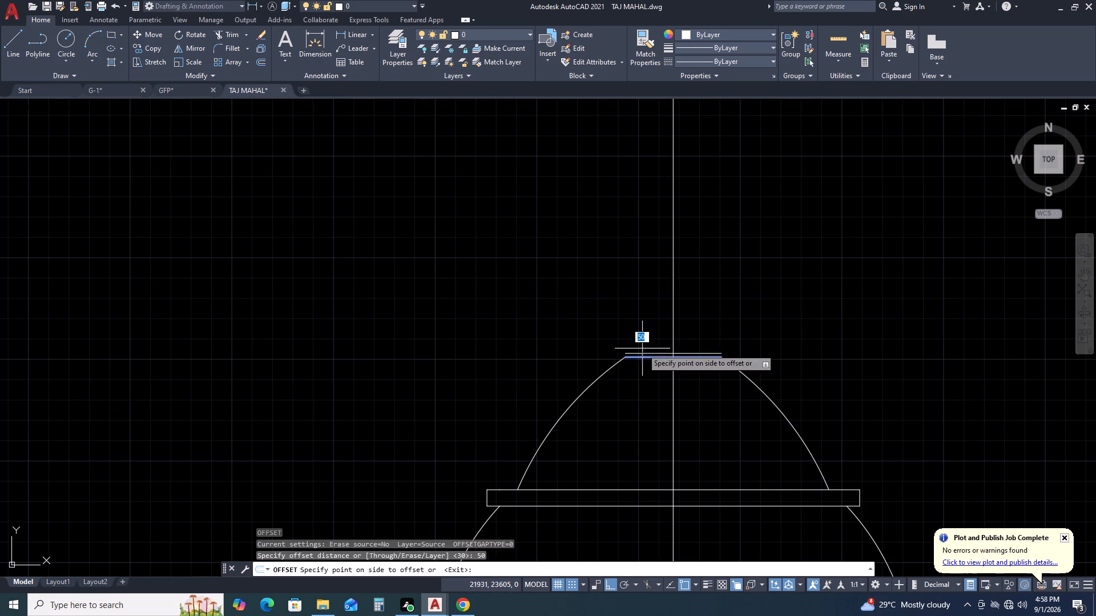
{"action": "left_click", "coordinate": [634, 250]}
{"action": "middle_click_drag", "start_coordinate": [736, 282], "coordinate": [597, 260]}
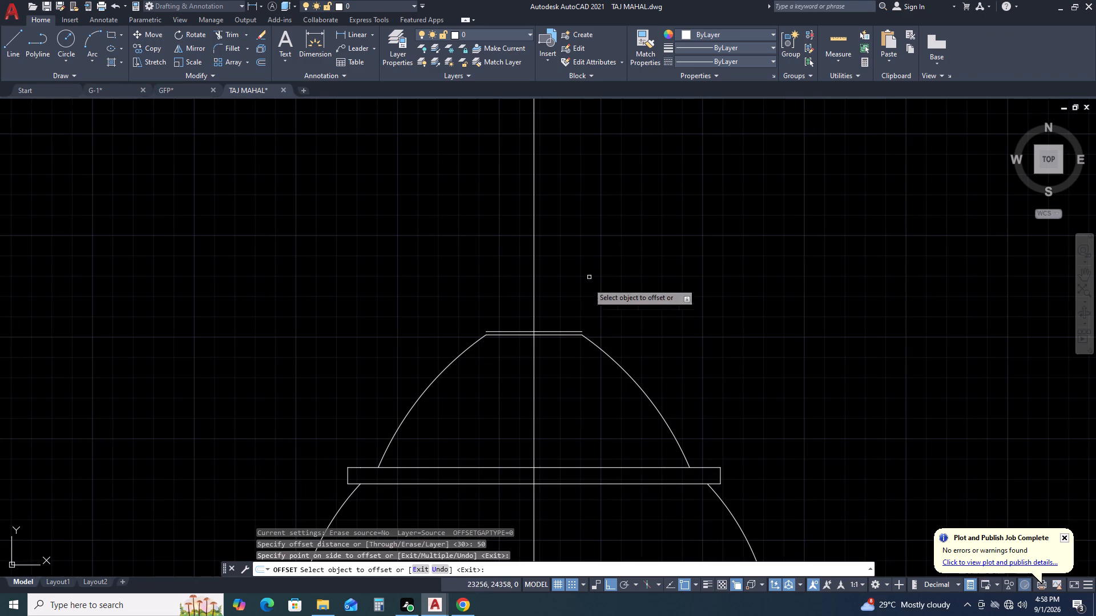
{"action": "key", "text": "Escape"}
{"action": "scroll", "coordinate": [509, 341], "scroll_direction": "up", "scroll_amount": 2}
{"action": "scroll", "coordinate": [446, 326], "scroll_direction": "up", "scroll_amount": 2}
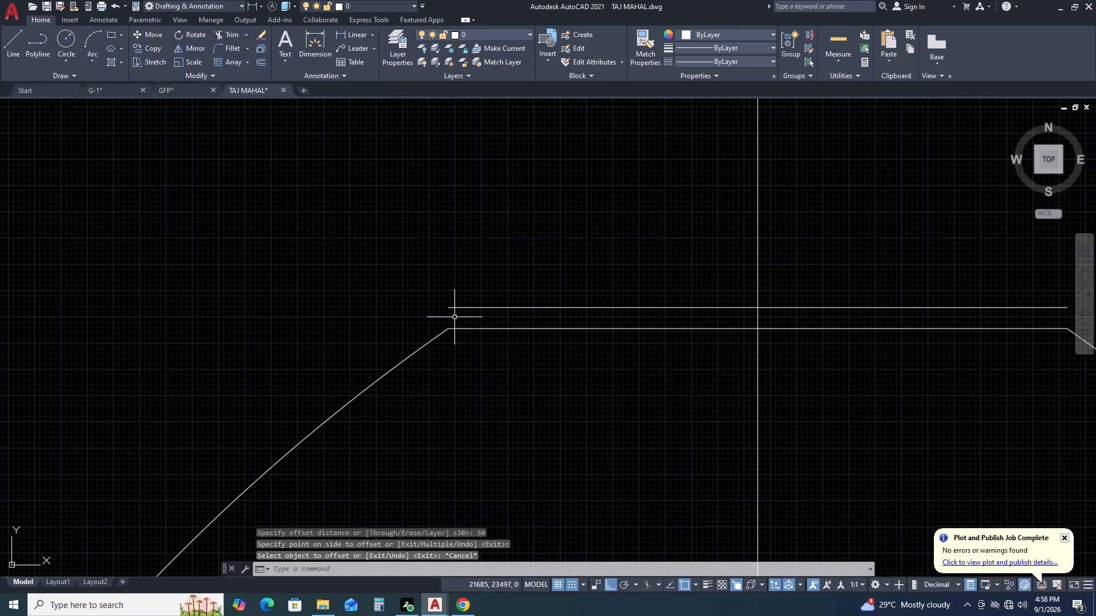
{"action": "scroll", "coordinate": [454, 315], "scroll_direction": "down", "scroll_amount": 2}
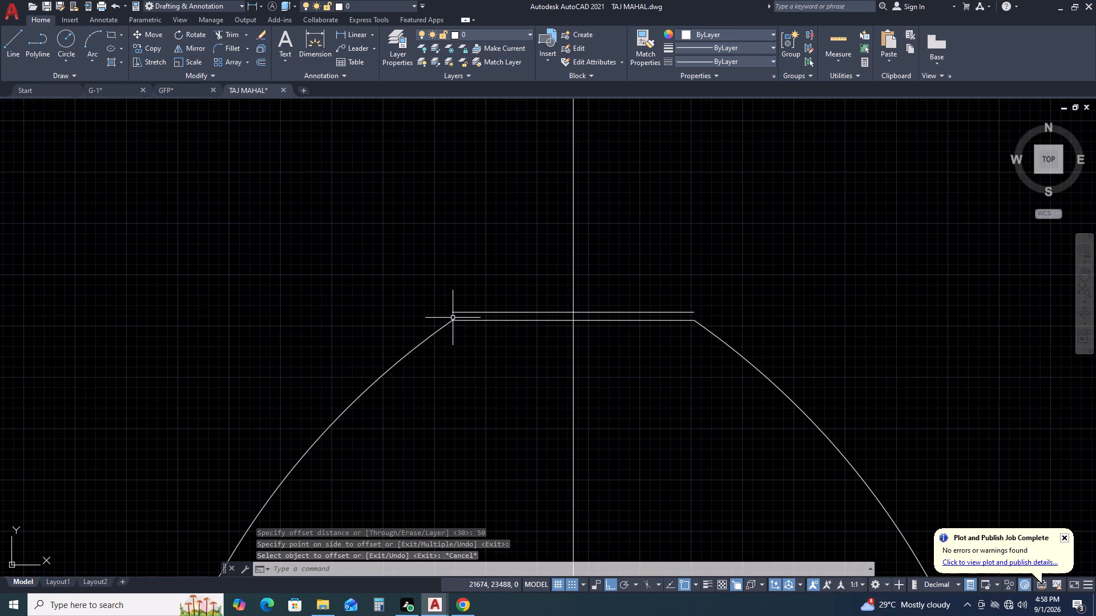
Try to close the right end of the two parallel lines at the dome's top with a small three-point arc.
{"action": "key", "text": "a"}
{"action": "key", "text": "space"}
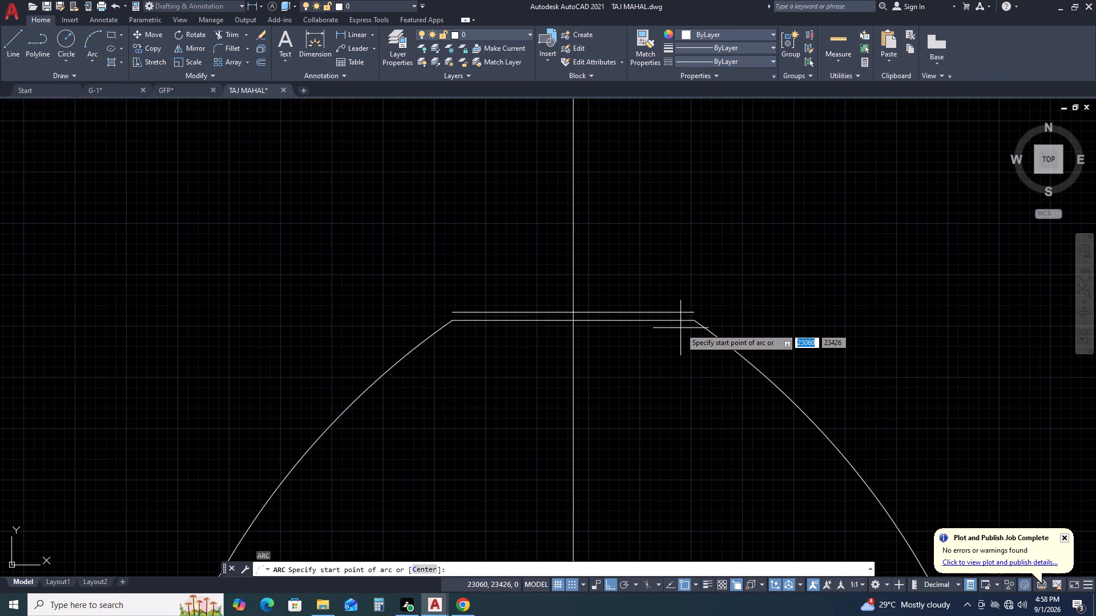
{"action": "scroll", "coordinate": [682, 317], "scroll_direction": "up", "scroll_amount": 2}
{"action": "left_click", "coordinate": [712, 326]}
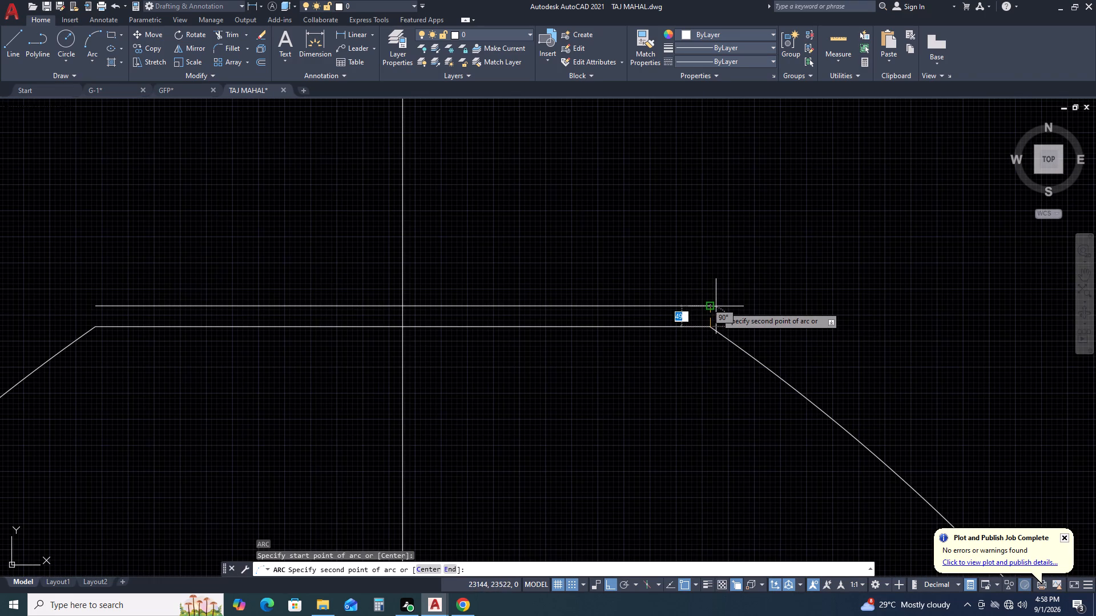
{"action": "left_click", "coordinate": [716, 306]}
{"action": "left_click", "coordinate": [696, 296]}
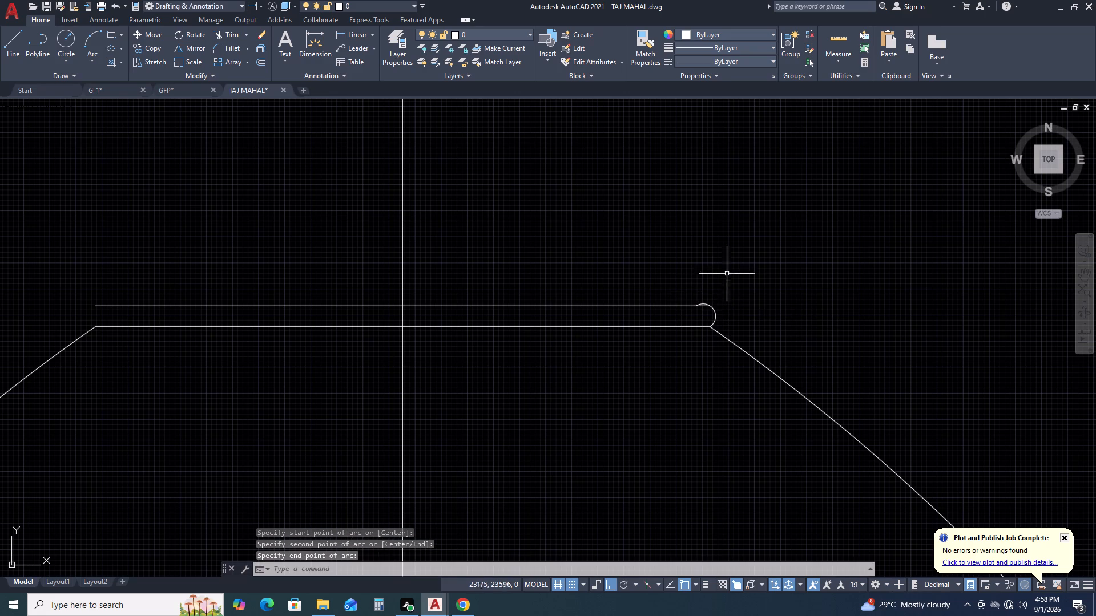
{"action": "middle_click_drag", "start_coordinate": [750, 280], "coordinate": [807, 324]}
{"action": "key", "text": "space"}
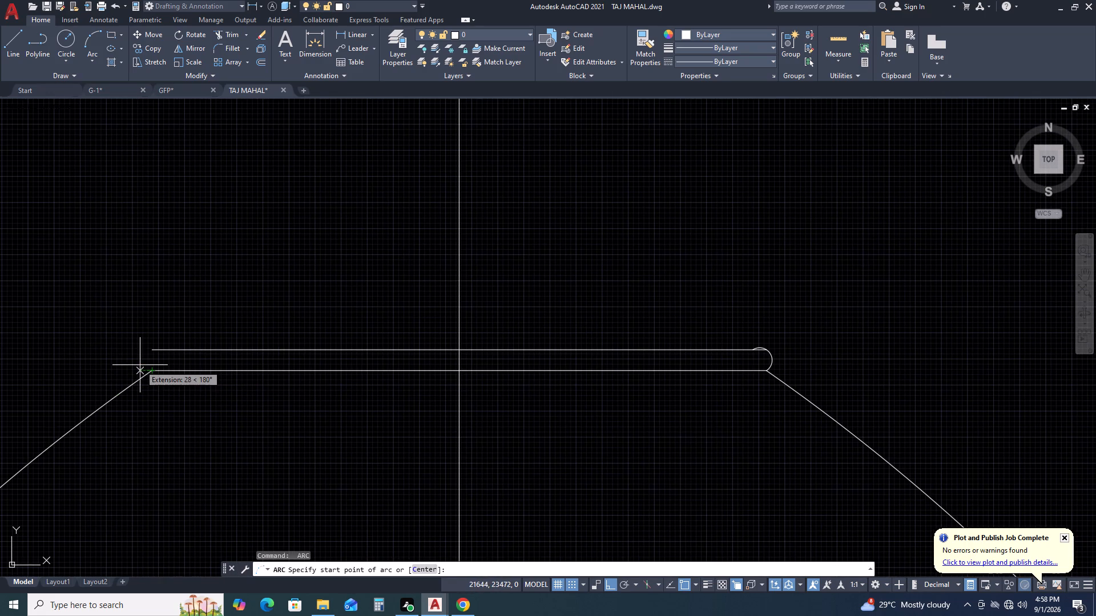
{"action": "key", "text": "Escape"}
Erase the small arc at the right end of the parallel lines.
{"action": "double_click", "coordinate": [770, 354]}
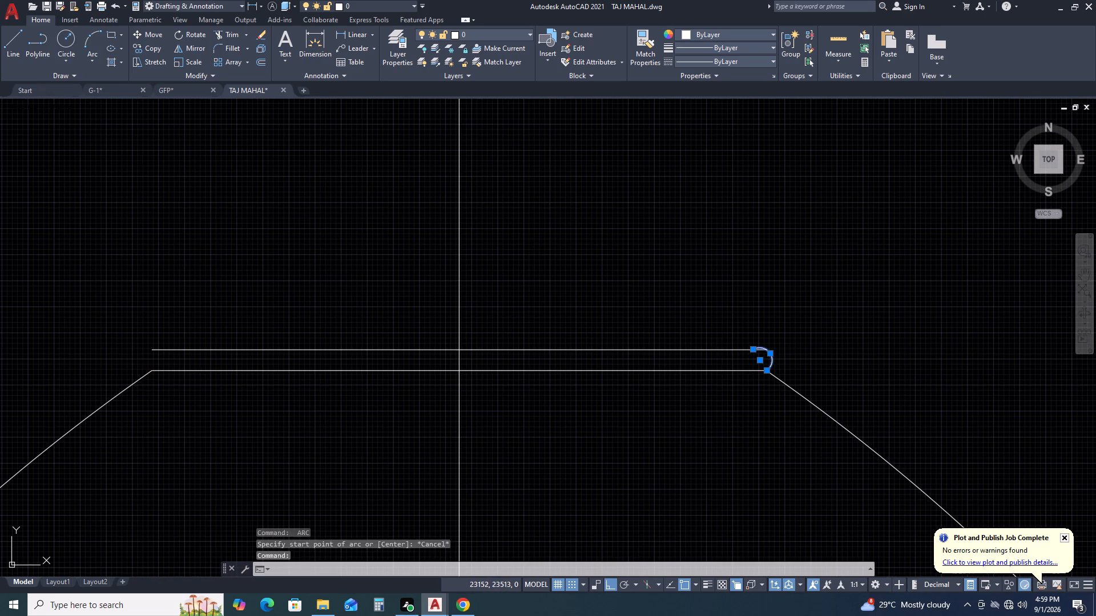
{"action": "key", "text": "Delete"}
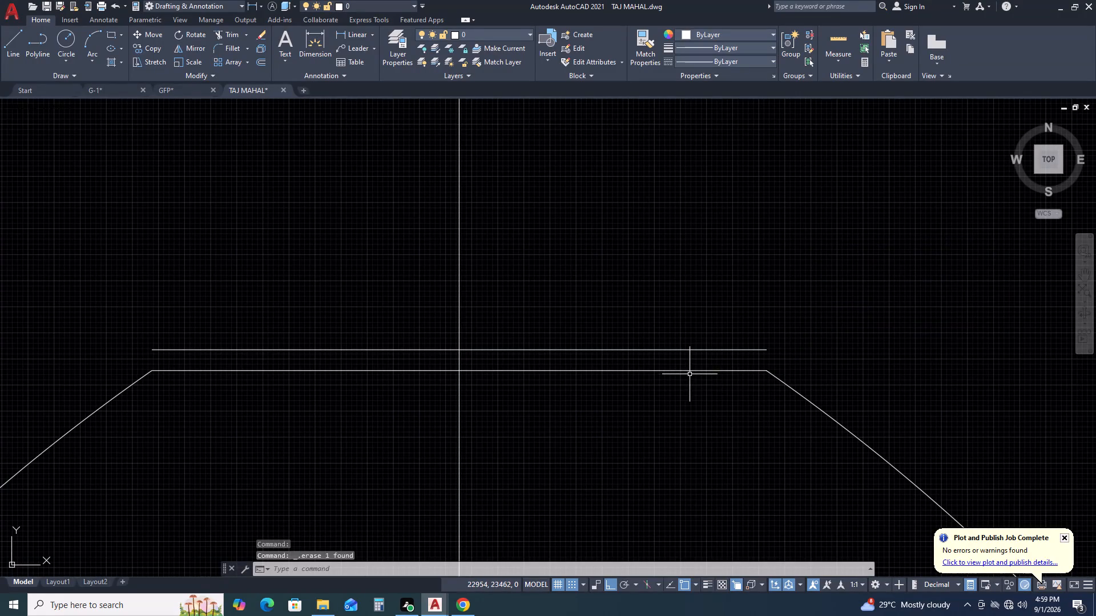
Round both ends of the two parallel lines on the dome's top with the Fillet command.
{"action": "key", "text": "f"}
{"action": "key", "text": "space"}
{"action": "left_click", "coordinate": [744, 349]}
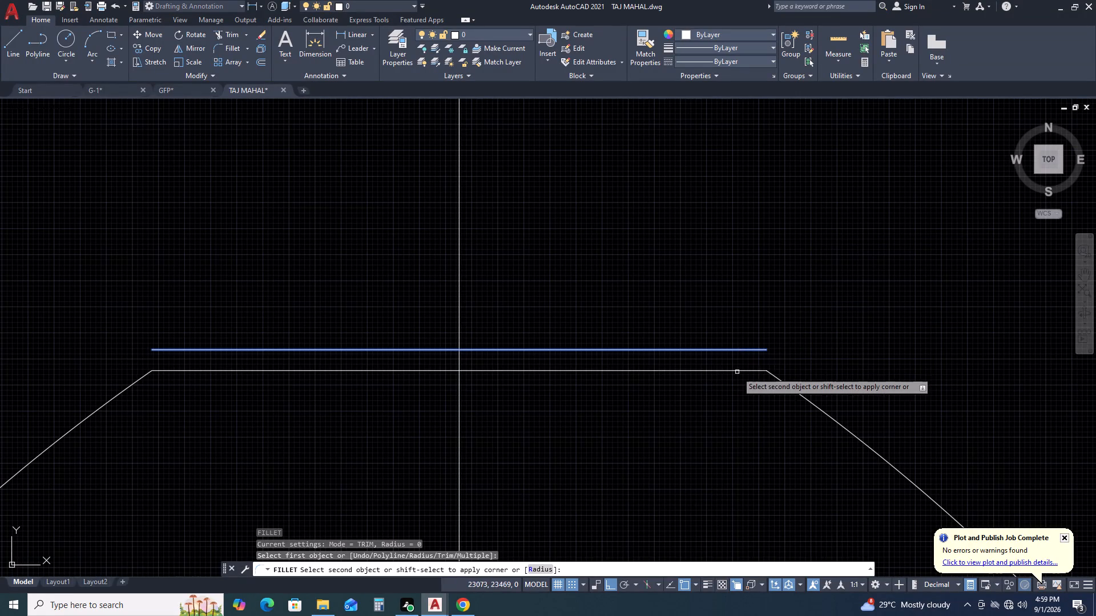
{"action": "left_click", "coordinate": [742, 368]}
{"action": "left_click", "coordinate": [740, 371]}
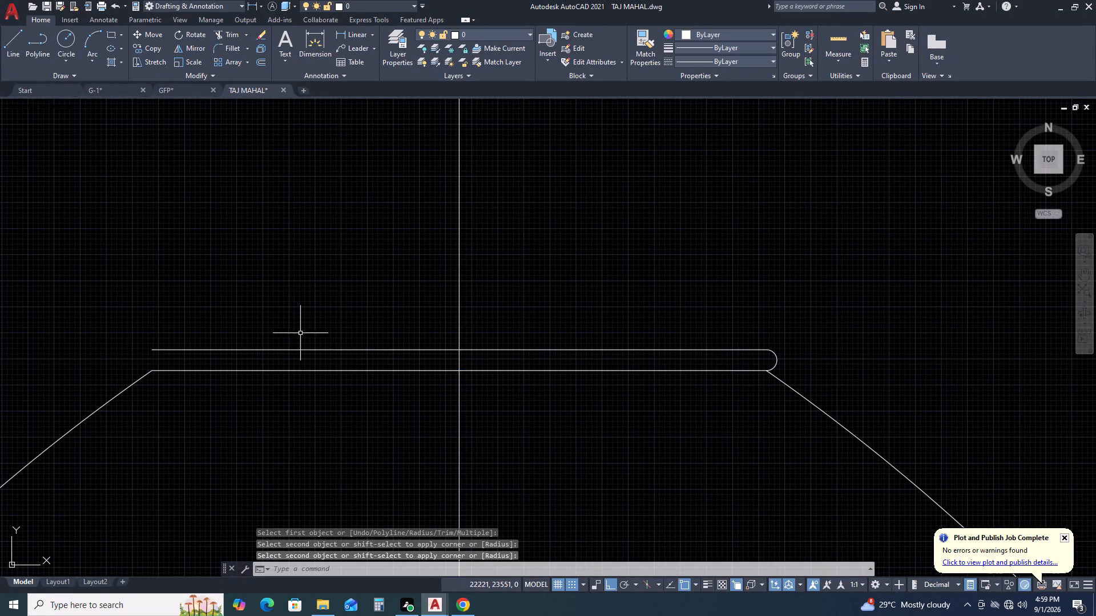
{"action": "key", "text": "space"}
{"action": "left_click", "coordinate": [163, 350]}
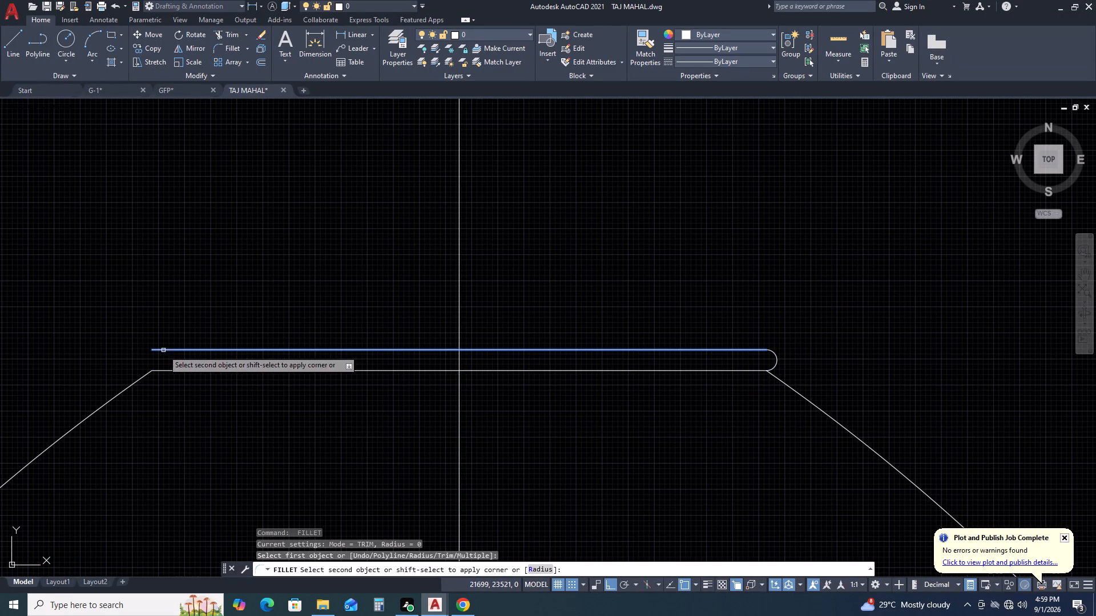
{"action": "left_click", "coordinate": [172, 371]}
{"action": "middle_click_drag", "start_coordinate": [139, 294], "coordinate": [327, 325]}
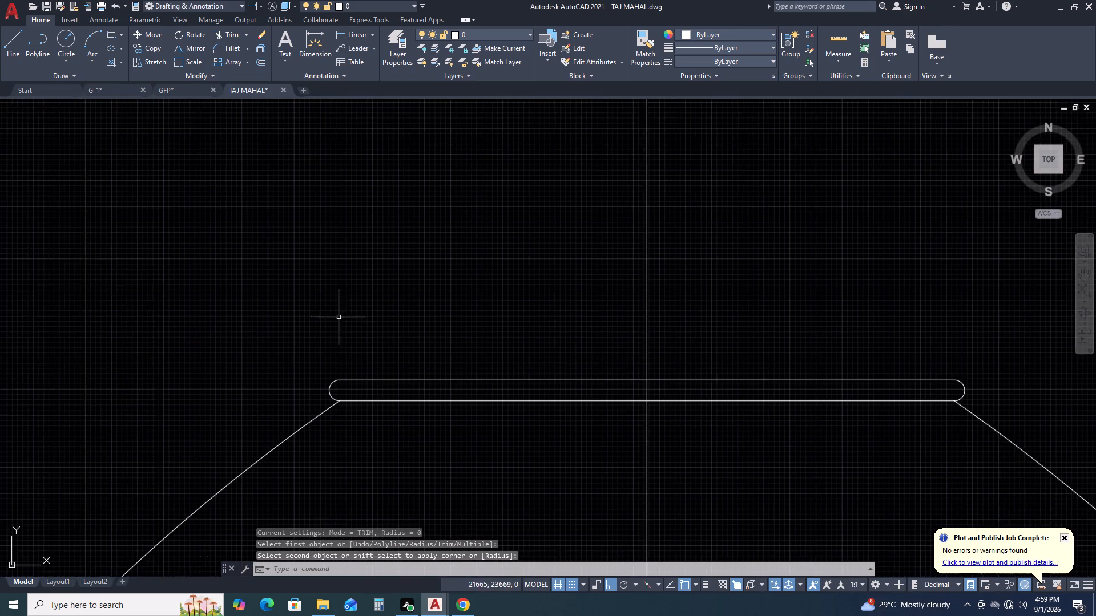
Examine the proportions of the dome's rounded top band against the rest of the elevation.
{"action": "scroll", "coordinate": [341, 314], "scroll_direction": "down", "scroll_amount": 4}
{"action": "scroll", "coordinate": [472, 291], "scroll_direction": "down", "scroll_amount": 2}
{"action": "middle_click_drag", "start_coordinate": [529, 281], "coordinate": [686, 300]}
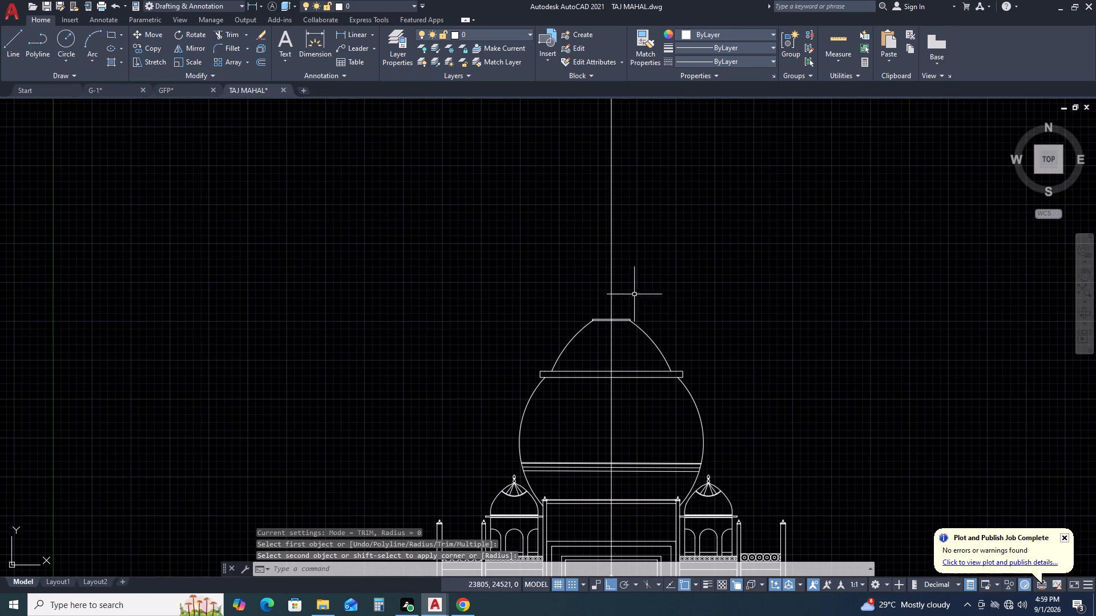
{"action": "key", "text": "Escape"}
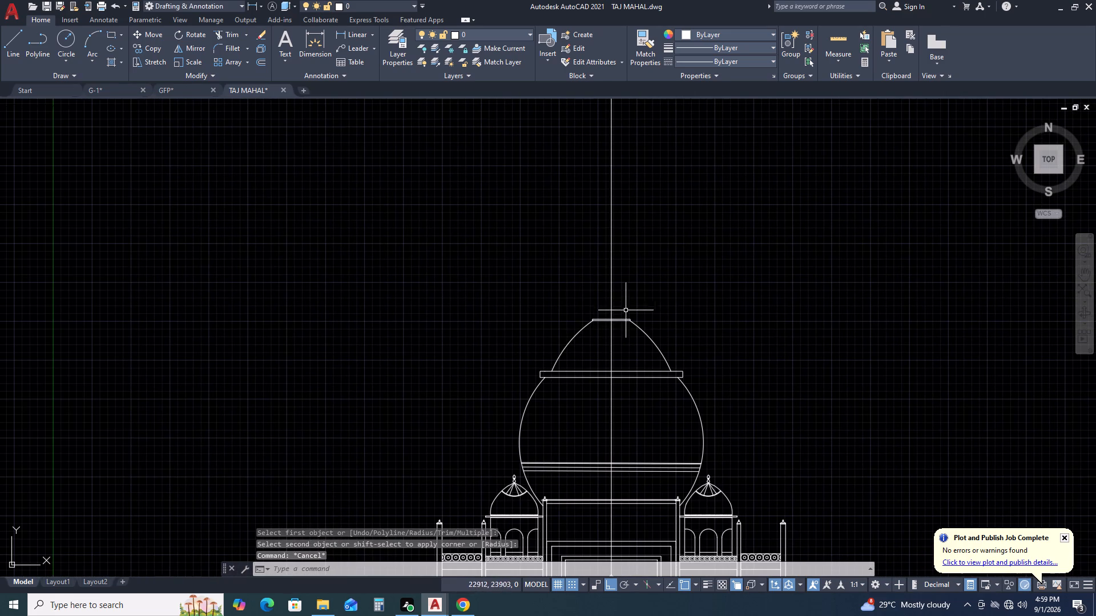
{"action": "scroll", "coordinate": [546, 331], "scroll_direction": "up", "scroll_amount": 1}
{"action": "middle_click_drag", "start_coordinate": [666, 258], "coordinate": [614, 329]}
{"action": "scroll", "coordinate": [618, 331], "scroll_direction": "down", "scroll_amount": 2}
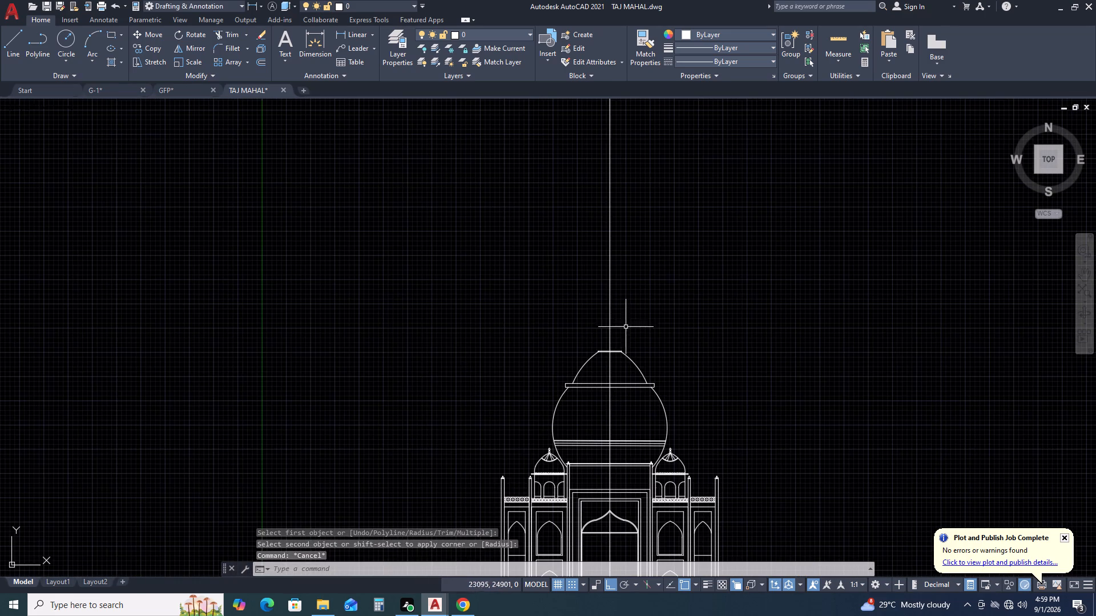
{"action": "middle_click_drag", "start_coordinate": [674, 293], "coordinate": [571, 265]}
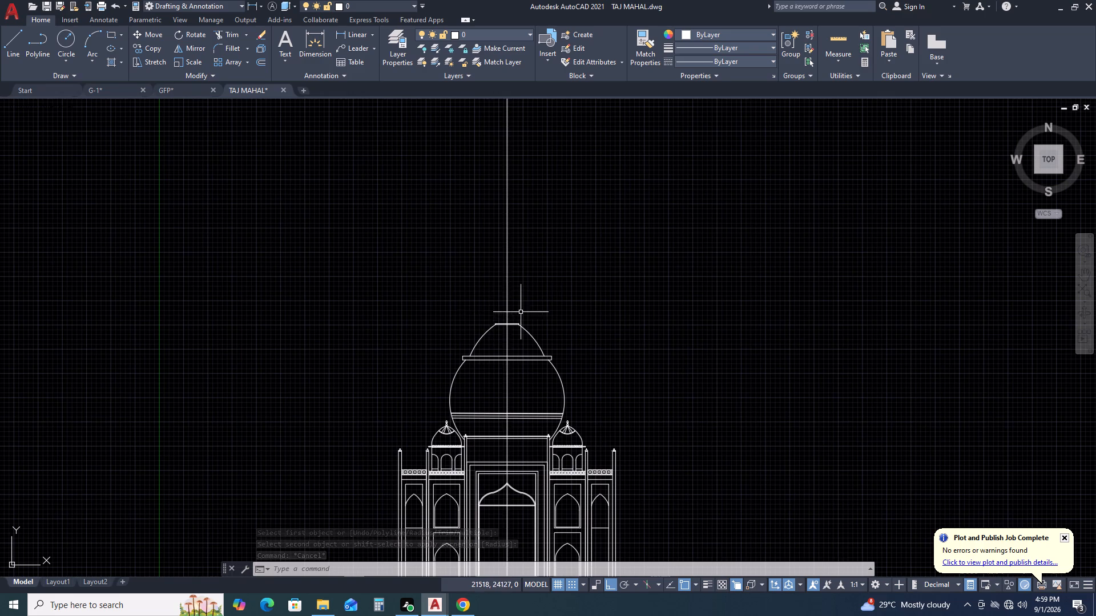
{"action": "scroll", "coordinate": [567, 299], "scroll_direction": "down", "scroll_amount": 3}
{"action": "scroll", "coordinate": [566, 320], "scroll_direction": "up", "scroll_amount": 4}
{"action": "middle_click_drag", "start_coordinate": [626, 251], "coordinate": [636, 327]}
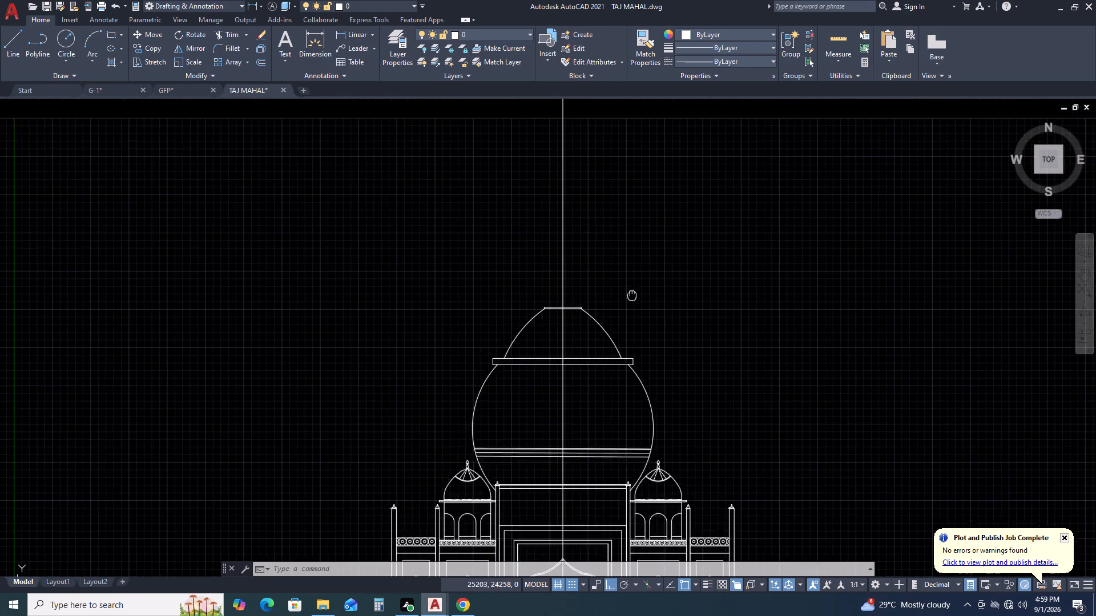
{"action": "middle_click_drag", "start_coordinate": [636, 327], "coordinate": [636, 333]}
{"action": "scroll", "coordinate": [538, 354], "scroll_direction": "up", "scroll_amount": 3}
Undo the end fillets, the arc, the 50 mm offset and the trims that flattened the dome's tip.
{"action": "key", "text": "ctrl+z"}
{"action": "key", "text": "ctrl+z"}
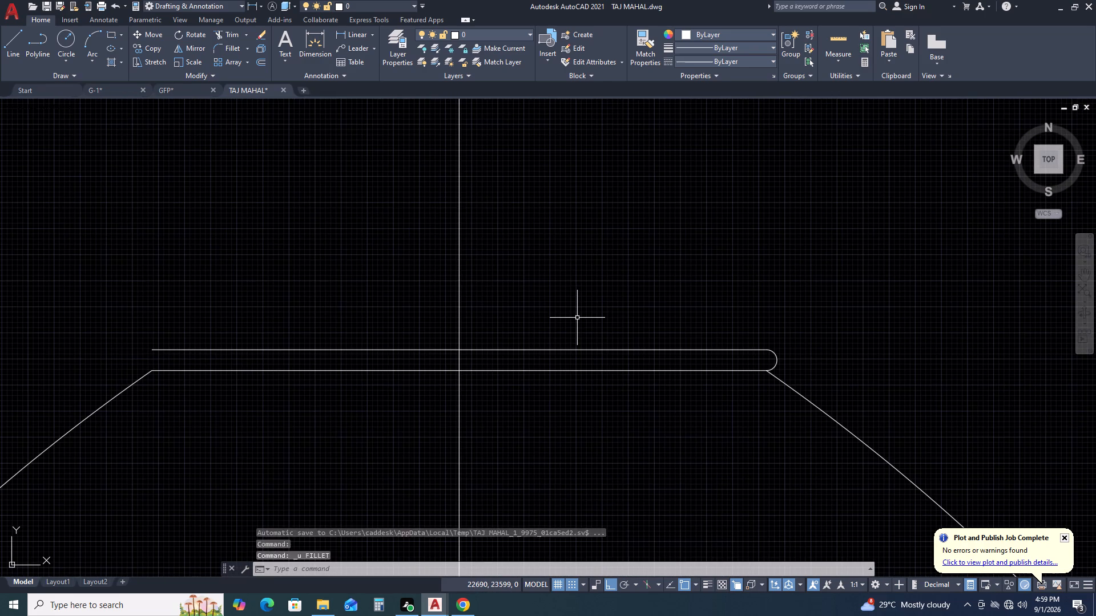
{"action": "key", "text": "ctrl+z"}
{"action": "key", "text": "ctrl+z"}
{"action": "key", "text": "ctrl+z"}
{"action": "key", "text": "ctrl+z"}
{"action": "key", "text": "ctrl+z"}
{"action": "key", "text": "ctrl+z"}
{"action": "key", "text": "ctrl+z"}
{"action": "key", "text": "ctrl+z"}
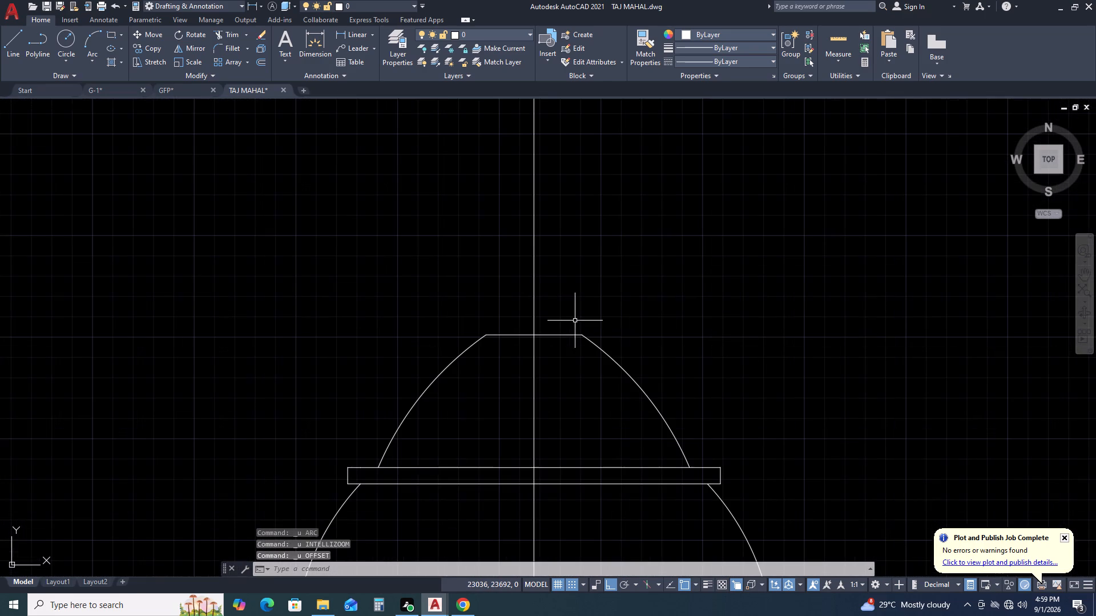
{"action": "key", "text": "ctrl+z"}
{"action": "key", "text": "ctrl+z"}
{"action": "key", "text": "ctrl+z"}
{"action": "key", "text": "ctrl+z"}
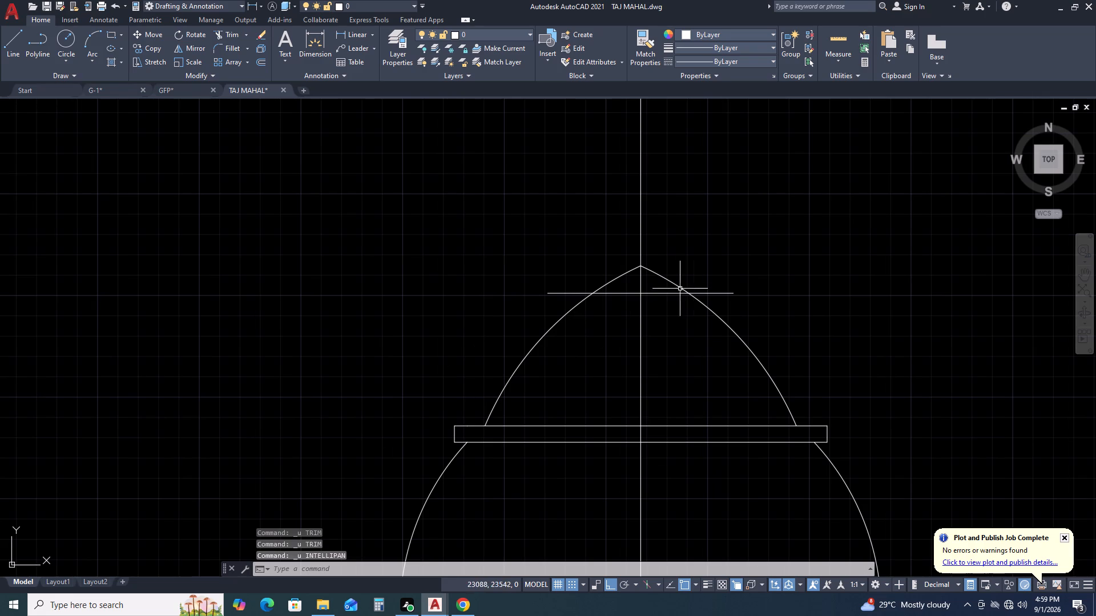
Move the horizontal line near the dome's apex straight up by about 105 mm.
{"action": "middle_click_drag", "start_coordinate": [645, 267], "coordinate": [631, 314]}
{"action": "left_click", "coordinate": [638, 343]}
{"action": "left_click", "coordinate": [633, 325]}
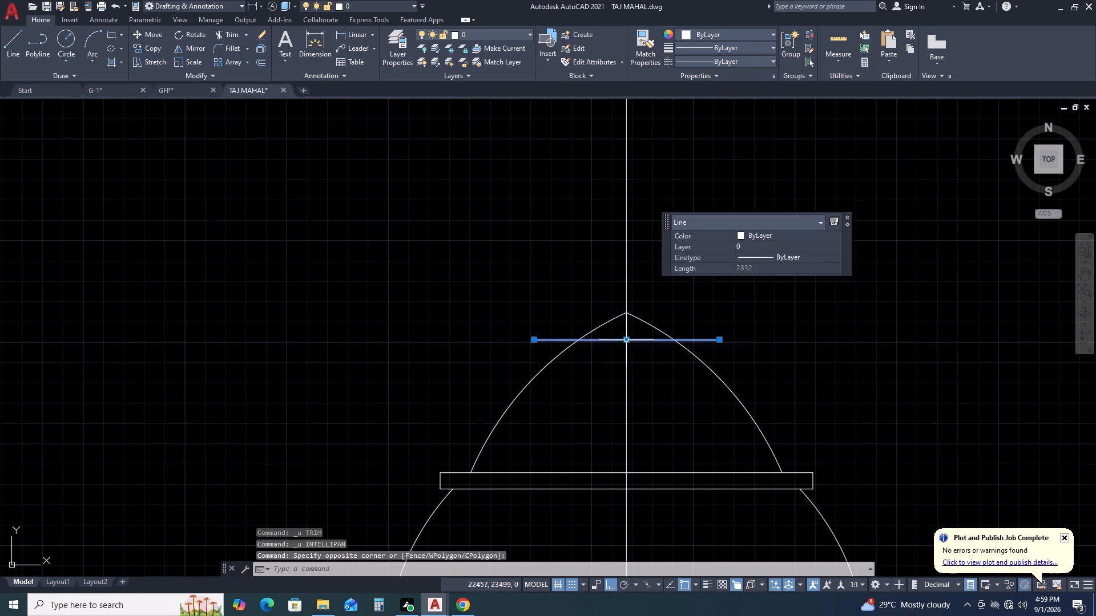
{"action": "middle_click_drag", "start_coordinate": [623, 355], "coordinate": [583, 396]}
{"action": "key", "text": "m"}
{"action": "key", "text": "space"}
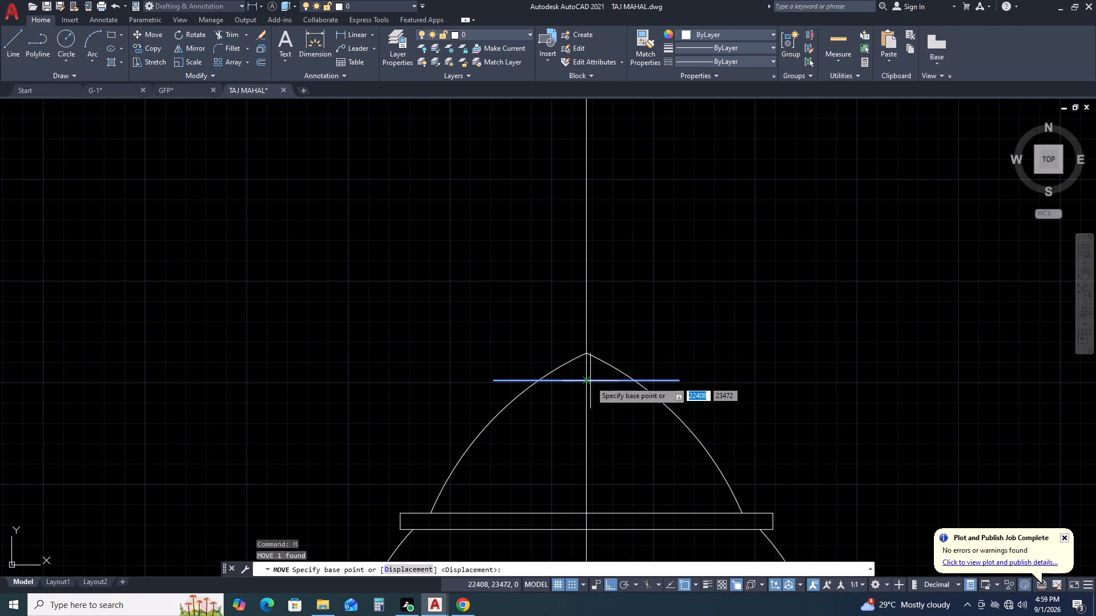
{"action": "left_click", "coordinate": [584, 382]}
{"action": "scroll", "coordinate": [584, 382], "scroll_direction": "up", "scroll_amount": 3}
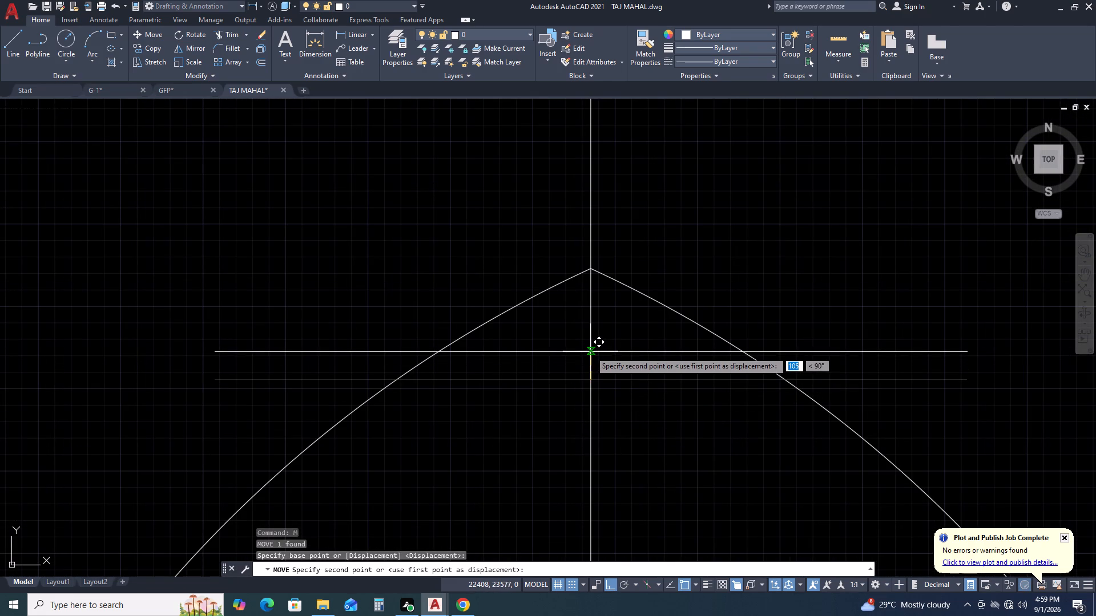
{"action": "left_click", "coordinate": [590, 350]}
Trim away both curves of the dome's pointed tip above the raised horizontal line.
{"action": "key", "text": "t"}
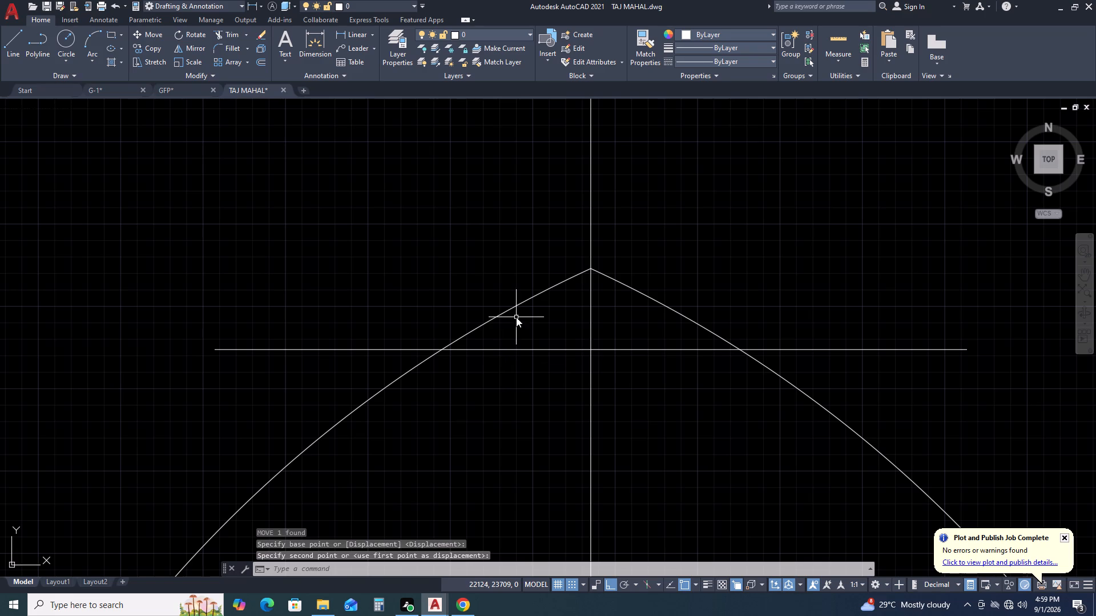
{"action": "key", "text": "r"}
{"action": "key", "text": "space"}
{"action": "left_click", "coordinate": [657, 270]}
{"action": "left_click", "coordinate": [630, 311]}
{"action": "left_click", "coordinate": [545, 290]}
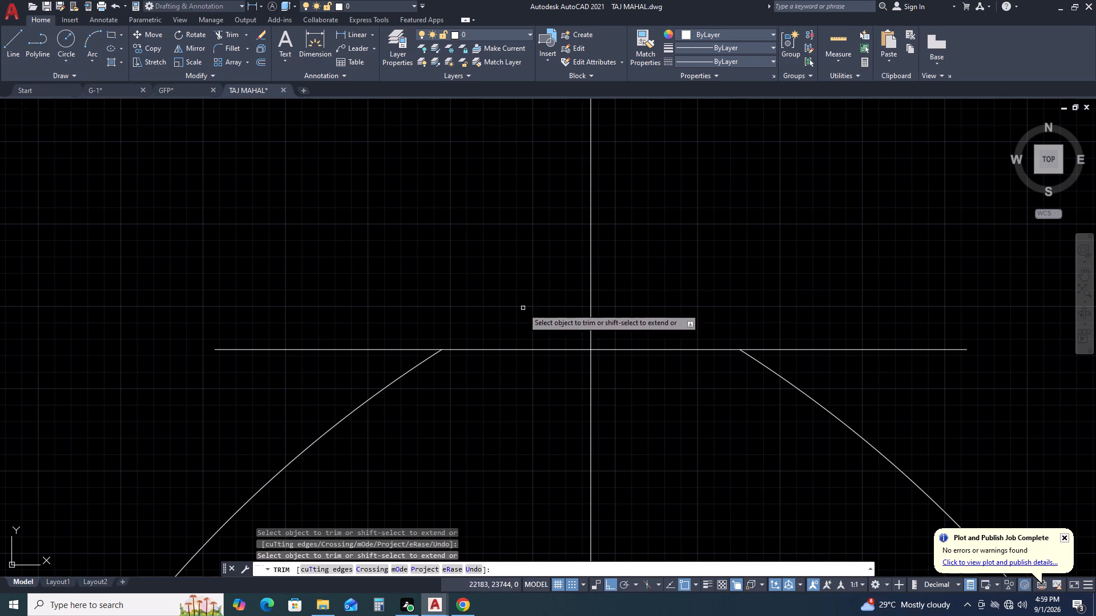
{"action": "scroll", "coordinate": [408, 276], "scroll_direction": "down", "scroll_amount": 3}
{"action": "key", "text": "Escape"}
{"action": "middle_click_drag", "start_coordinate": [428, 299], "coordinate": [471, 366]}
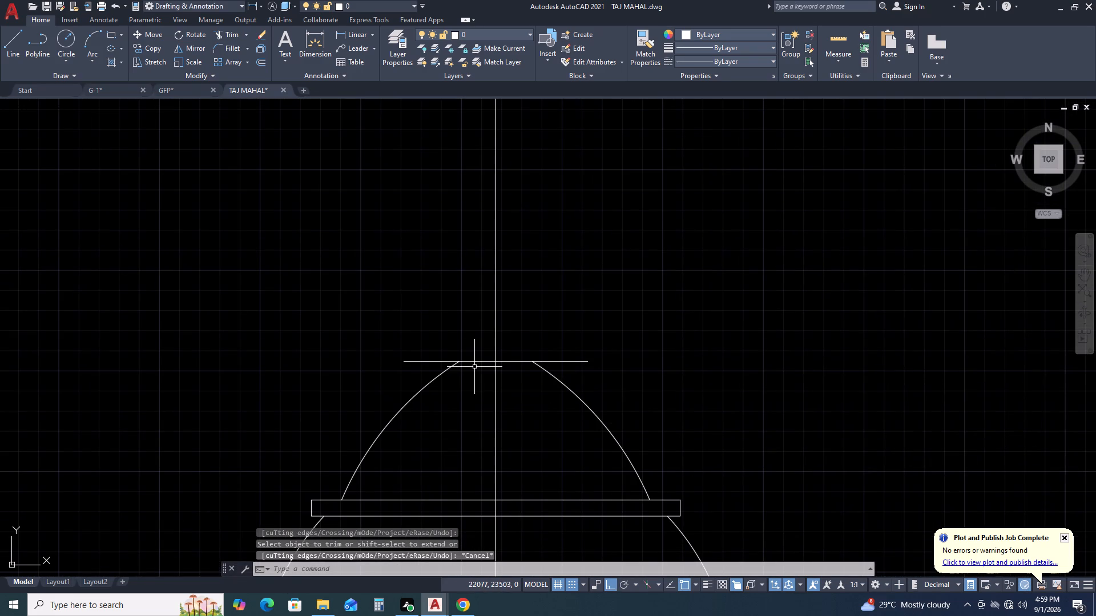
Trim the overhanging ends of the horizontal line on both sides of the dome's flattened top.
{"action": "key", "text": "space"}
{"action": "left_click", "coordinate": [559, 351]}
{"action": "left_click", "coordinate": [570, 373]}
{"action": "left_click", "coordinate": [432, 355]}
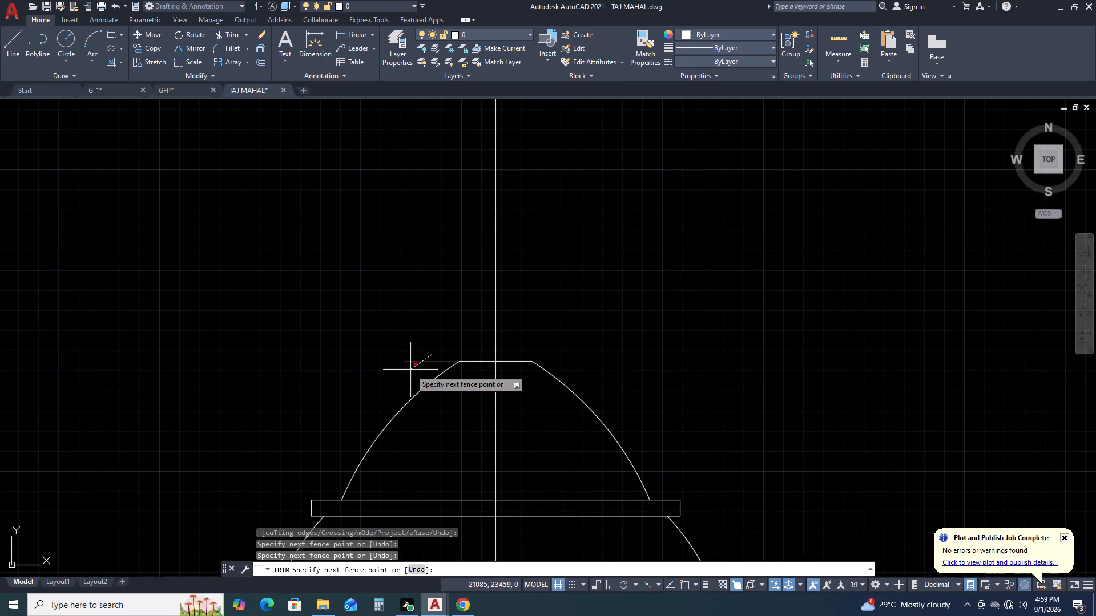
{"action": "left_click", "coordinate": [410, 370]}
{"action": "key", "text": "Escape"}
Offset the horizontal line closing the dome's flattened top 50 mm upward.
{"action": "scroll", "coordinate": [469, 366], "scroll_direction": "up", "scroll_amount": 3}
{"action": "left_click", "coordinate": [491, 352]}
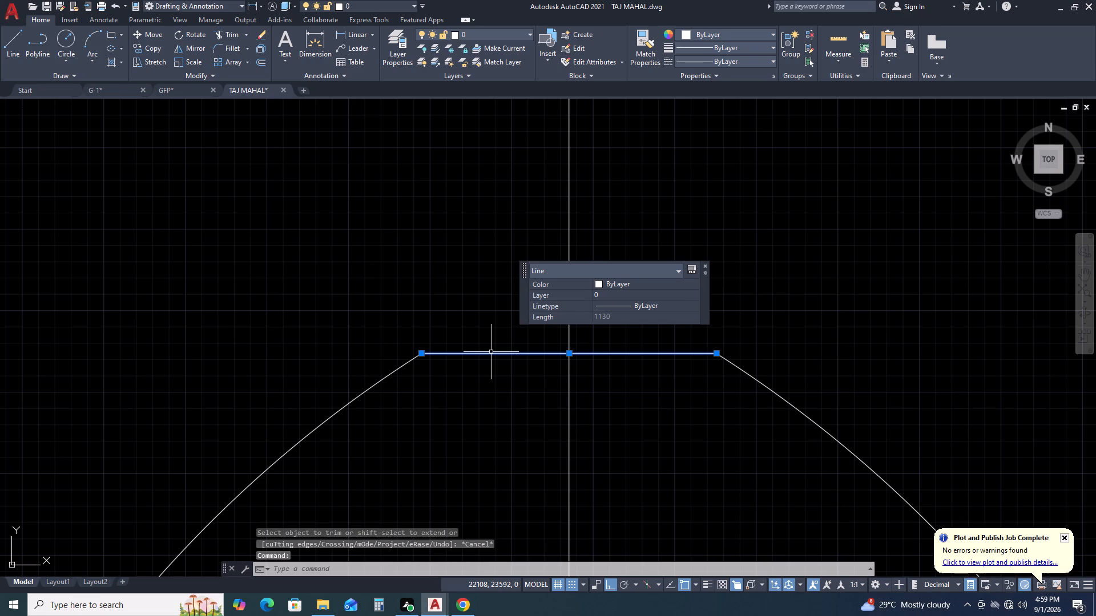
{"action": "type", "text": "O 5"}
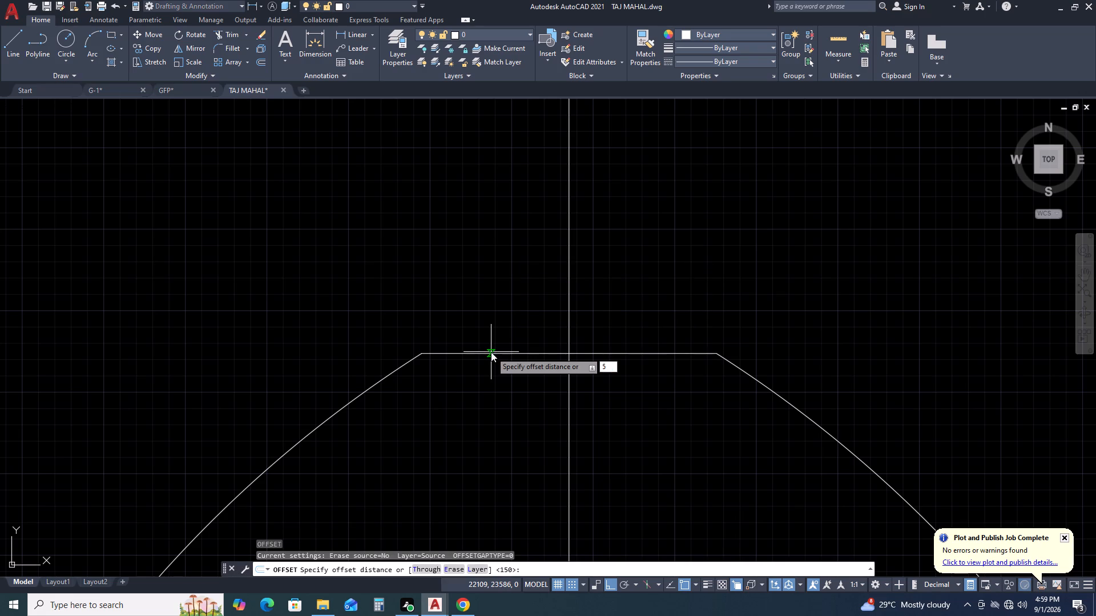
{"action": "key", "text": "0"}
{"action": "key", "text": "Return"}
{"action": "left_click", "coordinate": [493, 310]}
{"action": "key", "text": "Escape"}
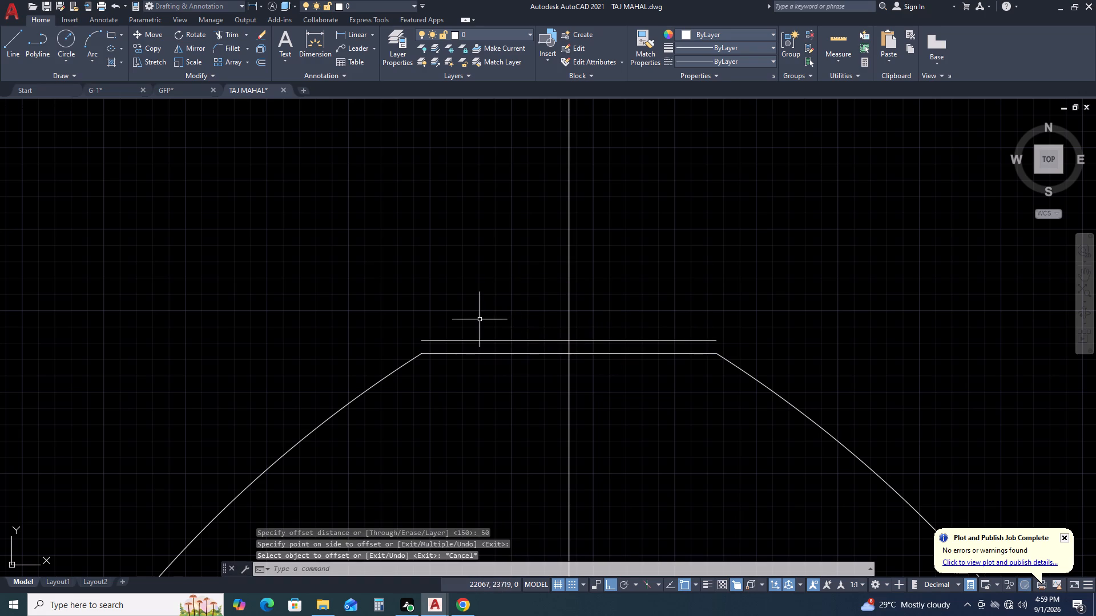
Fillet both ends of the two parallel lines at the dome's top into a band with rounded ends.
{"action": "key", "text": "f"}
{"action": "key", "text": "space"}
{"action": "left_click", "coordinate": [444, 339]}
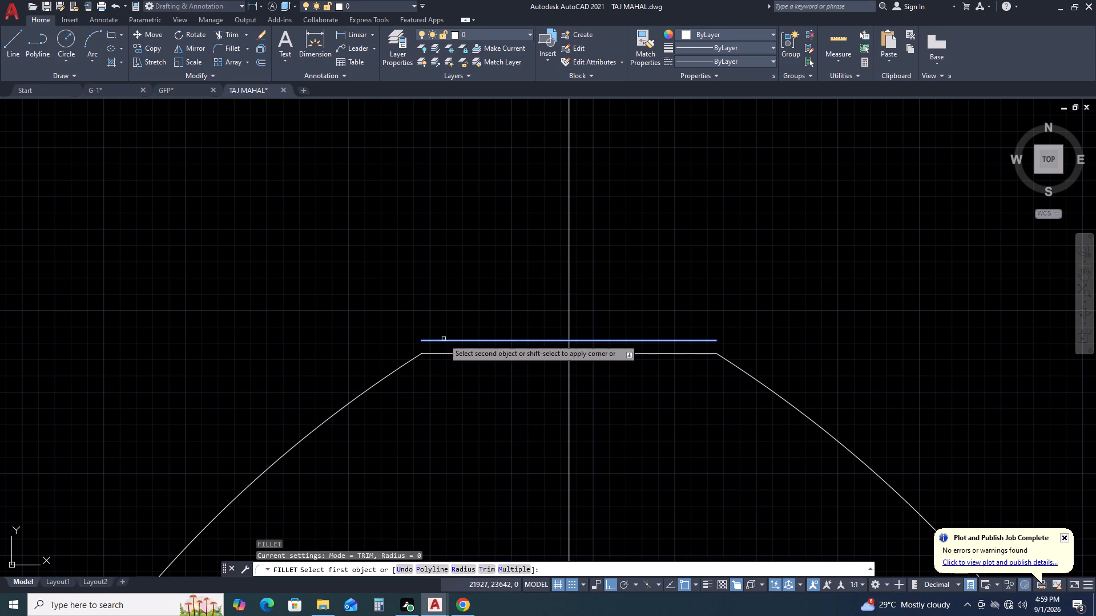
{"action": "left_click", "coordinate": [440, 354]}
{"action": "key", "text": "space"}
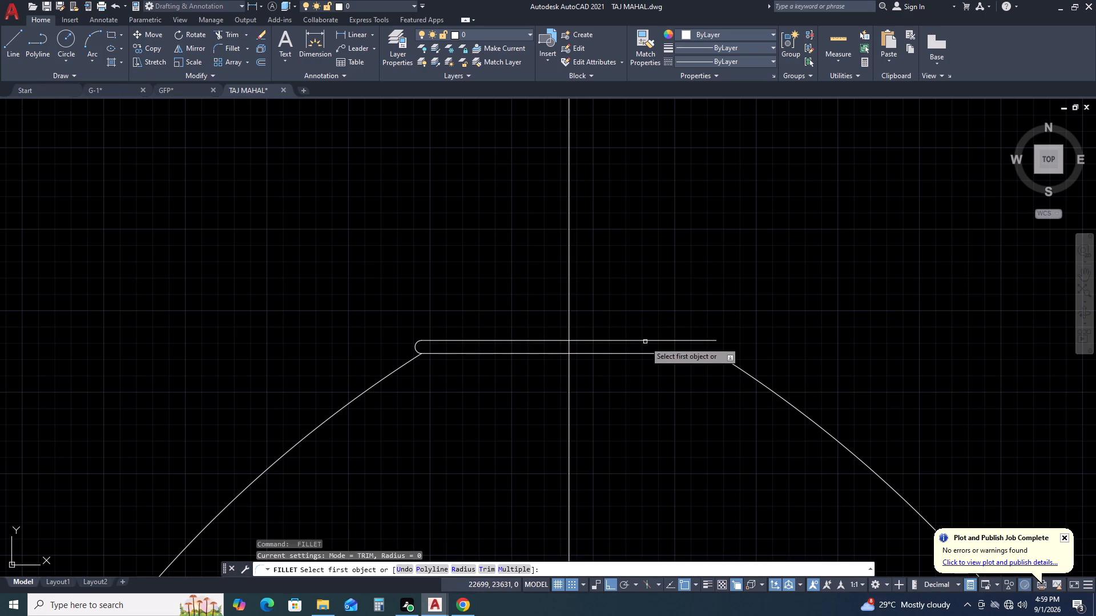
{"action": "left_click", "coordinate": [645, 342]}
{"action": "left_click", "coordinate": [653, 354]}
{"action": "scroll", "coordinate": [495, 305], "scroll_direction": "down", "scroll_amount": 3}
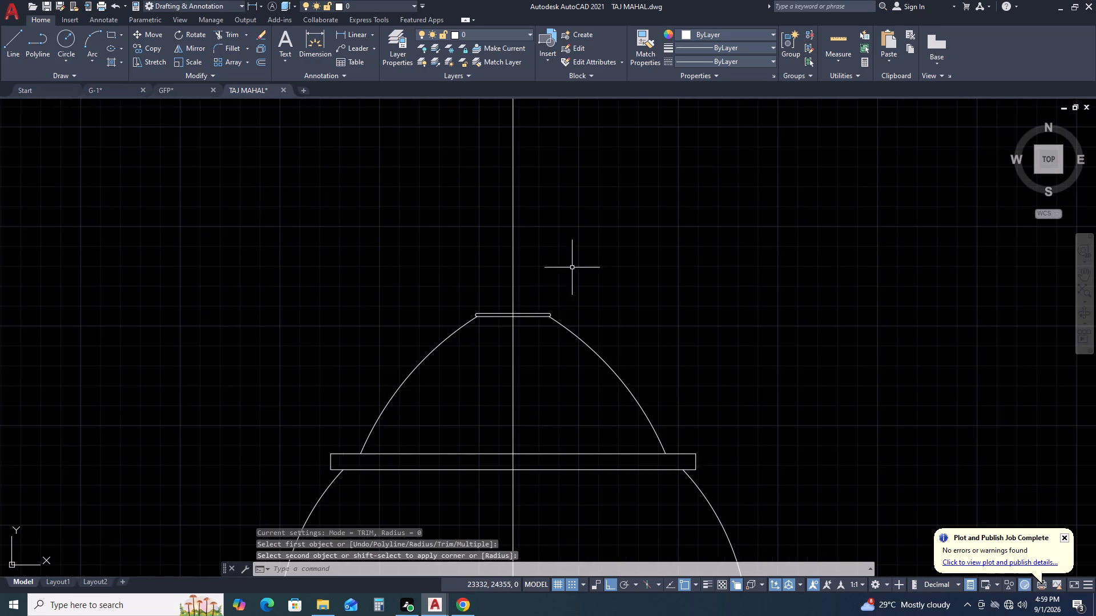
Draw a bell-shaped polyline cap on the rounded band: a small flaring arc at each end and a central arc of about 460 mm radius.
{"action": "middle_click_drag", "start_coordinate": [594, 252], "coordinate": [608, 325]}
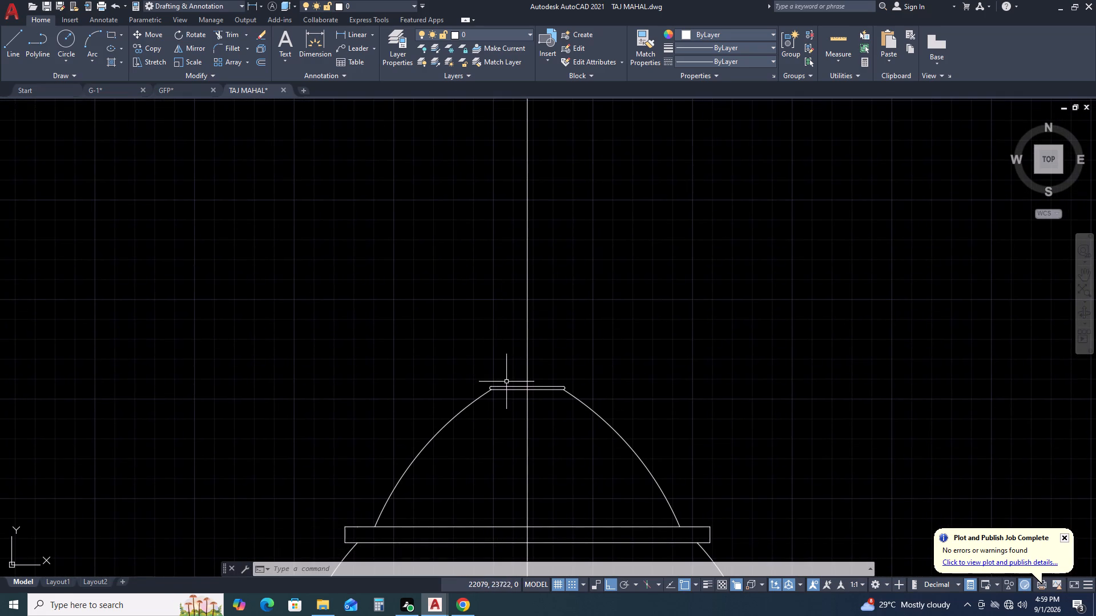
{"action": "scroll", "coordinate": [527, 390], "scroll_direction": "up", "scroll_amount": 2}
{"action": "middle_click_drag", "start_coordinate": [525, 330], "coordinate": [509, 345]}
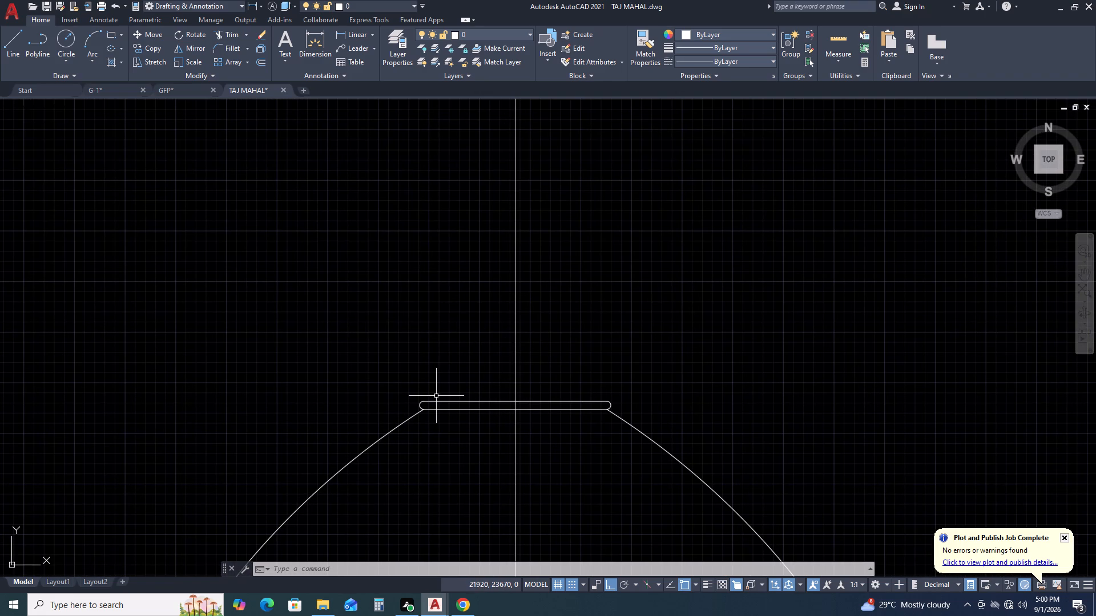
{"action": "type", "text": "PL"}
{"action": "key", "text": "space"}
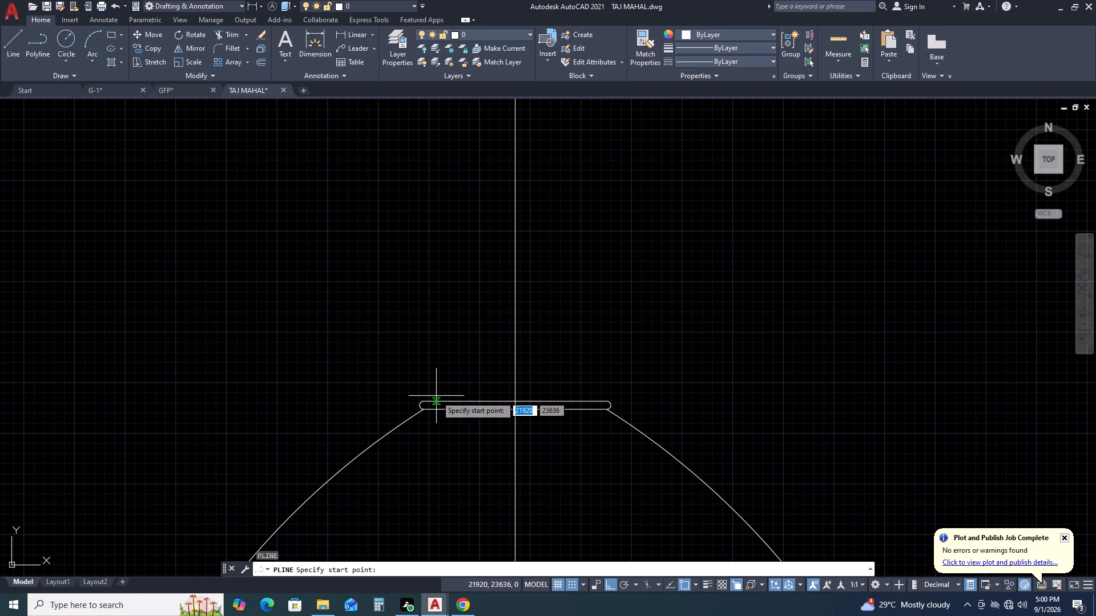
{"action": "left_click", "coordinate": [426, 402]}
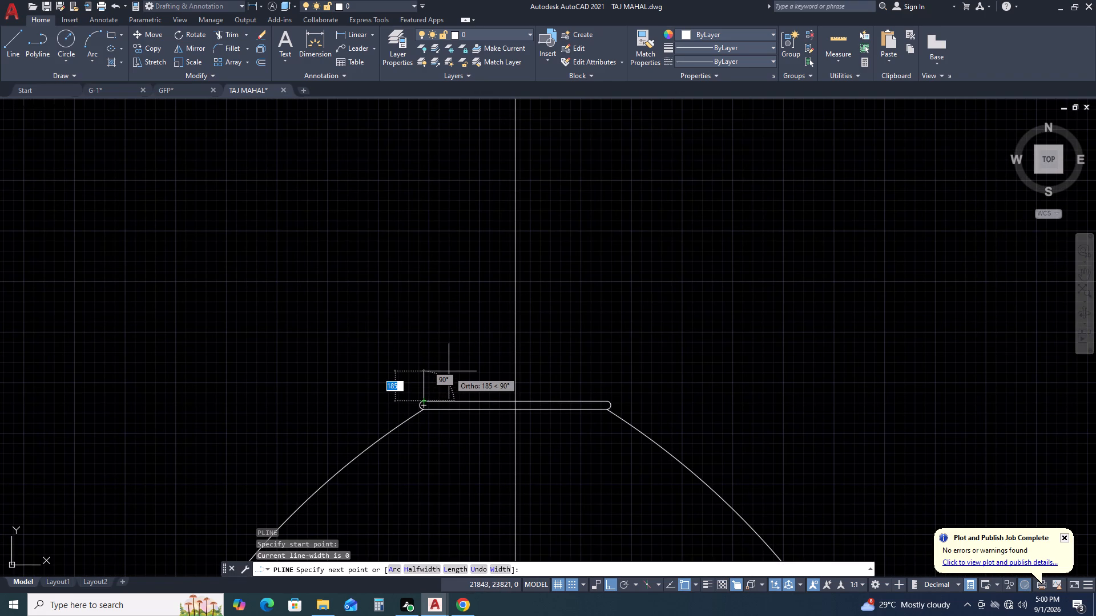
{"action": "type", "text": "A"}
{"action": "key", "text": "space"}
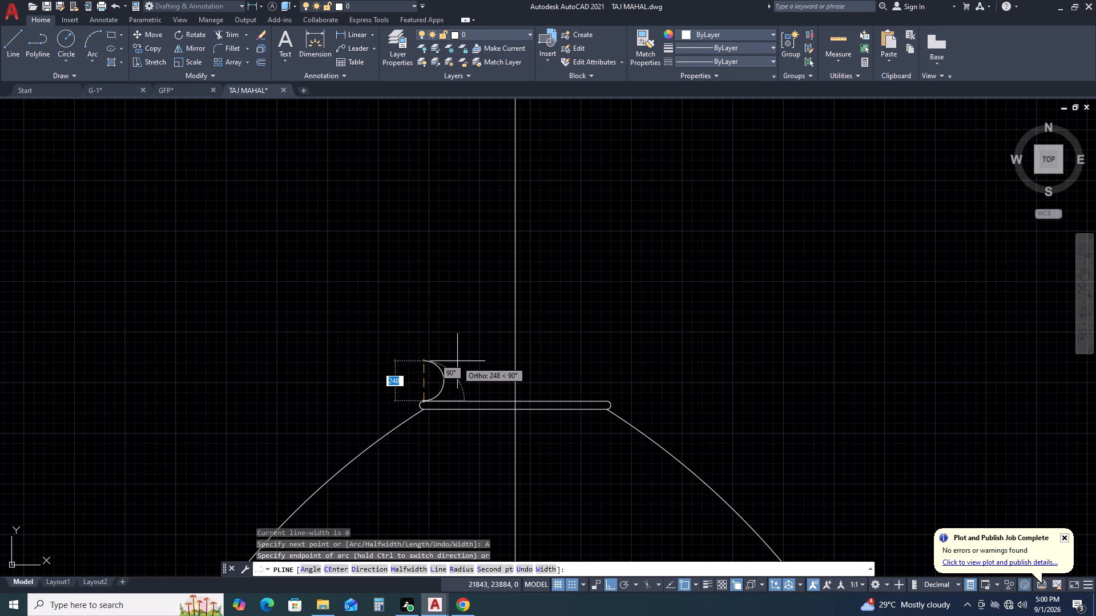
{"action": "key", "text": "F8"}
{"action": "scroll", "coordinate": [456, 370], "scroll_direction": "up", "scroll_amount": 1}
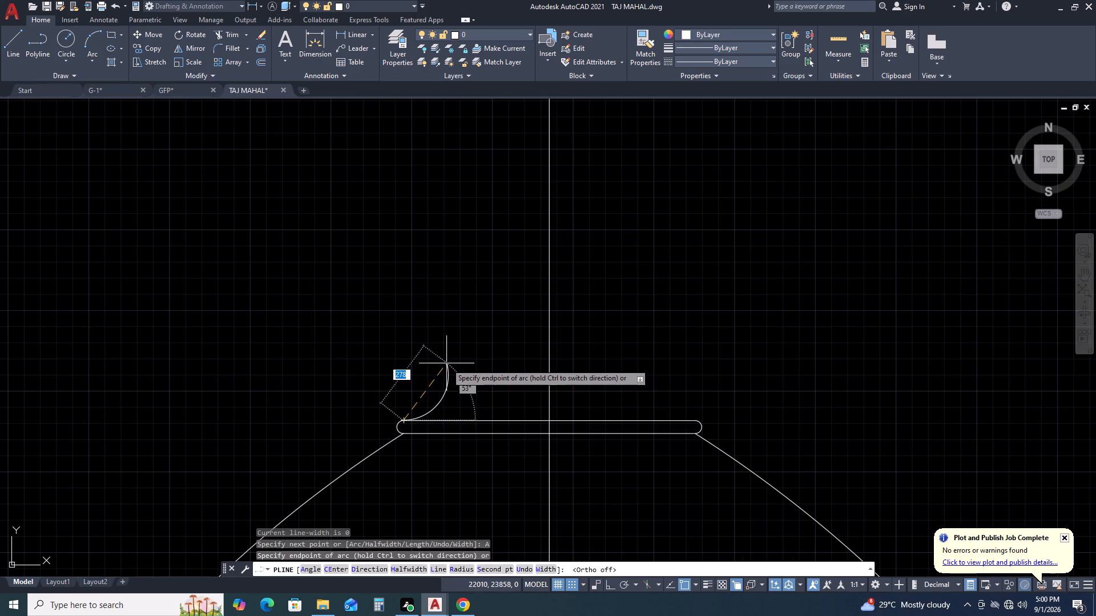
{"action": "left_click", "coordinate": [432, 390]}
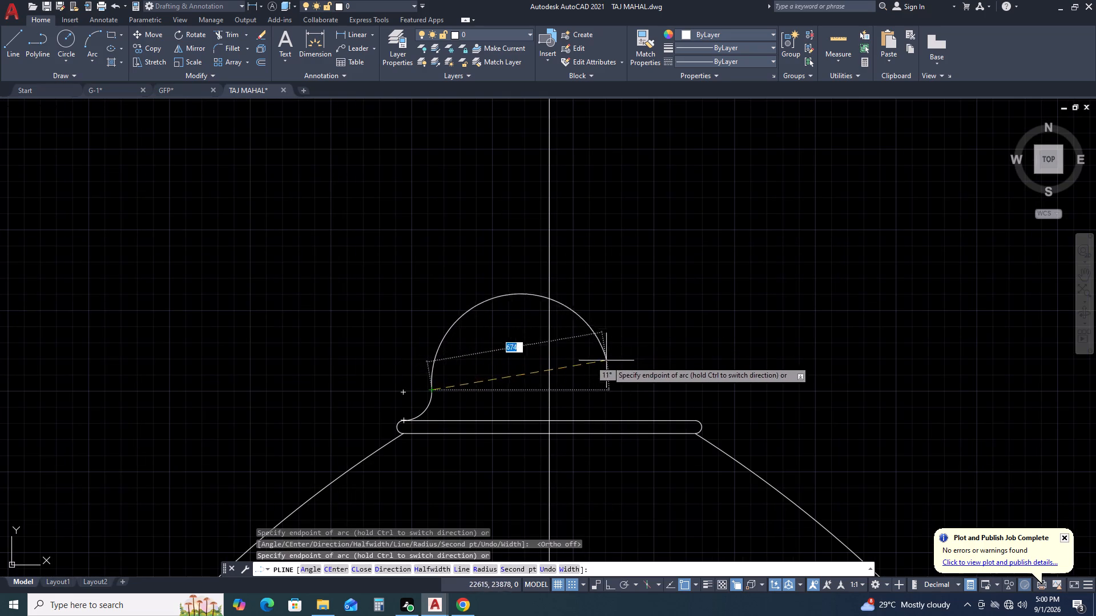
{"action": "left_click", "coordinate": [668, 392]}
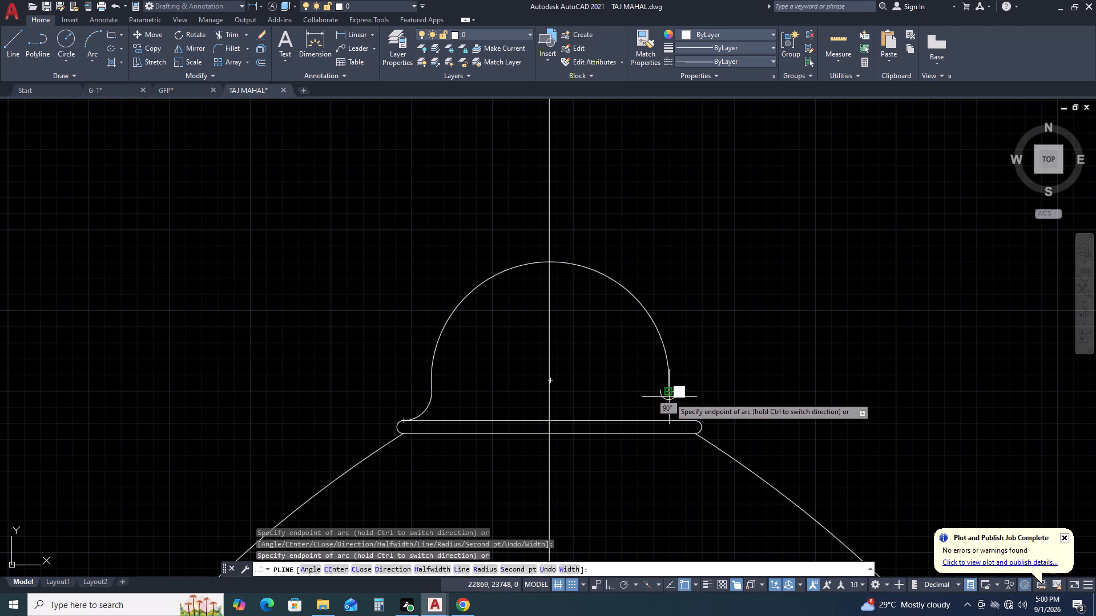
{"action": "left_click", "coordinate": [698, 419]}
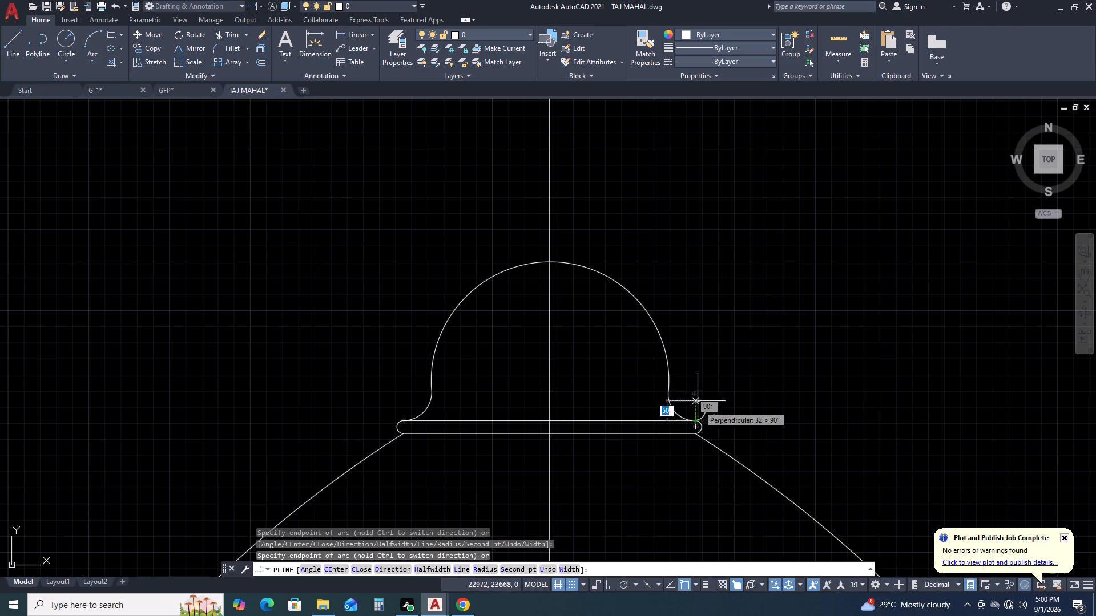
{"action": "key", "text": "Escape"}
Stretch the cap arc's top midpoint onto the vertical centre line and lower it by about 50 mm.
{"action": "scroll", "coordinate": [672, 305], "scroll_direction": "down", "scroll_amount": 3}
{"action": "middle_click_drag", "start_coordinate": [690, 251], "coordinate": [690, 252]}
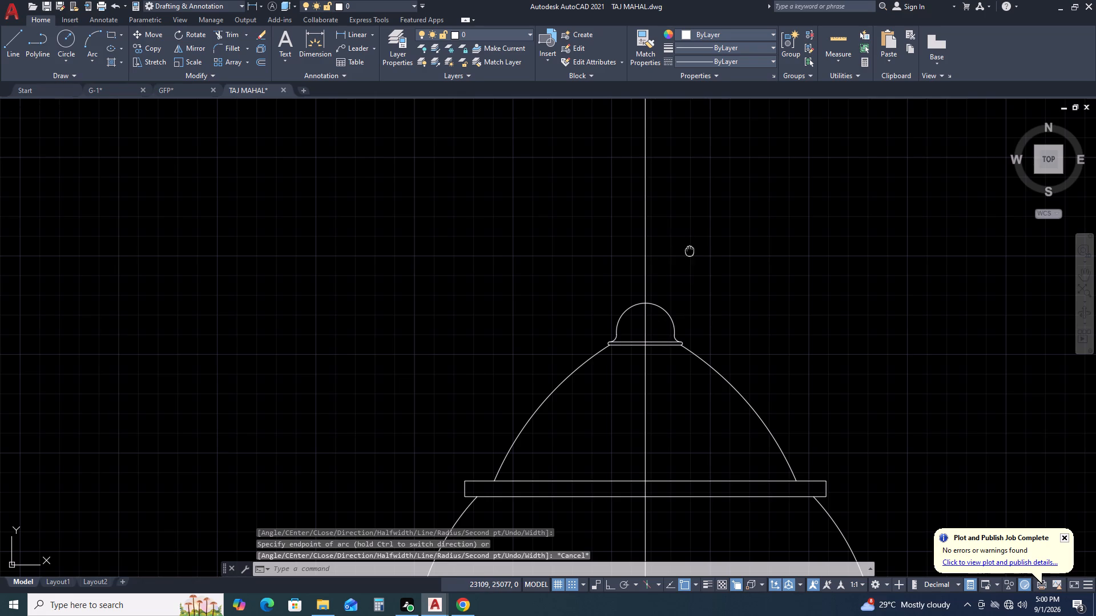
{"action": "middle_click_drag", "start_coordinate": [690, 252], "coordinate": [575, 280]}
{"action": "middle_click_drag", "start_coordinate": [517, 319], "coordinate": [536, 375]}
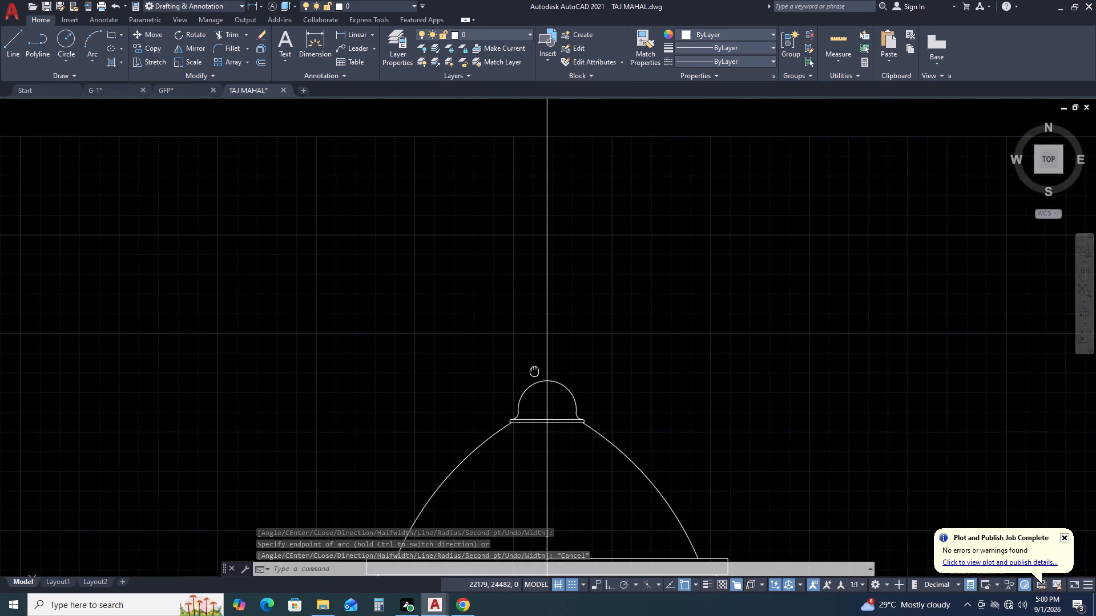
{"action": "middle_click_drag", "start_coordinate": [536, 375], "coordinate": [538, 378]}
{"action": "scroll", "coordinate": [578, 400], "scroll_direction": "up", "scroll_amount": 2}
{"action": "left_click", "coordinate": [571, 384]}
{"action": "left_click", "coordinate": [549, 410]}
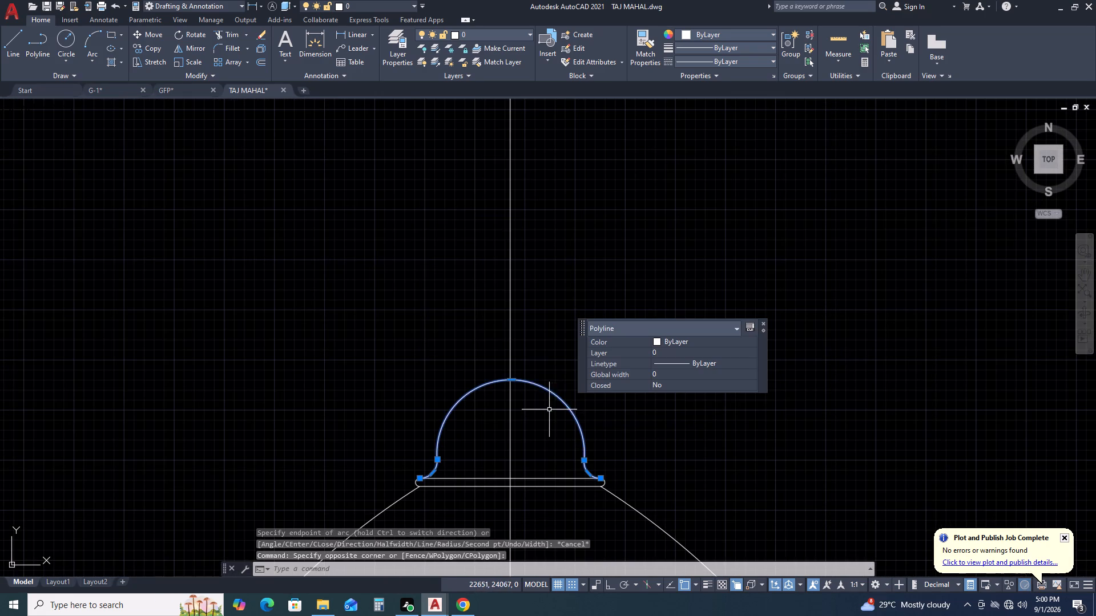
{"action": "scroll", "coordinate": [507, 388], "scroll_direction": "up", "scroll_amount": 2}
{"action": "left_click", "coordinate": [513, 371]}
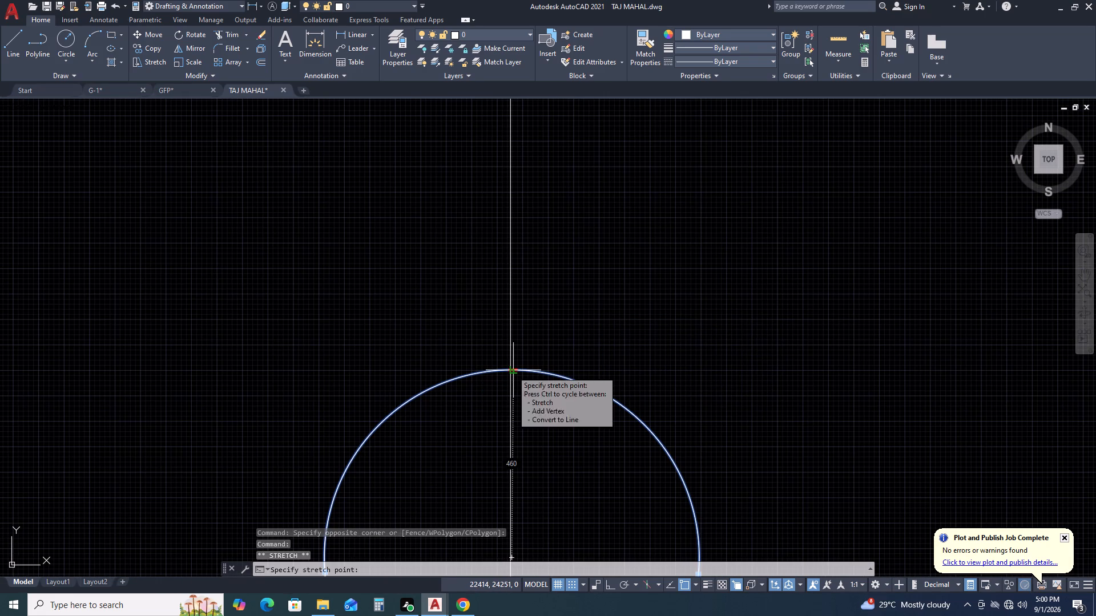
{"action": "left_click", "coordinate": [509, 370]}
{"action": "left_click", "coordinate": [514, 370]}
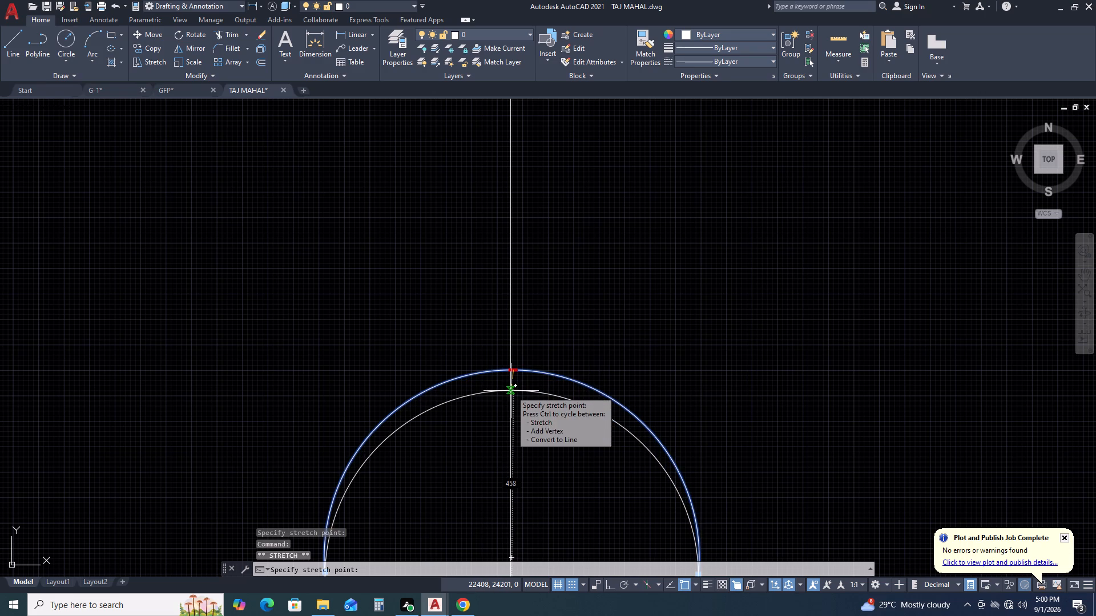
{"action": "left_click", "coordinate": [511, 391]}
{"action": "scroll", "coordinate": [520, 342], "scroll_direction": "down", "scroll_amount": 3}
{"action": "key", "text": "Escape"}
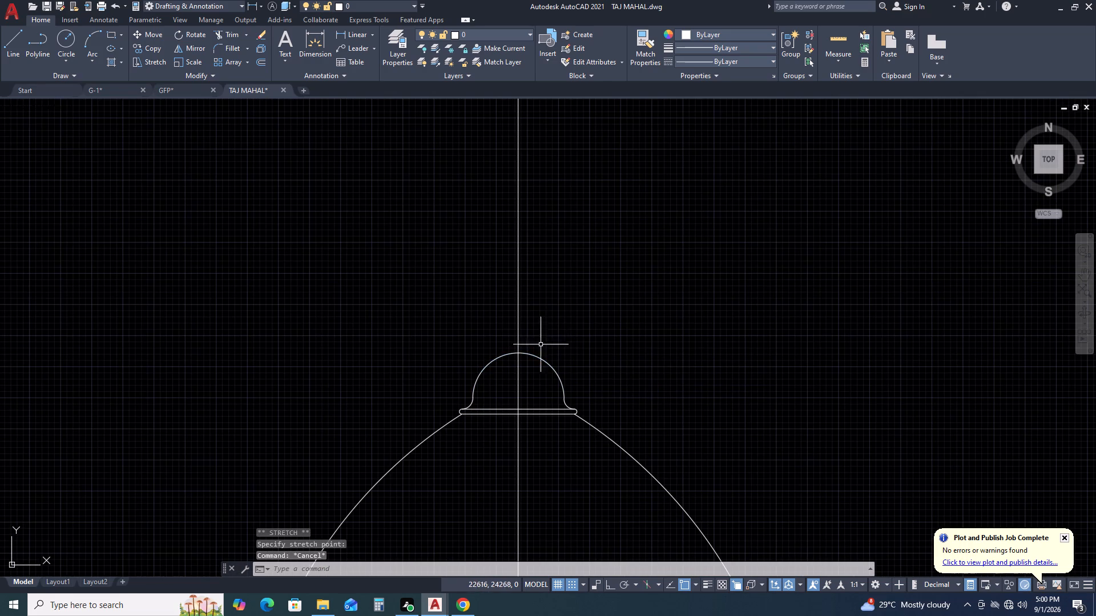
Draw a circle of about 95 mm radius centred on the vertical centre line, resting on top of the bell-shaped cap.
{"action": "middle_click_drag", "start_coordinate": [547, 302], "coordinate": [563, 372]}
{"action": "type", "text": "C"}
{"action": "key", "text": "space"}
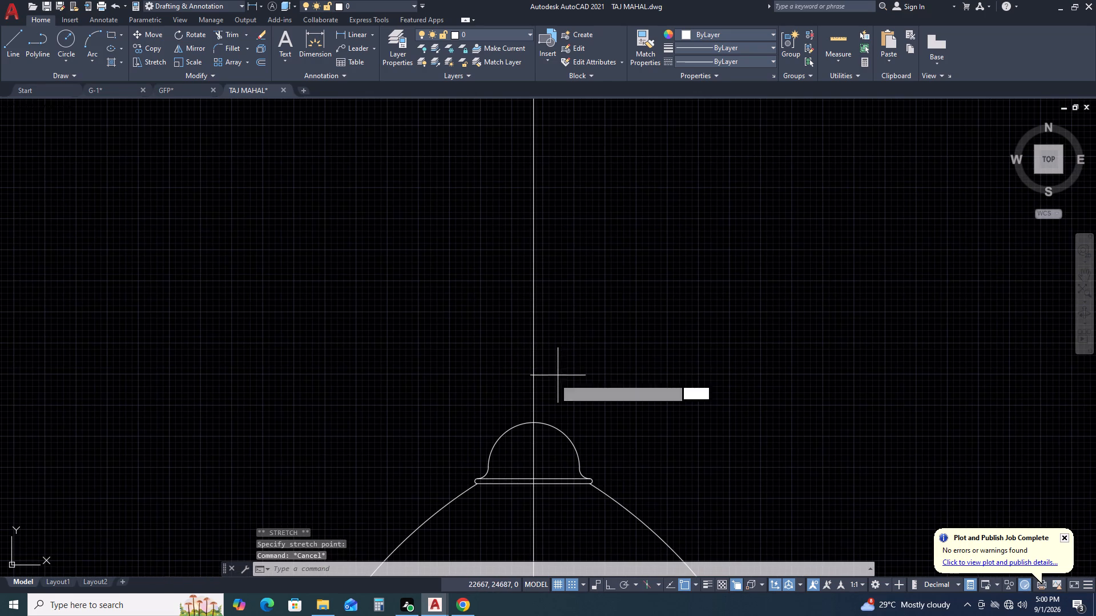
{"action": "scroll", "coordinate": [530, 441], "scroll_direction": "up", "scroll_amount": 2}
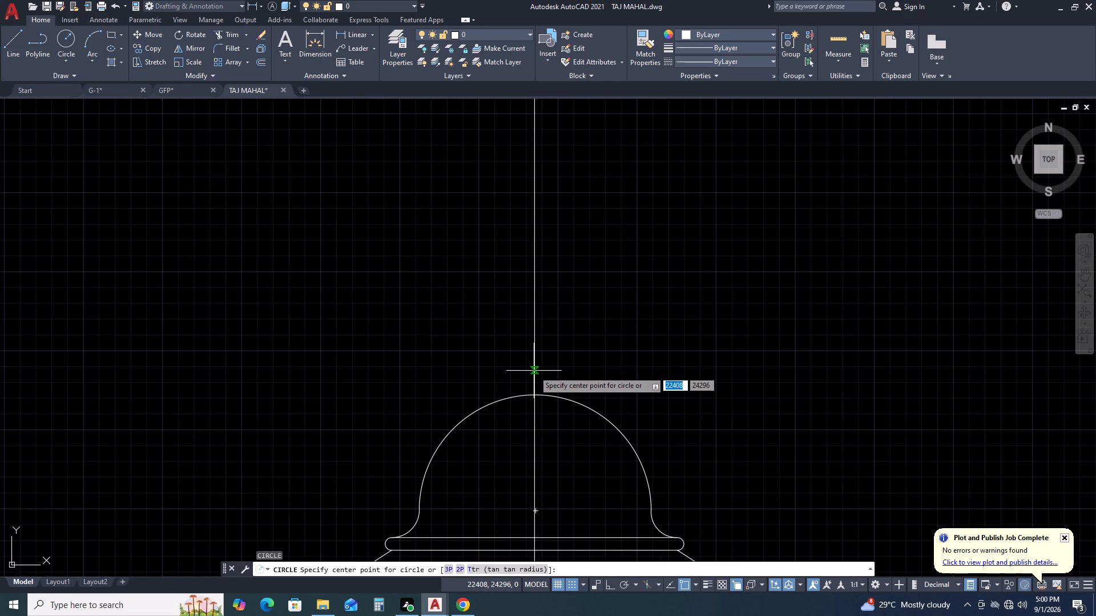
{"action": "left_click", "coordinate": [534, 371]}
{"action": "left_click", "coordinate": [534, 395]}
{"action": "scroll", "coordinate": [577, 339], "scroll_direction": "down", "scroll_amount": 2}
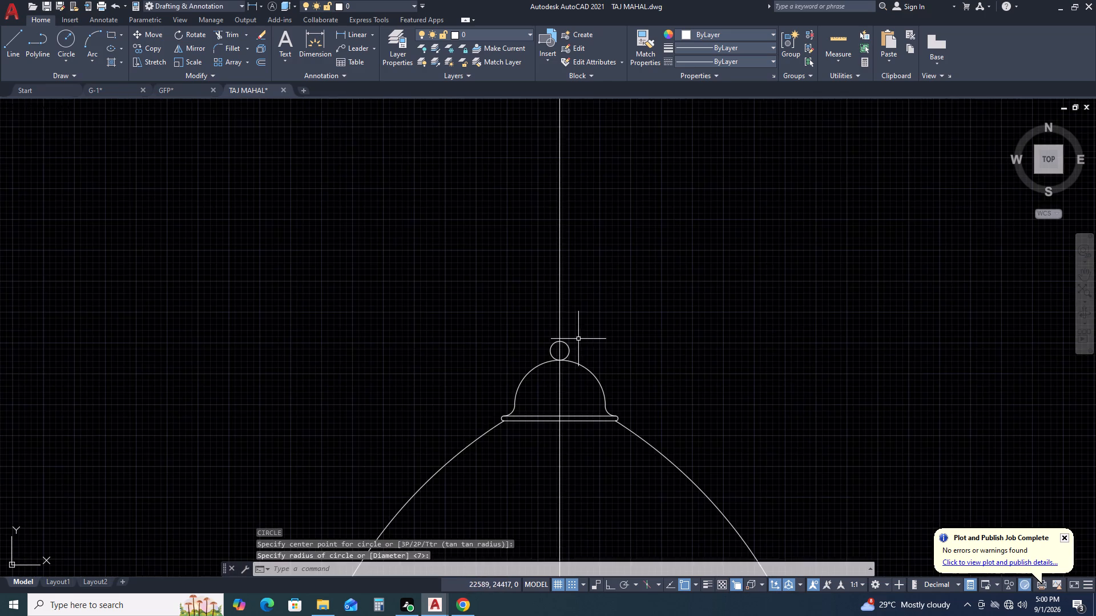
Draw a larger circle centred on the vertical centre line, with its bottom touching the top of the small circle.
{"action": "middle_click_drag", "start_coordinate": [580, 339], "coordinate": [598, 365]}
{"action": "scroll", "coordinate": [603, 365], "scroll_direction": "down", "scroll_amount": 3}
{"action": "middle_click_drag", "start_coordinate": [591, 282], "coordinate": [594, 349]}
{"action": "key", "text": "space"}
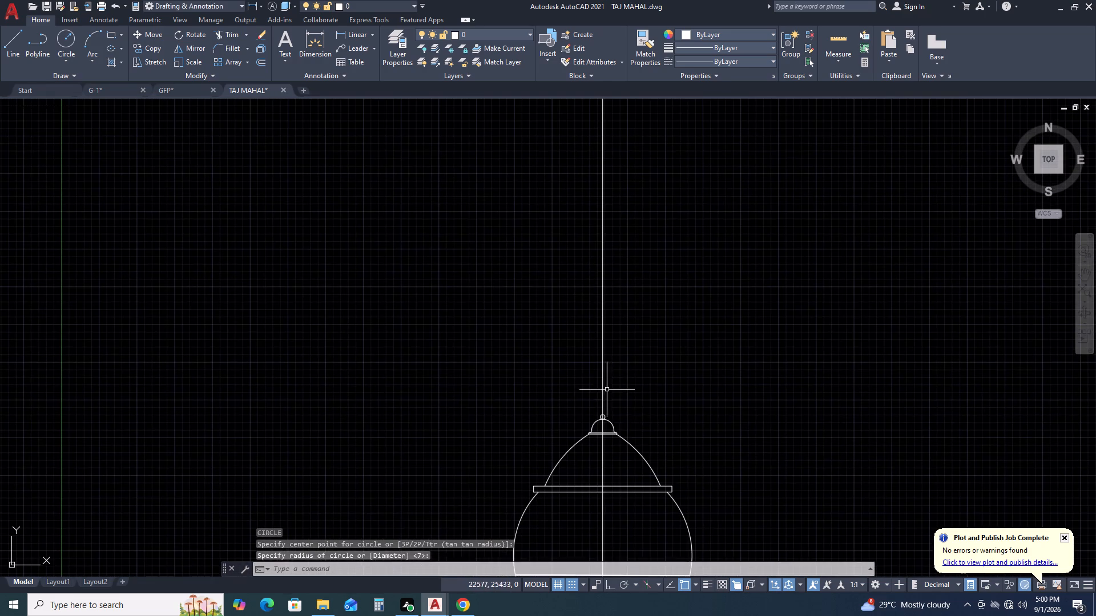
{"action": "scroll", "coordinate": [606, 410], "scroll_direction": "up", "scroll_amount": 3}
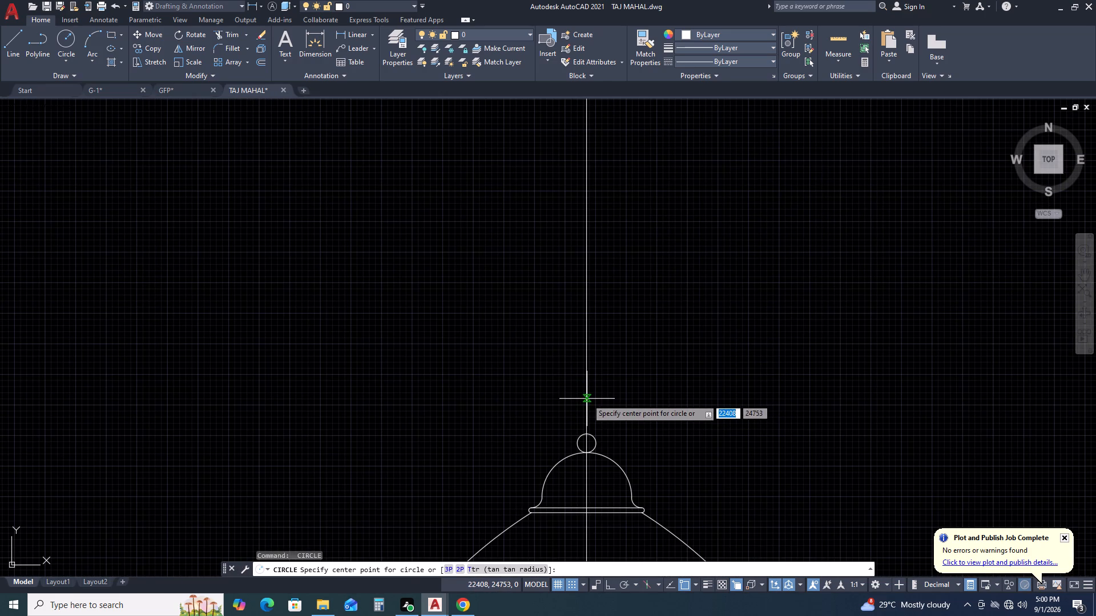
{"action": "left_click", "coordinate": [587, 399]}
{"action": "left_click", "coordinate": [585, 433]}
{"action": "scroll", "coordinate": [606, 327], "scroll_direction": "down", "scroll_amount": 3}
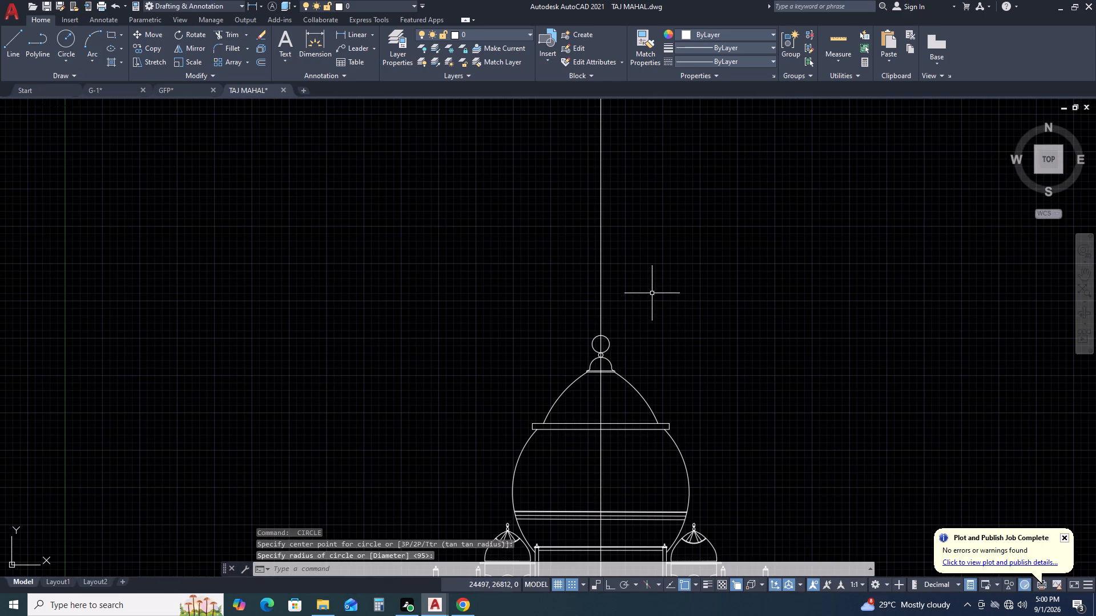
Copy the uppermost teardrop of the right-hand small dome's finial from its bottom point to the top of the large finial circle.
{"action": "middle_click_drag", "start_coordinate": [652, 293], "coordinate": [543, 368]}
{"action": "scroll", "coordinate": [512, 392], "scroll_direction": "up", "scroll_amount": 2}
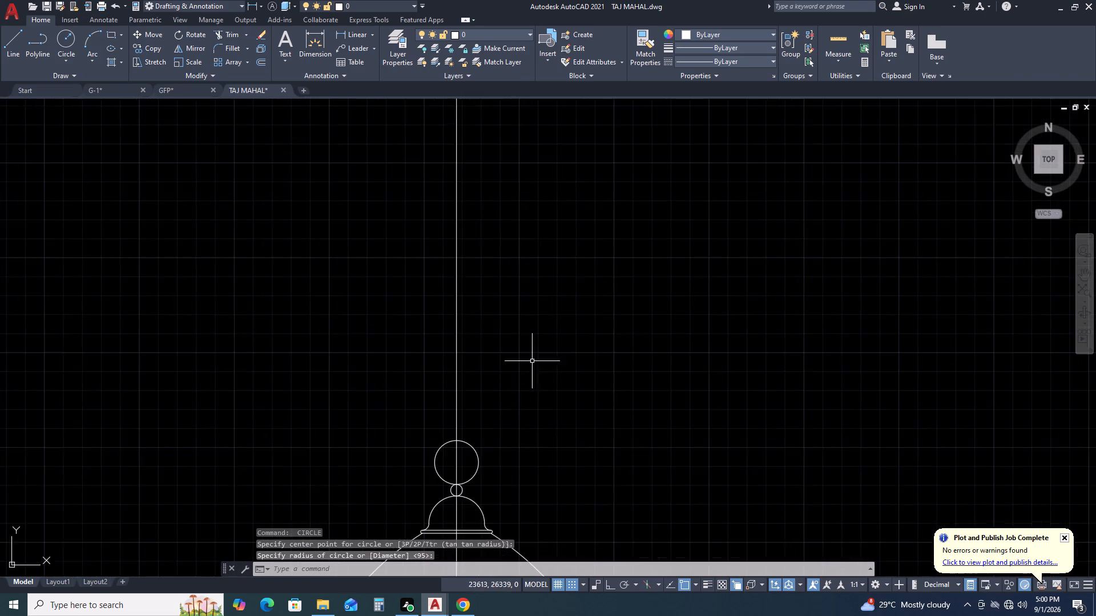
{"action": "scroll", "coordinate": [534, 354], "scroll_direction": "down", "scroll_amount": 7}
{"action": "scroll", "coordinate": [547, 379], "scroll_direction": "up", "scroll_amount": 6}
{"action": "middle_click_drag", "start_coordinate": [586, 279], "coordinate": [617, 354]}
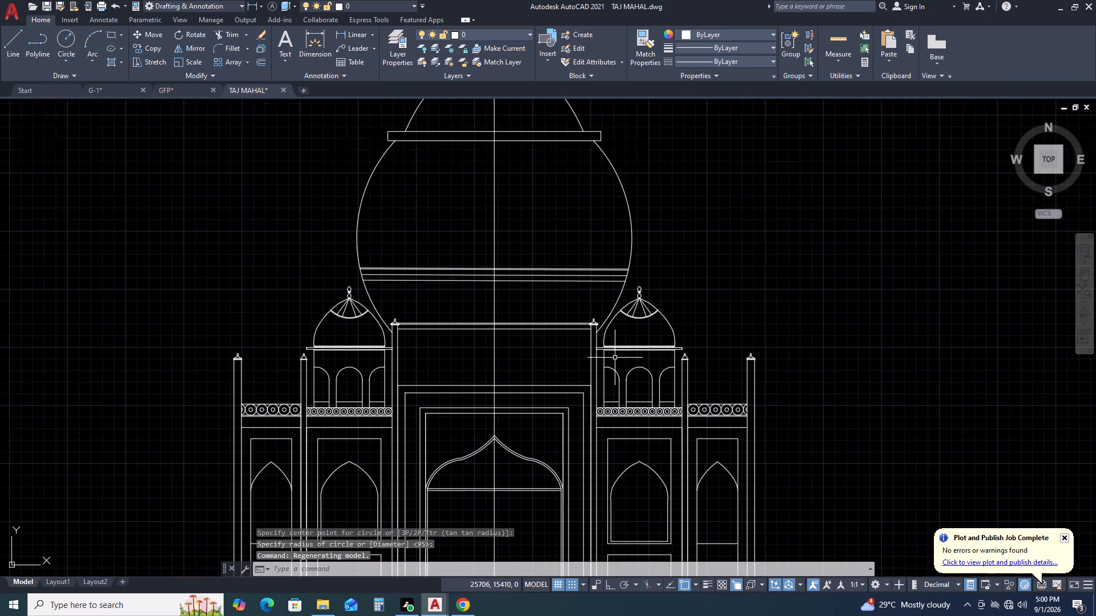
{"action": "scroll", "coordinate": [649, 298], "scroll_direction": "up", "scroll_amount": 2}
{"action": "scroll", "coordinate": [604, 270], "scroll_direction": "up", "scroll_amount": 2}
{"action": "scroll", "coordinate": [651, 272], "scroll_direction": "up", "scroll_amount": 3}
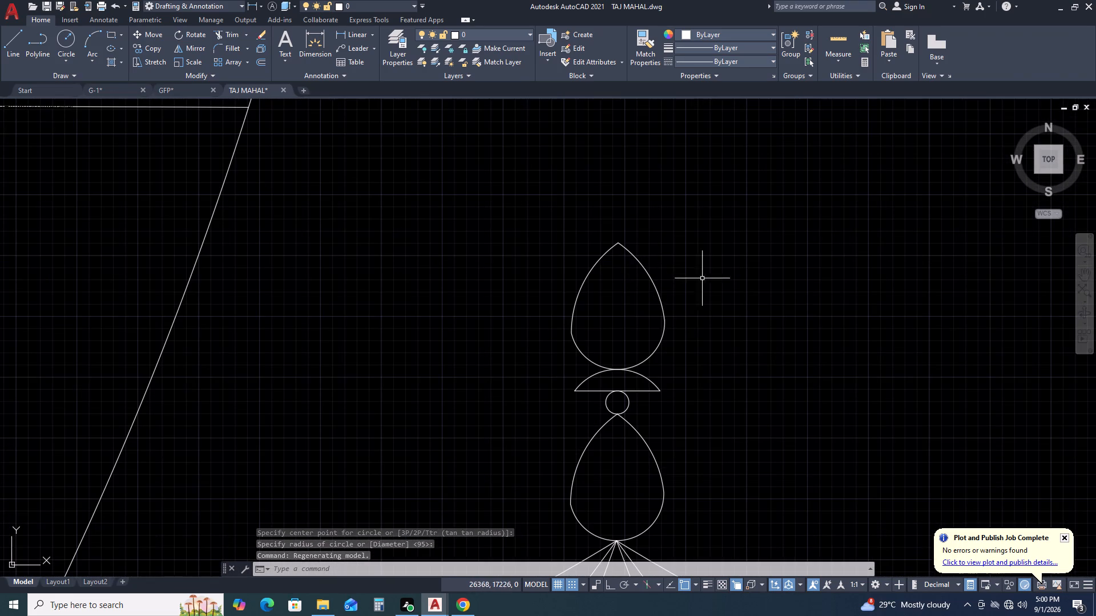
{"action": "left_click", "coordinate": [708, 278]}
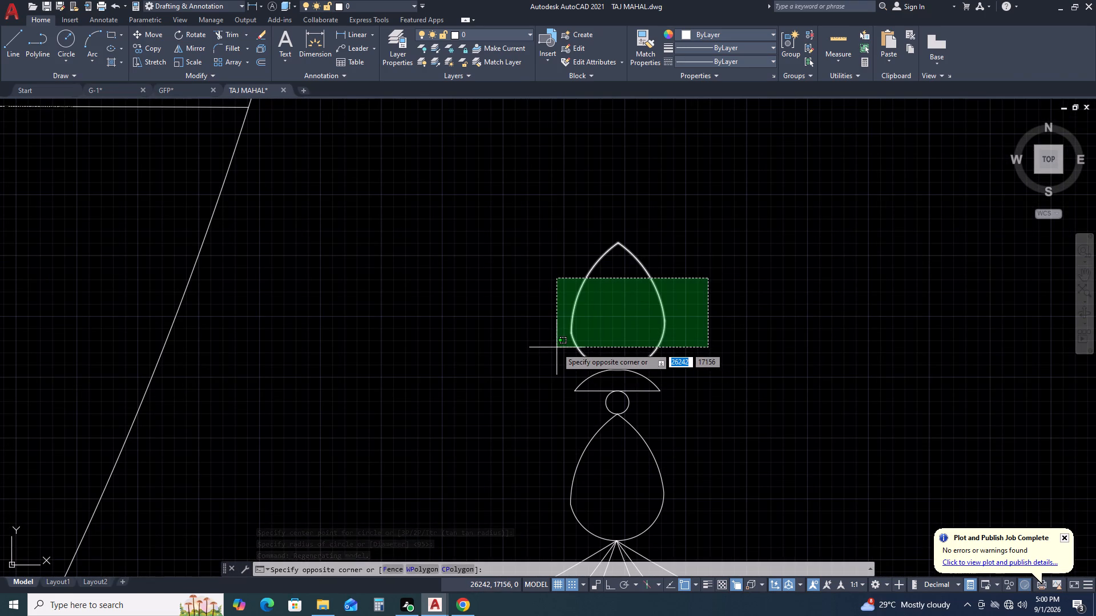
{"action": "left_click", "coordinate": [557, 347]}
{"action": "middle_click_drag", "start_coordinate": [330, 294], "coordinate": [374, 392]}
{"action": "scroll", "coordinate": [374, 392], "scroll_direction": "down", "scroll_amount": 1}
{"action": "key", "text": "c"}
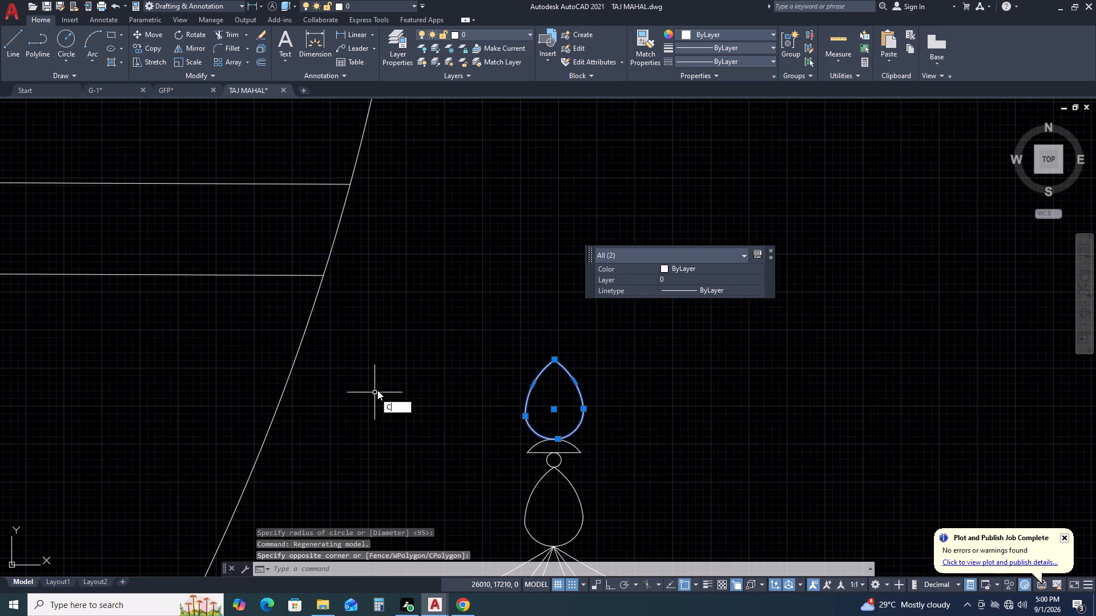
{"action": "type", "text": "O"}
{"action": "key", "text": "space"}
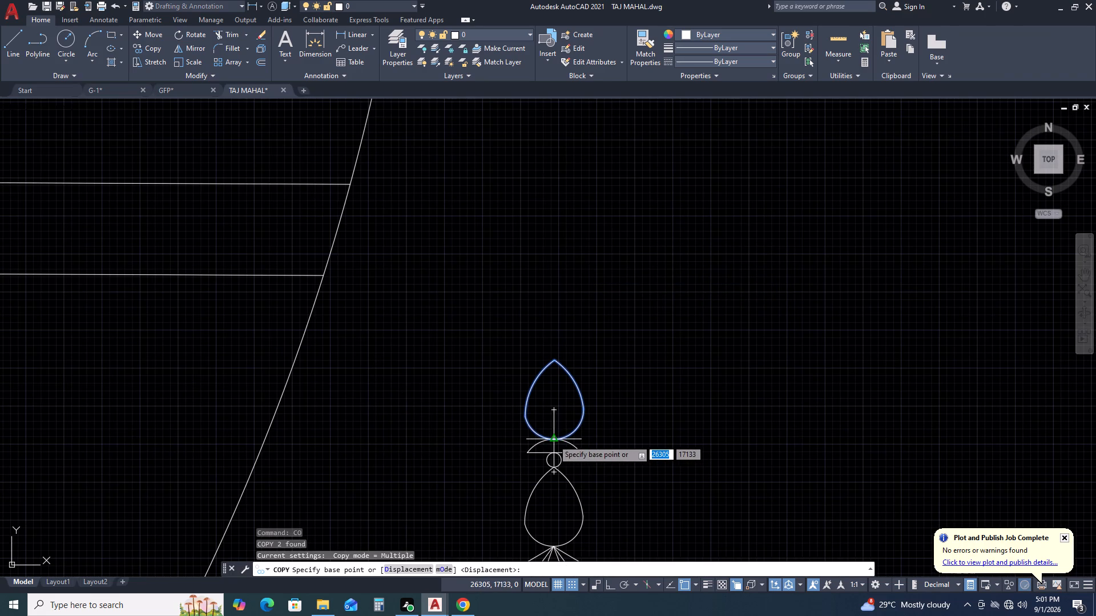
{"action": "left_click", "coordinate": [553, 440]}
{"action": "scroll", "coordinate": [549, 359], "scroll_direction": "down", "scroll_amount": 3}
{"action": "middle_click_drag", "start_coordinate": [481, 262], "coordinate": [528, 405]}
{"action": "scroll", "coordinate": [535, 403], "scroll_direction": "down", "scroll_amount": 4}
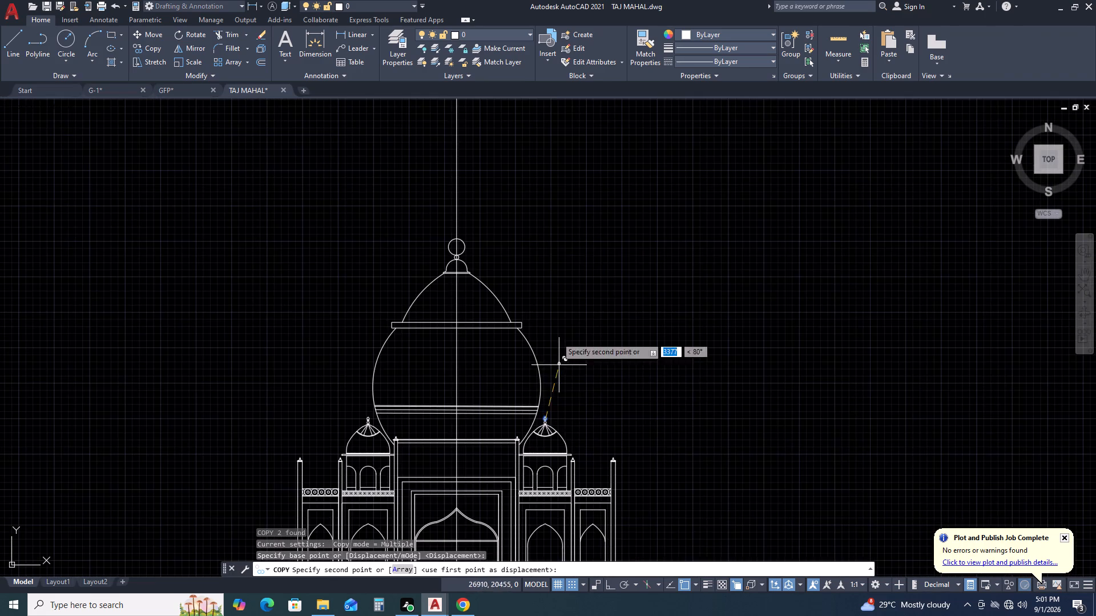
{"action": "scroll", "coordinate": [458, 241], "scroll_direction": "up", "scroll_amount": 5}
{"action": "left_click", "coordinate": [446, 237]}
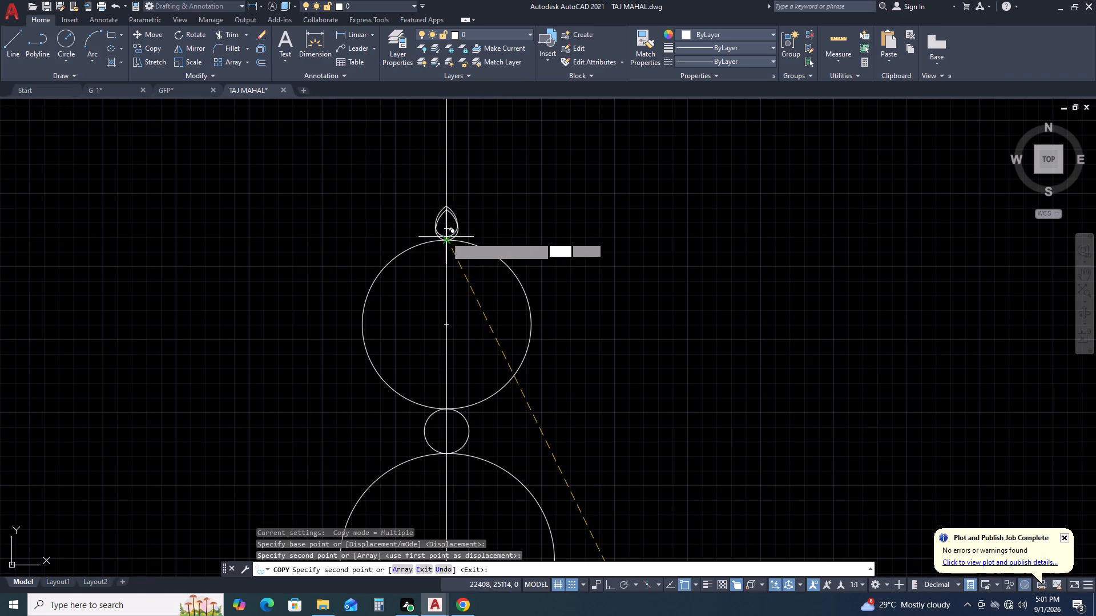
Examine the finial's size against the central dome and the whole elevation.
{"action": "middle_click_drag", "start_coordinate": [553, 246], "coordinate": [569, 269]}
{"action": "middle_click", "coordinate": [575, 286]}
{"action": "key", "text": "Escape"}
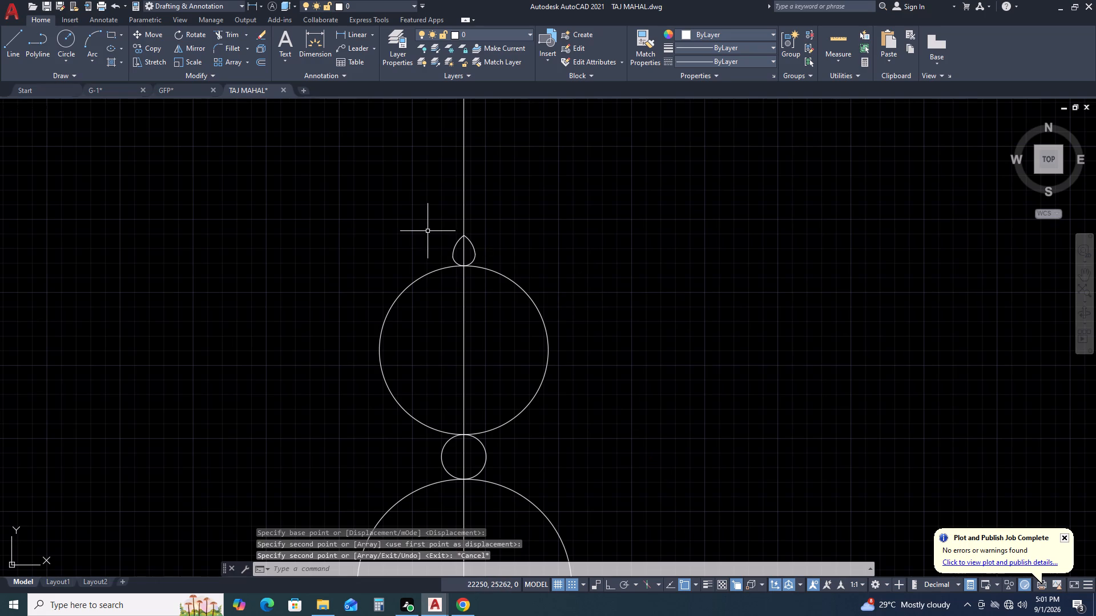
{"action": "middle_click_drag", "start_coordinate": [472, 204], "coordinate": [522, 232]}
{"action": "scroll", "coordinate": [530, 234], "scroll_direction": "down", "scroll_amount": 3}
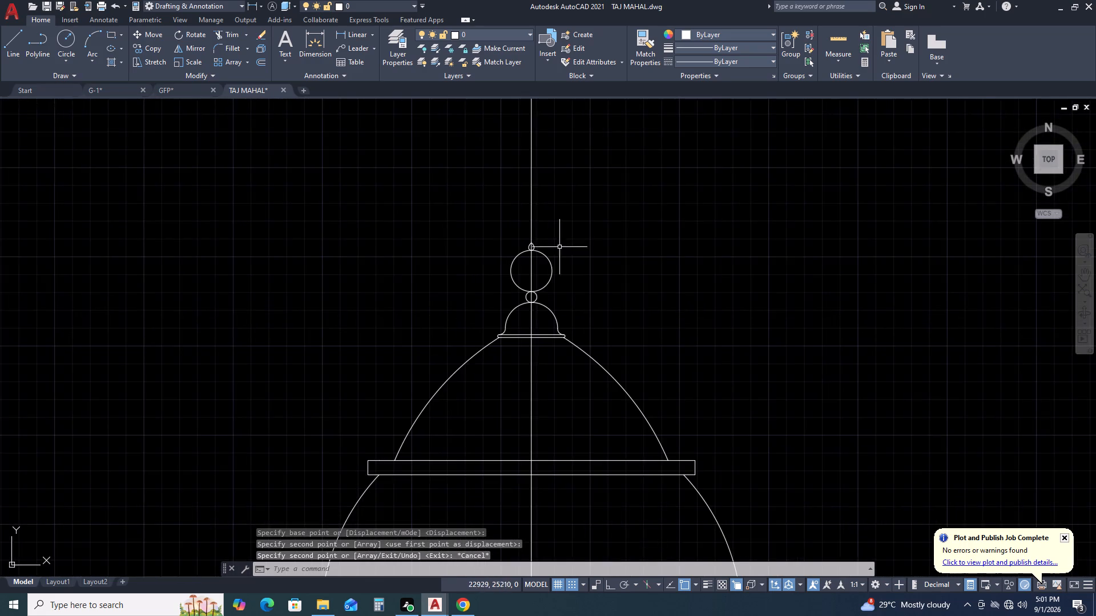
{"action": "scroll", "coordinate": [543, 254], "scroll_direction": "up", "scroll_amount": 1}
{"action": "scroll", "coordinate": [550, 249], "scroll_direction": "down", "scroll_amount": 6}
{"action": "middle_click_drag", "start_coordinate": [595, 192], "coordinate": [618, 276]}
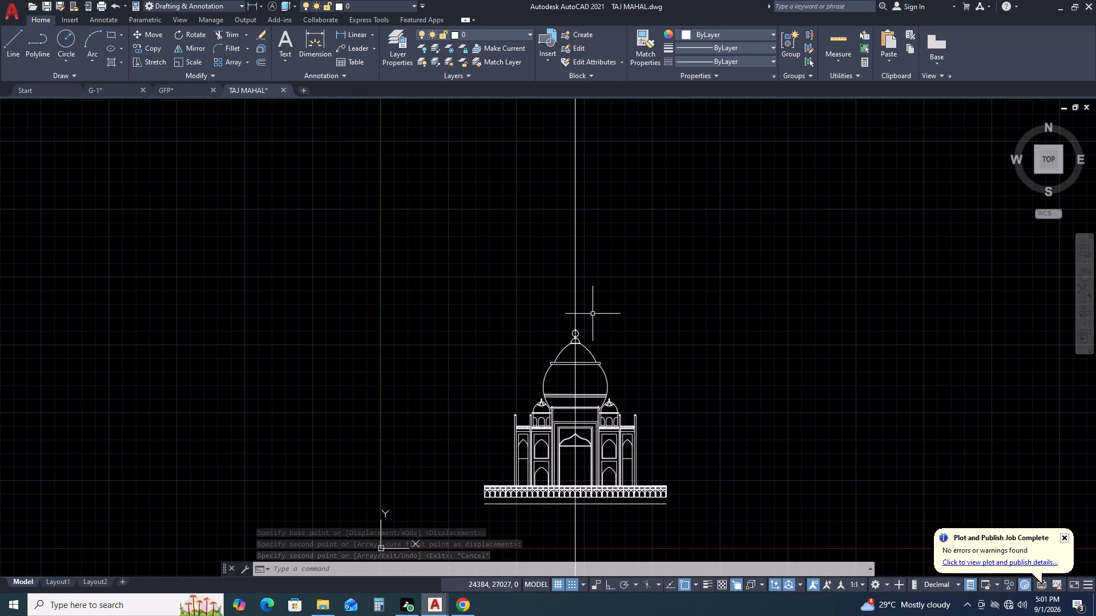
{"action": "scroll", "coordinate": [590, 323], "scroll_direction": "up", "scroll_amount": 3}
{"action": "scroll", "coordinate": [544, 358], "scroll_direction": "up", "scroll_amount": 2}
{"action": "middle_click_drag", "start_coordinate": [539, 345], "coordinate": [538, 329]}
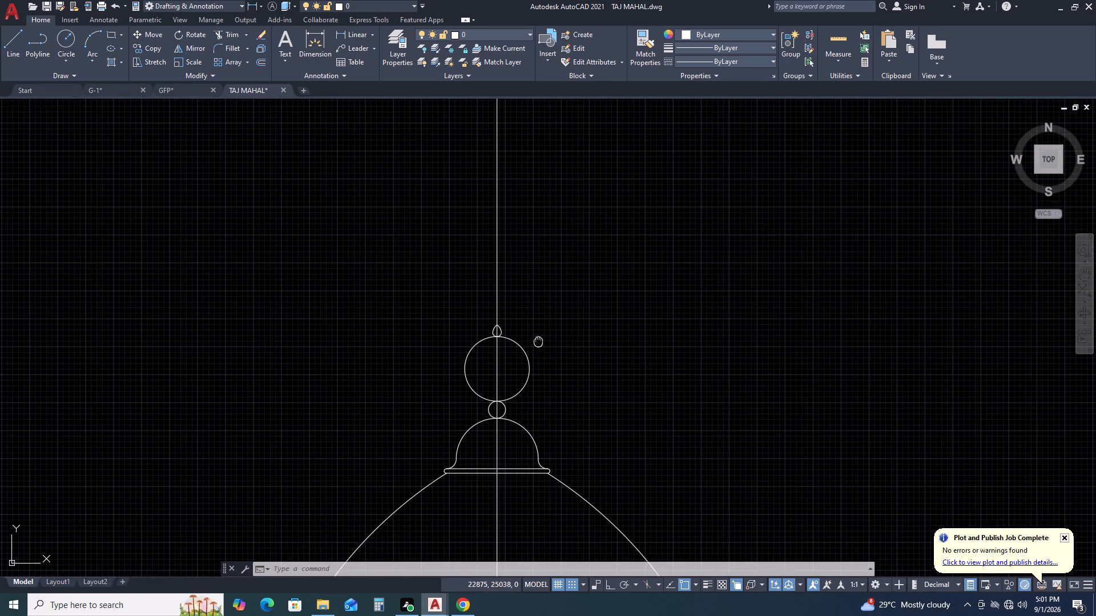
{"action": "middle_click_drag", "start_coordinate": [538, 329], "coordinate": [541, 298]}
{"action": "scroll", "coordinate": [463, 287], "scroll_direction": "up", "scroll_amount": 2}
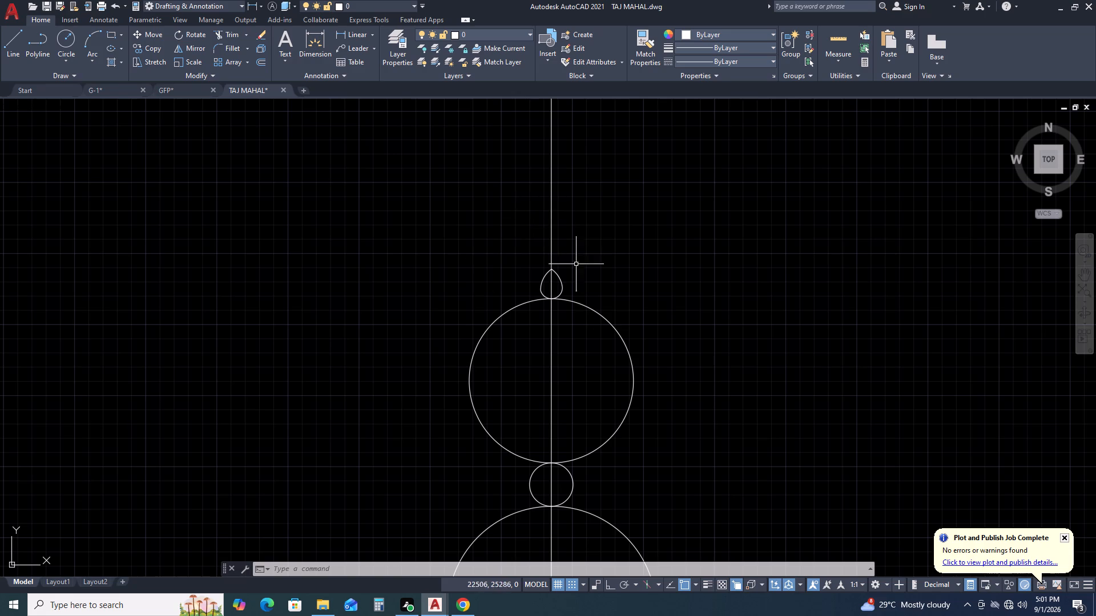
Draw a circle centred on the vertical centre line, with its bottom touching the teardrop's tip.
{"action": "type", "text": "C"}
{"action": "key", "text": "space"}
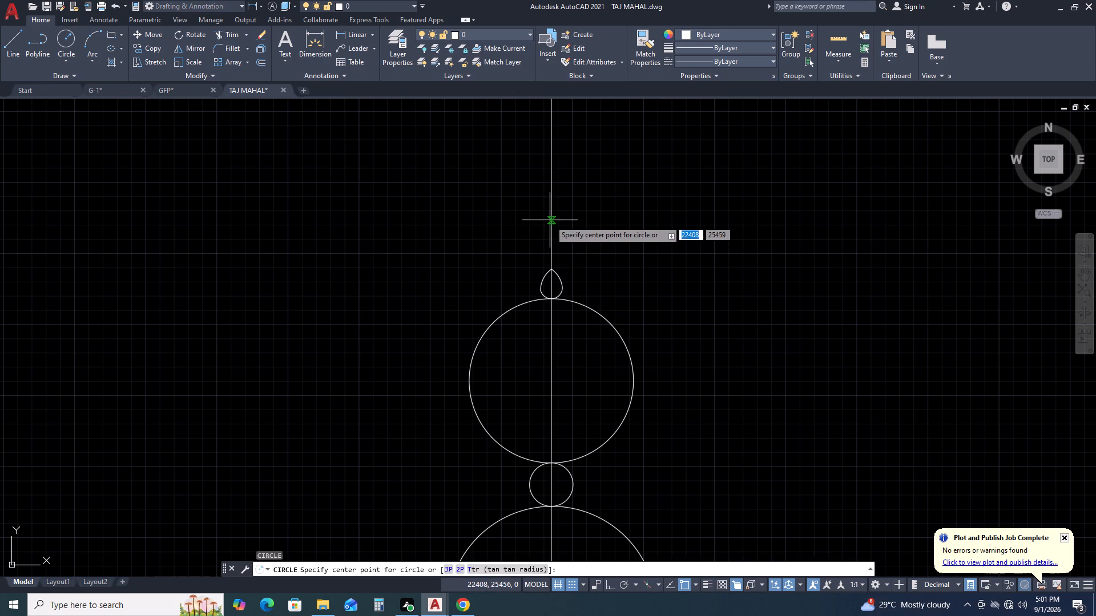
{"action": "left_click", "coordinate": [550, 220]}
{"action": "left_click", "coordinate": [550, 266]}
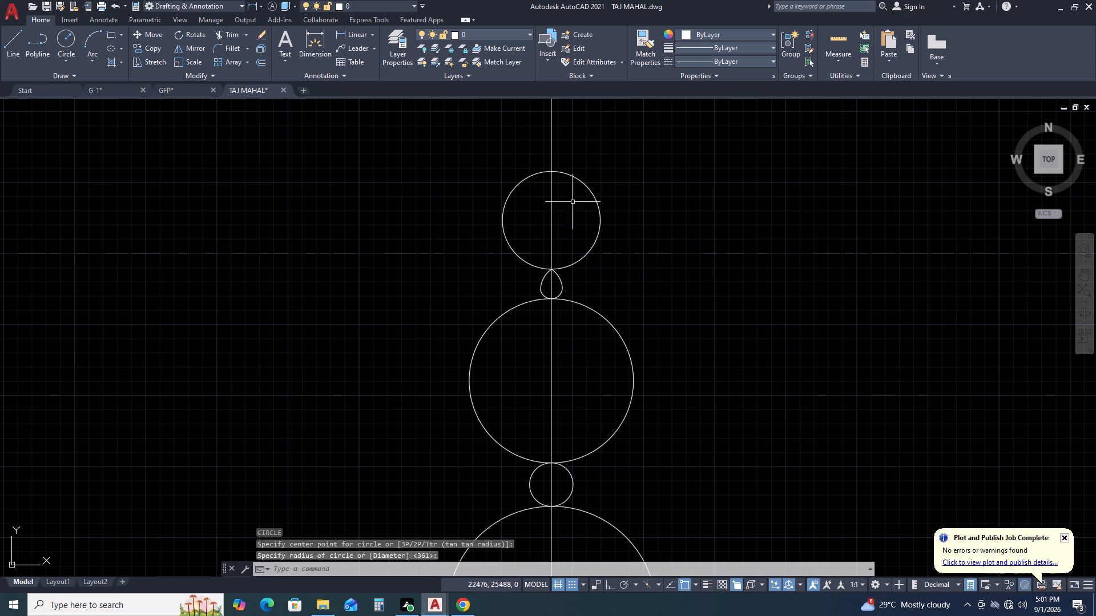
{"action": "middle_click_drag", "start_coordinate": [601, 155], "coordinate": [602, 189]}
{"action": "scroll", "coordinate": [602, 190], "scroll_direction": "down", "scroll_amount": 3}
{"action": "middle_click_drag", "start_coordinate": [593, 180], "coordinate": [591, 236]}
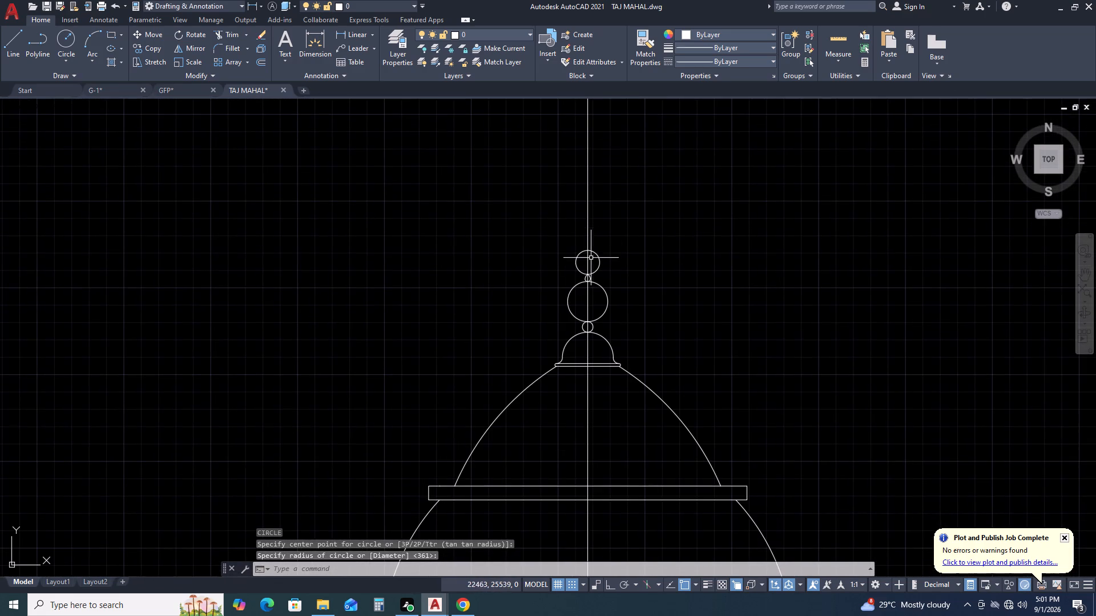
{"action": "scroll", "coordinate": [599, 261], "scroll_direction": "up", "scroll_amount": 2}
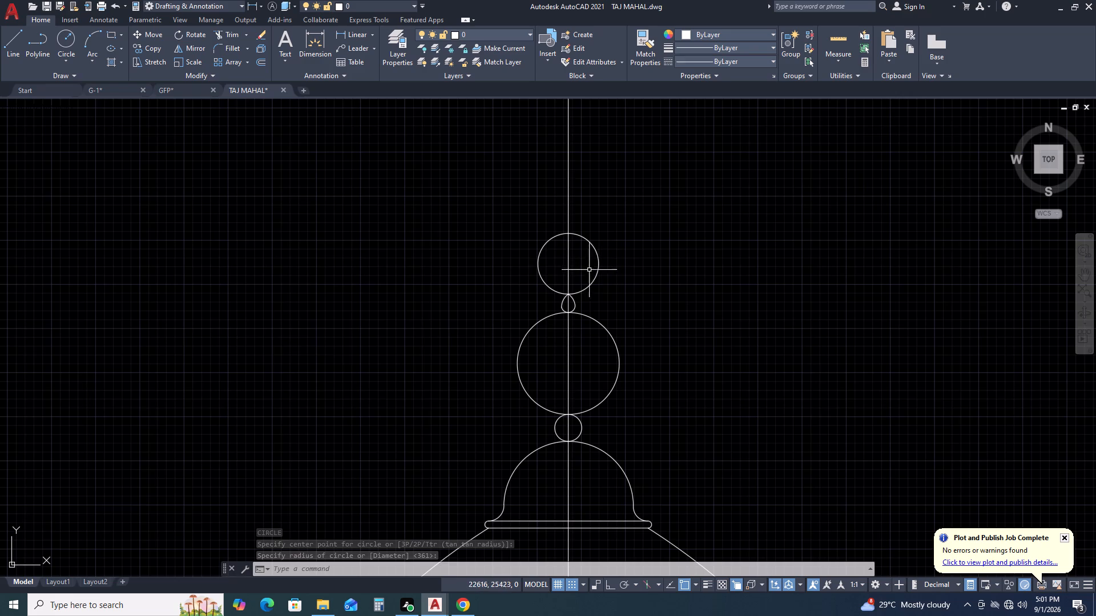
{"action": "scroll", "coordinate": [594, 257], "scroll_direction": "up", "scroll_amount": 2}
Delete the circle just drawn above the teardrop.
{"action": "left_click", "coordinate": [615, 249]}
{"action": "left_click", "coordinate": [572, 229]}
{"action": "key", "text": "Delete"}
Copy the small 95 mm radius circle below the large finial circle from its bottom point to the teardrop's tip.
{"action": "scroll", "coordinate": [570, 274], "scroll_direction": "down", "scroll_amount": 2}
{"action": "scroll", "coordinate": [570, 274], "scroll_direction": "up", "scroll_amount": 1}
{"action": "scroll", "coordinate": [570, 274], "scroll_direction": "down", "scroll_amount": 1}
{"action": "scroll", "coordinate": [534, 428], "scroll_direction": "up", "scroll_amount": 3}
{"action": "left_click", "coordinate": [638, 429]}
{"action": "left_click", "coordinate": [628, 432]}
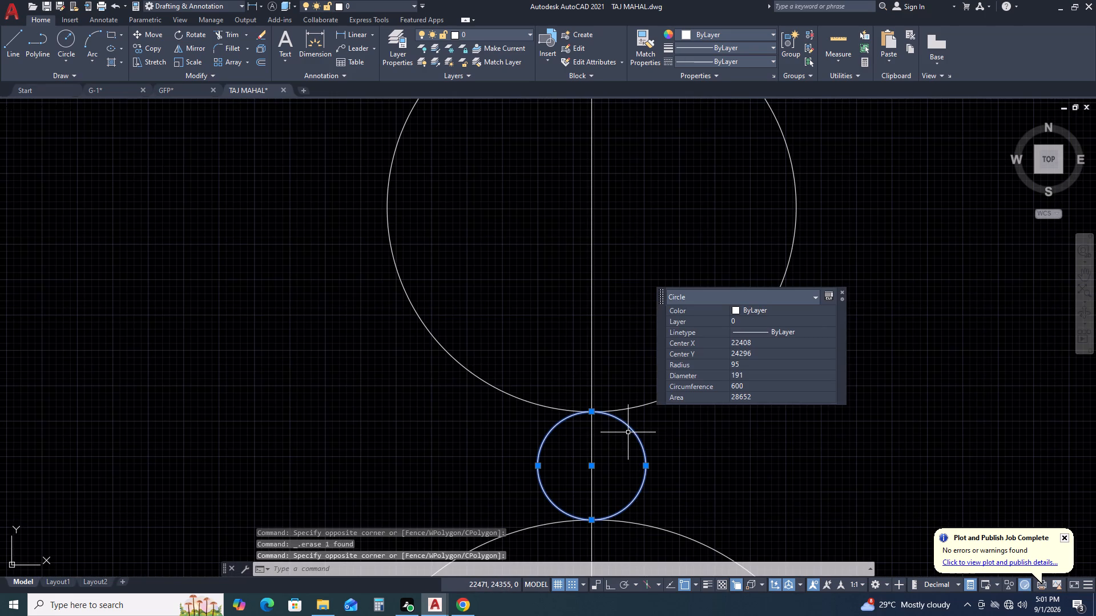
{"action": "key", "text": "c"}
{"action": "key", "text": "o"}
{"action": "key", "text": "space"}
{"action": "scroll", "coordinate": [602, 387], "scroll_direction": "down", "scroll_amount": 3}
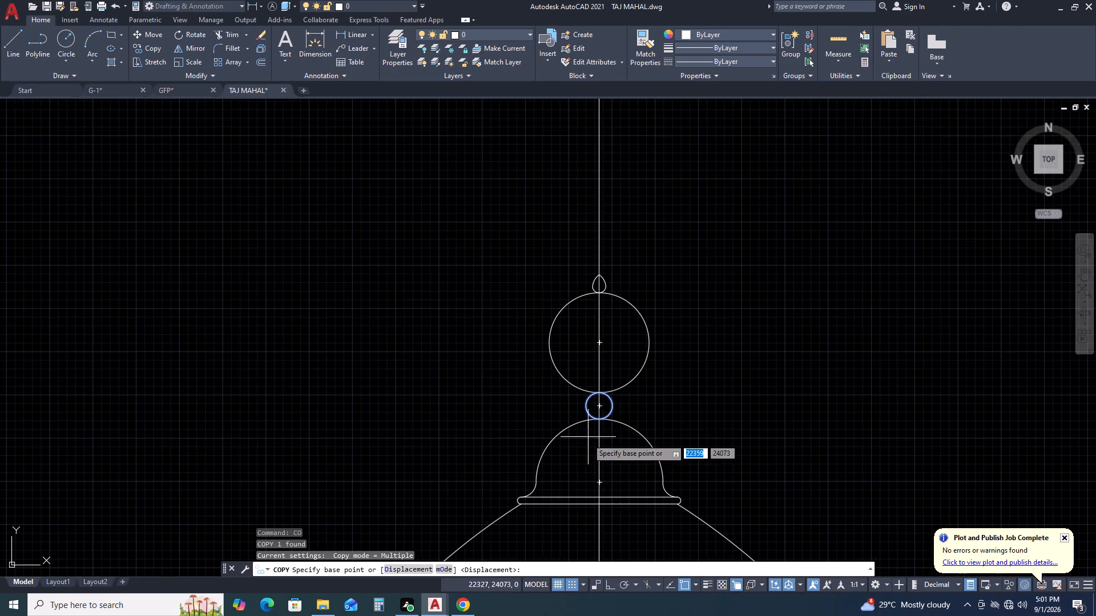
{"action": "scroll", "coordinate": [601, 428], "scroll_direction": "up", "scroll_amount": 1}
{"action": "left_click", "coordinate": [593, 417]}
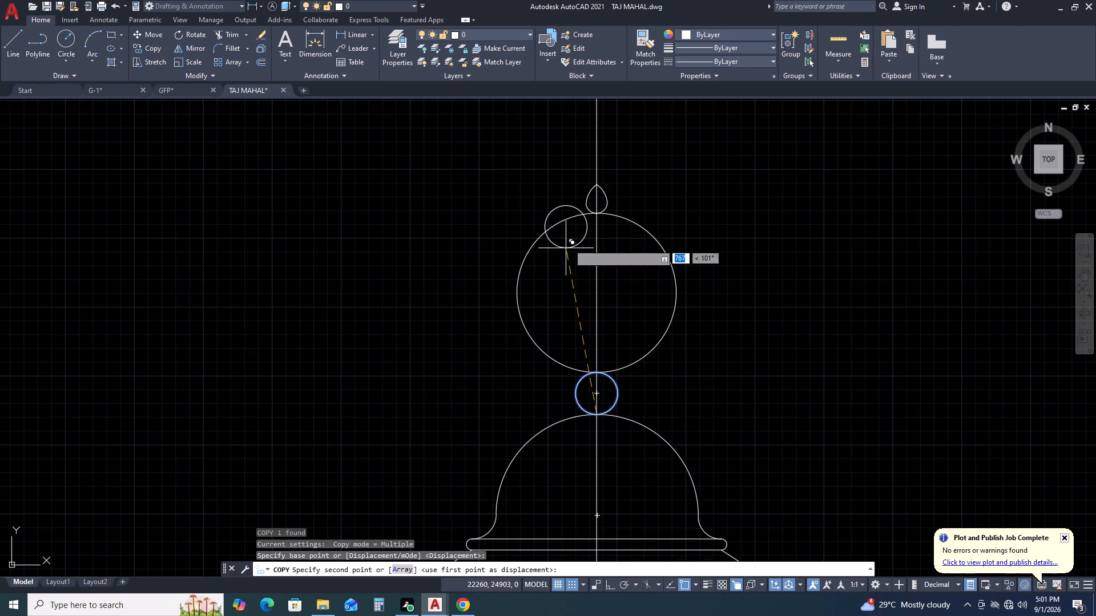
{"action": "left_click", "coordinate": [598, 181]}
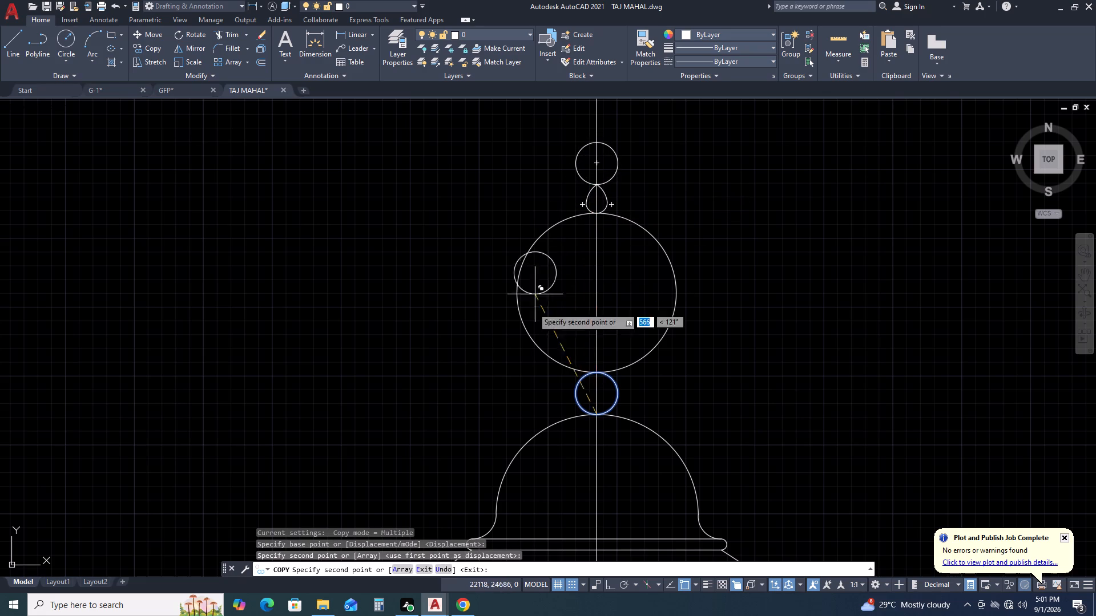
{"action": "middle_click_drag", "start_coordinate": [604, 230], "coordinate": [602, 387]}
{"action": "key", "text": "Escape"}
Draw a narrow rectangle about 29 mm wide and 75 mm tall around the centre line, standing on the topmost circle.
{"action": "scroll", "coordinate": [578, 299], "scroll_direction": "up", "scroll_amount": 2}
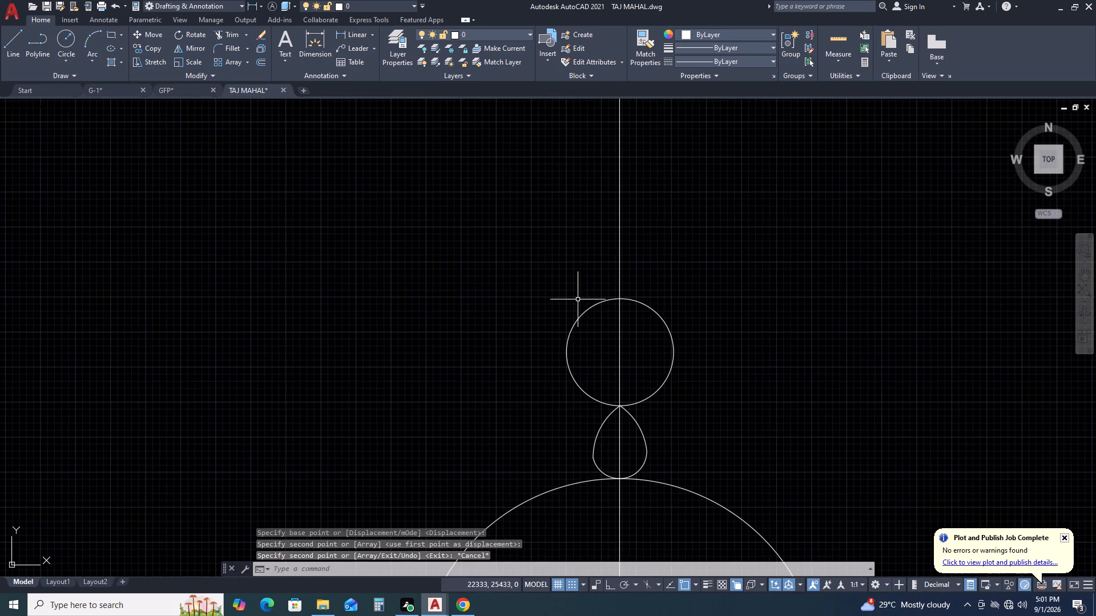
{"action": "scroll", "coordinate": [585, 309], "scroll_direction": "up", "scroll_amount": 2}
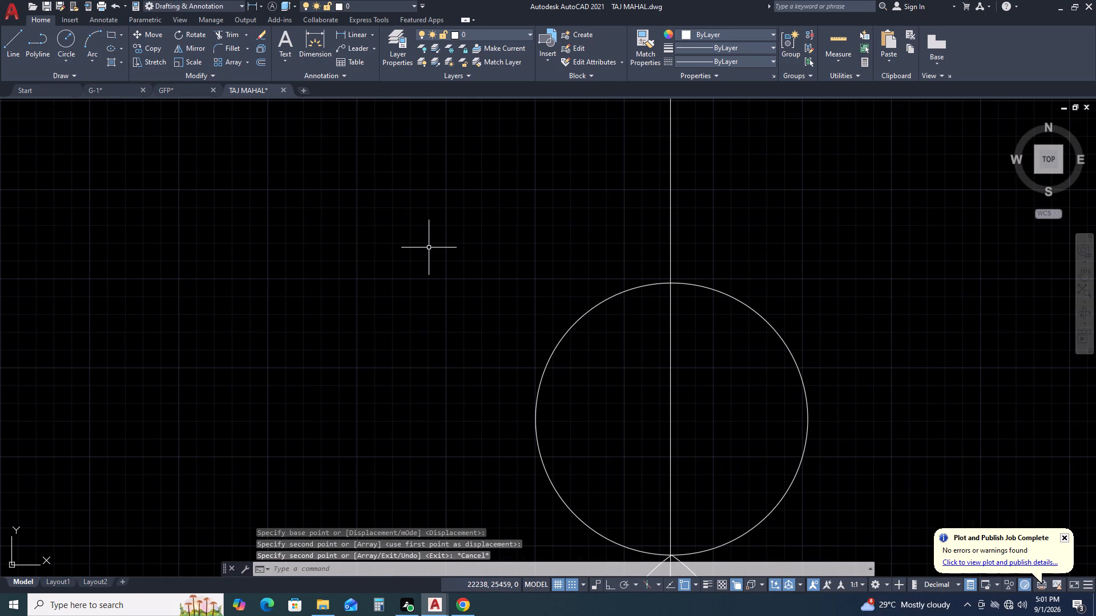
{"action": "middle_click_drag", "start_coordinate": [691, 244], "coordinate": [510, 251]}
{"action": "middle_click", "coordinate": [509, 251]}
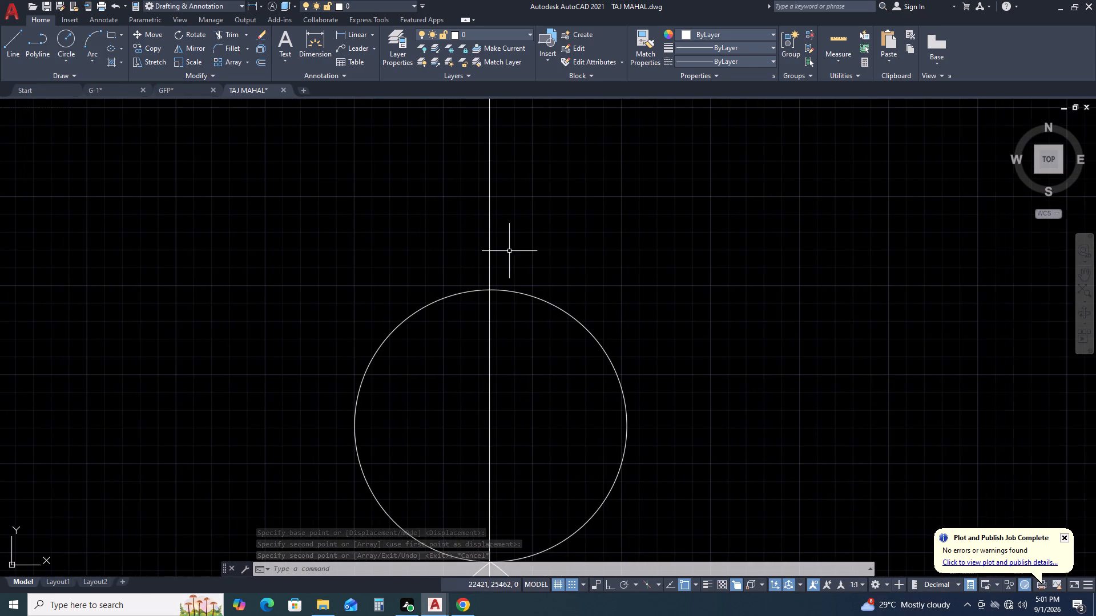
{"action": "middle_click_drag", "start_coordinate": [420, 248], "coordinate": [539, 263]}
{"action": "type", "text": "REC"}
{"action": "key", "text": "space"}
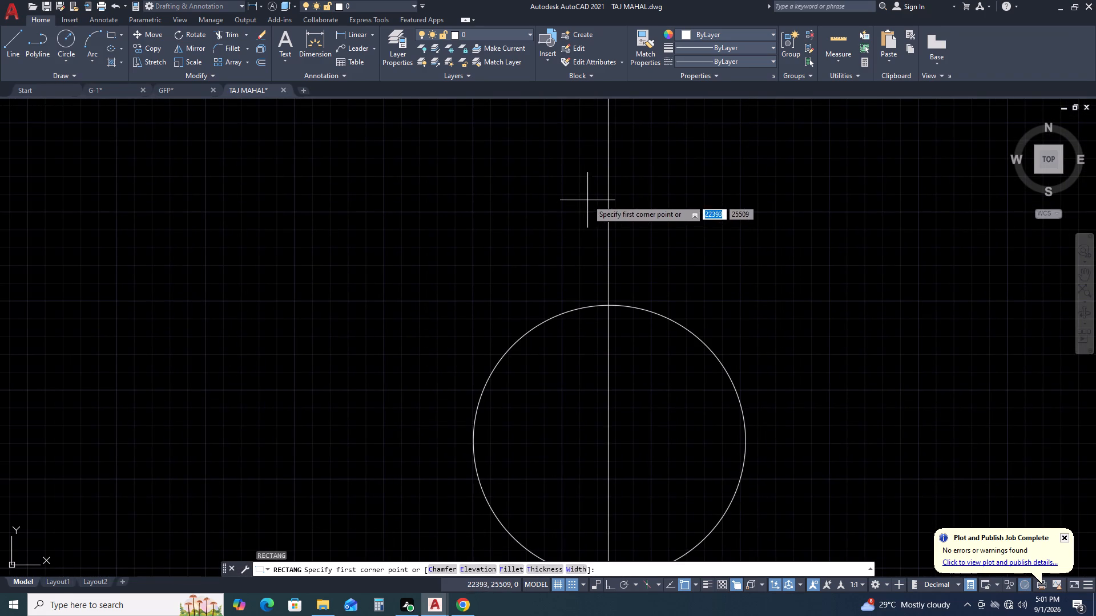
{"action": "left_click", "coordinate": [587, 200]}
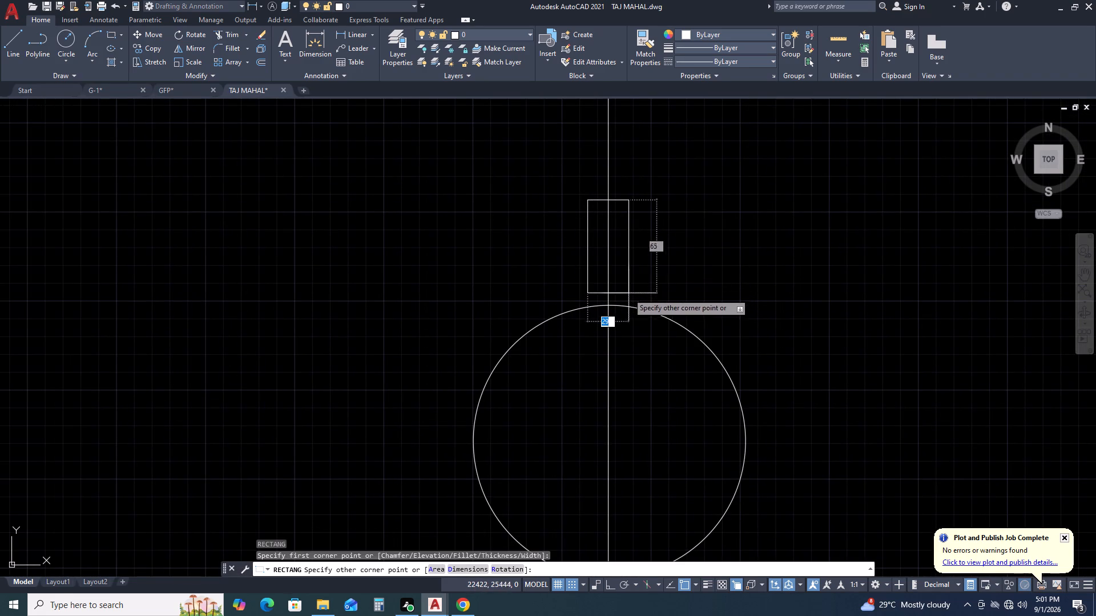
{"action": "left_click", "coordinate": [628, 306]}
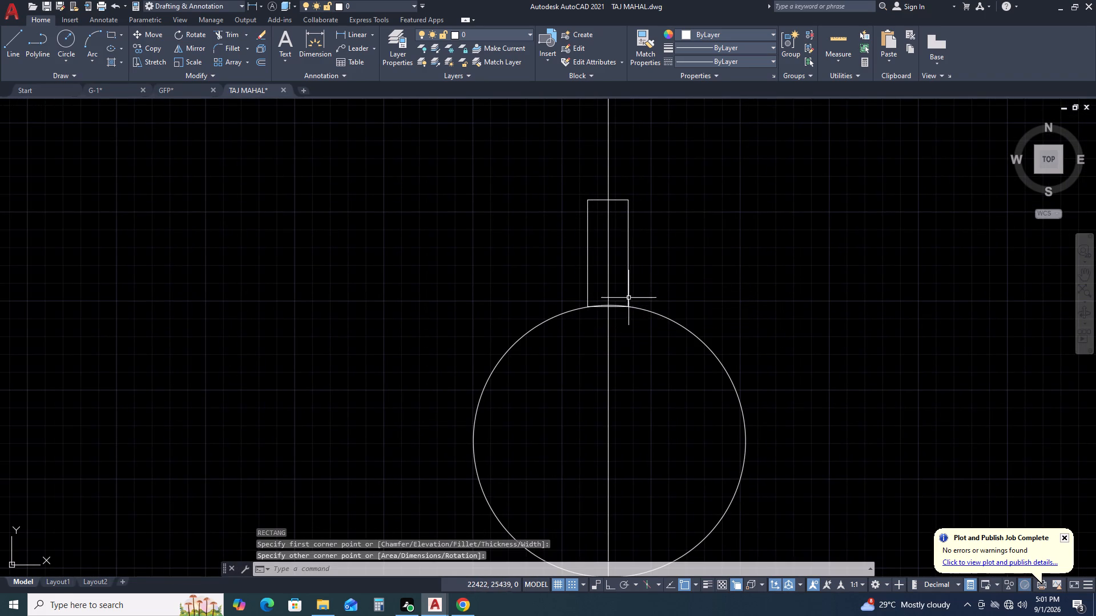
Move the rectangle up along the centre line so its bottom edge rests on the topmost circle's highest point.
{"action": "scroll", "coordinate": [637, 240], "scroll_direction": "down", "scroll_amount": 1}
{"action": "left_click", "coordinate": [637, 232]}
{"action": "left_click", "coordinate": [630, 225]}
{"action": "middle_click_drag", "start_coordinate": [631, 241], "coordinate": [638, 289]}
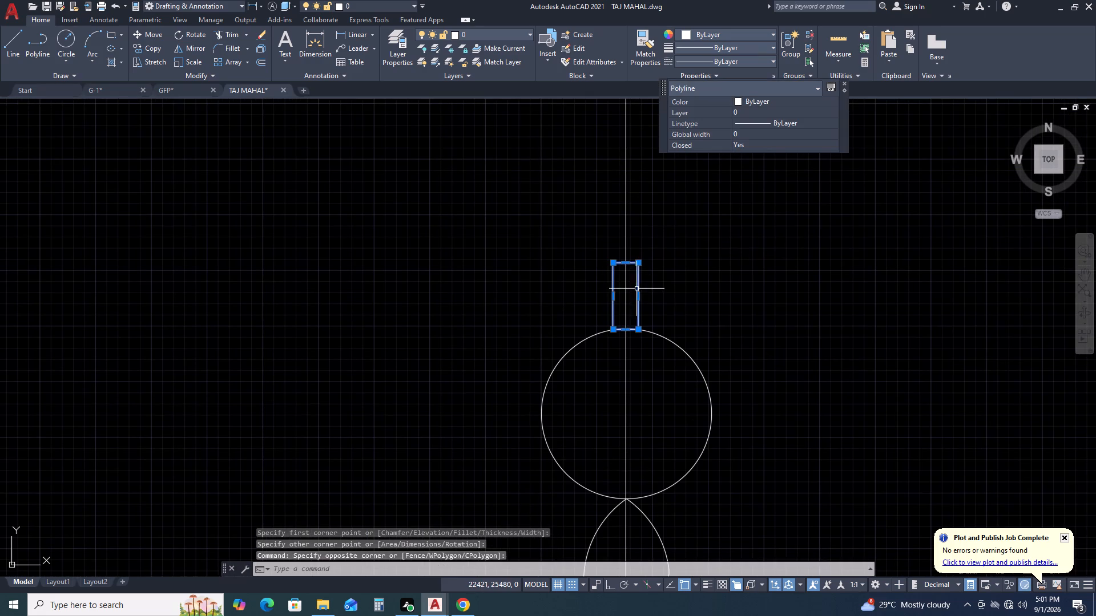
{"action": "key", "text": "m"}
{"action": "key", "text": "space"}
{"action": "scroll", "coordinate": [629, 337], "scroll_direction": "up", "scroll_amount": 5}
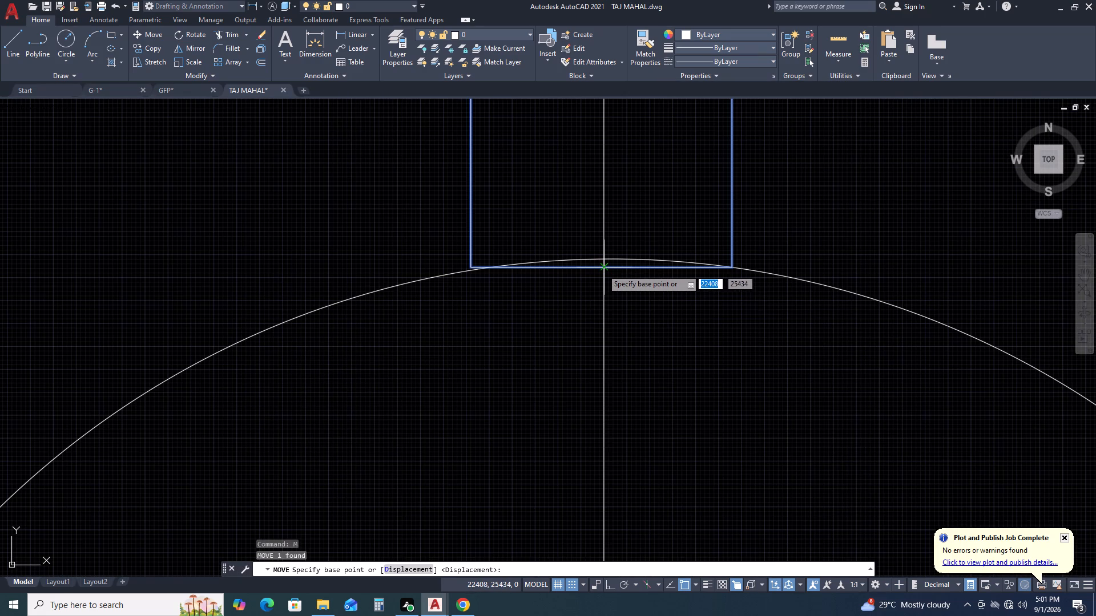
{"action": "left_click", "coordinate": [604, 270]}
{"action": "left_click", "coordinate": [602, 257]}
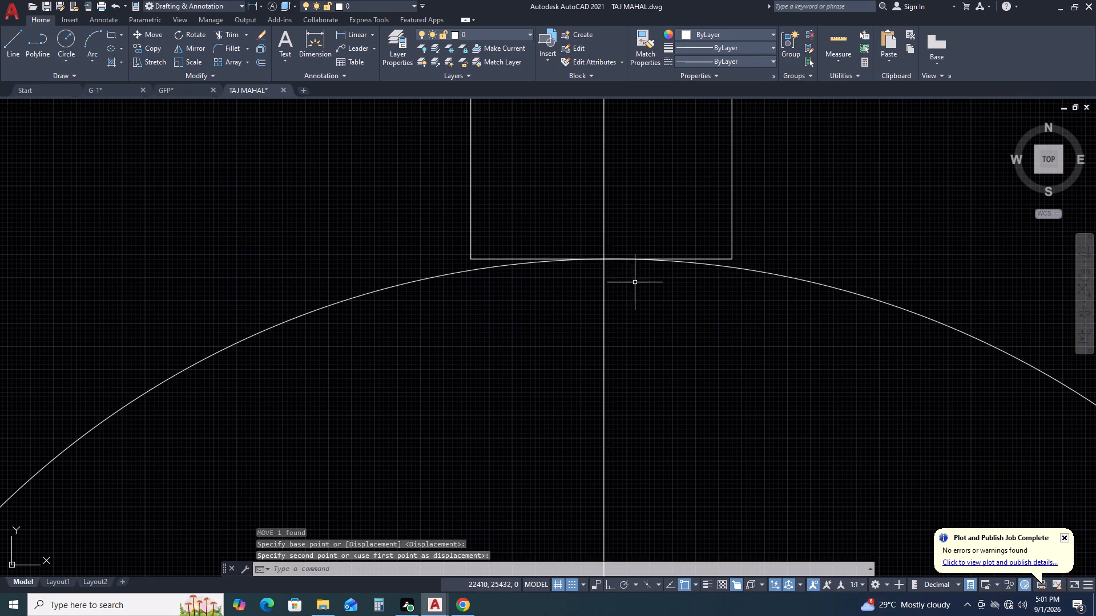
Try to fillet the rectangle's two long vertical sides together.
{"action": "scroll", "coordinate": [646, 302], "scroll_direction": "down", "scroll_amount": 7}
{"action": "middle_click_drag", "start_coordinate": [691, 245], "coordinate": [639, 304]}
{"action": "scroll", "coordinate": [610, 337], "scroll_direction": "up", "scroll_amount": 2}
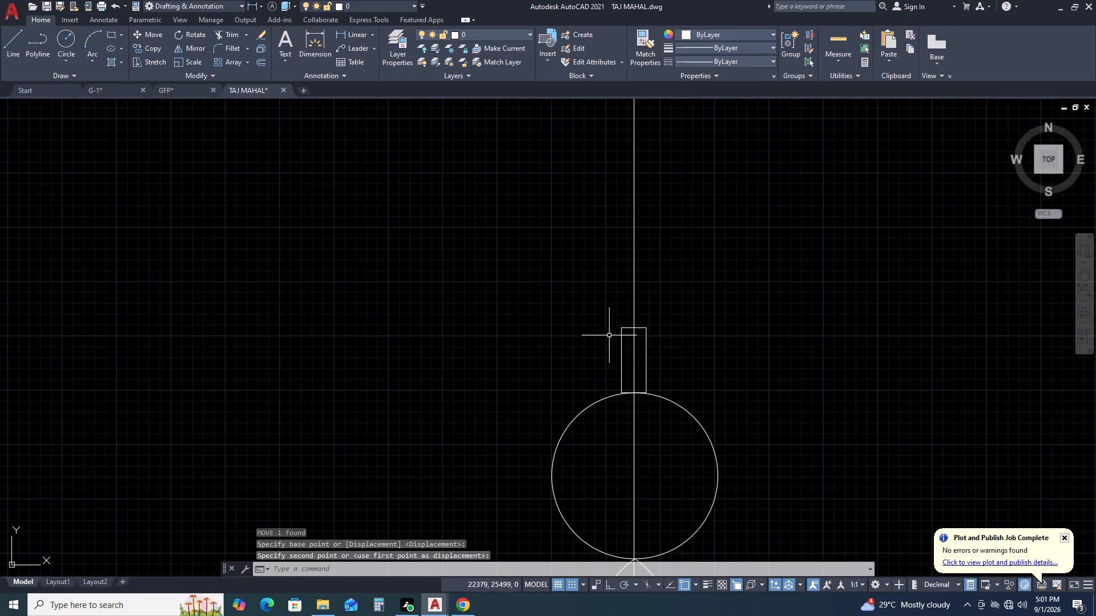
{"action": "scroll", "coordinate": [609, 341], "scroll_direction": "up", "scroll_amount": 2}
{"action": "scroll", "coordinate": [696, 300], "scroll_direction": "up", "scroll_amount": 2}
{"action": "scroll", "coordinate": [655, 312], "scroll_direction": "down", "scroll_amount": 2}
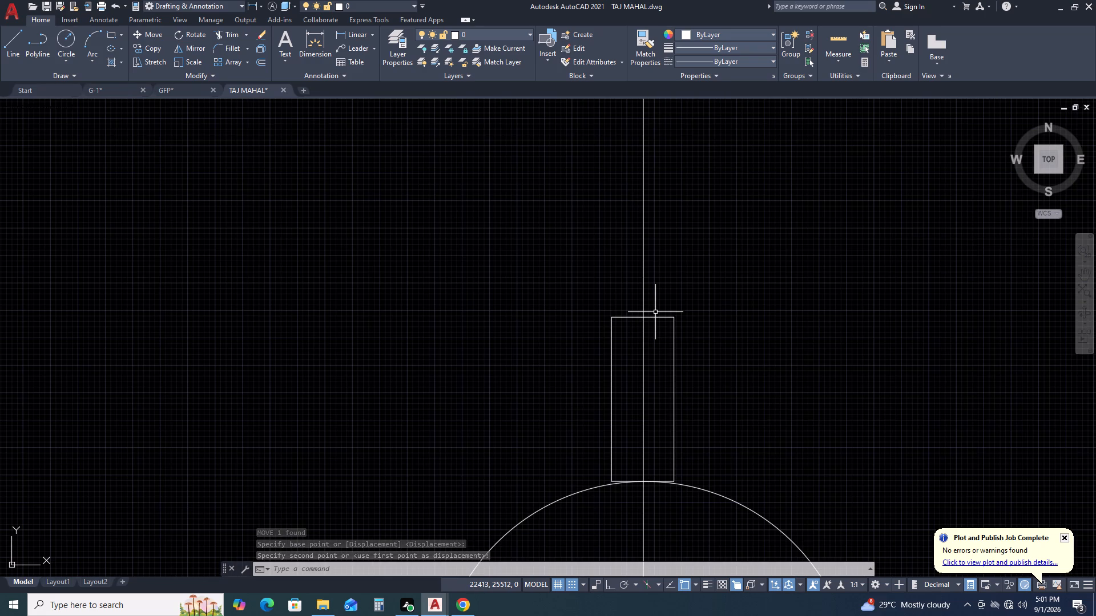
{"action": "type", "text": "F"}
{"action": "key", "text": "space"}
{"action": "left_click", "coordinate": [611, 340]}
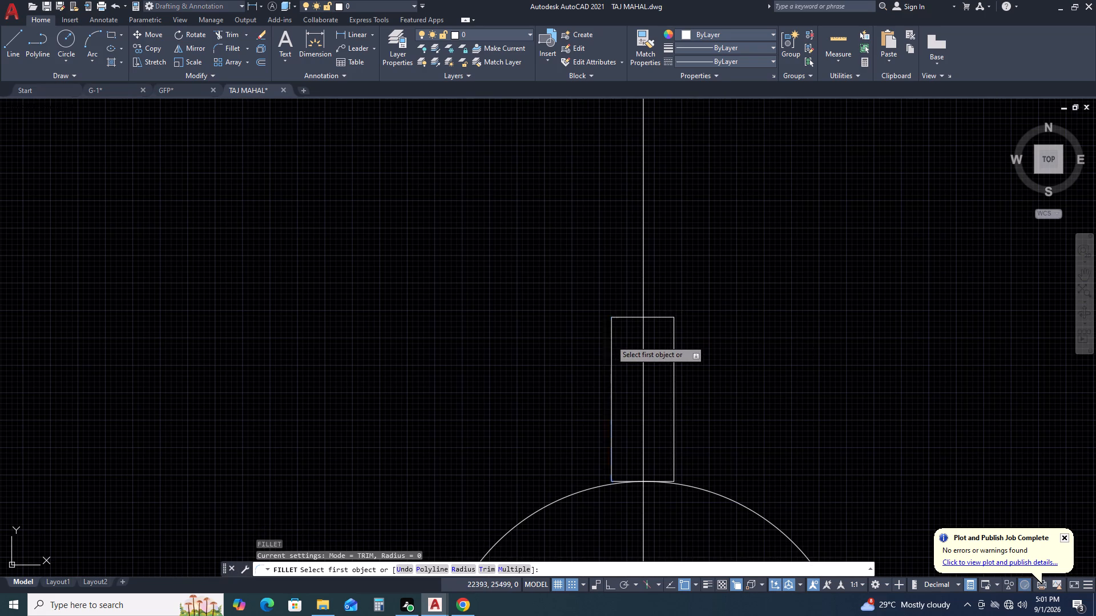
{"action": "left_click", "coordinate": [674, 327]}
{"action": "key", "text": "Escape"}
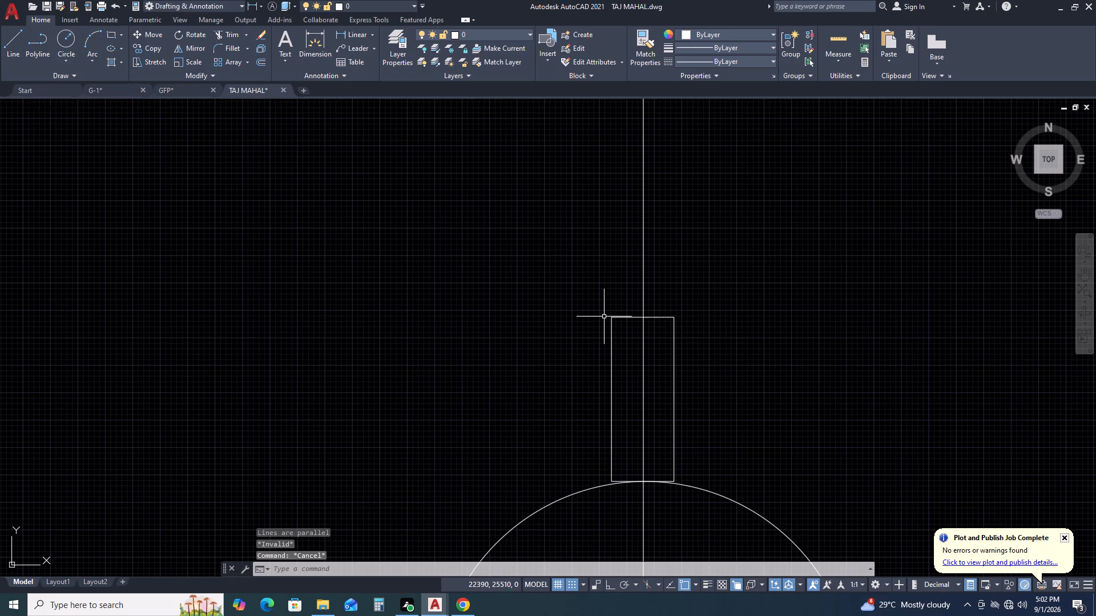
Draw a three-point arc from the rectangle's upper-left corner through its upper-right corner, ending just above it.
{"action": "key", "text": "a"}
{"action": "key", "text": "space"}
{"action": "left_click", "coordinate": [612, 319]}
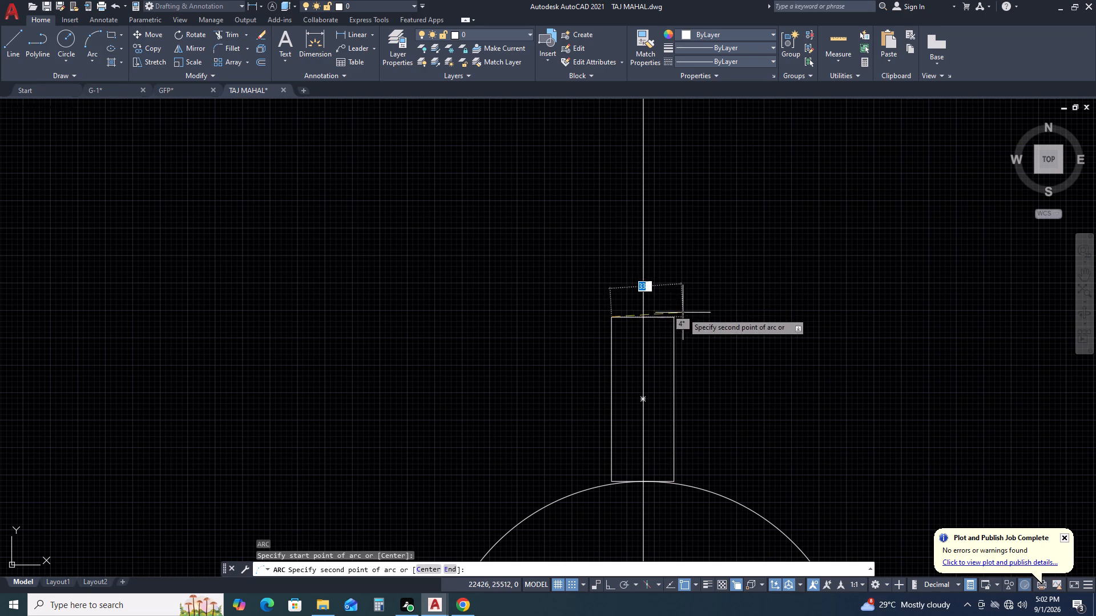
{"action": "left_click", "coordinate": [675, 318]}
{"action": "left_click", "coordinate": [672, 304]}
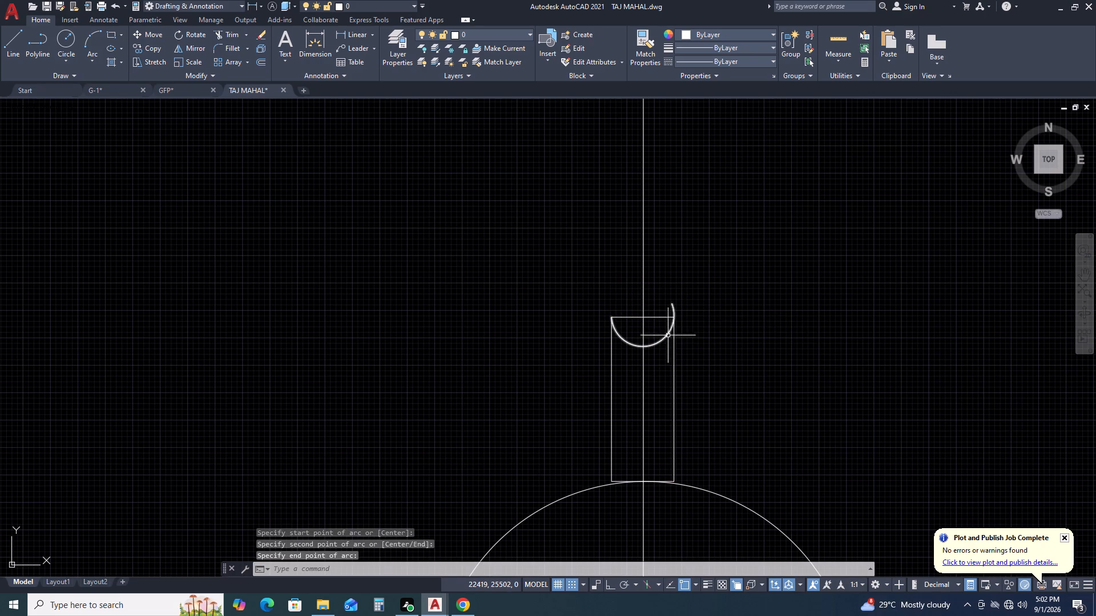
Reshape the arc into a rounded cap of about 15 mm radius, bulging above the rectangle and ending on its upper-right corner.
{"action": "left_click", "coordinate": [666, 339]}
{"action": "left_click", "coordinate": [651, 348]}
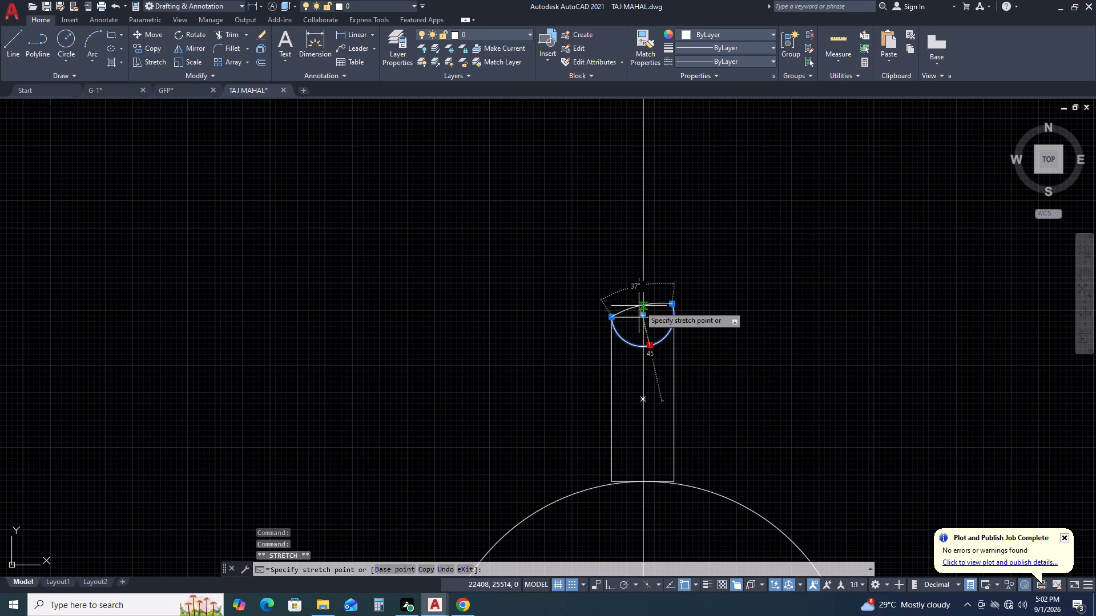
{"action": "left_click", "coordinate": [645, 286]}
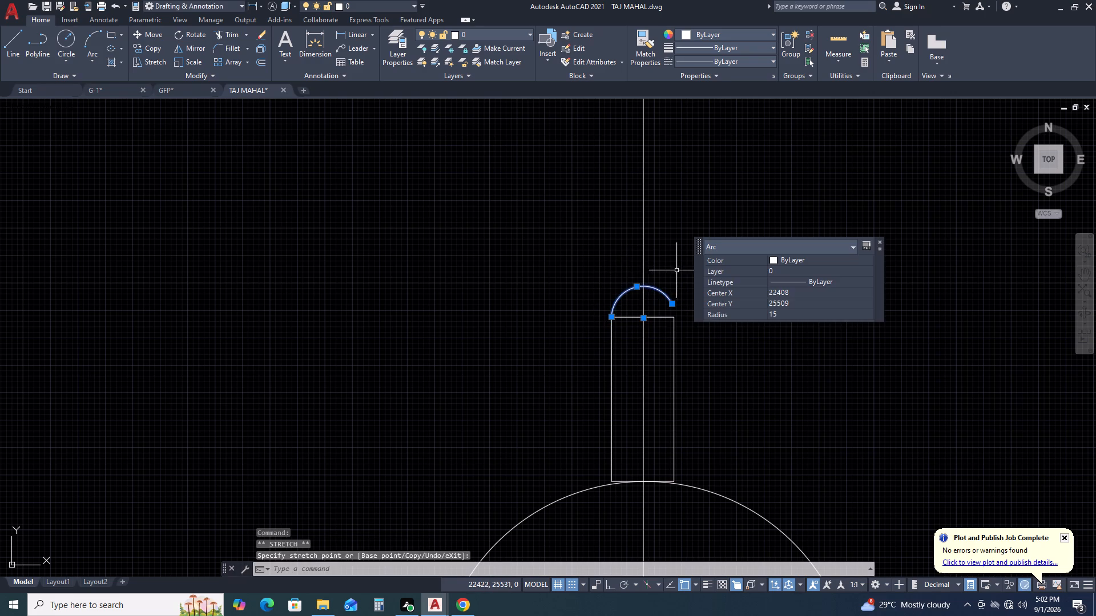
{"action": "middle_click_drag", "start_coordinate": [678, 274], "coordinate": [563, 262]}
{"action": "scroll", "coordinate": [555, 277], "scroll_direction": "up", "scroll_amount": 2}
{"action": "left_click", "coordinate": [559, 317]}
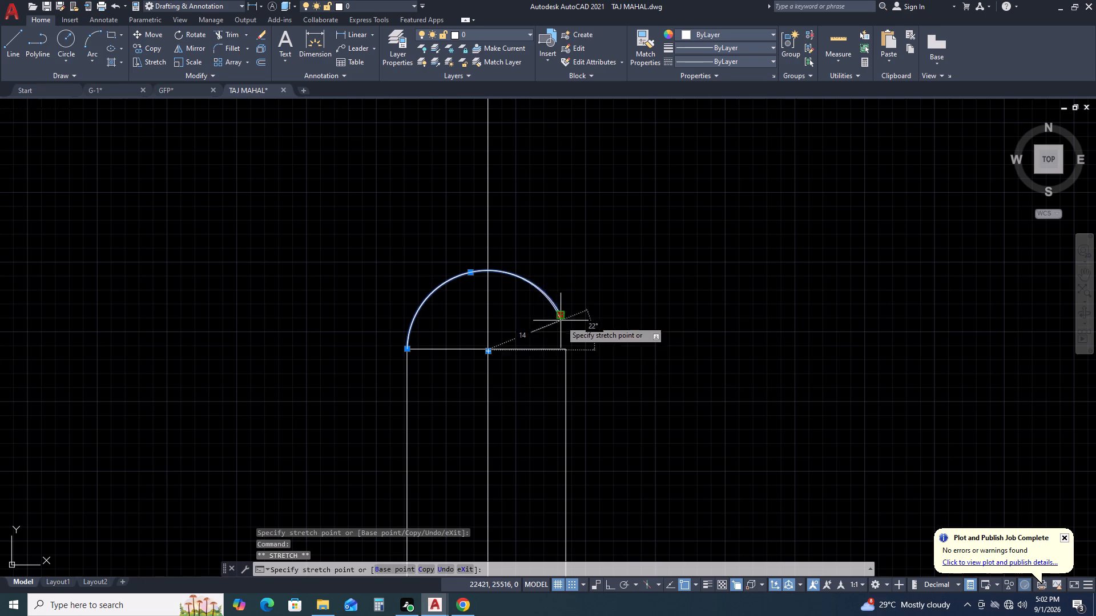
{"action": "left_click", "coordinate": [567, 349]}
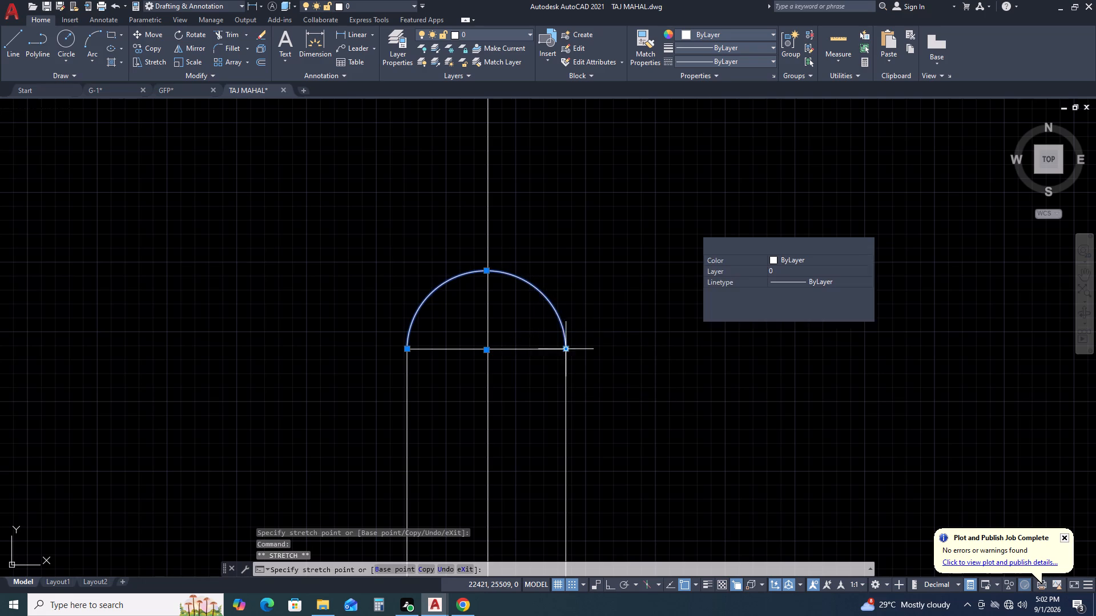
{"action": "key", "text": "Escape"}
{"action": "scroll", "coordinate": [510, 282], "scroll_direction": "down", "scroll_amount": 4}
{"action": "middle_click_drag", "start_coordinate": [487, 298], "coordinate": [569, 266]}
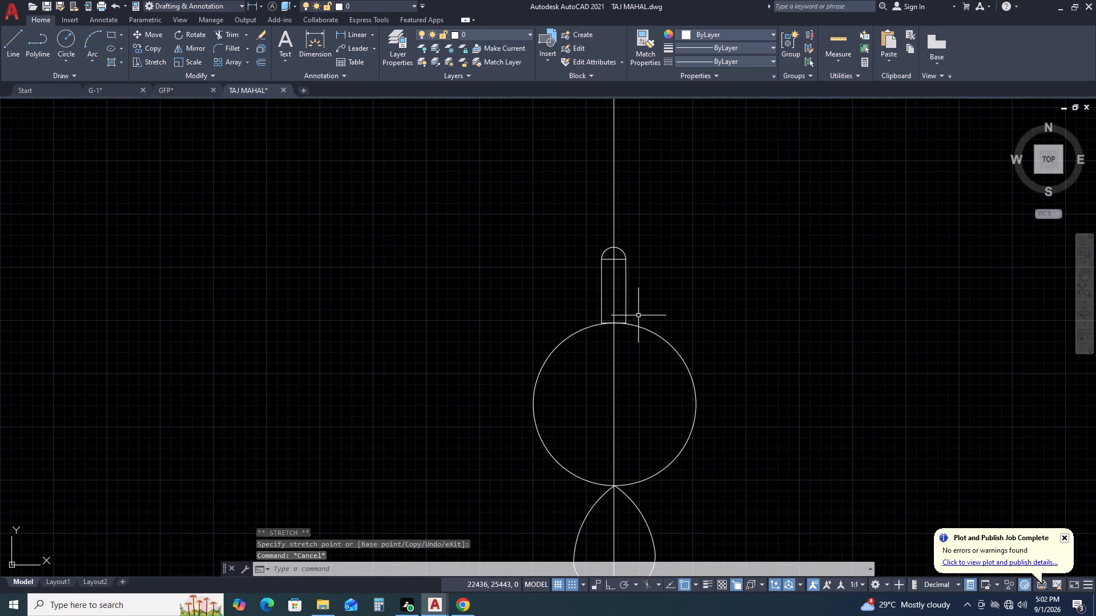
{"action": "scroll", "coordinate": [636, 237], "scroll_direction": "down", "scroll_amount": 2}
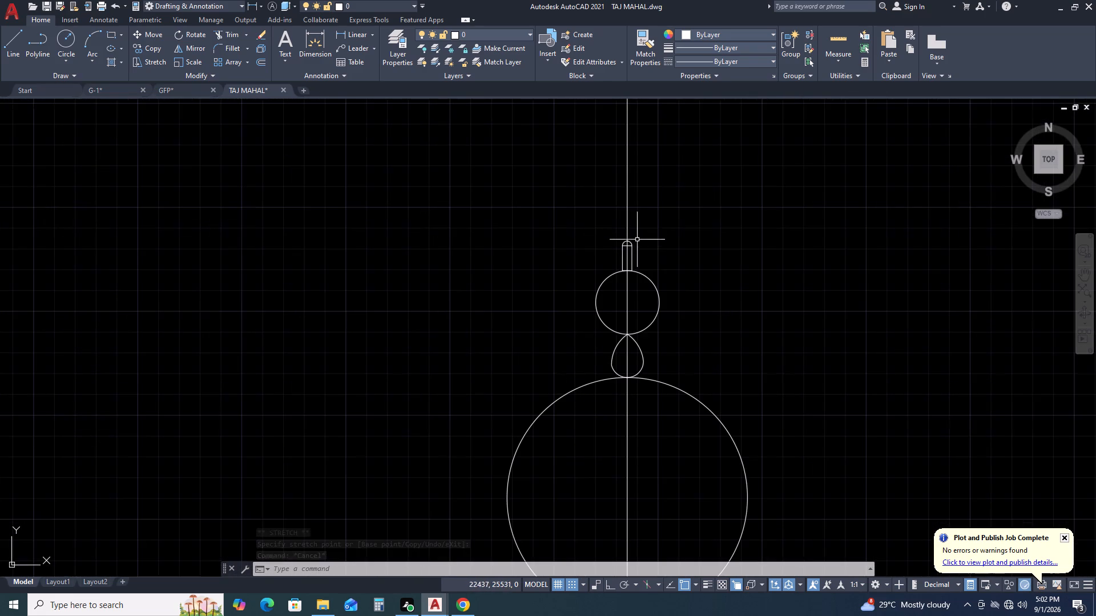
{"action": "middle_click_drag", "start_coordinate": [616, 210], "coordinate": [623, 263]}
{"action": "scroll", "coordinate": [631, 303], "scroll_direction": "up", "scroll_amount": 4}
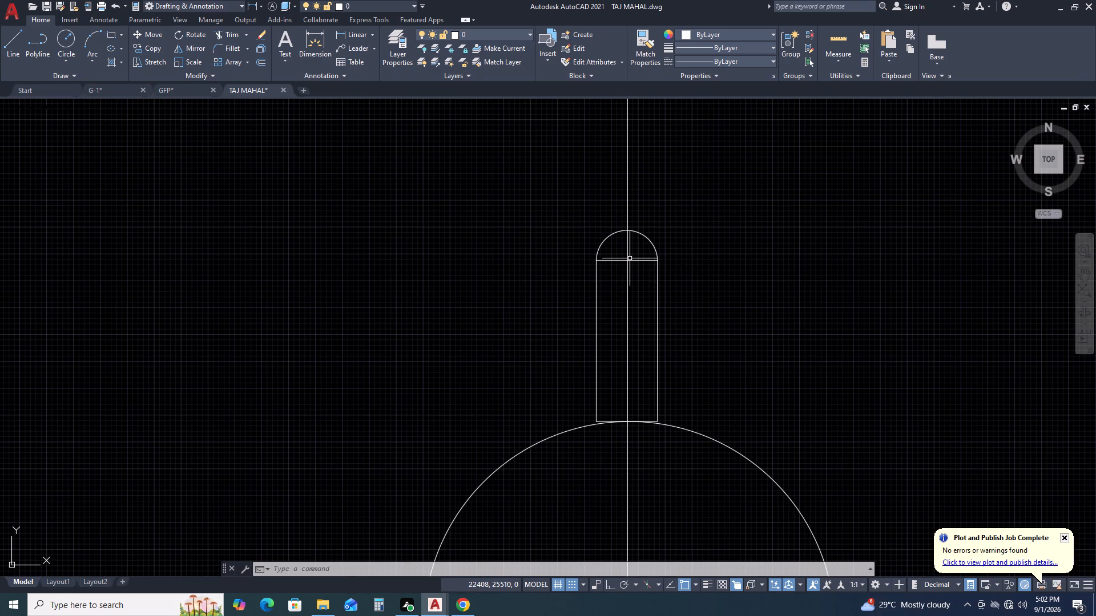
Trim away the rectangle's top edge on both sides of the centre line, inside the rounded cap.
{"action": "key", "text": "t"}
{"action": "key", "text": "r"}
{"action": "key", "text": "space"}
{"action": "left_click", "coordinate": [640, 257]}
{"action": "left_click", "coordinate": [638, 273]}
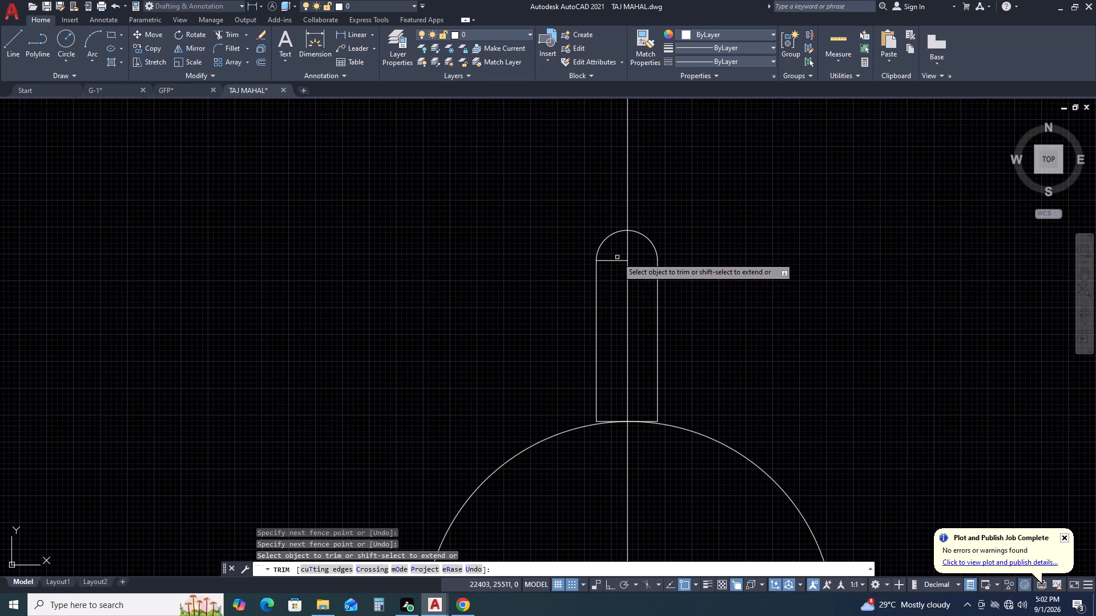
{"action": "left_click", "coordinate": [617, 257]}
{"action": "left_click", "coordinate": [616, 277]}
{"action": "scroll", "coordinate": [666, 248], "scroll_direction": "down", "scroll_amount": 2}
{"action": "key", "text": "Escape"}
Draw a slanted two-segment polyline spike from the cap's right shoulder, about 50 mm at 68°, and back to the cap's highest point.
{"action": "middle_click_drag", "start_coordinate": [690, 192], "coordinate": [651, 302]}
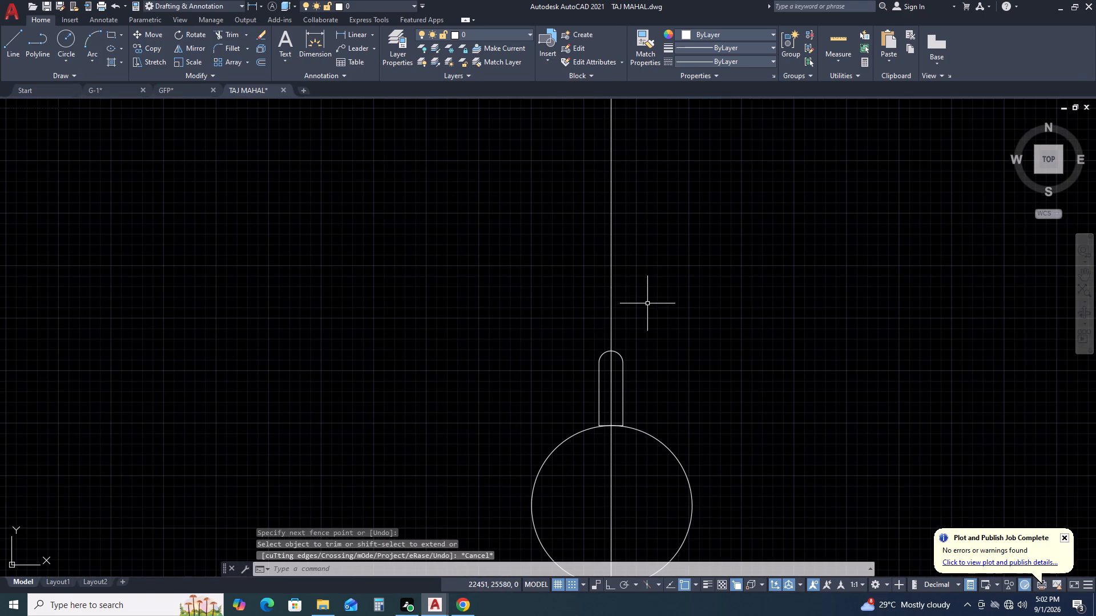
{"action": "middle_click_drag", "start_coordinate": [582, 270], "coordinate": [590, 322]}
{"action": "scroll", "coordinate": [628, 401], "scroll_direction": "up", "scroll_amount": 2}
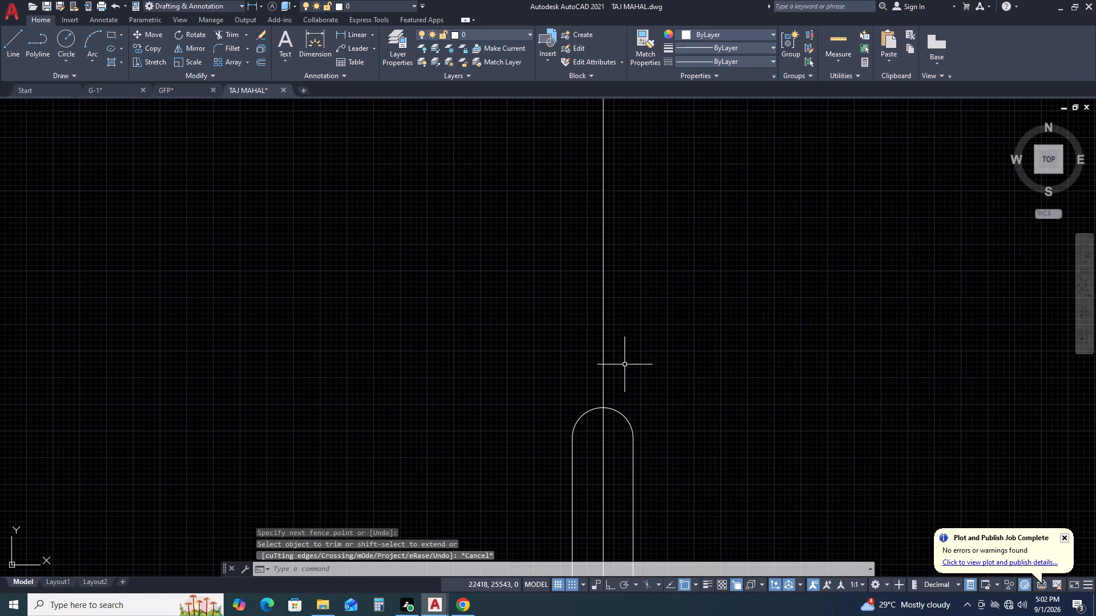
{"action": "key", "text": "p"}
{"action": "key", "text": "l"}
{"action": "key", "text": "space"}
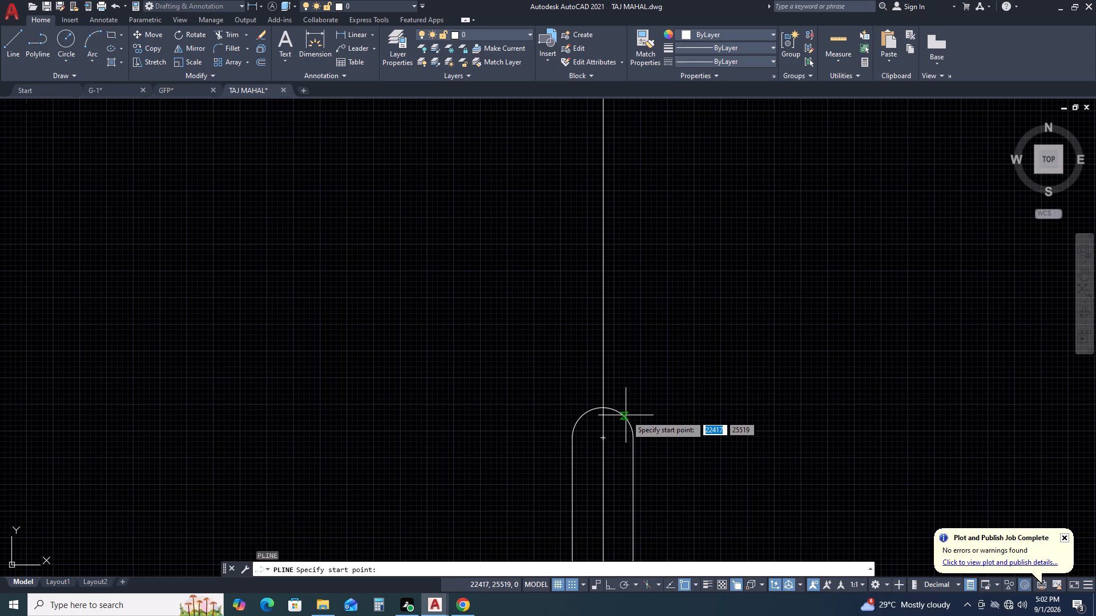
{"action": "left_click_drag", "start_coordinate": [625, 422], "coordinate": [625, 417]}
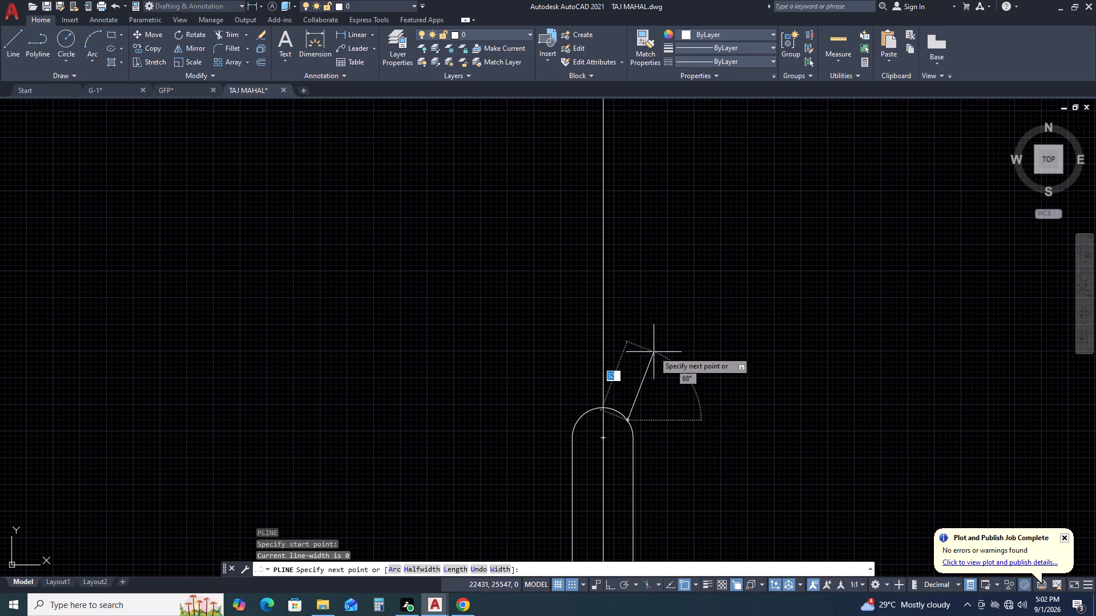
{"action": "left_click", "coordinate": [668, 323]}
{"action": "left_click", "coordinate": [600, 404]}
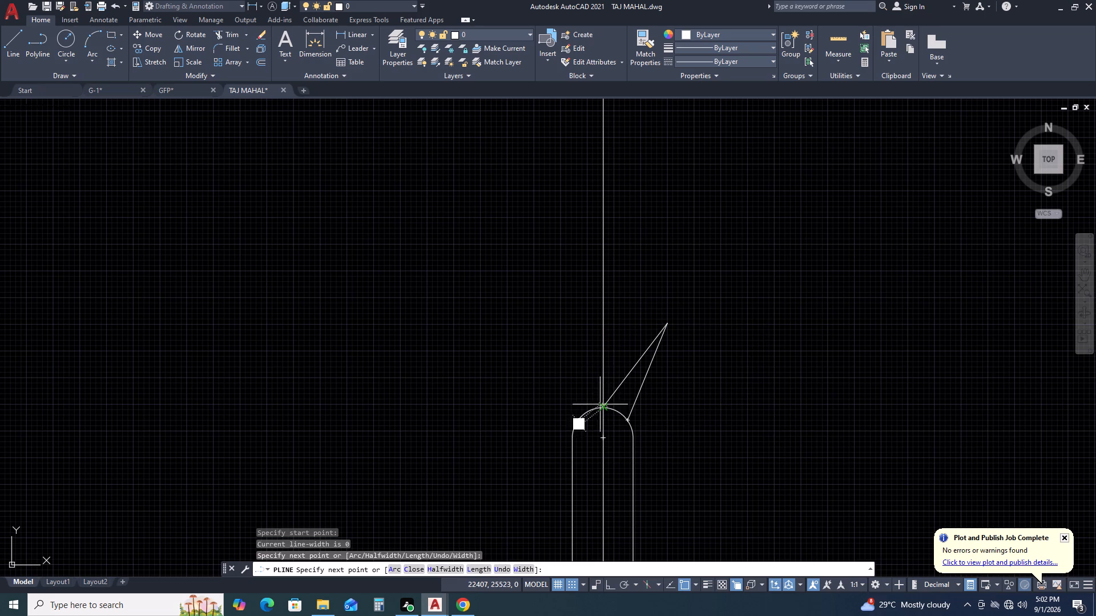
{"action": "key", "text": "space"}
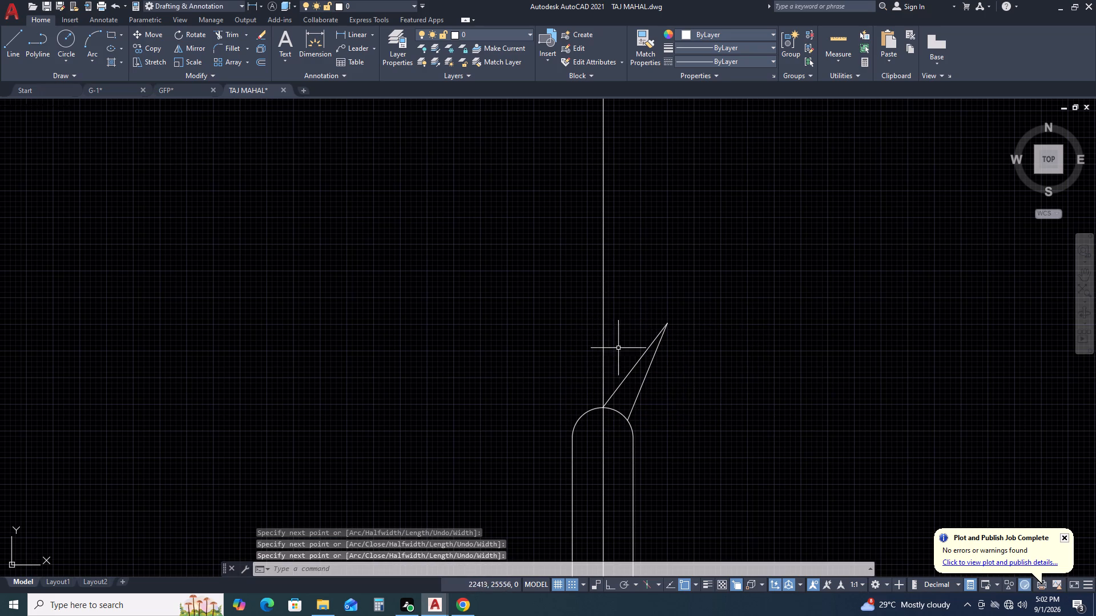
Mirror the slanted spike about the vertical centre line with Ortho on, keeping the original.
{"action": "left_click", "coordinate": [638, 386]}
{"action": "left_click", "coordinate": [630, 356]}
{"action": "type", "text": "MI"}
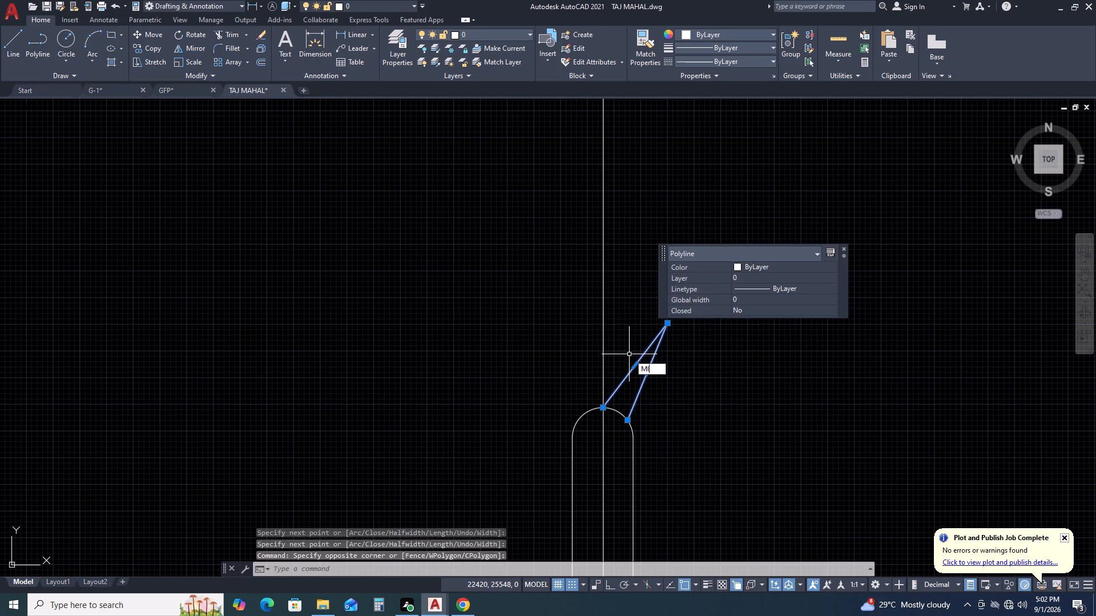
{"action": "key", "text": "space"}
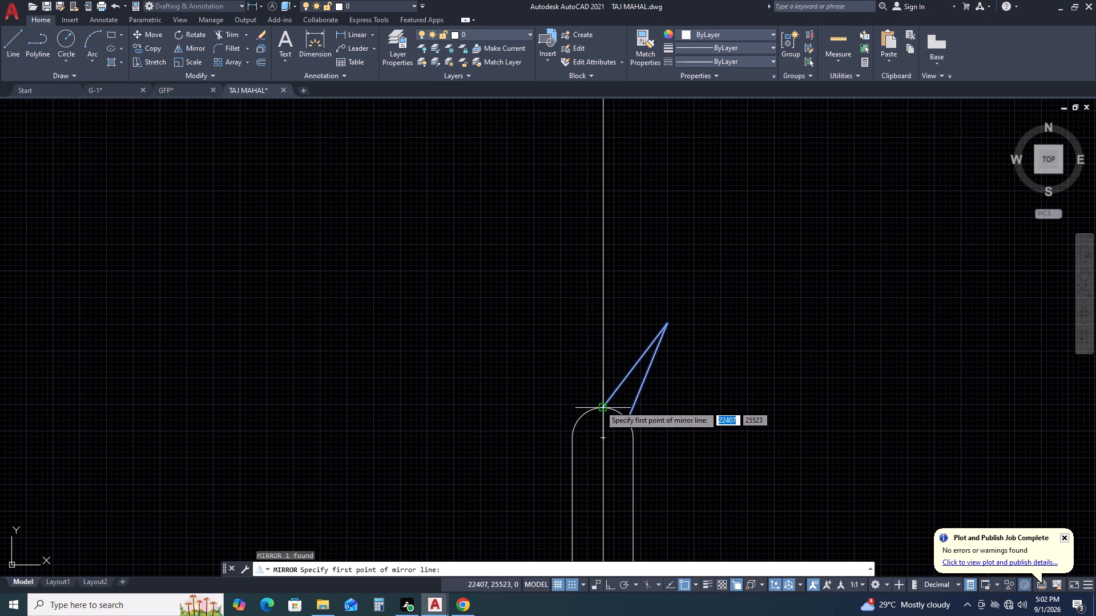
{"action": "left_click", "coordinate": [605, 406]}
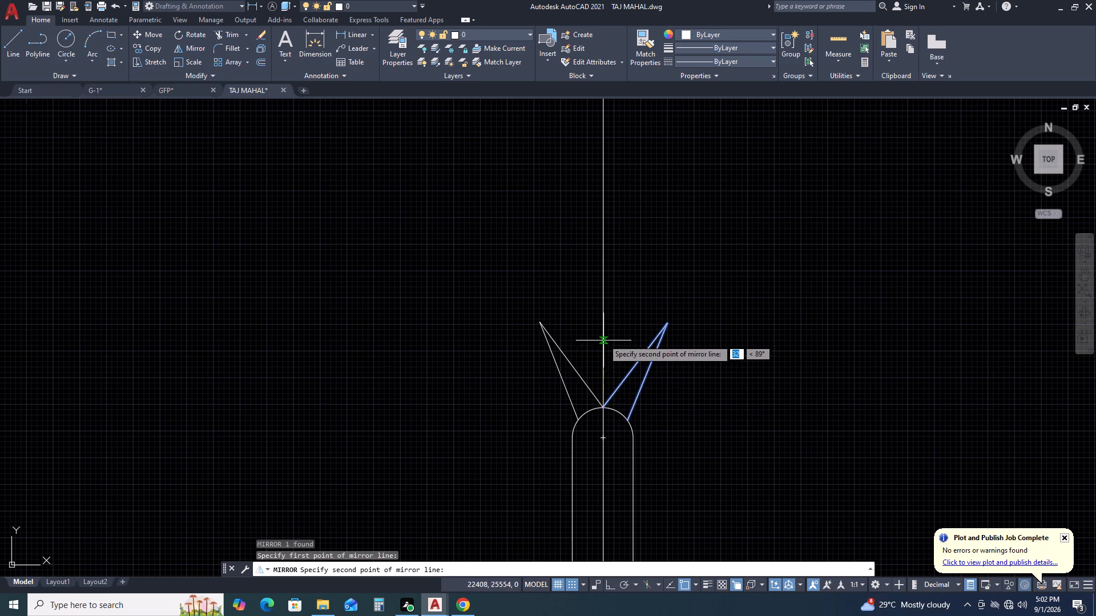
{"action": "key", "text": "F8"}
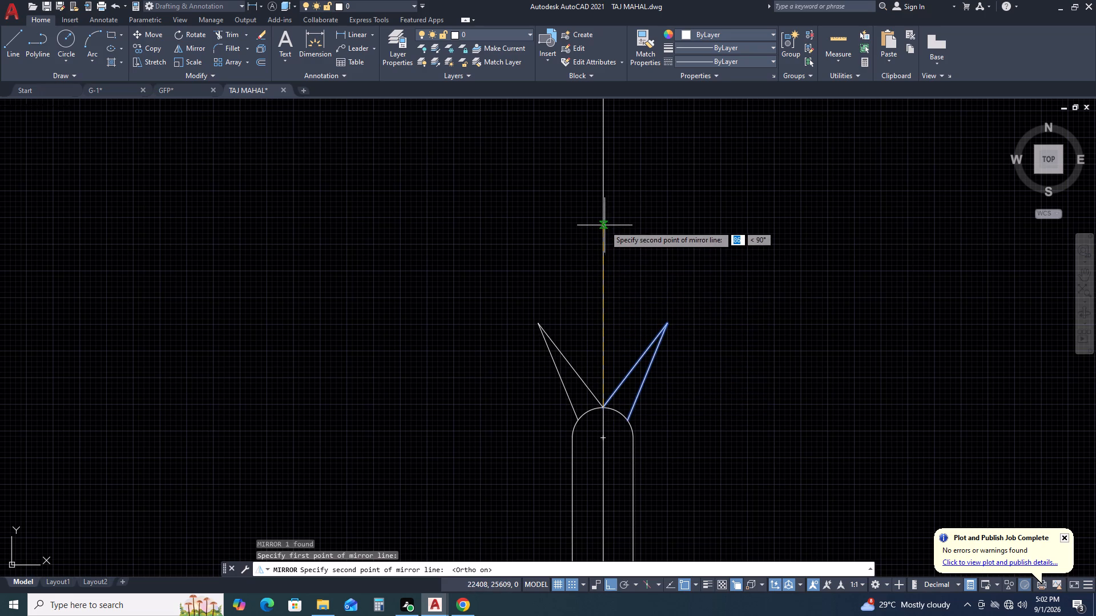
{"action": "left_click", "coordinate": [602, 217]}
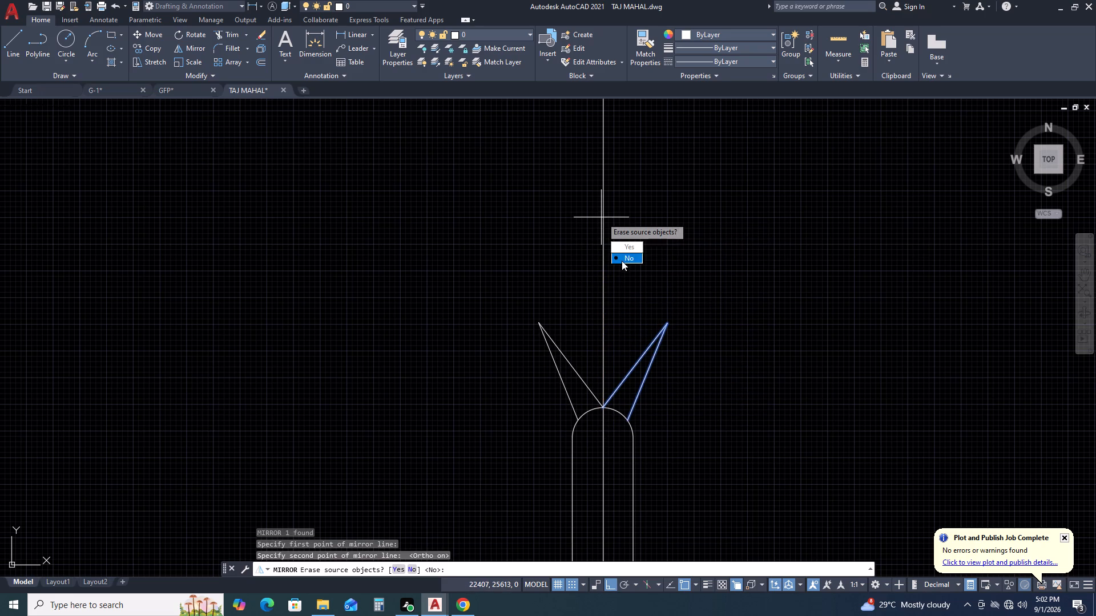
{"action": "left_click_drag", "start_coordinate": [622, 261], "coordinate": [602, 217]}
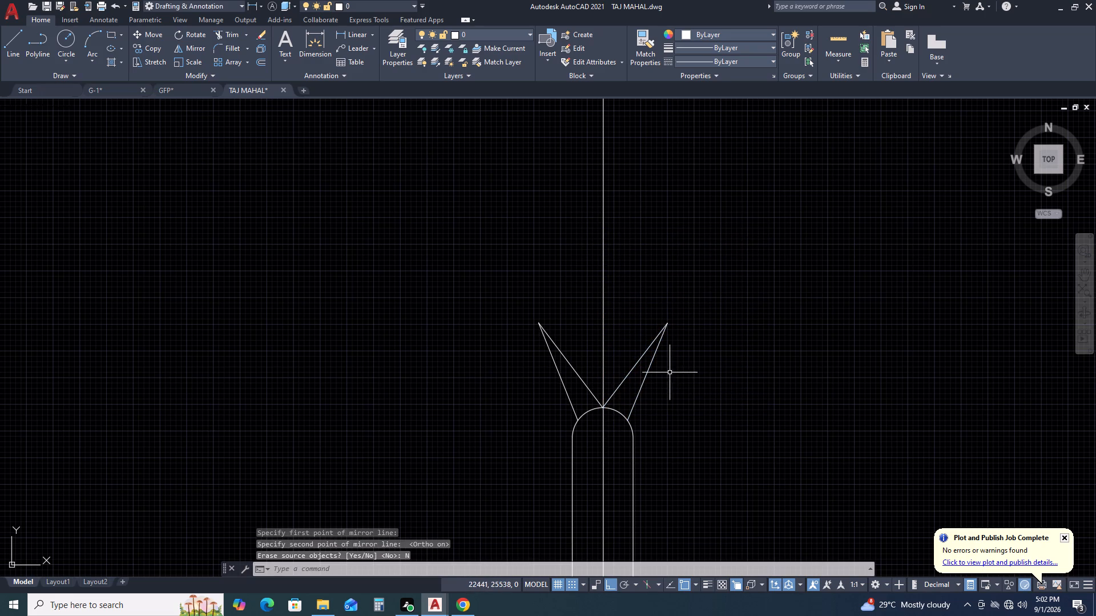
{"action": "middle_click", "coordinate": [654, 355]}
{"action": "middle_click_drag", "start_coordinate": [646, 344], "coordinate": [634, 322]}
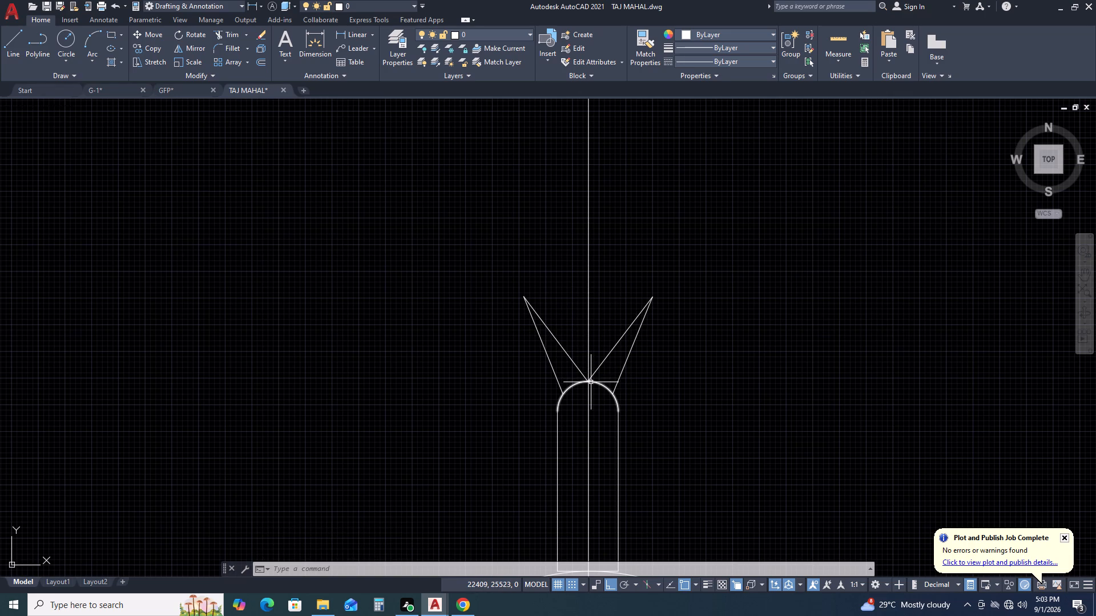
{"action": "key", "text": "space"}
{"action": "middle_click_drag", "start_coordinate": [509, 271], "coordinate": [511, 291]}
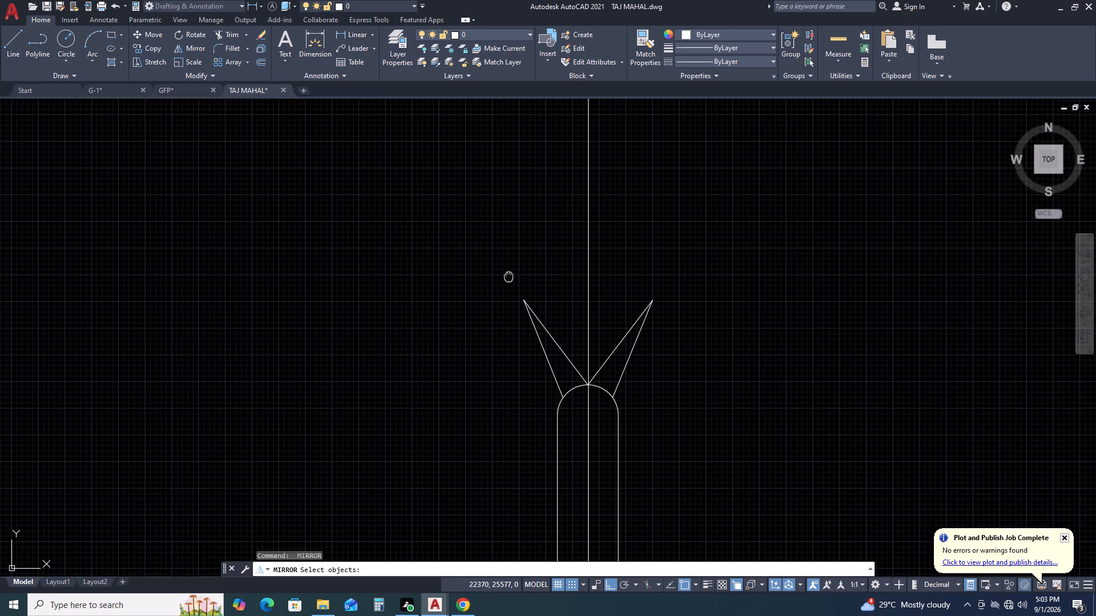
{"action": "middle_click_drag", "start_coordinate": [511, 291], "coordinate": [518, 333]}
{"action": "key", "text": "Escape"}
Draw a narrow central polyline spike about 114 mm tall between the two slanted spikes, with its apex on the centre line.
{"action": "type", "text": "PL"}
{"action": "key", "text": "space"}
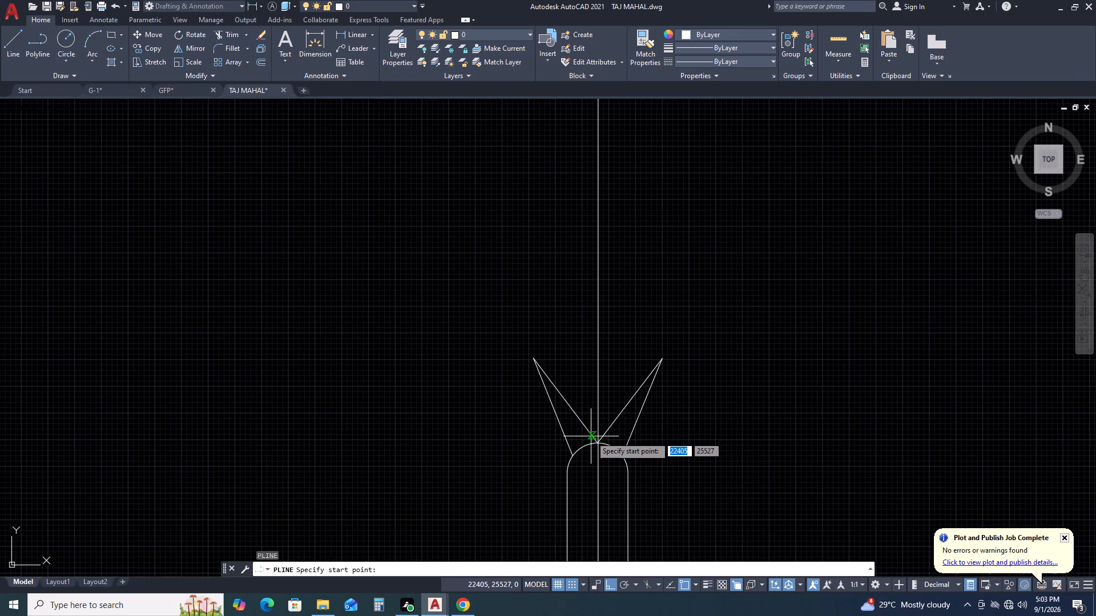
{"action": "left_click", "coordinate": [591, 436]}
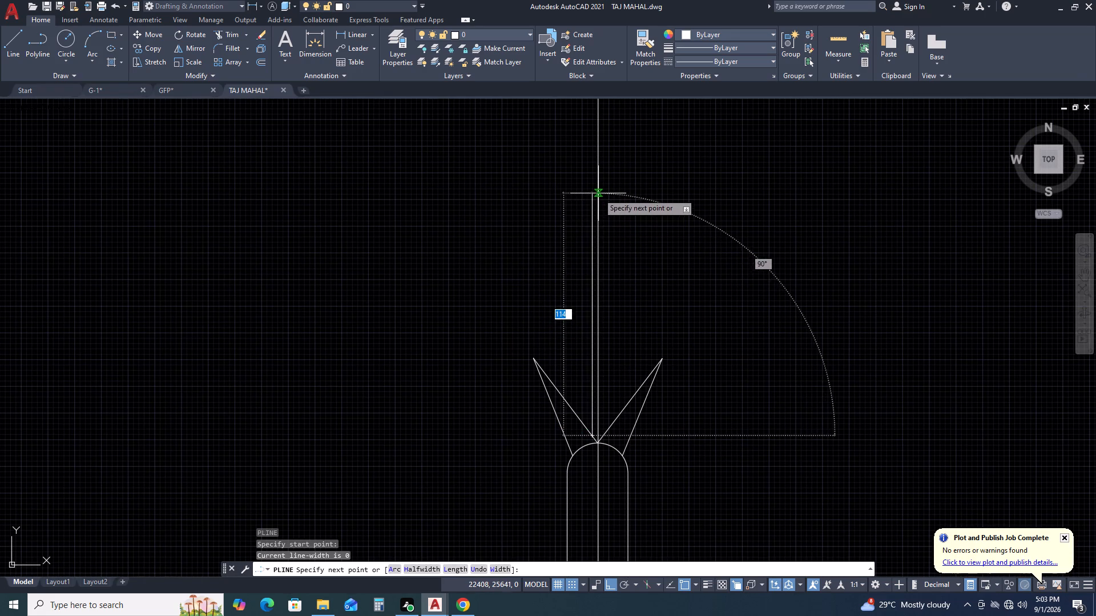
{"action": "left_click", "coordinate": [598, 193]}
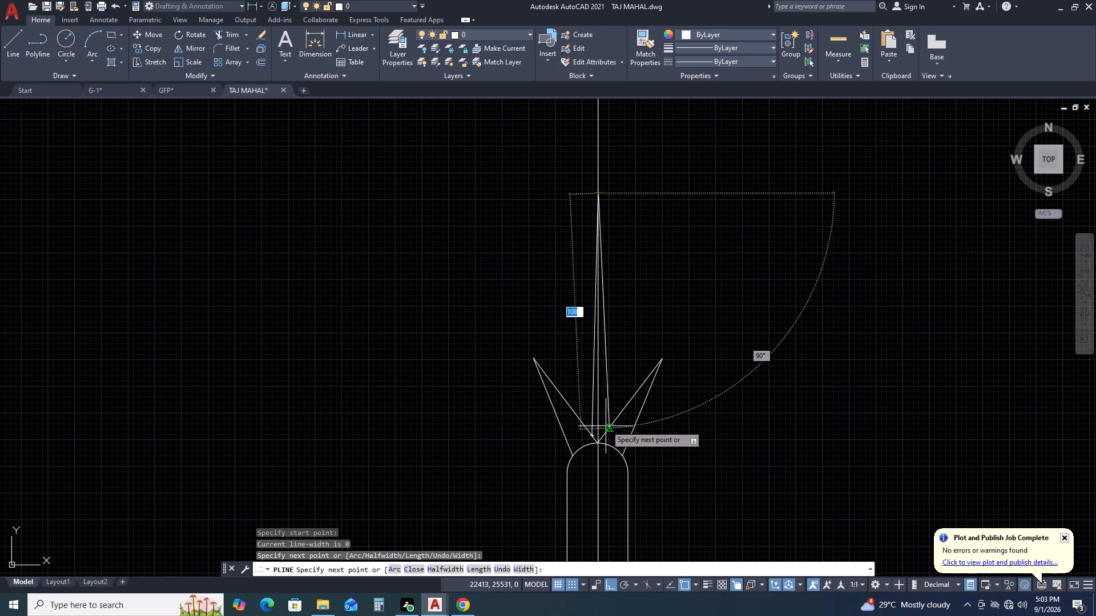
{"action": "left_click", "coordinate": [606, 433]}
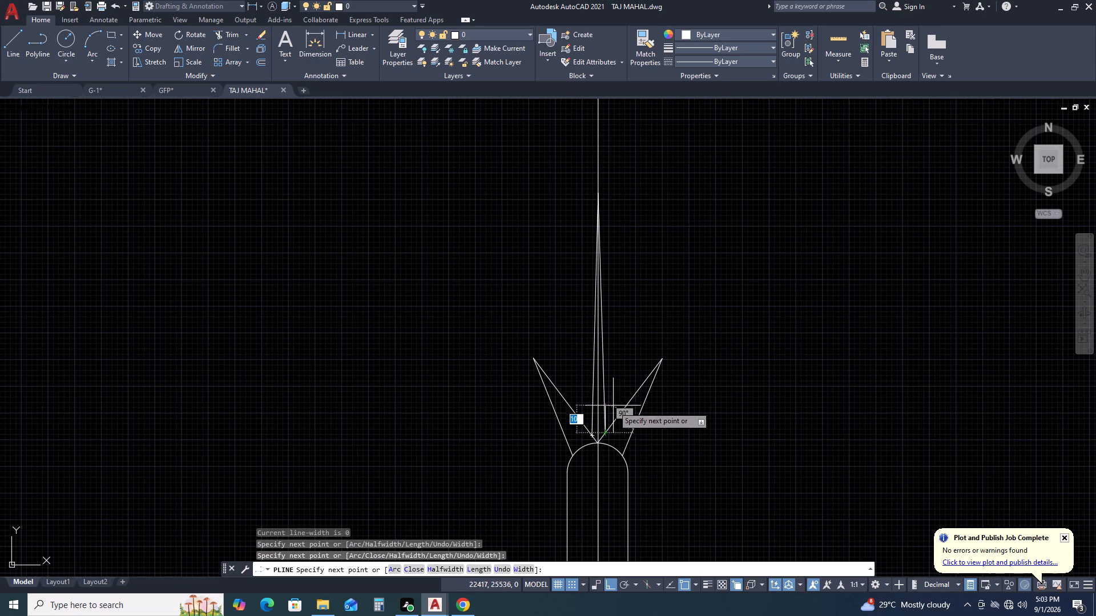
{"action": "key", "text": "Escape"}
Delete the vertical construction line running through the centre of the elevation.
{"action": "scroll", "coordinate": [635, 266], "scroll_direction": "down", "scroll_amount": 2}
{"action": "scroll", "coordinate": [635, 266], "scroll_direction": "up", "scroll_amount": 1}
{"action": "scroll", "coordinate": [635, 266], "scroll_direction": "down", "scroll_amount": 5}
{"action": "scroll", "coordinate": [704, 293], "scroll_direction": "down", "scroll_amount": 5}
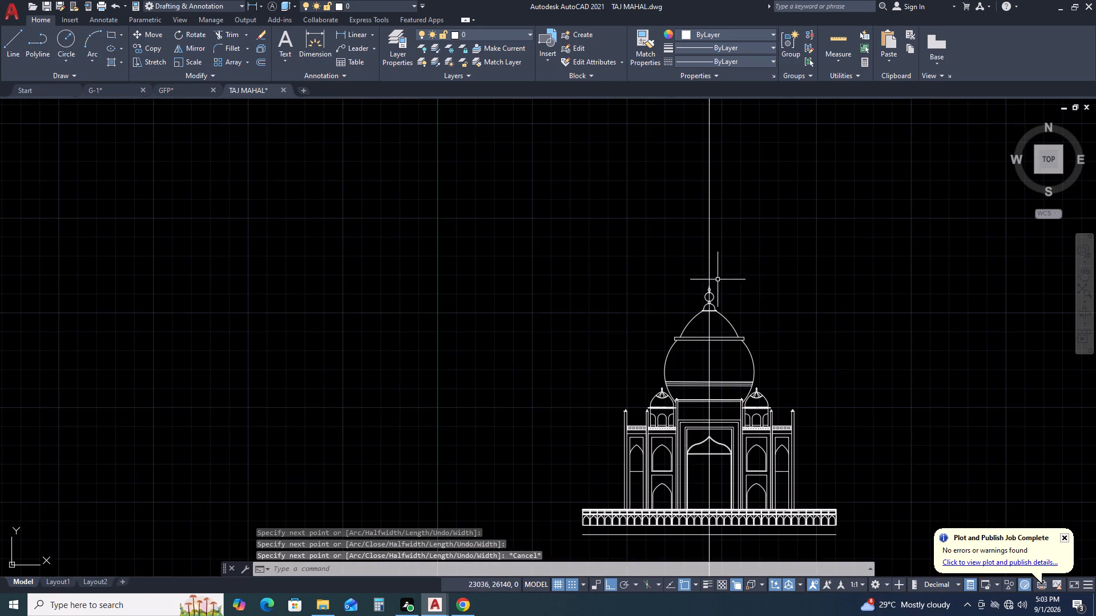
{"action": "middle_click_drag", "start_coordinate": [742, 290], "coordinate": [619, 172]}
{"action": "scroll", "coordinate": [632, 177], "scroll_direction": "down", "scroll_amount": 1}
{"action": "left_click", "coordinate": [649, 408]}
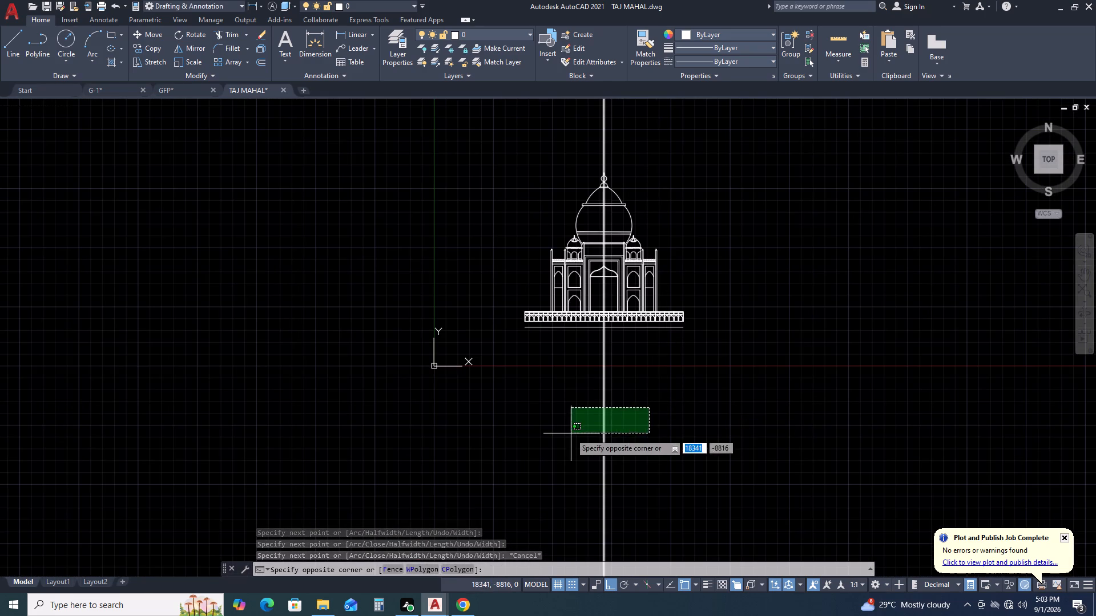
{"action": "left_click", "coordinate": [569, 433]}
{"action": "key", "text": "Delete"}
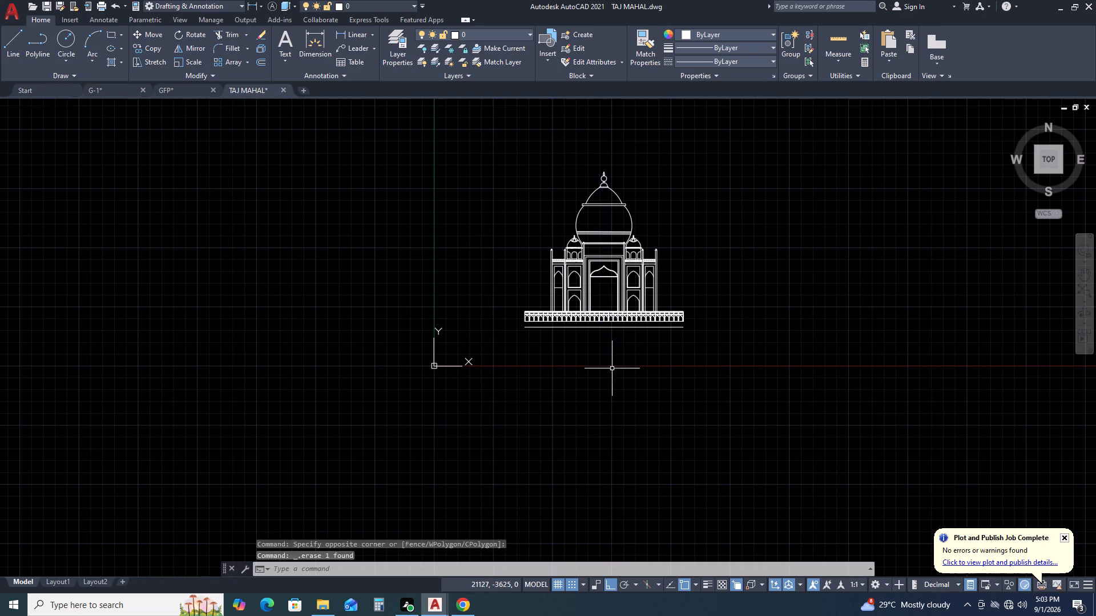
Examine the whole front elevation, including the finial, central dome bands, side domes and upper façade.
{"action": "middle_click_drag", "start_coordinate": [687, 182], "coordinate": [687, 221]}
{"action": "scroll", "coordinate": [687, 221], "scroll_direction": "down", "scroll_amount": 2}
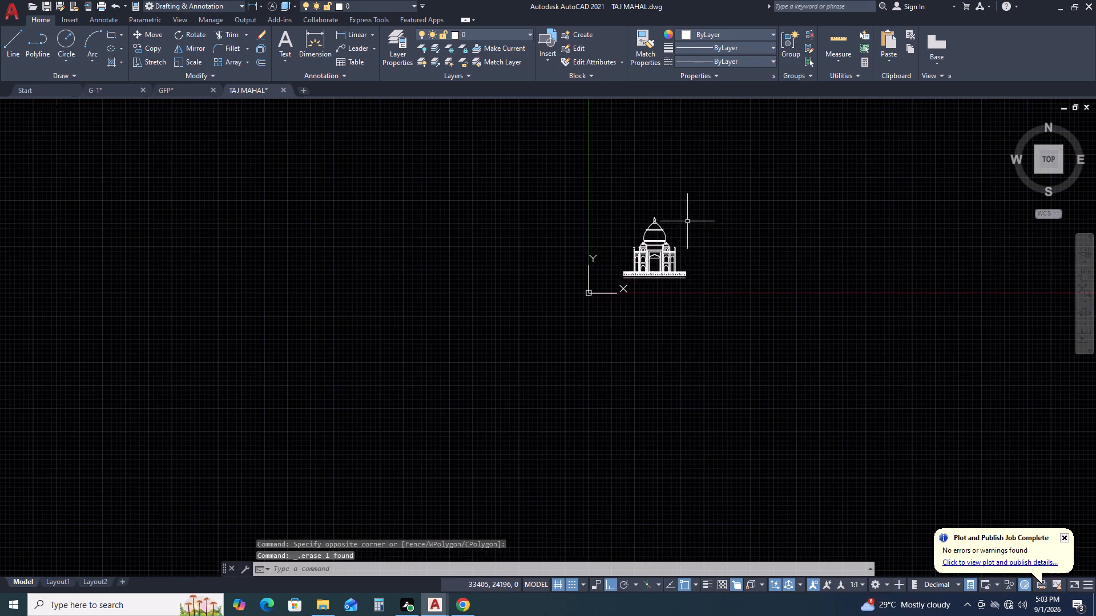
{"action": "scroll", "coordinate": [670, 230], "scroll_direction": "up", "scroll_amount": 4}
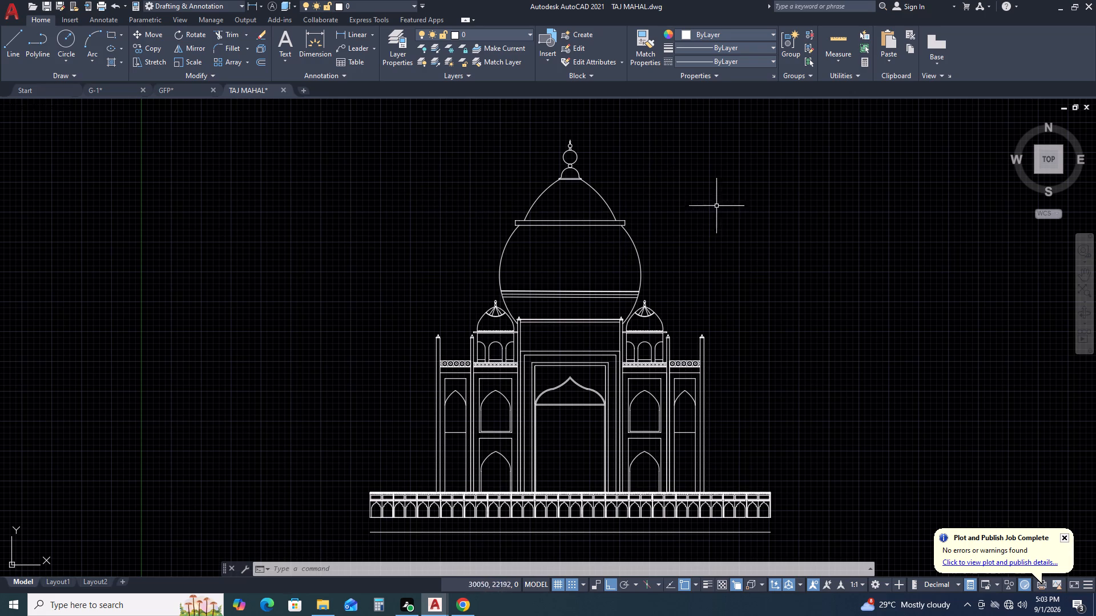
{"action": "left_click", "coordinate": [447, 121]}
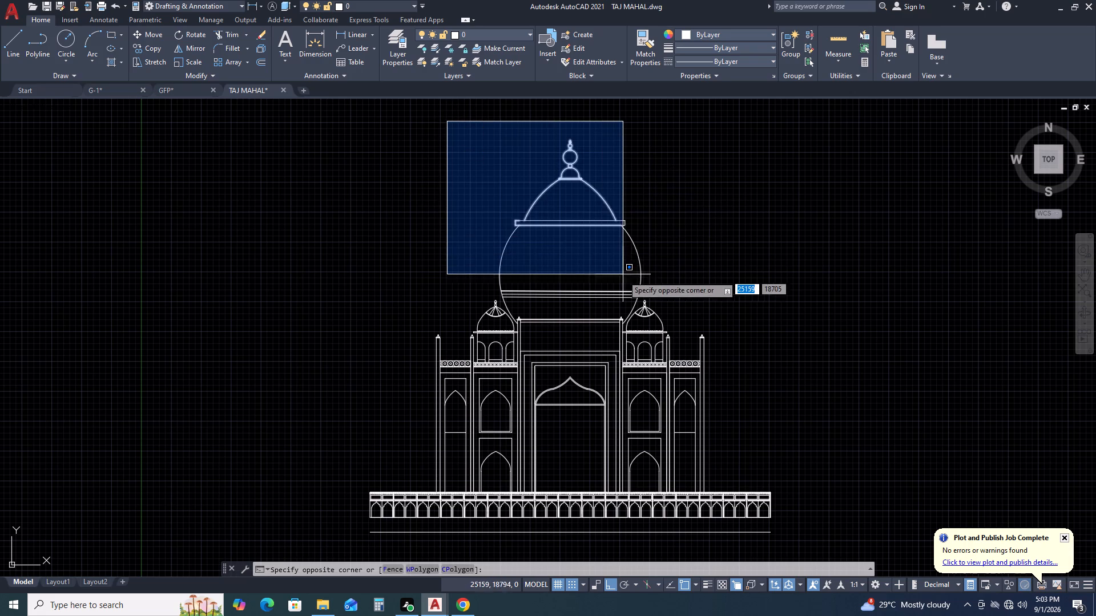
{"action": "scroll", "coordinate": [623, 292], "scroll_direction": "up", "scroll_amount": 2}
{"action": "scroll", "coordinate": [635, 279], "scroll_direction": "down", "scroll_amount": 2}
{"action": "left_click", "coordinate": [469, 178]}
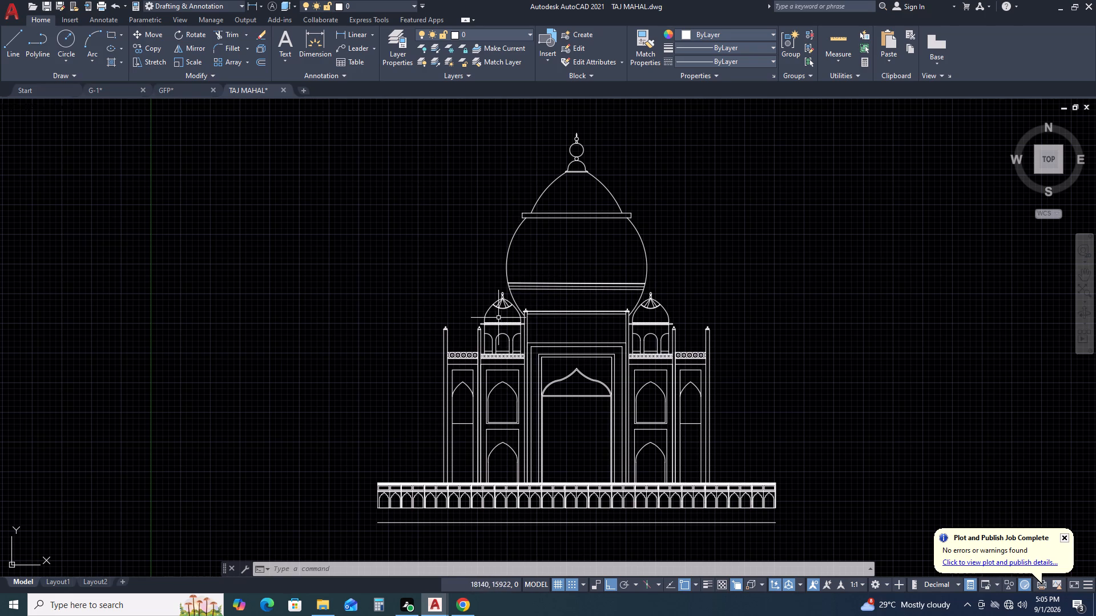
{"action": "scroll", "coordinate": [507, 302], "scroll_direction": "up", "scroll_amount": 4}
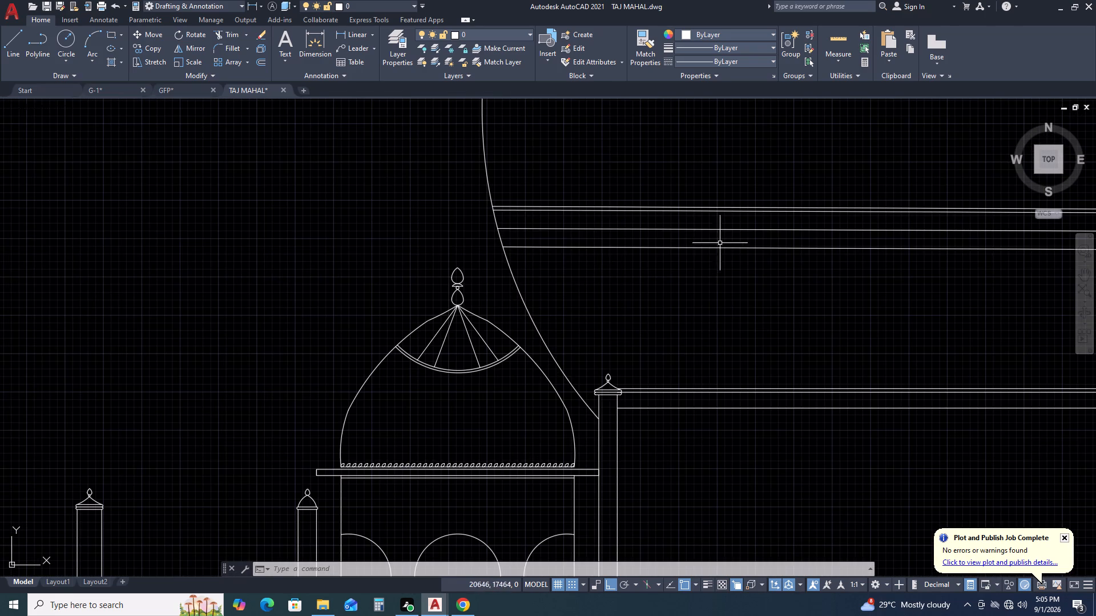
{"action": "middle_click_drag", "start_coordinate": [688, 257], "coordinate": [502, 266]}
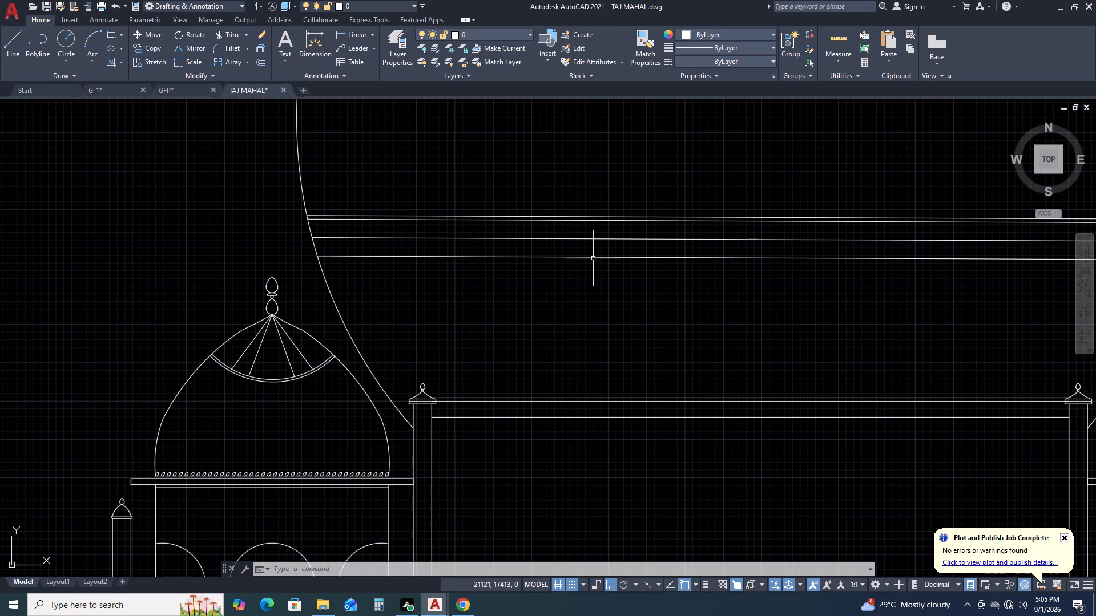
{"action": "scroll", "coordinate": [532, 255], "scroll_direction": "down", "scroll_amount": 2}
{"action": "scroll", "coordinate": [691, 264], "scroll_direction": "down", "scroll_amount": 1}
{"action": "middle_click_drag", "start_coordinate": [770, 253], "coordinate": [773, 237]}
{"action": "middle_click_drag", "start_coordinate": [775, 234], "coordinate": [775, 230]}
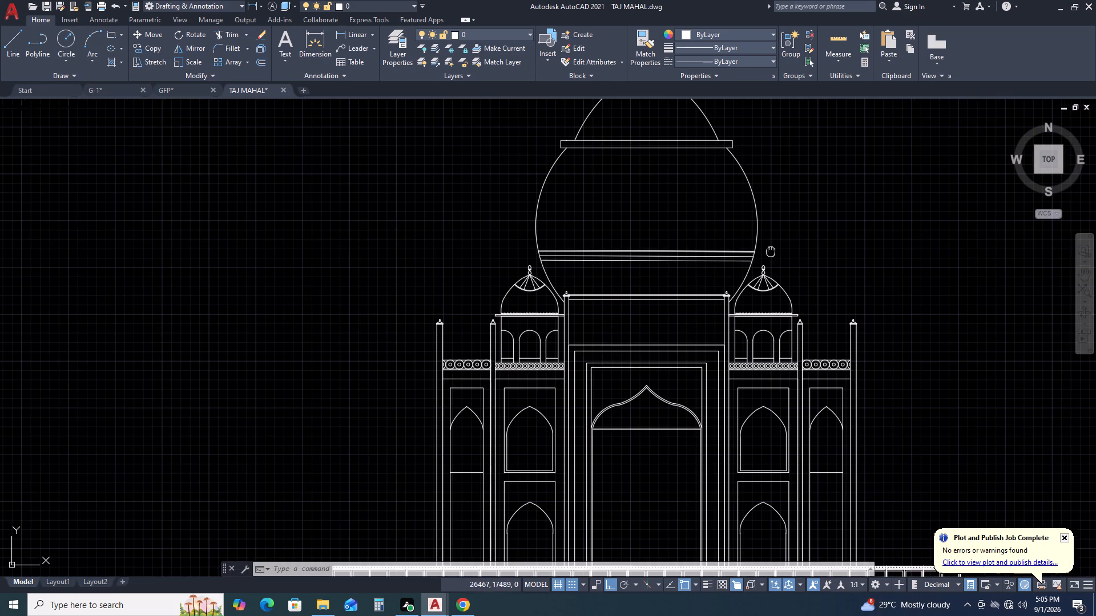
{"action": "middle_click_drag", "start_coordinate": [775, 230], "coordinate": [774, 221]}
{"action": "scroll", "coordinate": [631, 265], "scroll_direction": "down", "scroll_amount": 1}
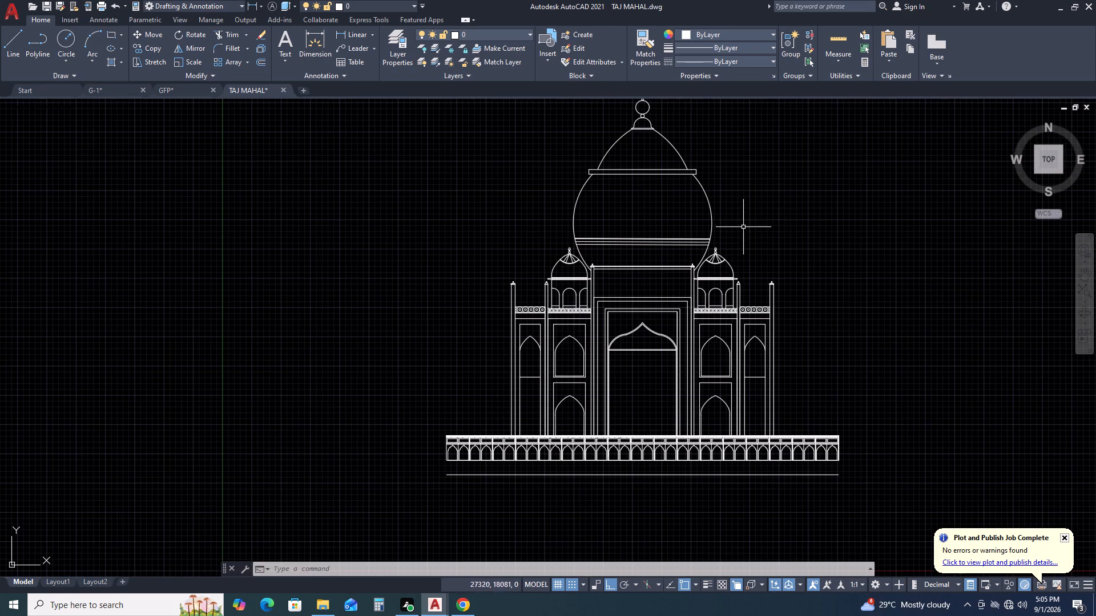
{"action": "middle_click_drag", "start_coordinate": [788, 201], "coordinate": [707, 222]}
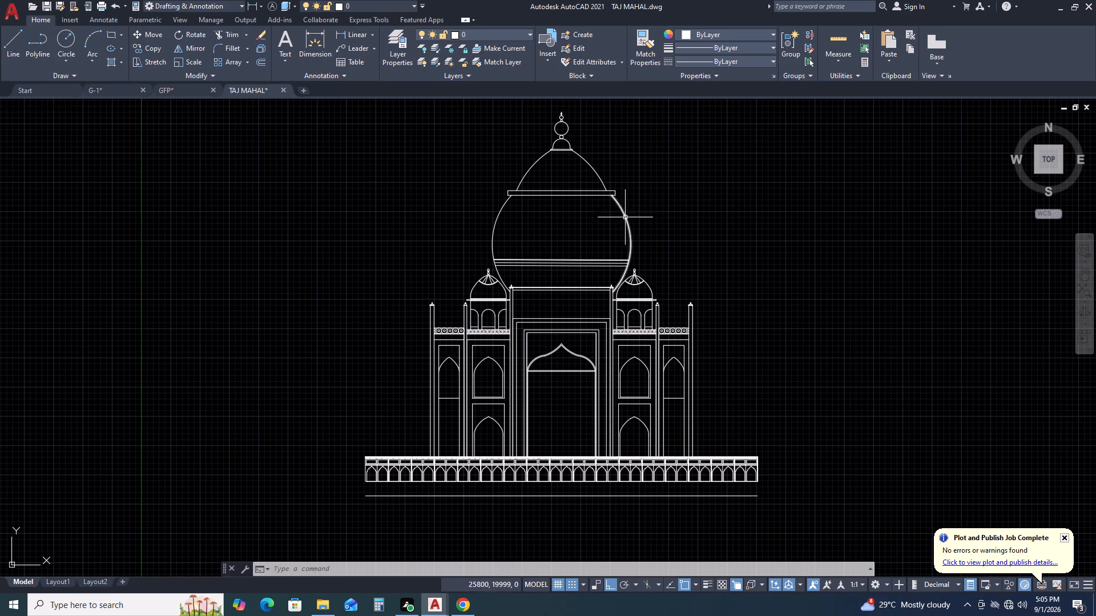
{"action": "middle_click_drag", "start_coordinate": [620, 224], "coordinate": [583, 239]}
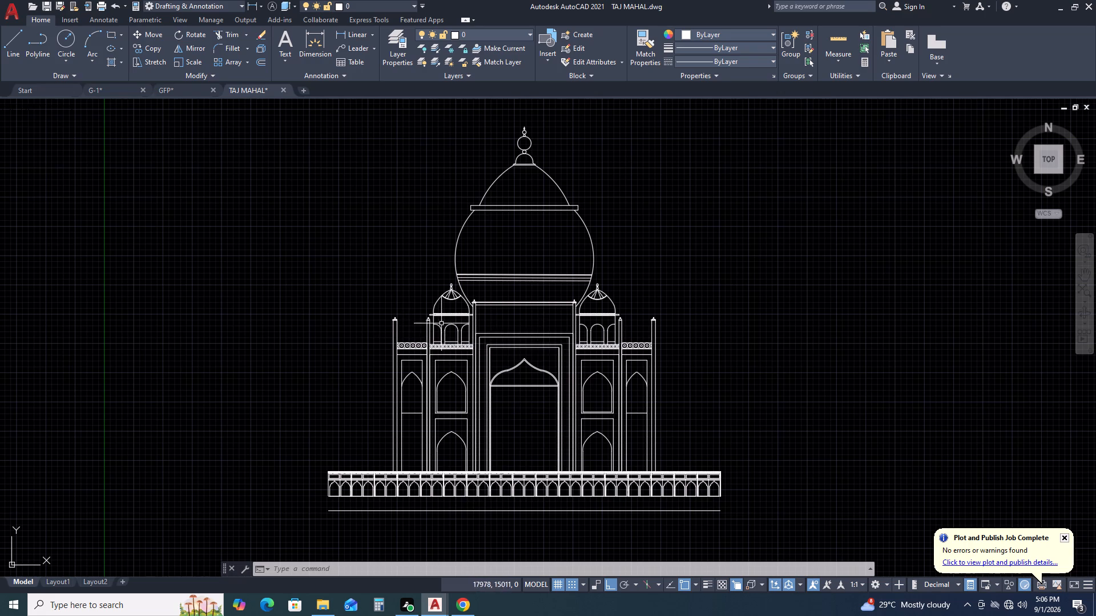
{"action": "scroll", "coordinate": [429, 313], "scroll_direction": "down", "scroll_amount": 1}
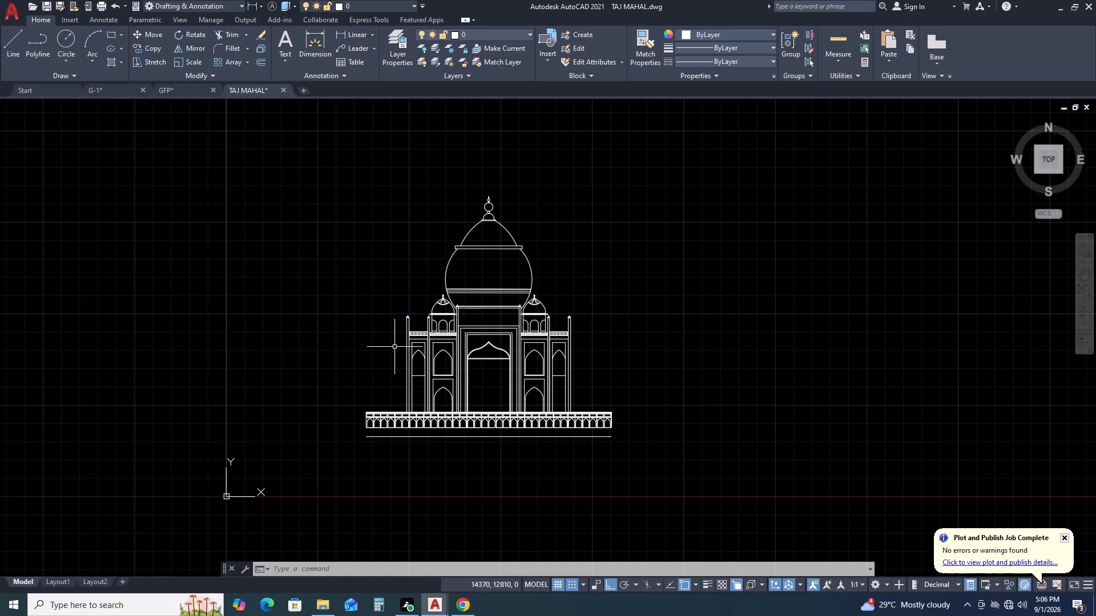
{"action": "scroll", "coordinate": [382, 290], "scroll_direction": "up", "scroll_amount": 1}
{"action": "scroll", "coordinate": [501, 303], "scroll_direction": "up", "scroll_amount": 1}
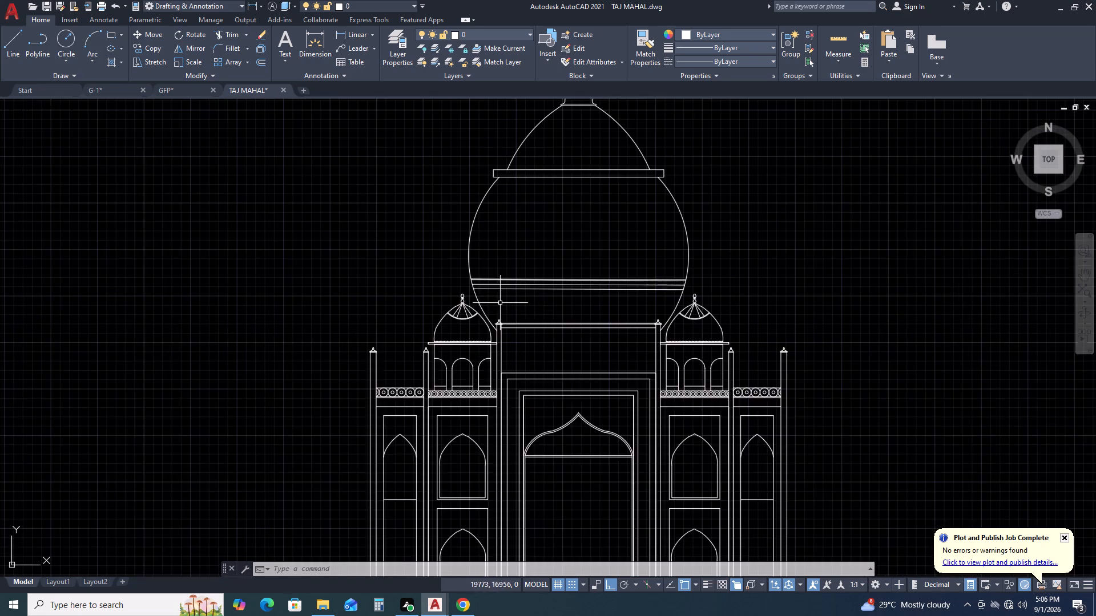
{"action": "scroll", "coordinate": [460, 294], "scroll_direction": "up", "scroll_amount": 3}
{"action": "scroll", "coordinate": [507, 301], "scroll_direction": "up", "scroll_amount": 1}
{"action": "scroll", "coordinate": [487, 290], "scroll_direction": "down", "scroll_amount": 3}
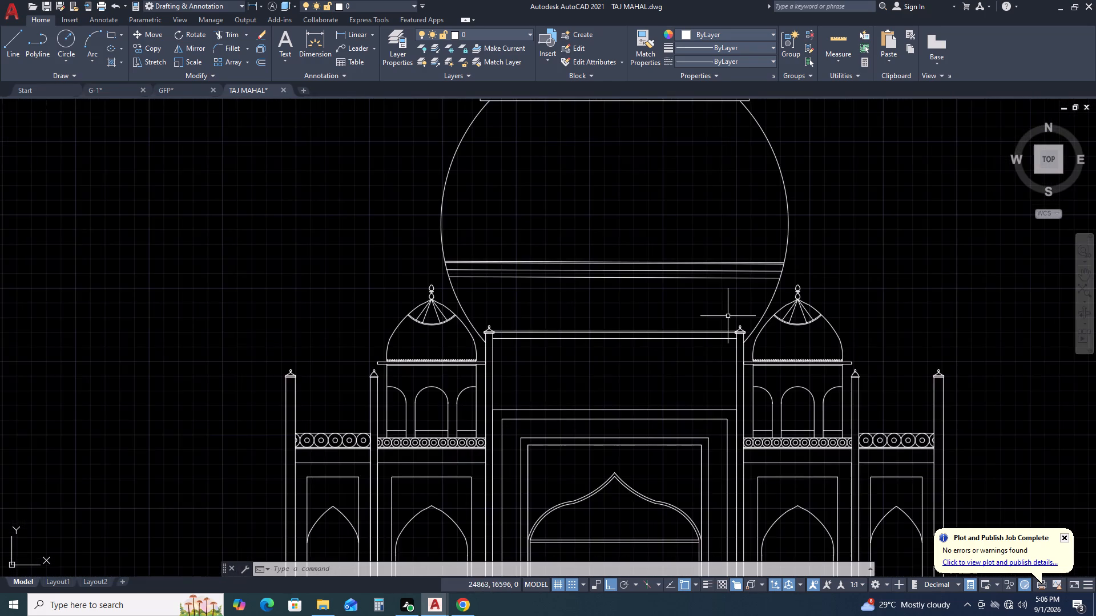
Examine the front elevation again, covering the central dome bands, side domes, portal, façade and arcaded plinth.
{"action": "middle_click_drag", "start_coordinate": [691, 312], "coordinate": [616, 289]}
{"action": "middle_click", "coordinate": [609, 286]}
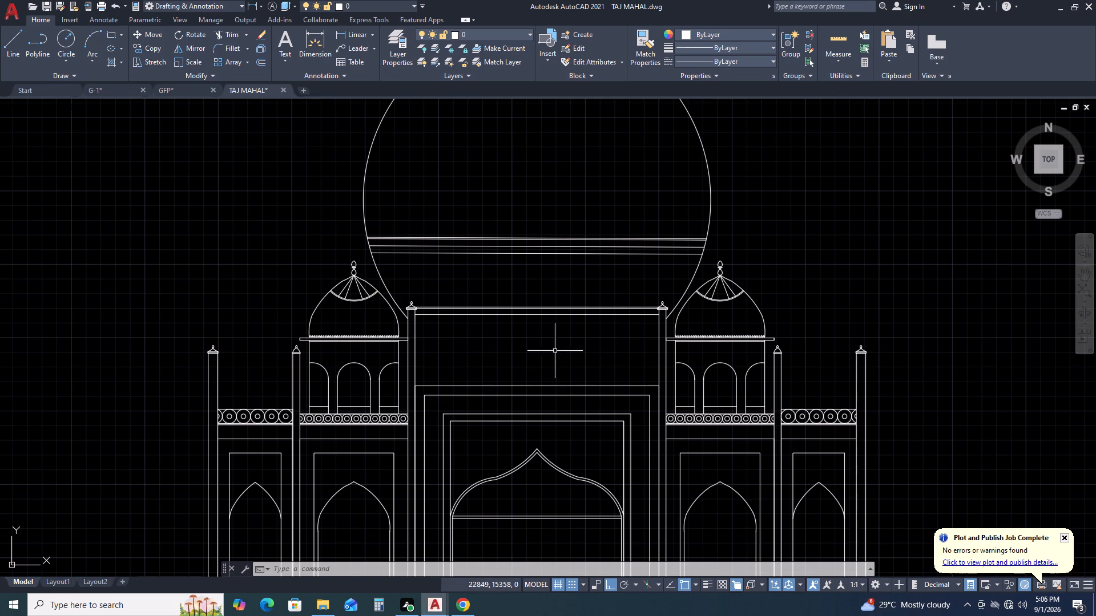
{"action": "scroll", "coordinate": [738, 286], "scroll_direction": "down", "scroll_amount": 3}
{"action": "scroll", "coordinate": [735, 250], "scroll_direction": "up", "scroll_amount": 1}
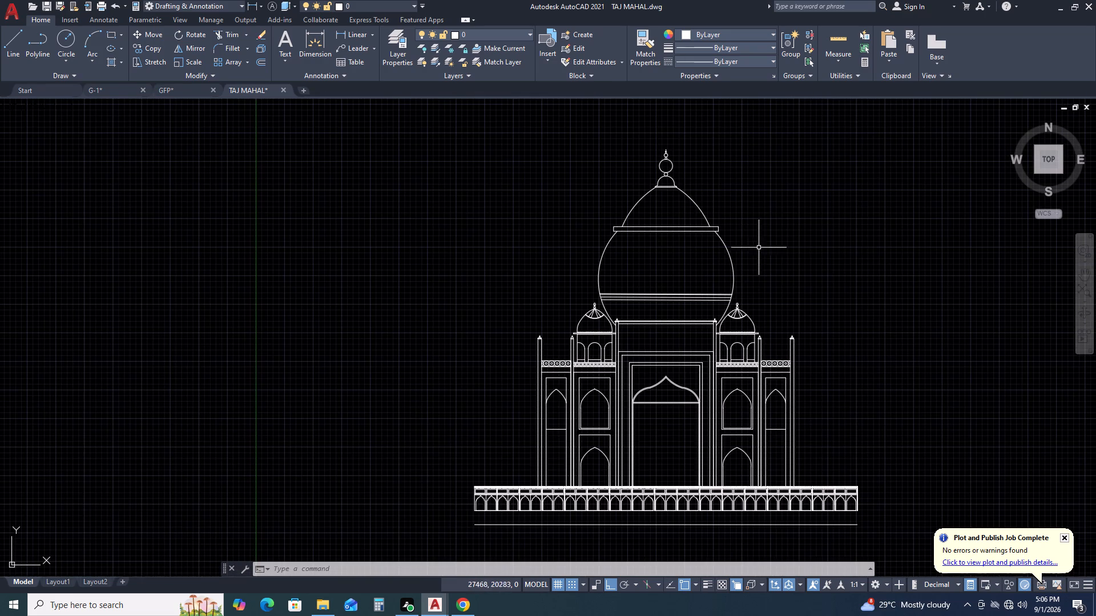
{"action": "scroll", "coordinate": [808, 216], "scroll_direction": "down", "scroll_amount": 1}
{"action": "middle_click_drag", "start_coordinate": [843, 218], "coordinate": [673, 224]}
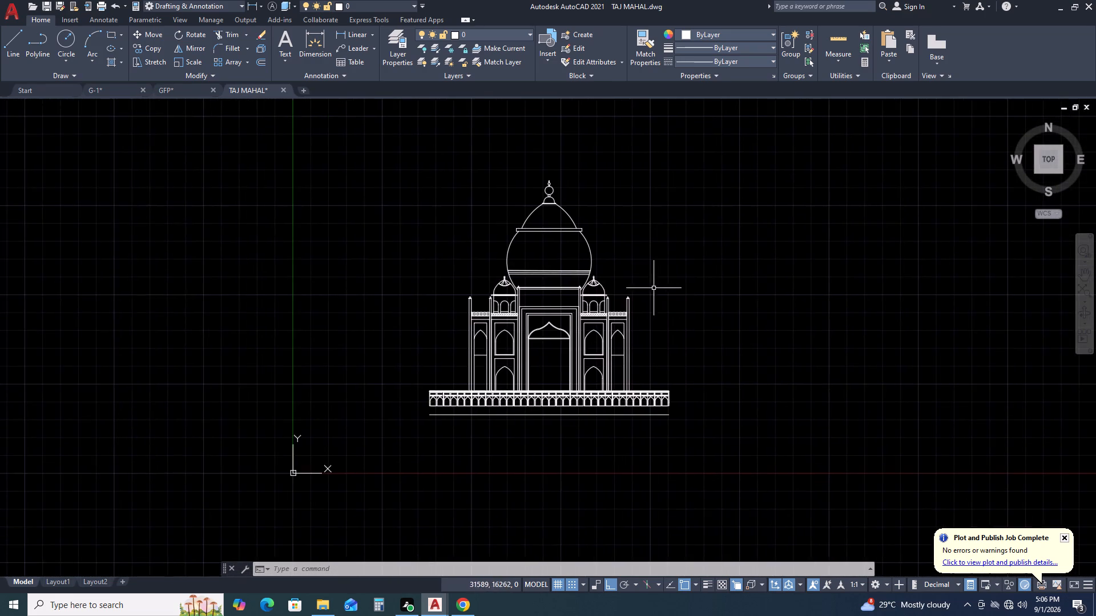
{"action": "scroll", "coordinate": [617, 313], "scroll_direction": "up", "scroll_amount": 3}
{"action": "scroll", "coordinate": [650, 240], "scroll_direction": "down", "scroll_amount": 3}
{"action": "scroll", "coordinate": [623, 249], "scroll_direction": "up", "scroll_amount": 5}
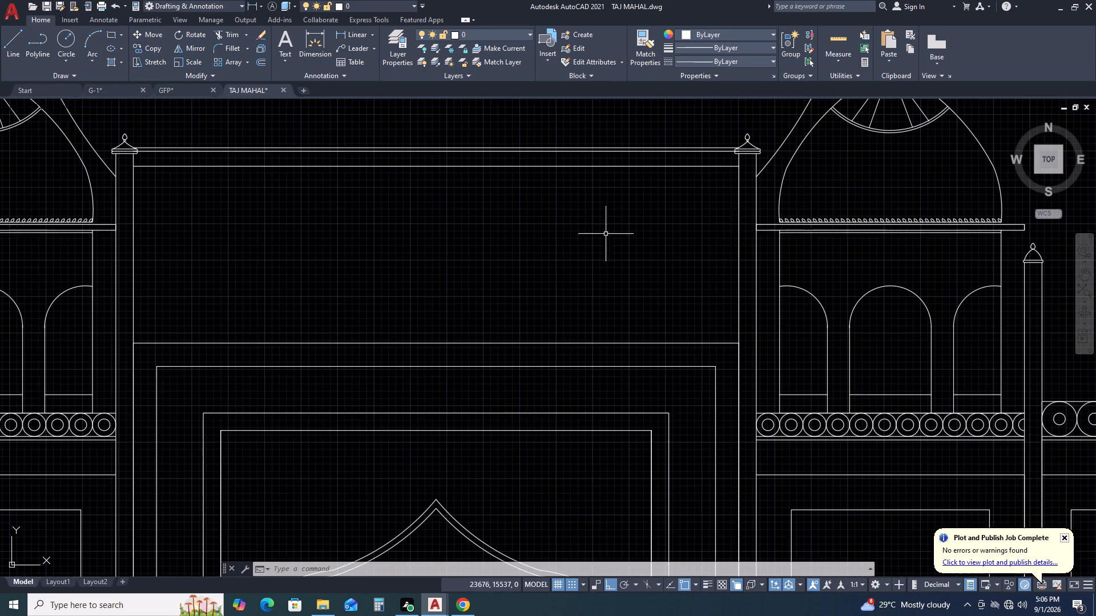
{"action": "scroll", "coordinate": [533, 242], "scroll_direction": "down", "scroll_amount": 2}
{"action": "scroll", "coordinate": [621, 248], "scroll_direction": "down", "scroll_amount": 1}
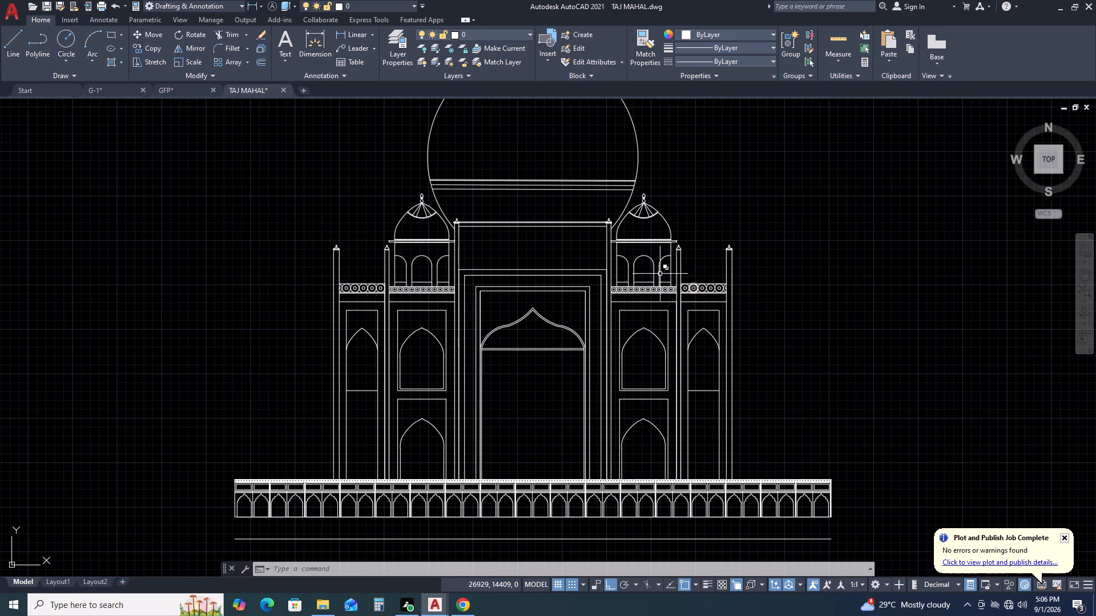
{"action": "scroll", "coordinate": [615, 264], "scroll_direction": "up", "scroll_amount": 3}
{"action": "scroll", "coordinate": [627, 231], "scroll_direction": "down", "scroll_amount": 3}
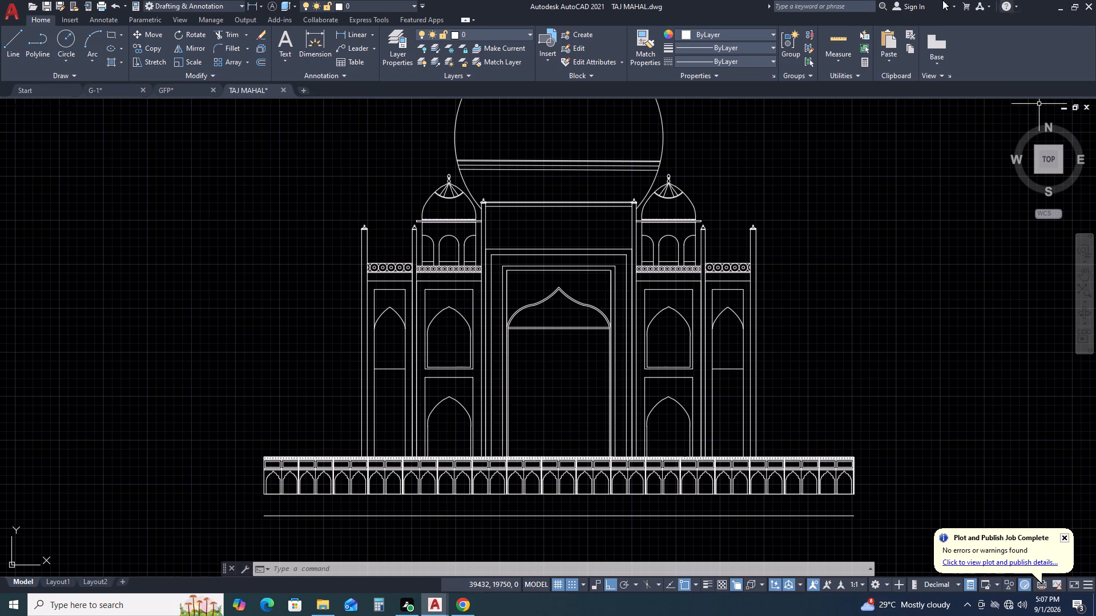
{"action": "middle_click_drag", "start_coordinate": [587, 210], "coordinate": [629, 245]}
{"action": "middle_click_drag", "start_coordinate": [634, 248], "coordinate": [672, 255]}
{"action": "middle_click", "coordinate": [674, 255]}
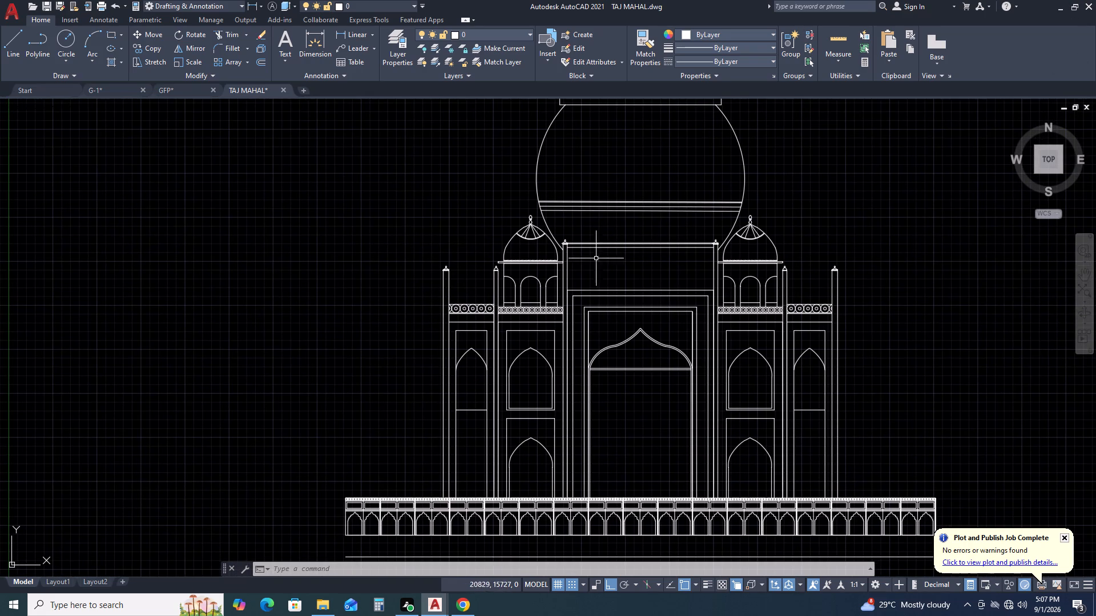
{"action": "middle_click_drag", "start_coordinate": [540, 225], "coordinate": [614, 270]}
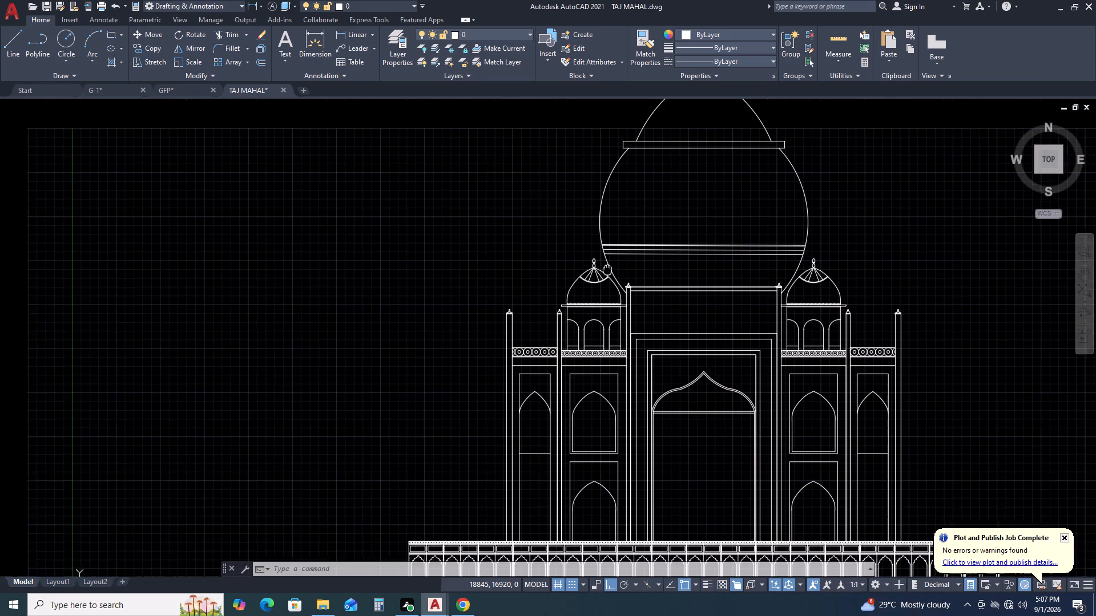
{"action": "middle_click", "coordinate": [617, 269]}
{"action": "middle_click_drag", "start_coordinate": [614, 270], "coordinate": [616, 270]}
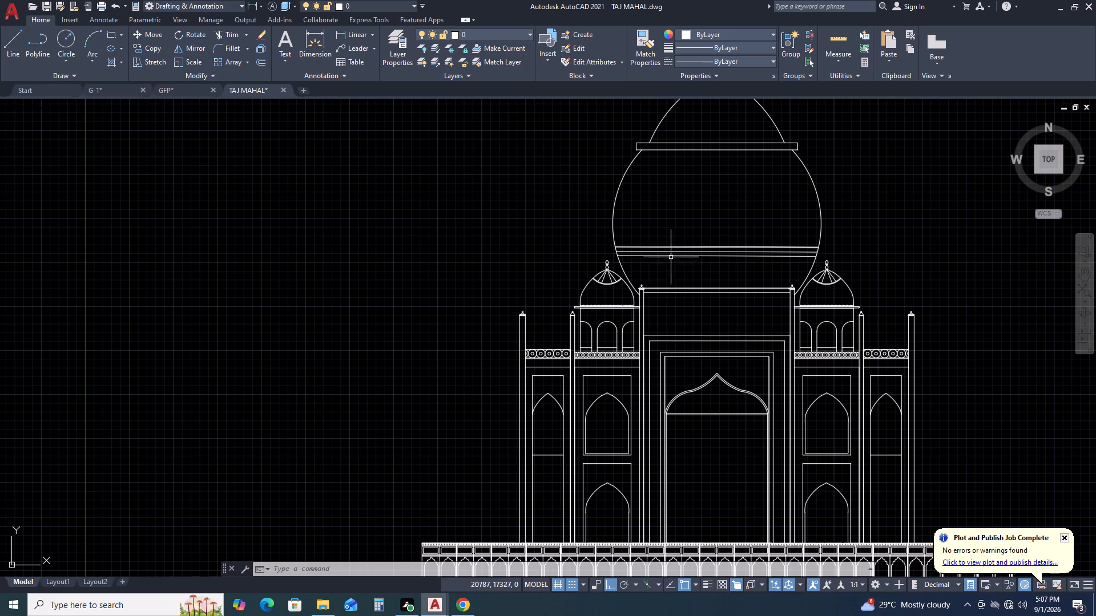
Draw a downward-bulging semicircular polyline arc about 95 mm wide below the central dome's bands, near the left side dome.
{"action": "scroll", "coordinate": [623, 269], "scroll_direction": "up", "scroll_amount": 3}
{"action": "middle_click_drag", "start_coordinate": [636, 268], "coordinate": [671, 288]}
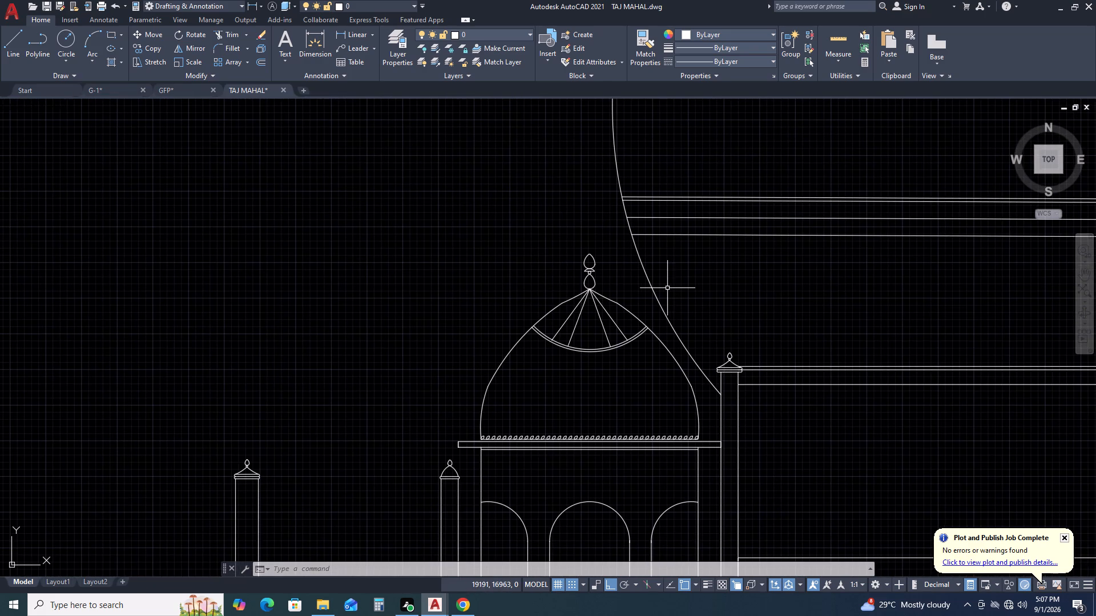
{"action": "key", "text": "c"}
{"action": "key", "text": "Escape"}
{"action": "key", "text": "p"}
{"action": "key", "text": "l"}
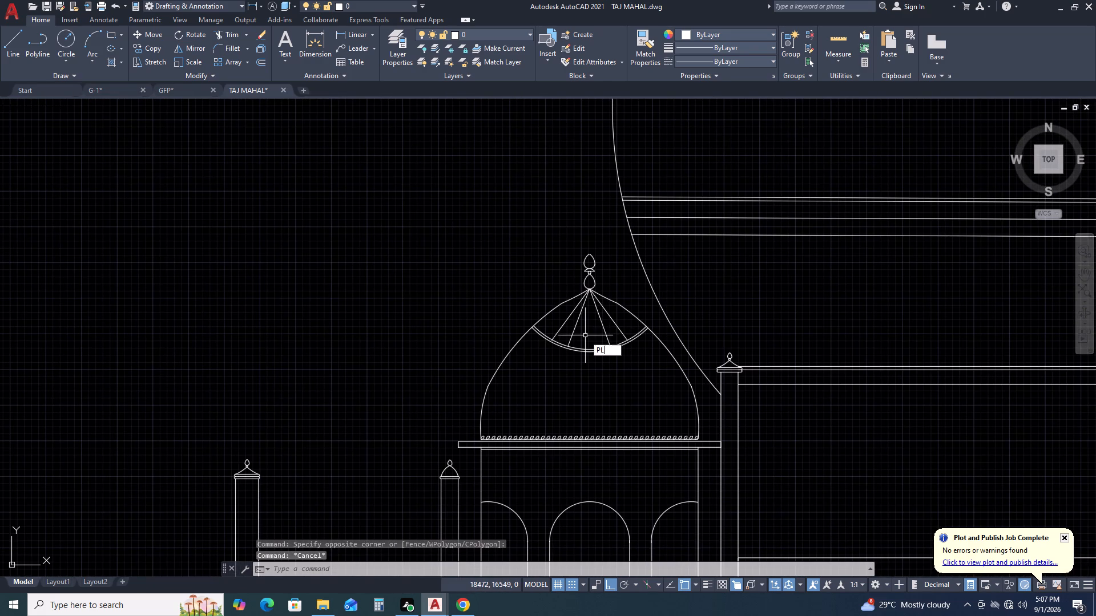
{"action": "key", "text": "space"}
{"action": "middle_click_drag", "start_coordinate": [754, 253], "coordinate": [620, 262]}
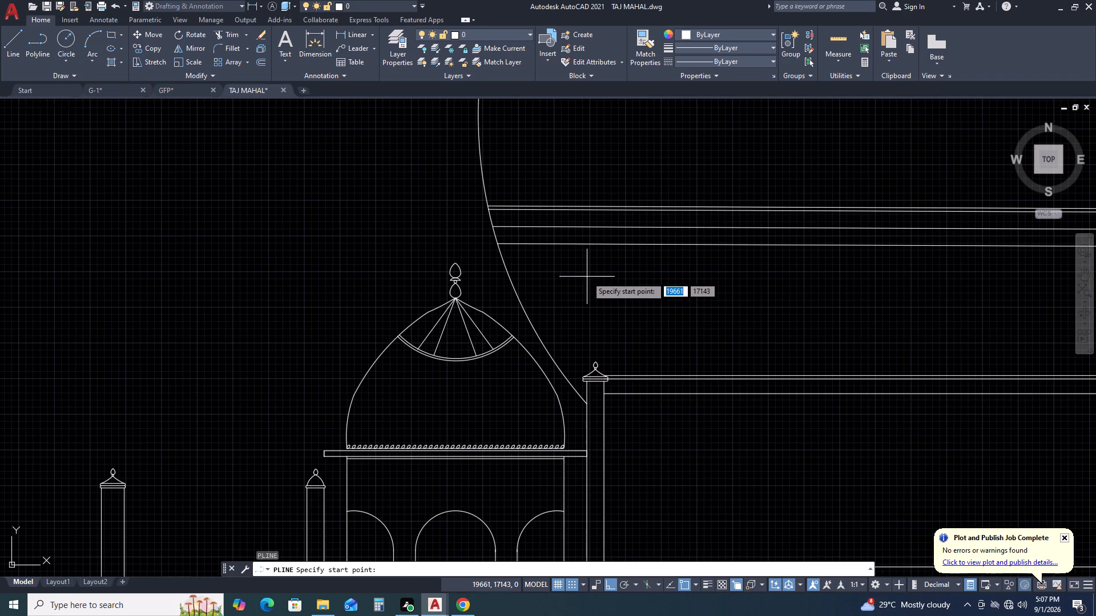
{"action": "left_click", "coordinate": [587, 275]}
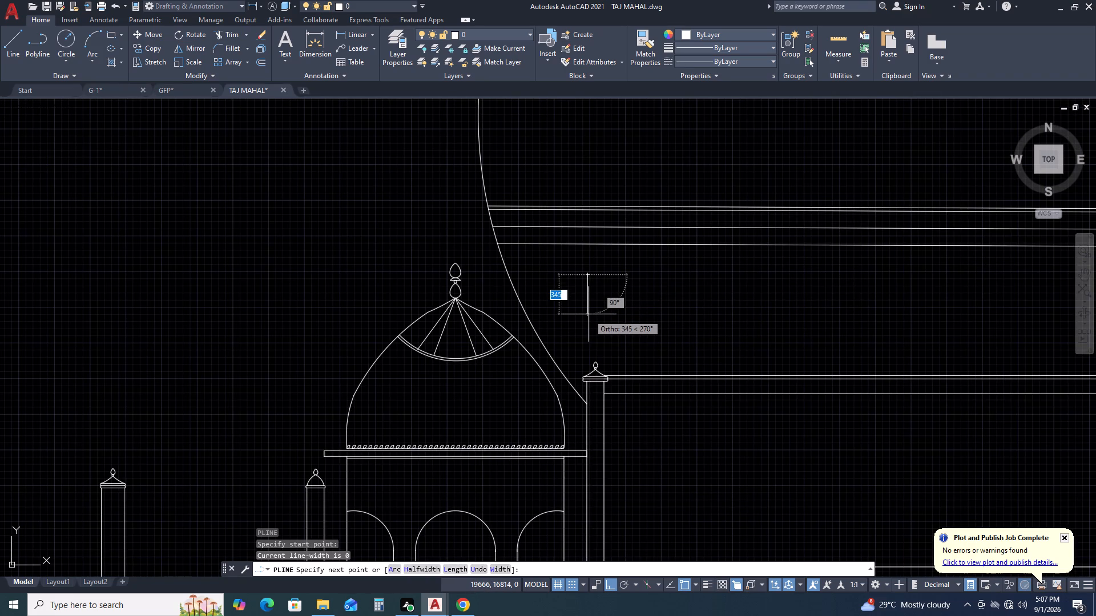
{"action": "key", "text": "a"}
{"action": "key", "text": "space"}
{"action": "scroll", "coordinate": [581, 293], "scroll_direction": "up", "scroll_amount": 2}
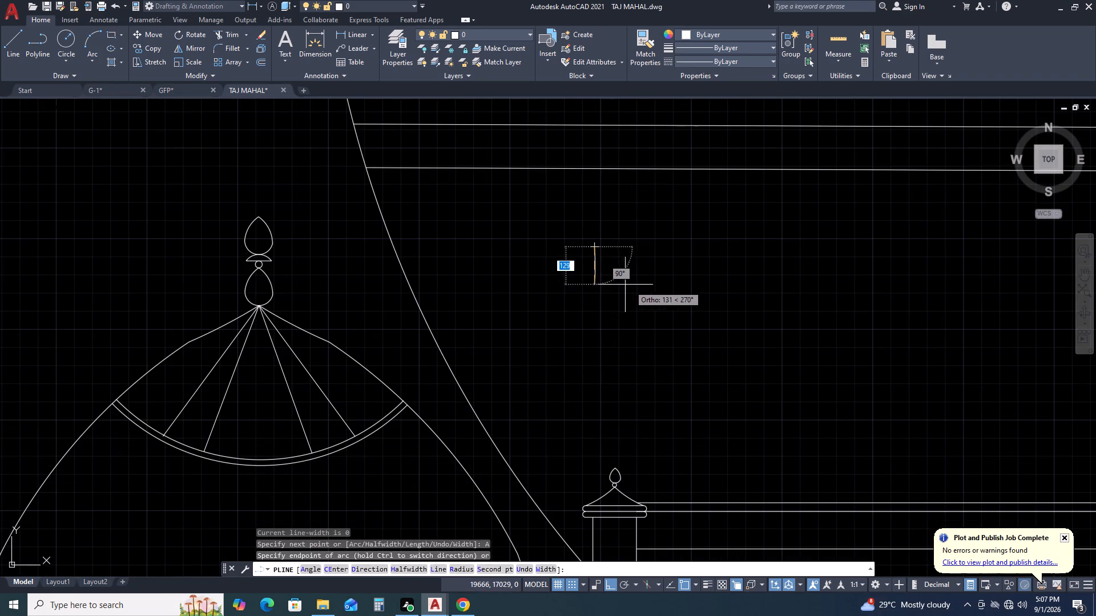
{"action": "scroll", "coordinate": [570, 279], "scroll_direction": "up", "scroll_amount": 2}
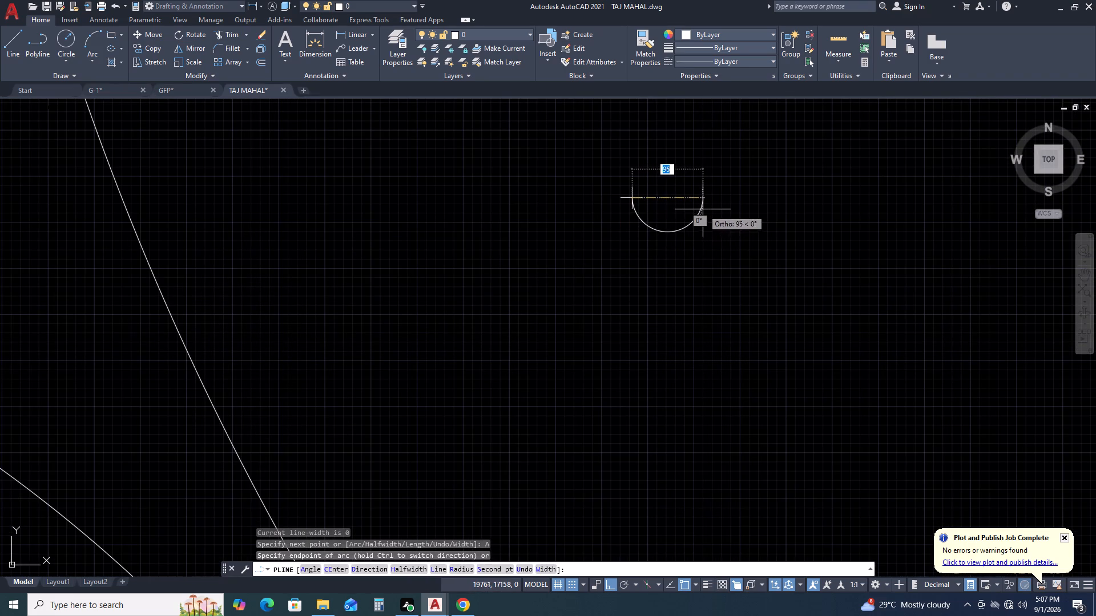
{"action": "left_click", "coordinate": [703, 200]}
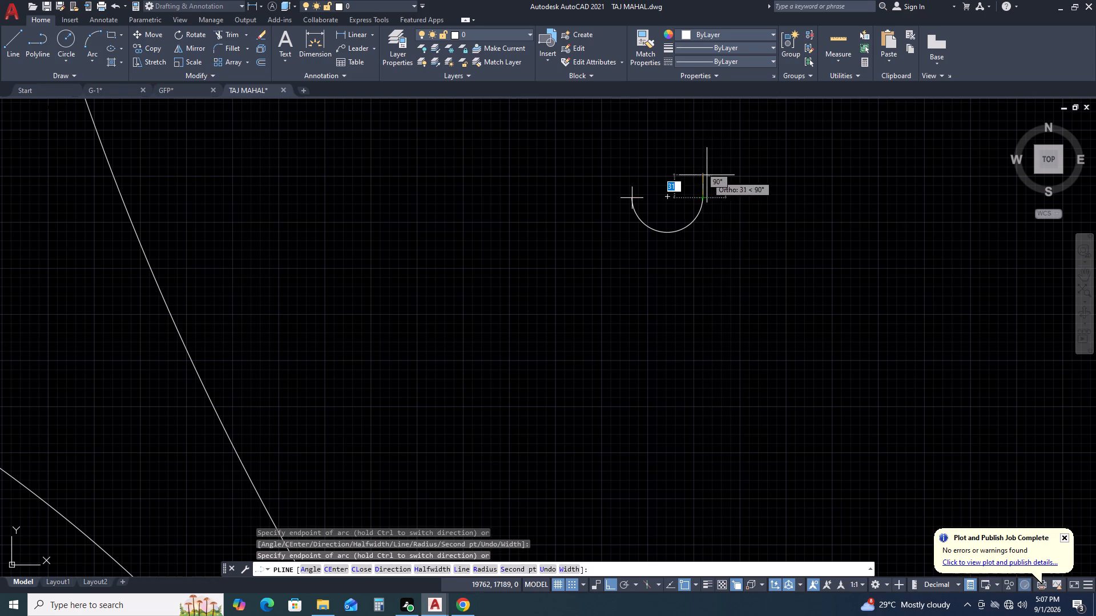
{"action": "middle_click_drag", "start_coordinate": [707, 175], "coordinate": [674, 262]}
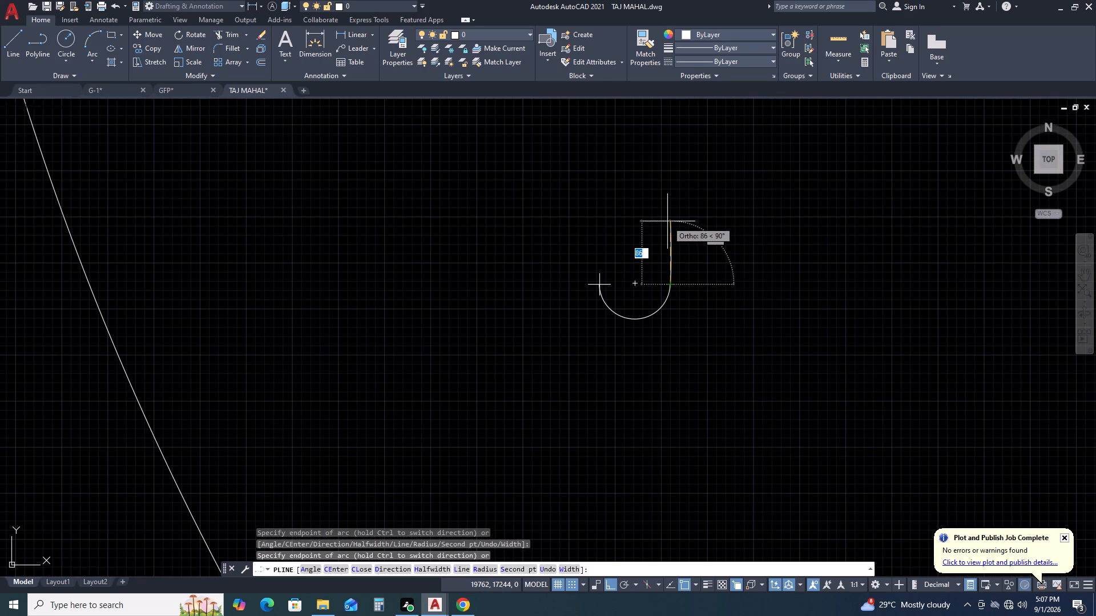
{"action": "key", "text": "Escape"}
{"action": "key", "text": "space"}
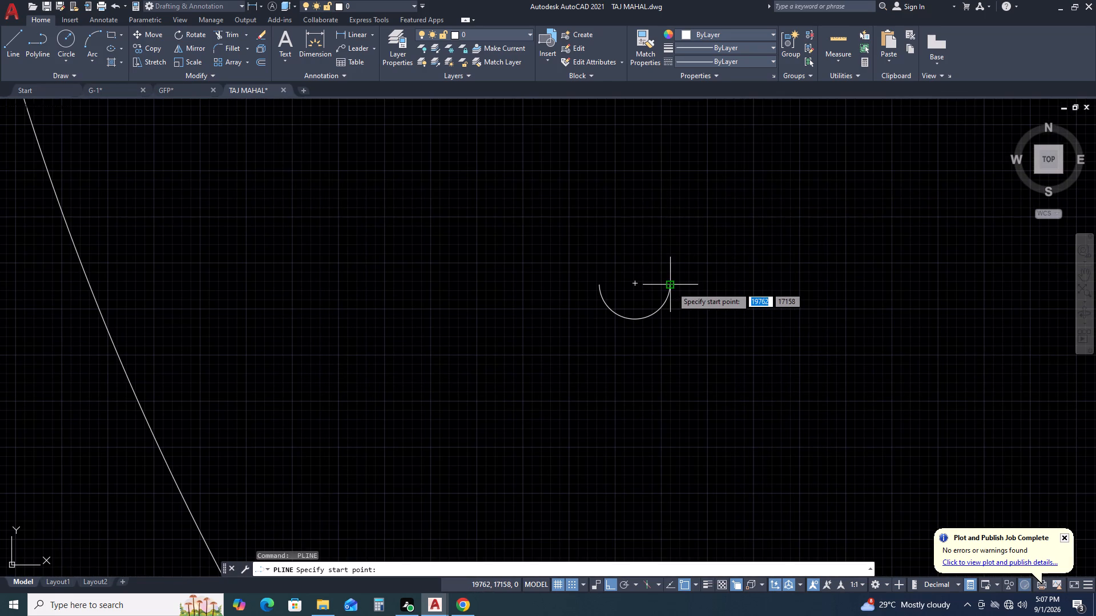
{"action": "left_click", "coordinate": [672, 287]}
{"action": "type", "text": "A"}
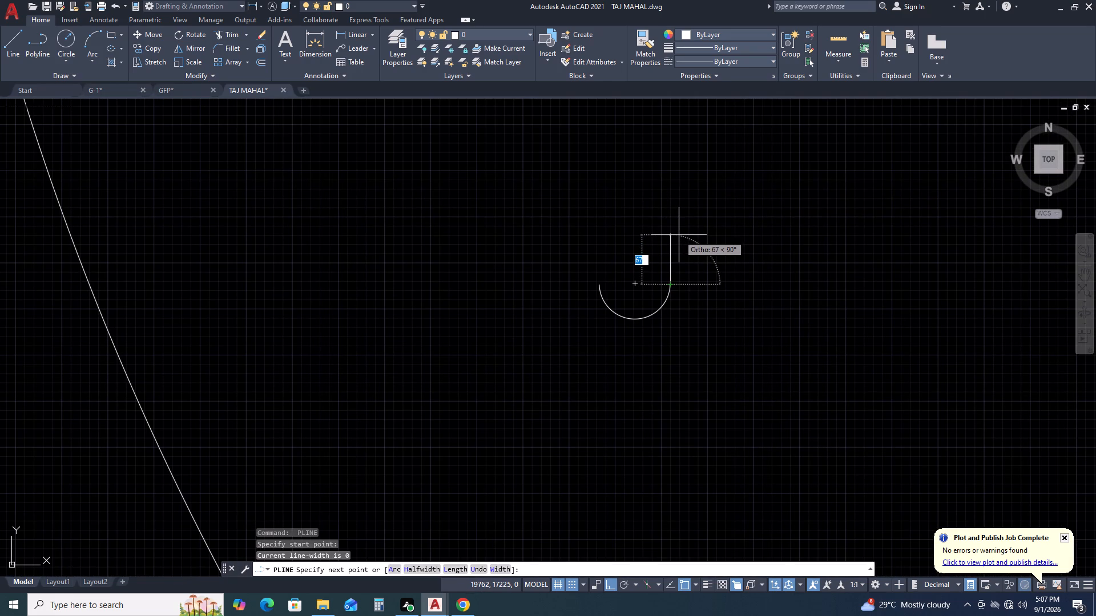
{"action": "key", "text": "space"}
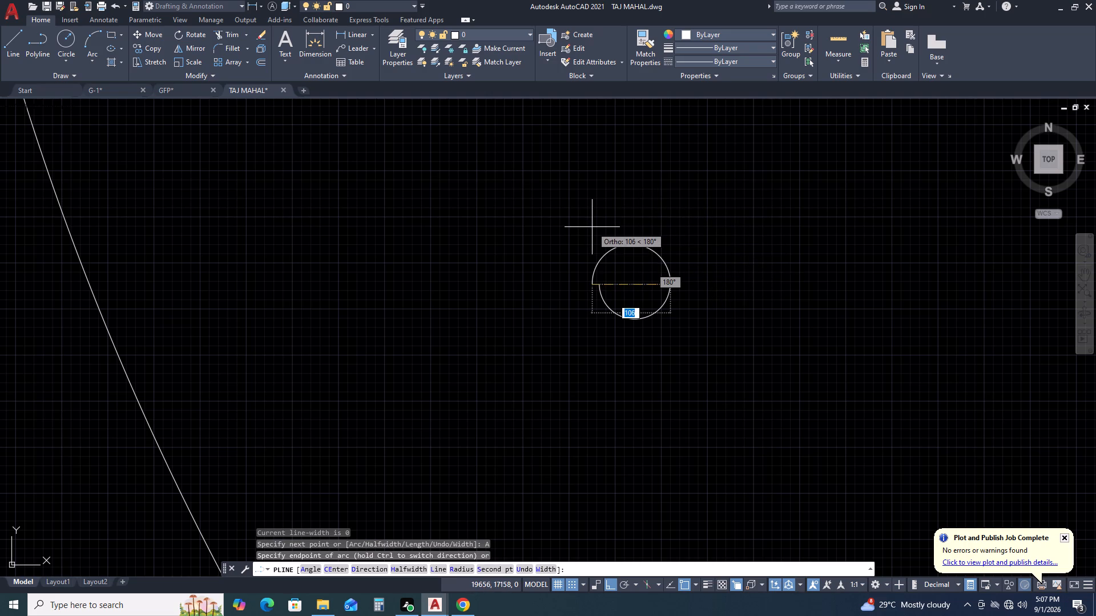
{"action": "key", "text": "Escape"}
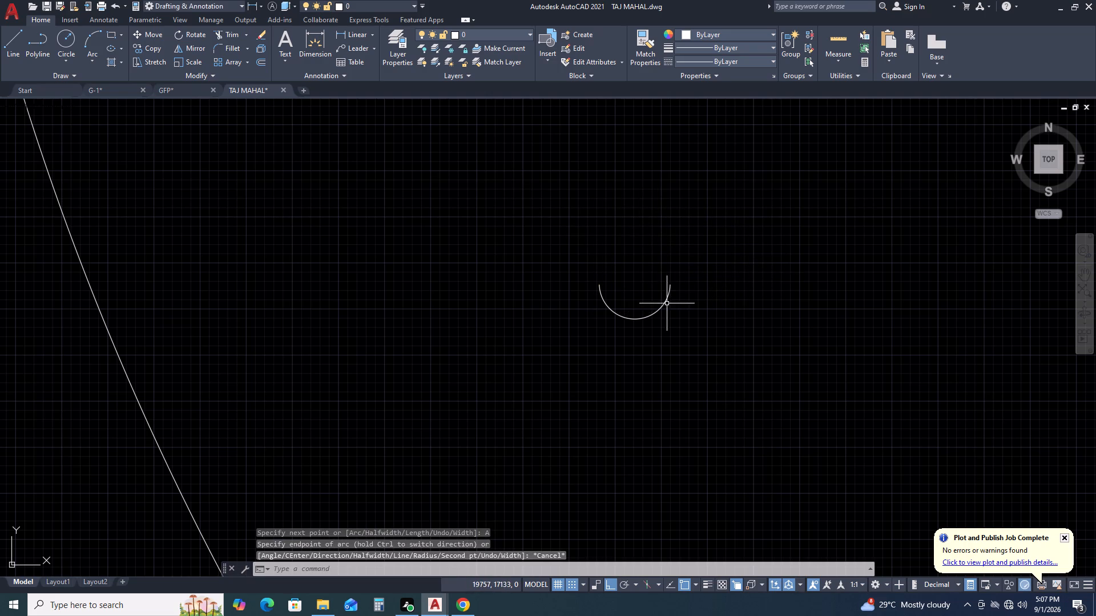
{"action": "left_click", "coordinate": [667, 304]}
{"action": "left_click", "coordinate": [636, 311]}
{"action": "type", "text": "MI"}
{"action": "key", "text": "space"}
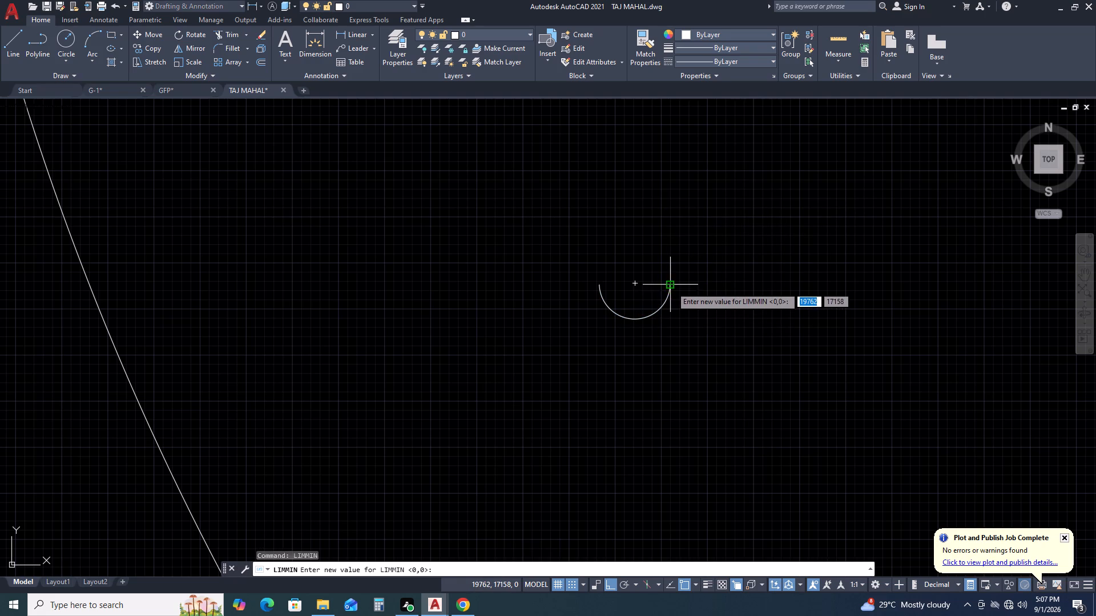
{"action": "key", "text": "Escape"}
Mirror the semicircular arc about a vertical line through its right endpoint, keeping the original.
{"action": "type", "text": "MI"}
{"action": "key", "text": "space"}
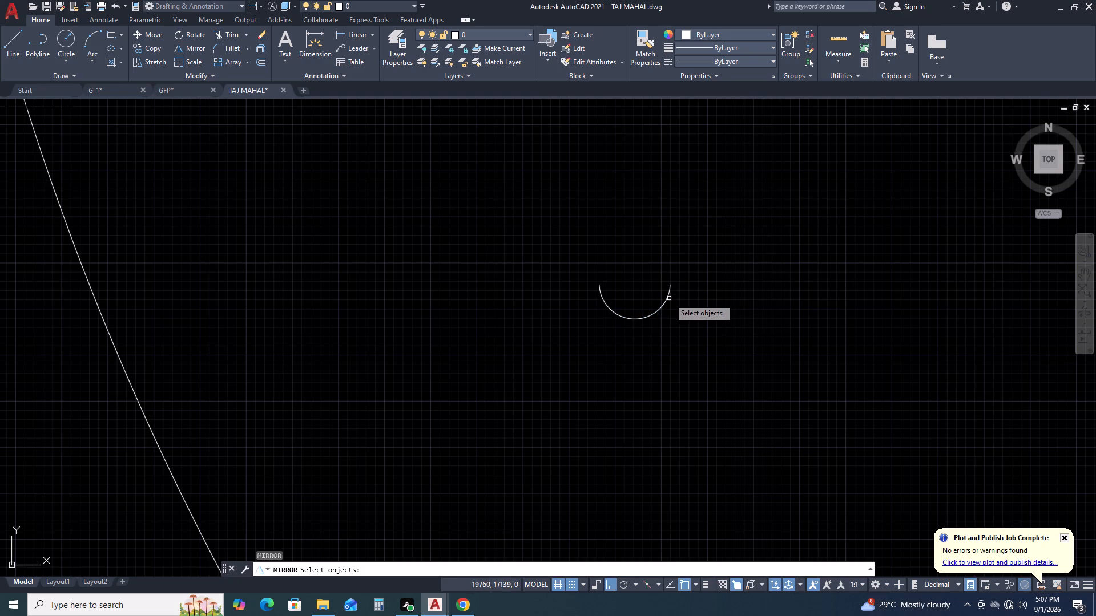
{"action": "left_click", "coordinate": [669, 298]}
{"action": "key", "text": "space"}
{"action": "left_click", "coordinate": [671, 281]}
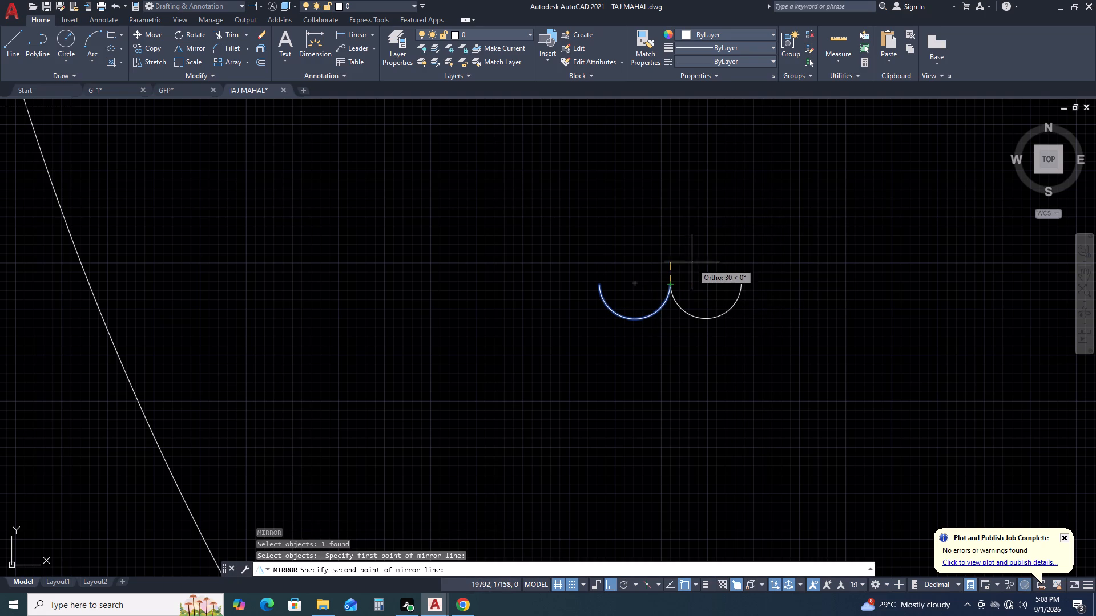
{"action": "left_click", "coordinate": [691, 257]}
{"action": "left_click_drag", "start_coordinate": [723, 297], "coordinate": [691, 257]}
Rotate the mirrored arc 90° counterclockwise about the endpoint it shares with the original arc, forming the right lobe.
{"action": "left_click", "coordinate": [738, 285]}
{"action": "left_click", "coordinate": [734, 312]}
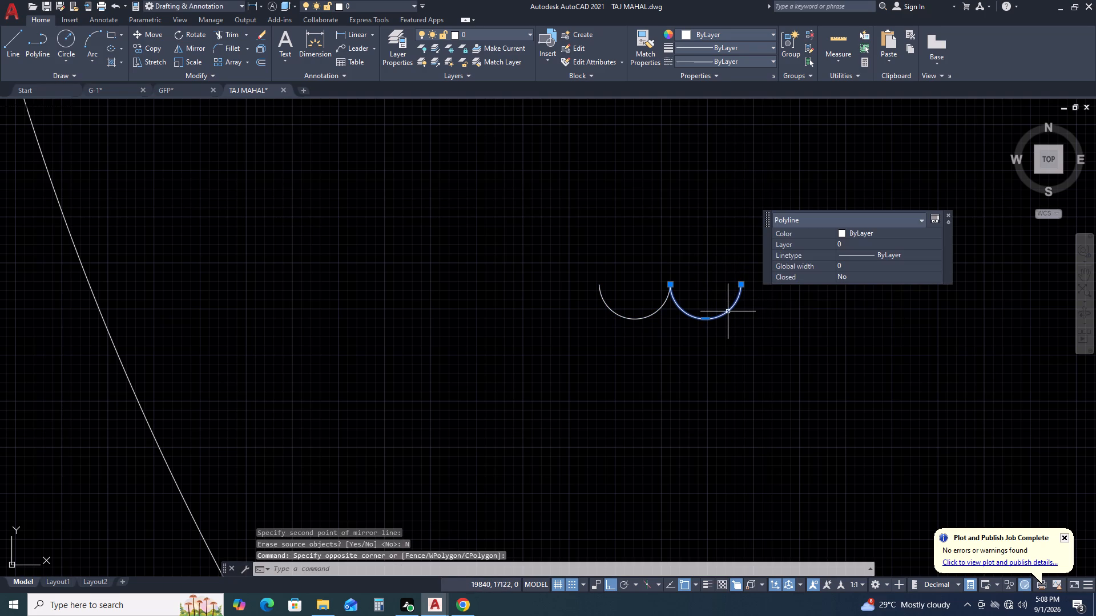
{"action": "type", "text": "RO"}
{"action": "key", "text": "space"}
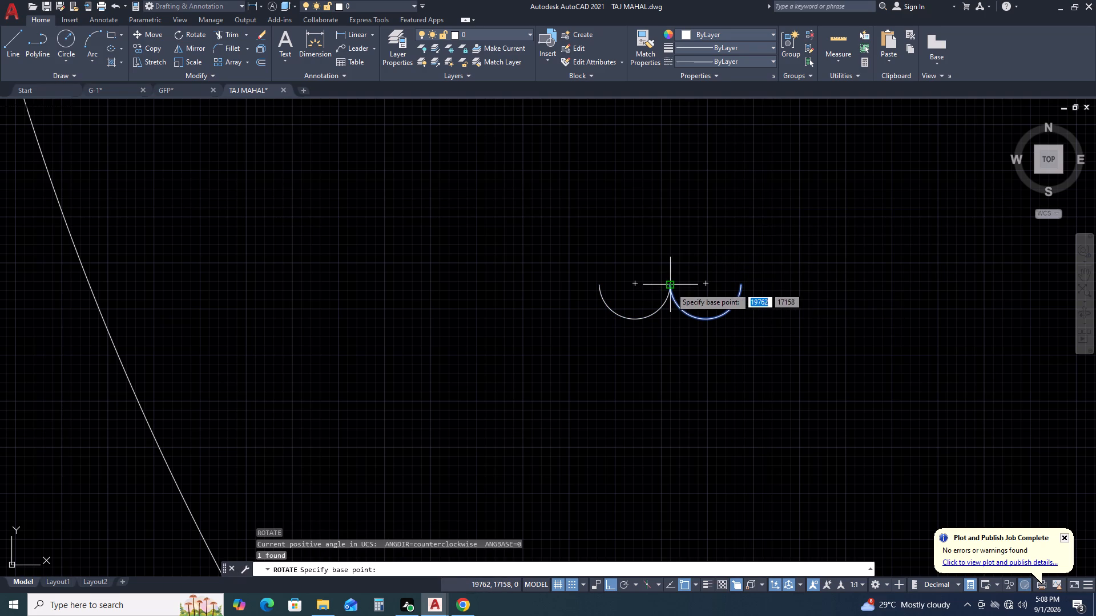
{"action": "left_click", "coordinate": [671, 287]}
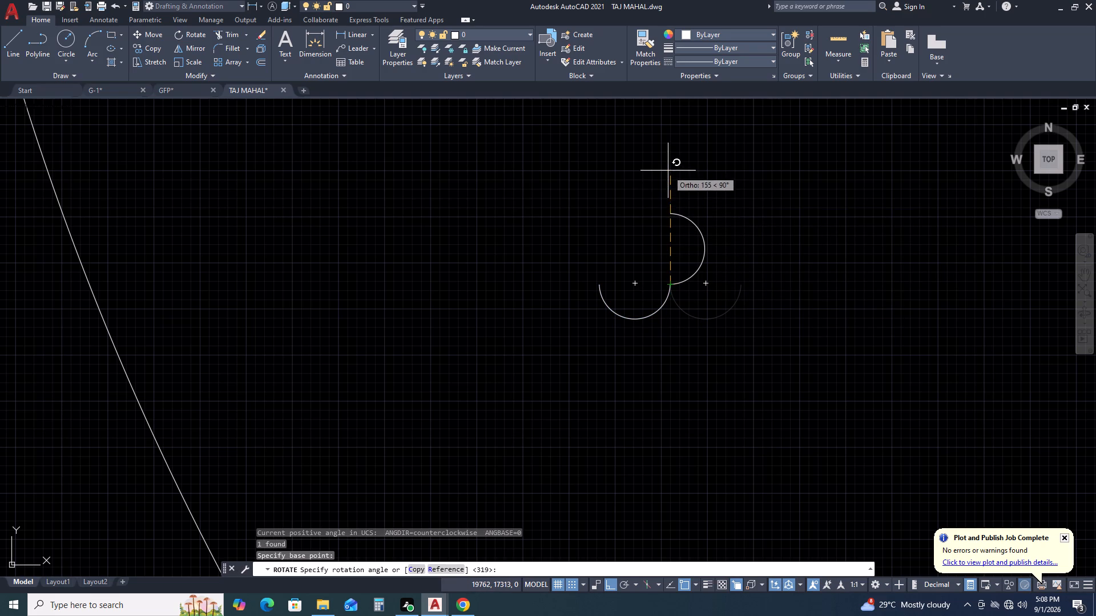
{"action": "left_click", "coordinate": [668, 171]}
Mirror the right lobe about a vertical line through the bottom arc's midpoint, keeping the original, to form the left lobe.
{"action": "left_click", "coordinate": [718, 244]}
{"action": "left_click", "coordinate": [671, 209]}
{"action": "key", "text": "m"}
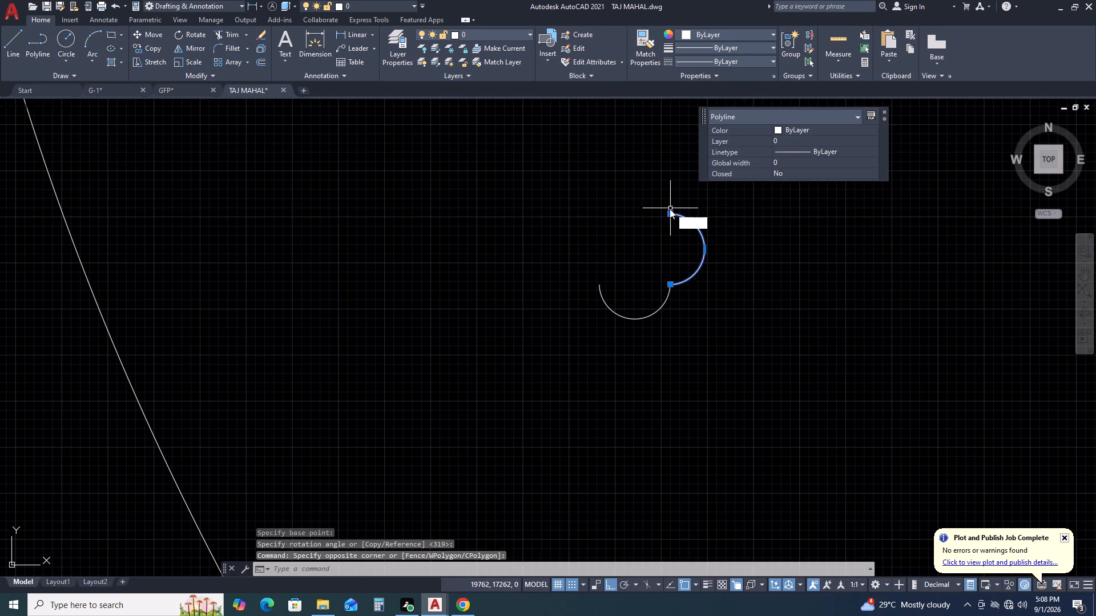
{"action": "type", "text": "I"}
{"action": "key", "text": "space"}
{"action": "left_click", "coordinate": [638, 318]}
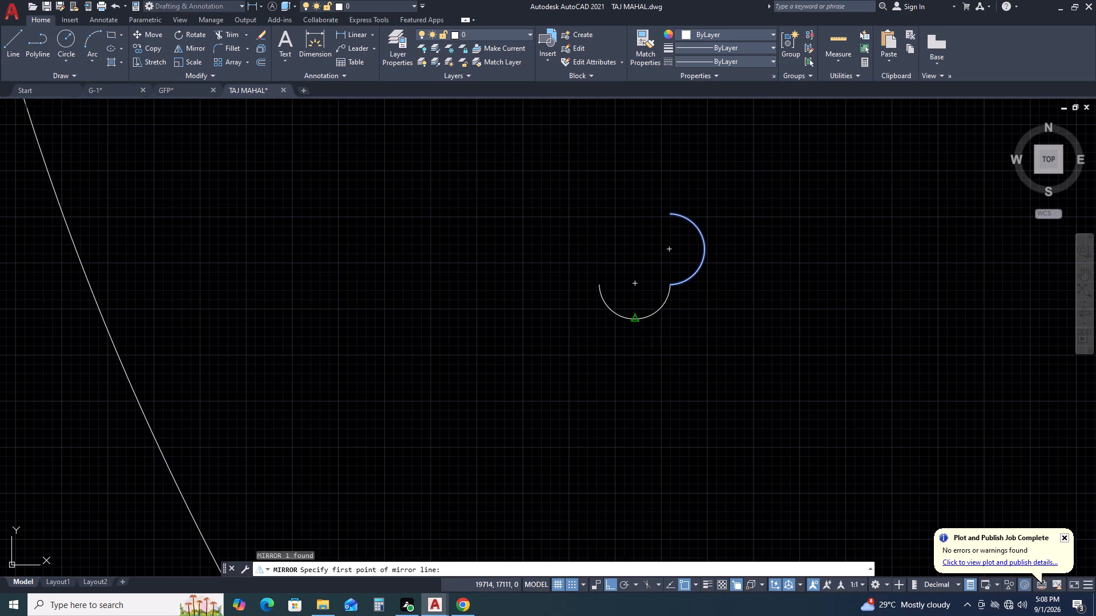
{"action": "left_click", "coordinate": [652, 160]}
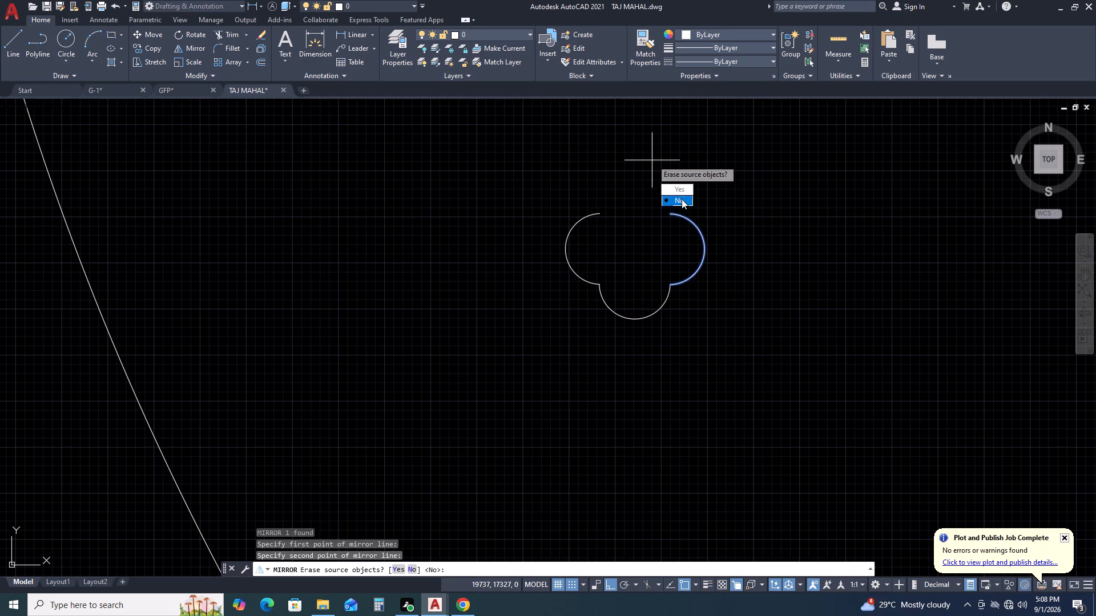
{"action": "left_click_drag", "start_coordinate": [682, 199], "coordinate": [652, 160]}
Mirror the bottom arc about a horizontal line through the right lobe's midpoint, keeping the original, to close the quatrefoil.
{"action": "left_click", "coordinate": [674, 314]}
{"action": "left_click", "coordinate": [639, 309]}
{"action": "type", "text": "MI"}
{"action": "key", "text": "space"}
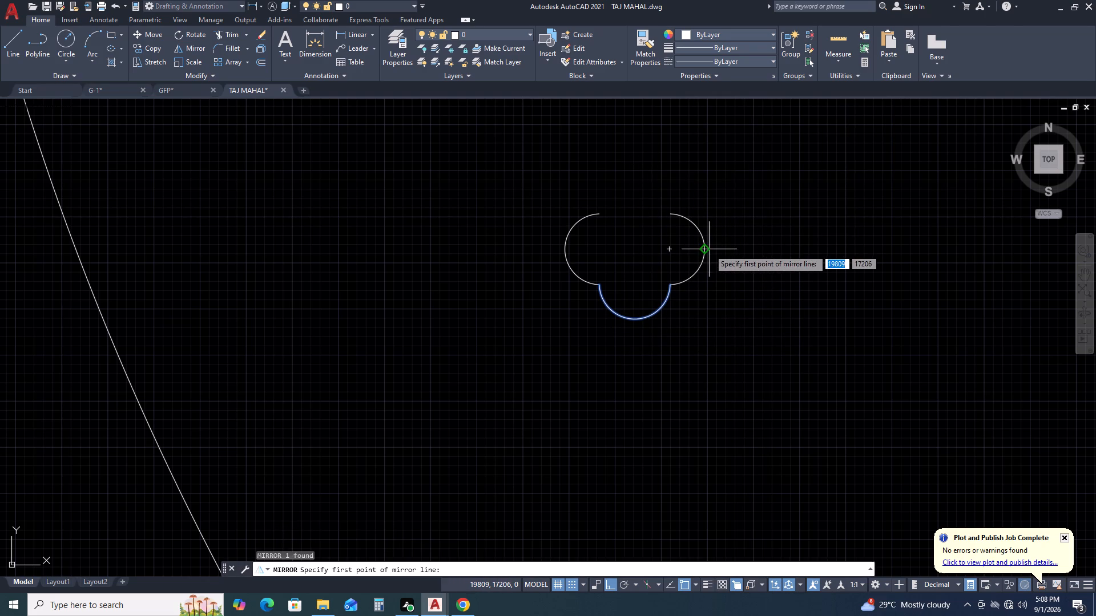
{"action": "left_click", "coordinate": [706, 249]}
{"action": "left_click", "coordinate": [795, 233]}
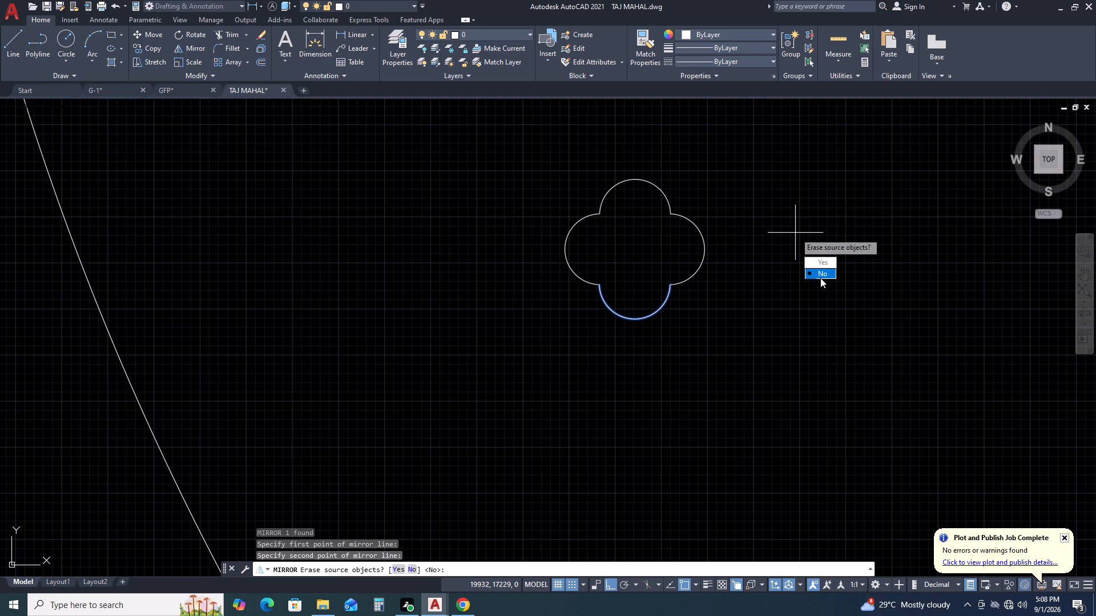
{"action": "left_click", "coordinate": [820, 278]}
Move the four-arc quatrefoil by its left lobe to the main dome's left curved edge, just below the lowest band line.
{"action": "scroll", "coordinate": [662, 199], "scroll_direction": "down", "scroll_amount": 5}
{"action": "left_click", "coordinate": [675, 195]}
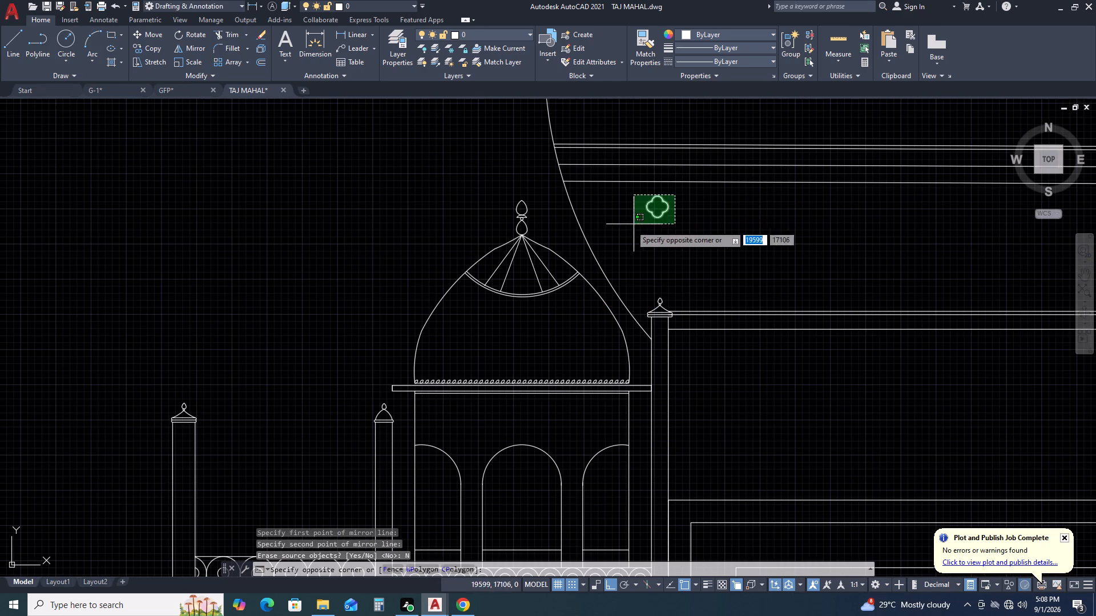
{"action": "left_click", "coordinate": [625, 230]}
{"action": "middle_click_drag", "start_coordinate": [436, 232], "coordinate": [612, 325]}
{"action": "key", "text": "m"}
{"action": "key", "text": "space"}
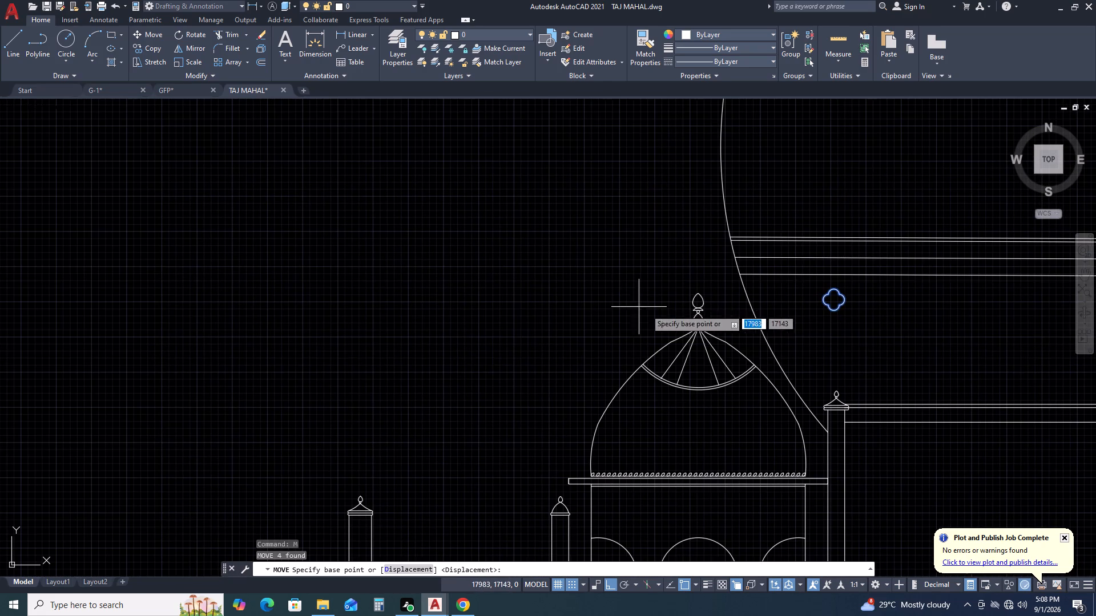
{"action": "scroll", "coordinate": [632, 277], "scroll_direction": "up", "scroll_amount": 1}
{"action": "middle_click_drag", "start_coordinate": [898, 313], "coordinate": [742, 308]}
{"action": "middle_click", "coordinate": [734, 306]}
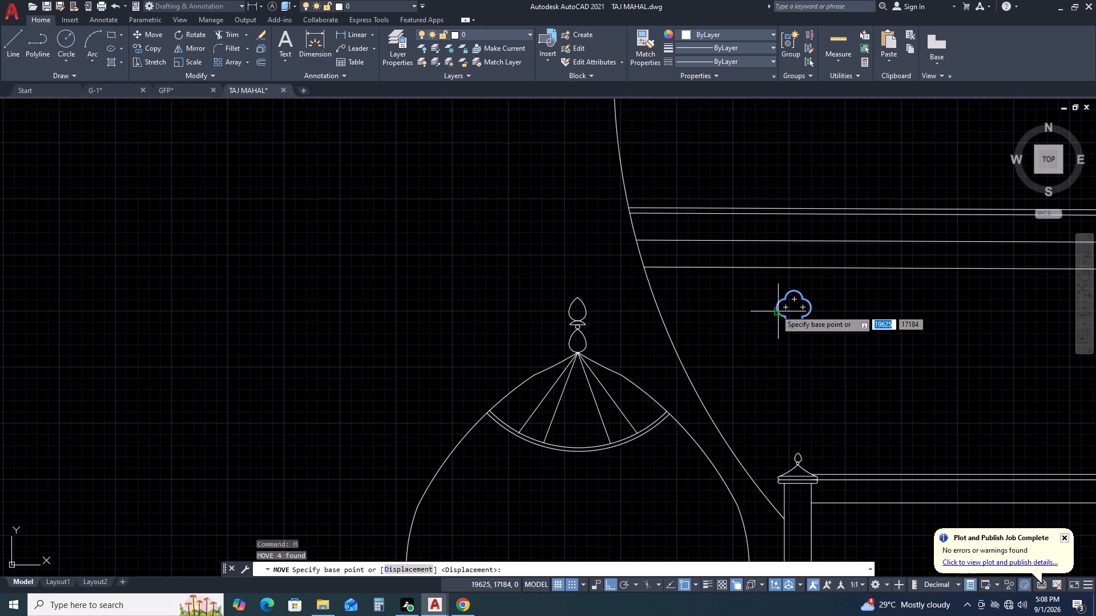
{"action": "left_click", "coordinate": [776, 310]}
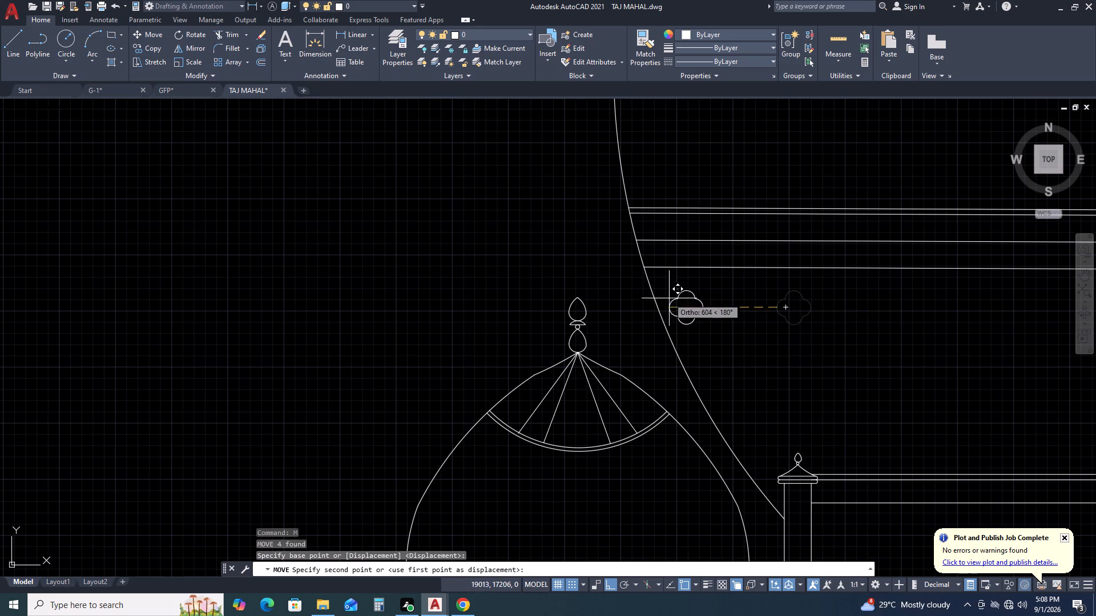
{"action": "left_click", "coordinate": [654, 286]}
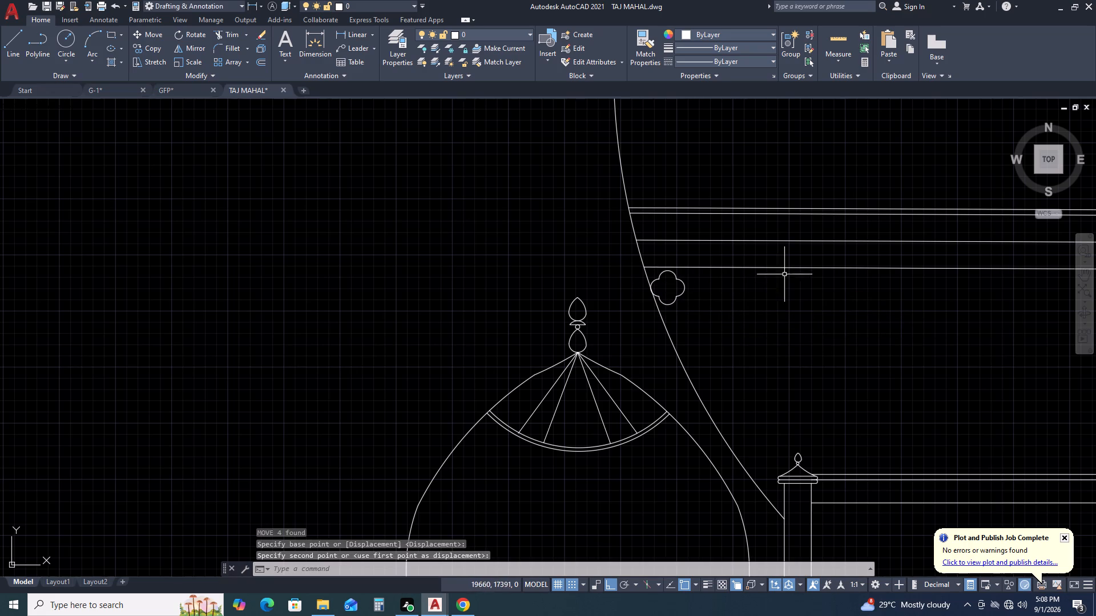
Move the whole quatrefoil slightly up and left by its left lobe, keeping it against the dome's curved edge.
{"action": "middle_click_drag", "start_coordinate": [800, 301], "coordinate": [606, 297]}
{"action": "scroll", "coordinate": [417, 298], "scroll_direction": "up", "scroll_amount": 1}
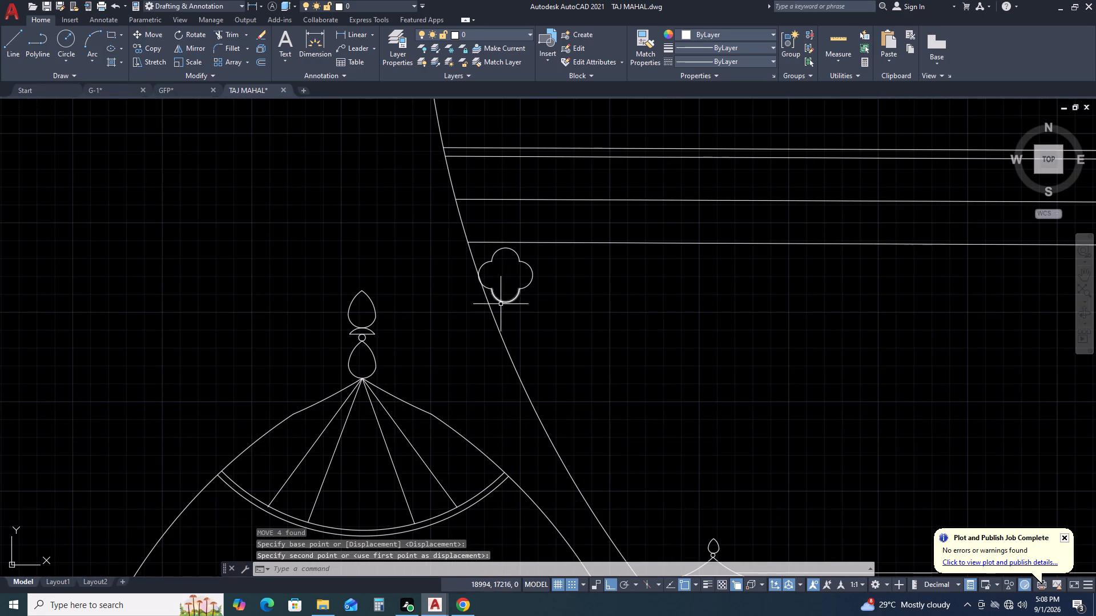
{"action": "scroll", "coordinate": [490, 277], "scroll_direction": "up", "scroll_amount": 1}
{"action": "left_click", "coordinate": [594, 255]}
{"action": "left_click", "coordinate": [522, 296]}
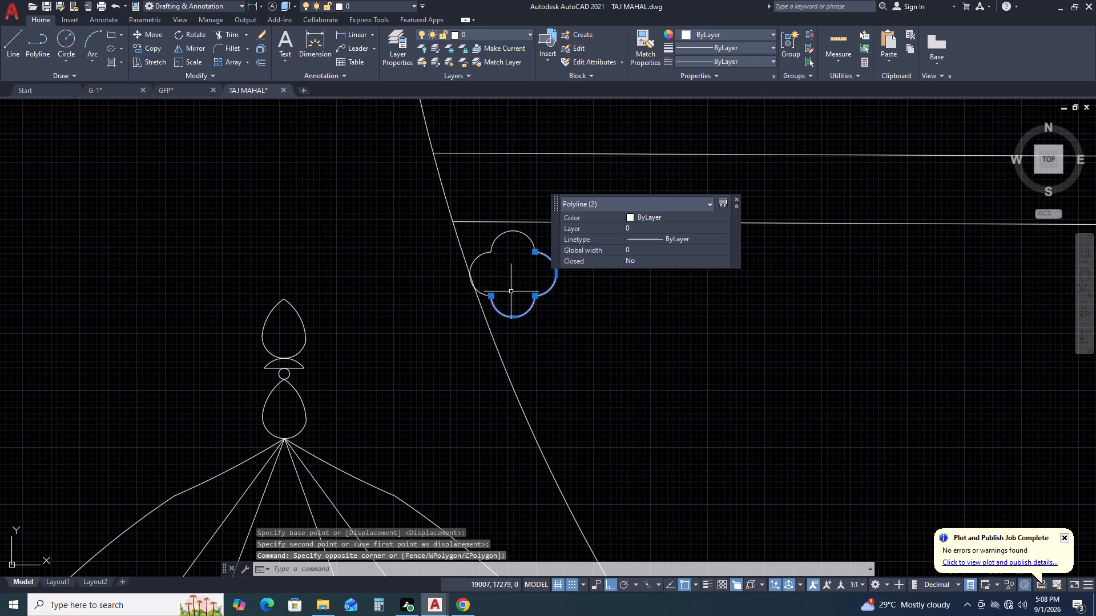
{"action": "middle_click_drag", "start_coordinate": [501, 261], "coordinate": [539, 318]}
{"action": "scroll", "coordinate": [598, 314], "scroll_direction": "down", "scroll_amount": 1}
{"action": "left_click", "coordinate": [591, 302]}
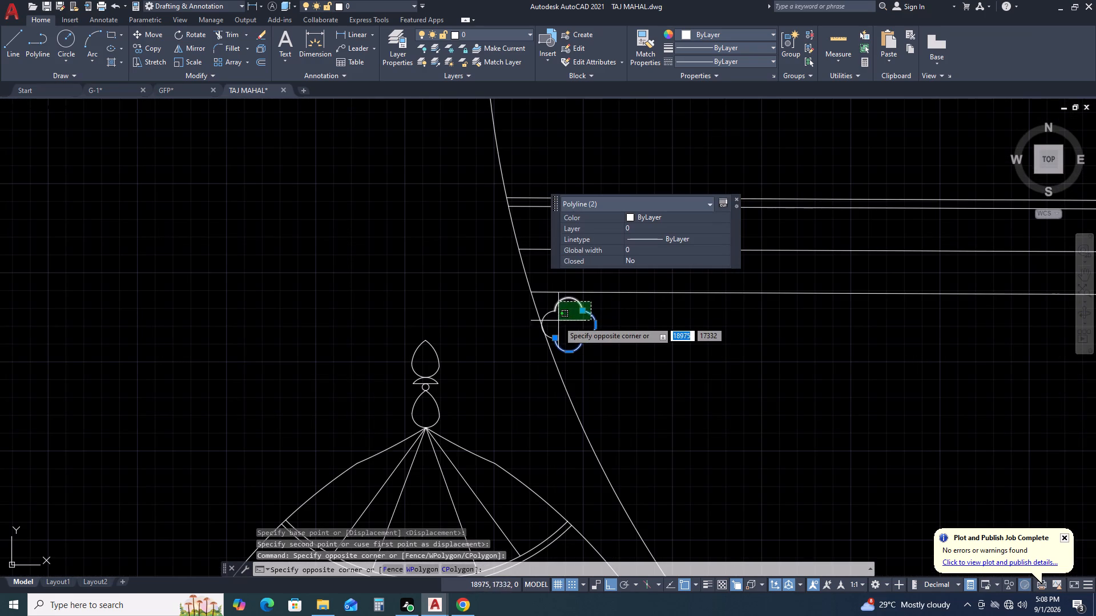
{"action": "left_click", "coordinate": [549, 330]}
{"action": "middle_click_drag", "start_coordinate": [589, 343], "coordinate": [507, 313]}
{"action": "type", "text": "M"}
{"action": "key", "text": "space"}
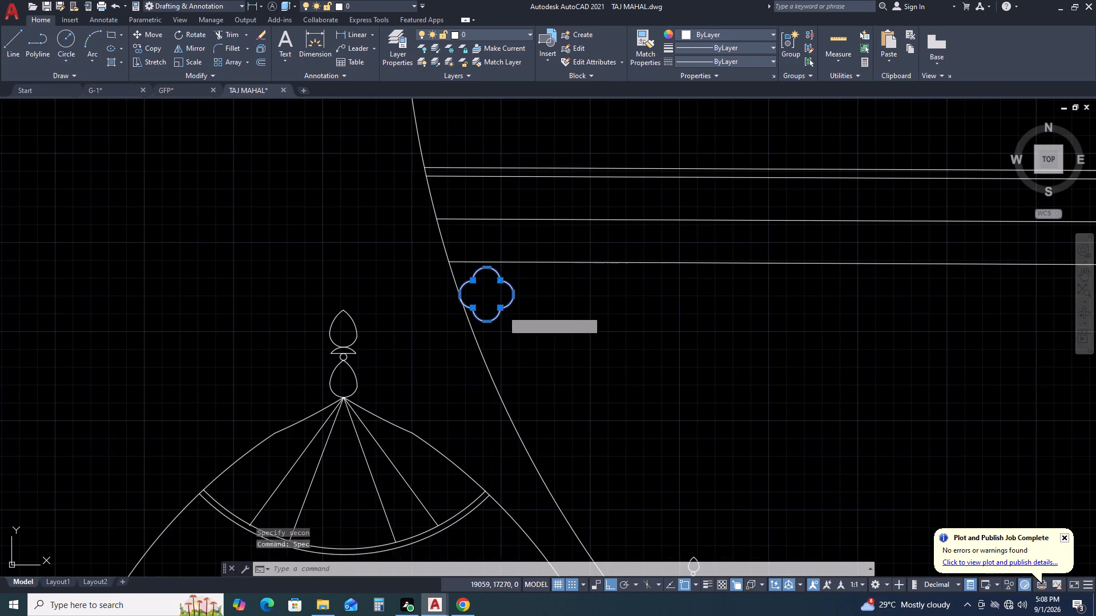
{"action": "scroll", "coordinate": [479, 287], "scroll_direction": "up", "scroll_amount": 2}
{"action": "left_click", "coordinate": [425, 319]}
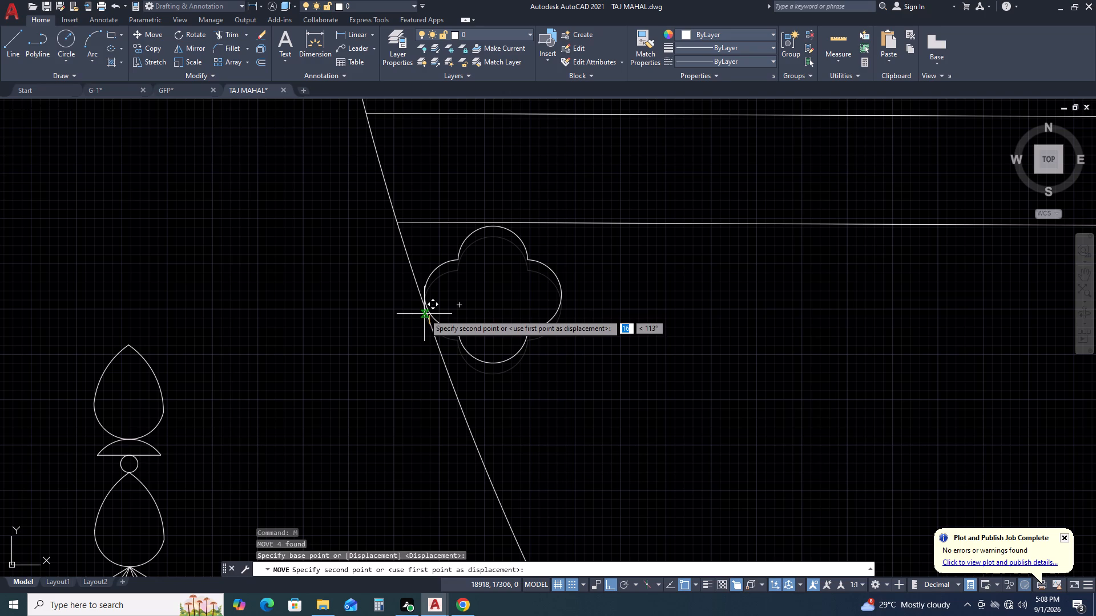
{"action": "left_click", "coordinate": [424, 314]}
Move the quatrefoil by the top of its upper lobe onto the dome's lowest band line, clear of the curved edge.
{"action": "left_click", "coordinate": [559, 245]}
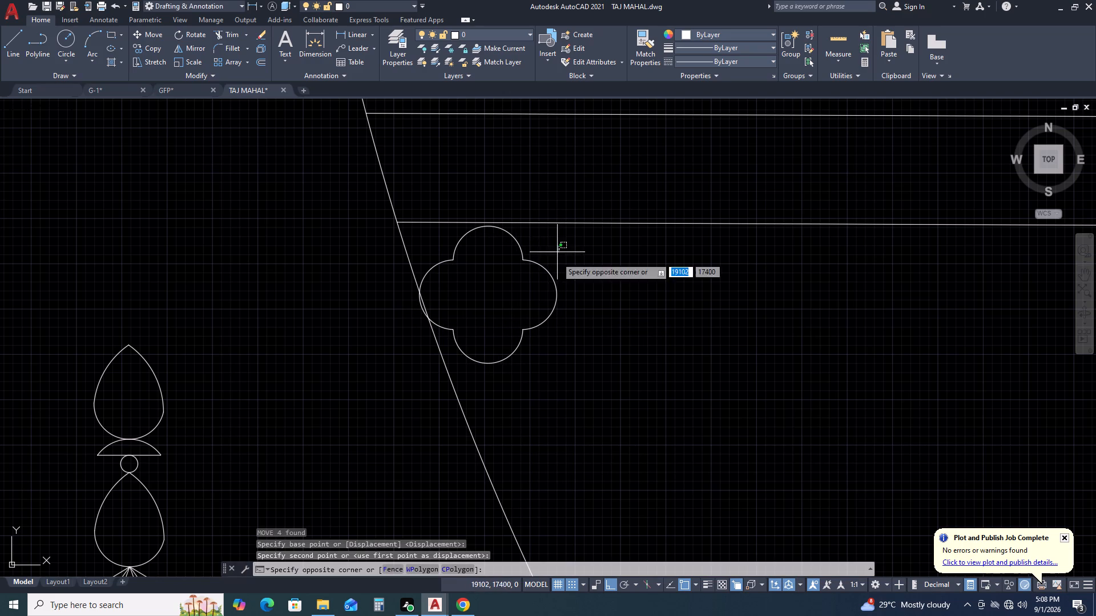
{"action": "left_click", "coordinate": [450, 350]}
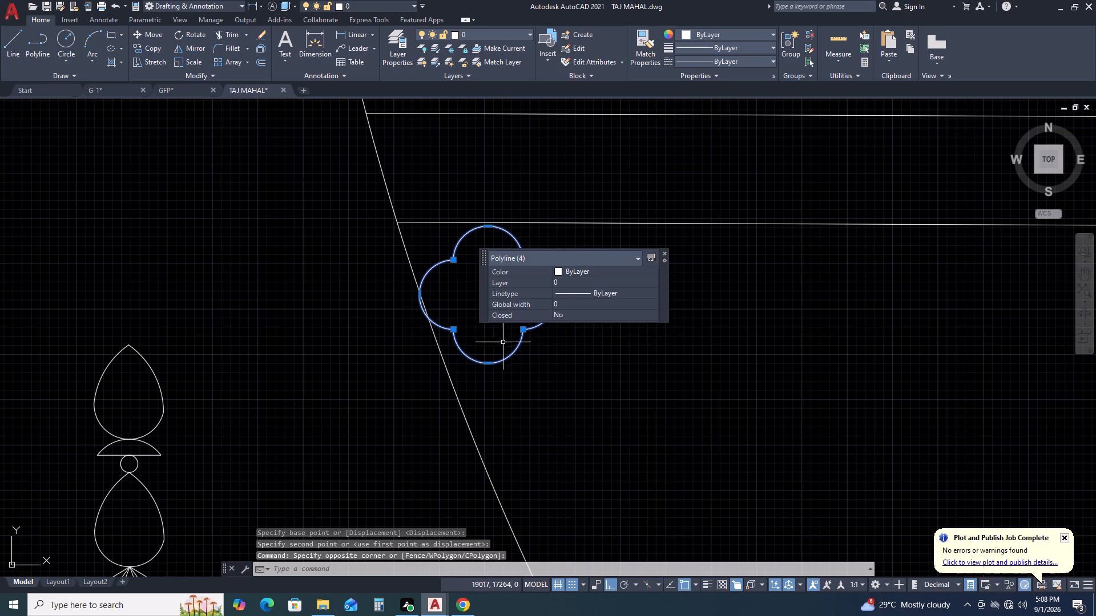
{"action": "type", "text": "M"}
{"action": "key", "text": "space"}
{"action": "scroll", "coordinate": [463, 212], "scroll_direction": "up", "scroll_amount": 2}
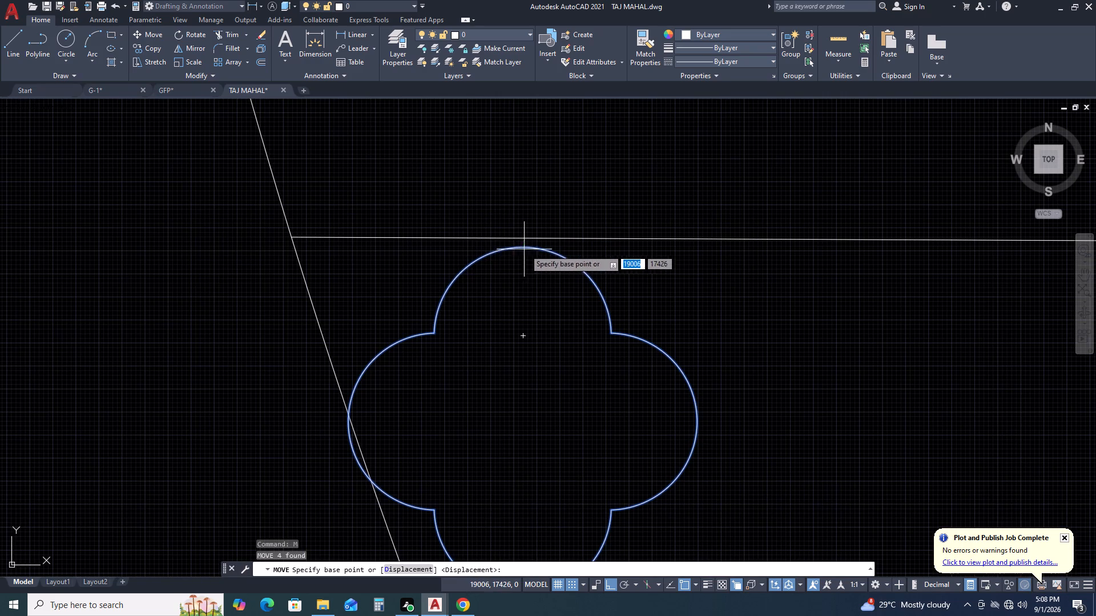
{"action": "left_click", "coordinate": [526, 249]}
{"action": "left_click", "coordinate": [538, 240]}
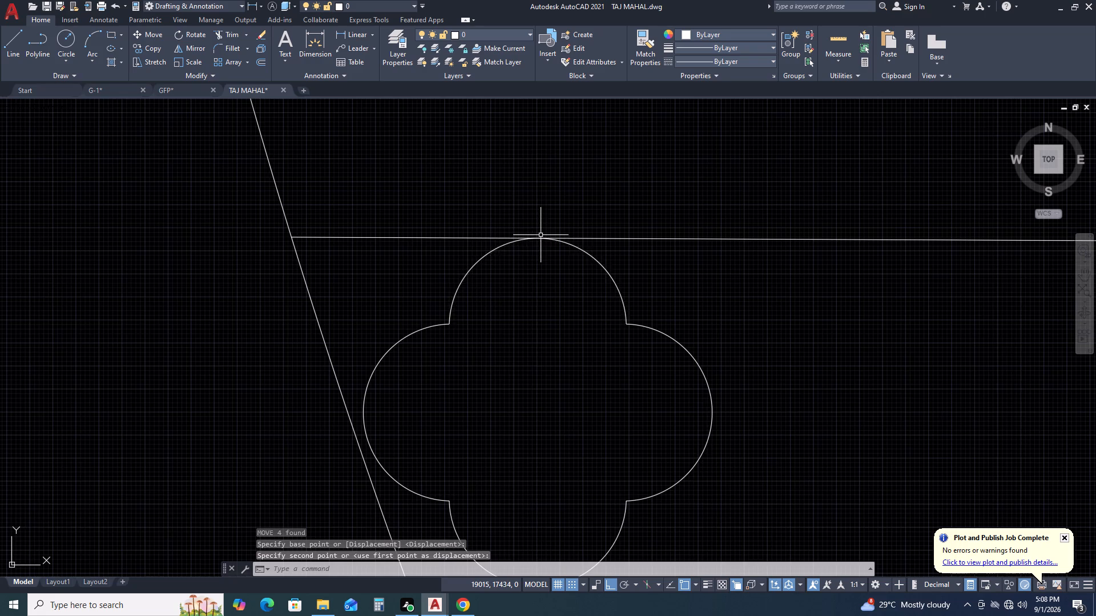
Offset each of the quatrefoil's four lobes 20 mm inward.
{"action": "scroll", "coordinate": [542, 235], "scroll_direction": "down", "scroll_amount": 2}
{"action": "left_click", "coordinate": [610, 266]}
{"action": "left_click", "coordinate": [593, 286]}
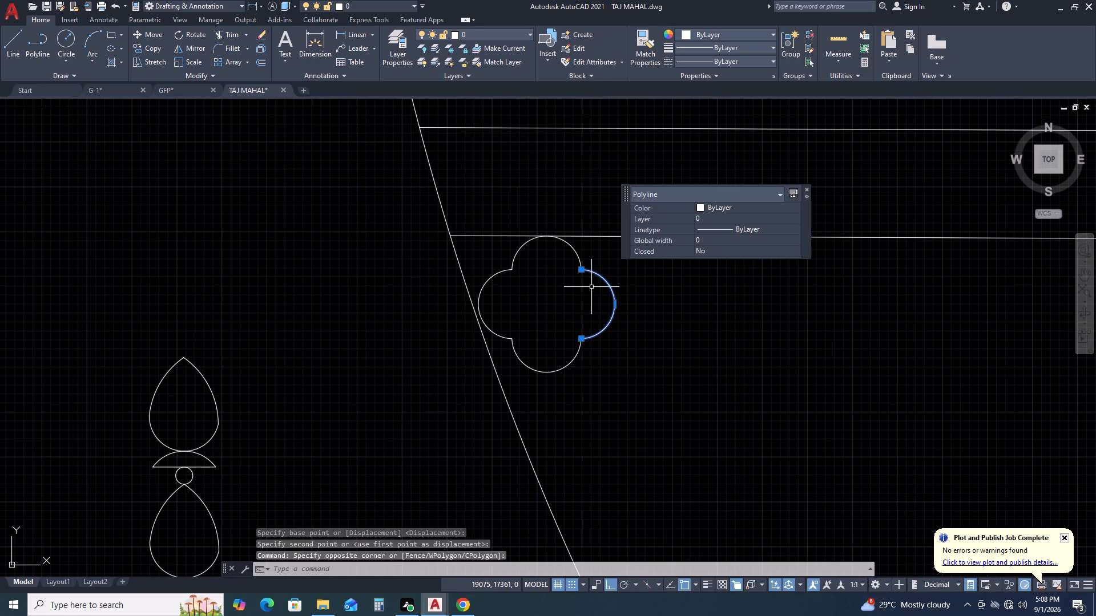
{"action": "type", "text": "O"}
{"action": "key", "text": "space"}
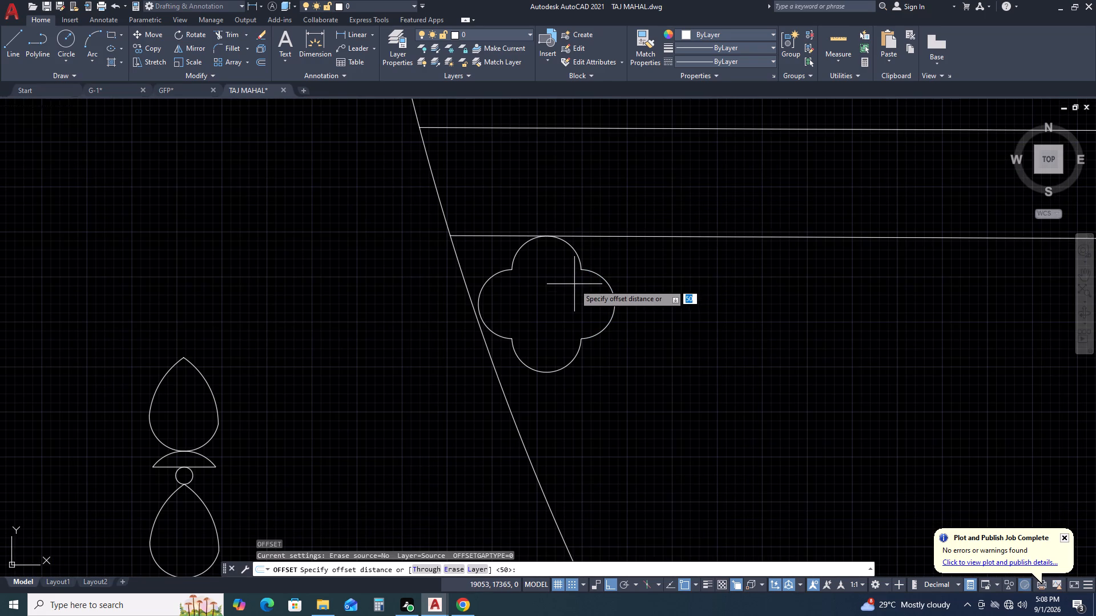
{"action": "type", "text": "20"}
{"action": "key", "text": "Return"}
{"action": "left_click", "coordinate": [526, 294]}
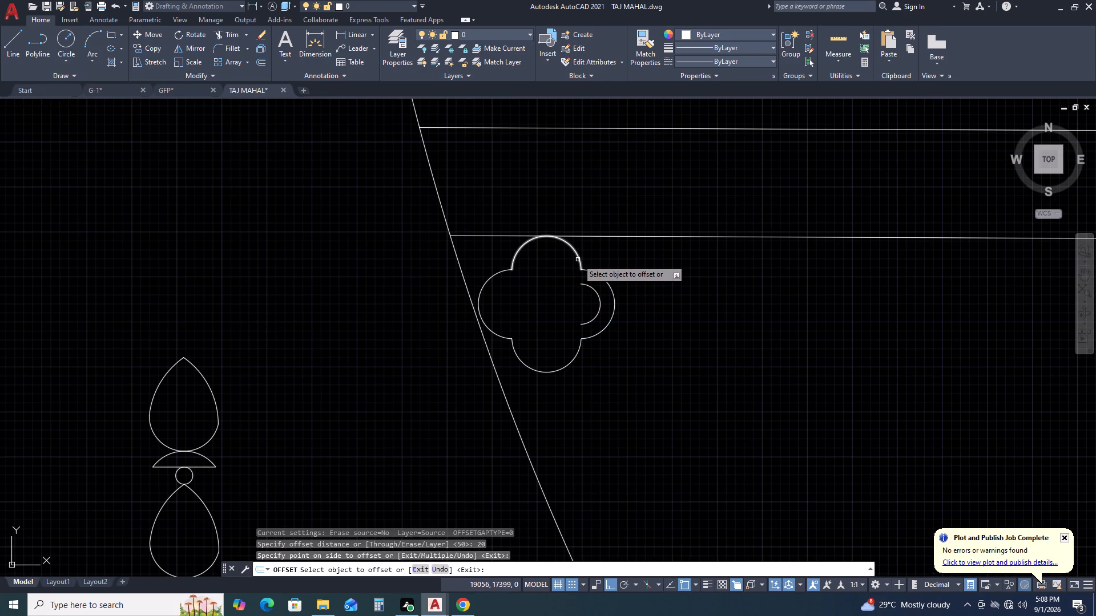
{"action": "left_click", "coordinate": [578, 257]}
{"action": "left_click", "coordinate": [569, 270]}
{"action": "left_click", "coordinate": [504, 270]}
{"action": "left_click", "coordinate": [531, 291]}
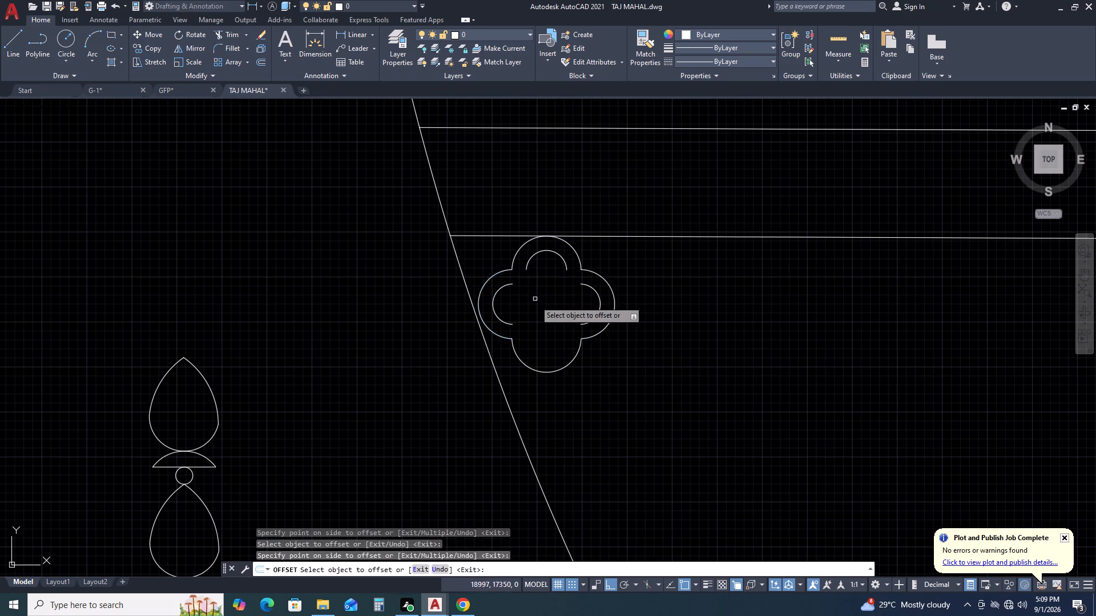
{"action": "left_click", "coordinate": [530, 363]}
{"action": "left_click", "coordinate": [540, 306]}
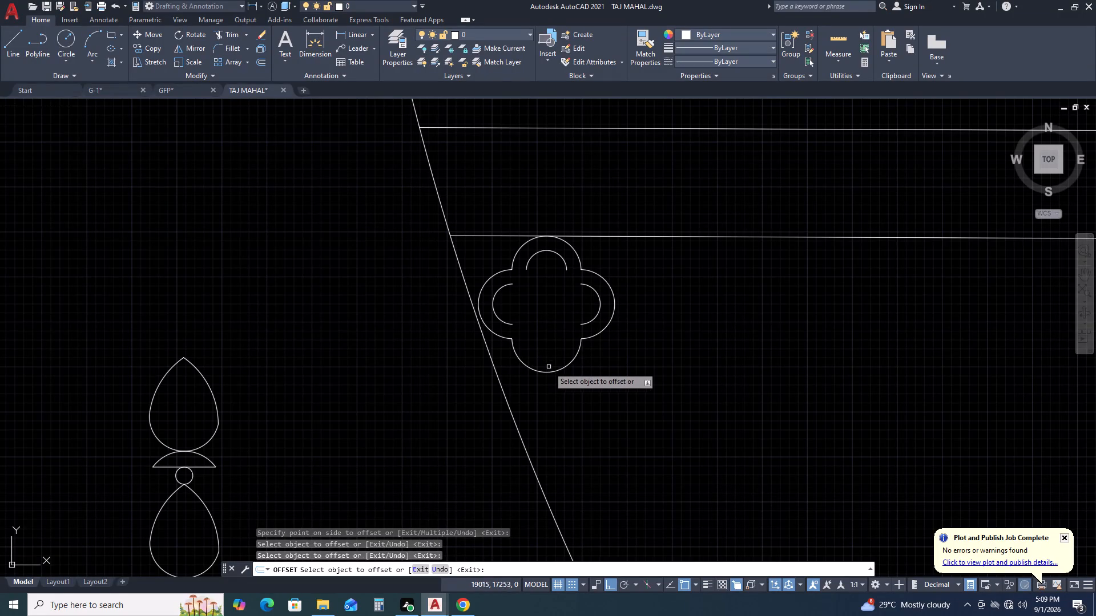
{"action": "left_click", "coordinate": [550, 371]}
{"action": "left_click_drag", "start_coordinate": [559, 289], "coordinate": [564, 277]}
{"action": "key", "text": "Escape"}
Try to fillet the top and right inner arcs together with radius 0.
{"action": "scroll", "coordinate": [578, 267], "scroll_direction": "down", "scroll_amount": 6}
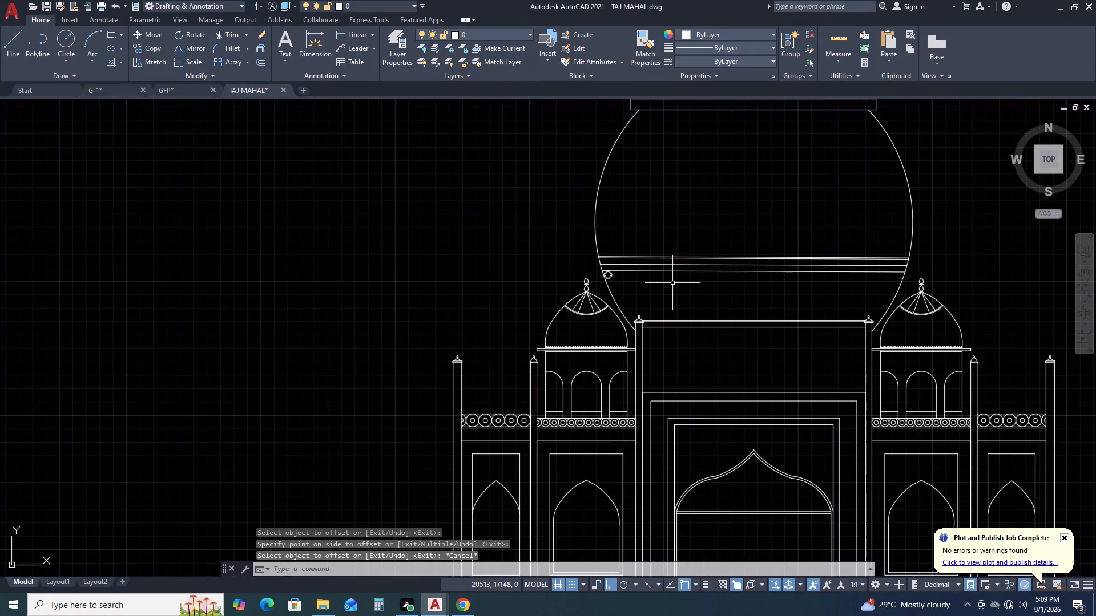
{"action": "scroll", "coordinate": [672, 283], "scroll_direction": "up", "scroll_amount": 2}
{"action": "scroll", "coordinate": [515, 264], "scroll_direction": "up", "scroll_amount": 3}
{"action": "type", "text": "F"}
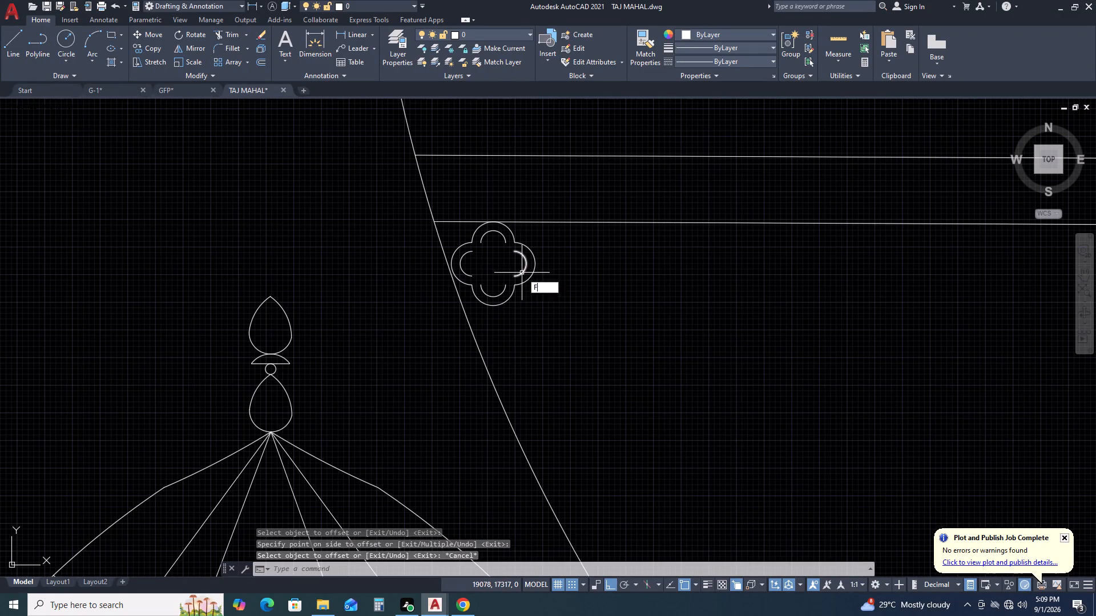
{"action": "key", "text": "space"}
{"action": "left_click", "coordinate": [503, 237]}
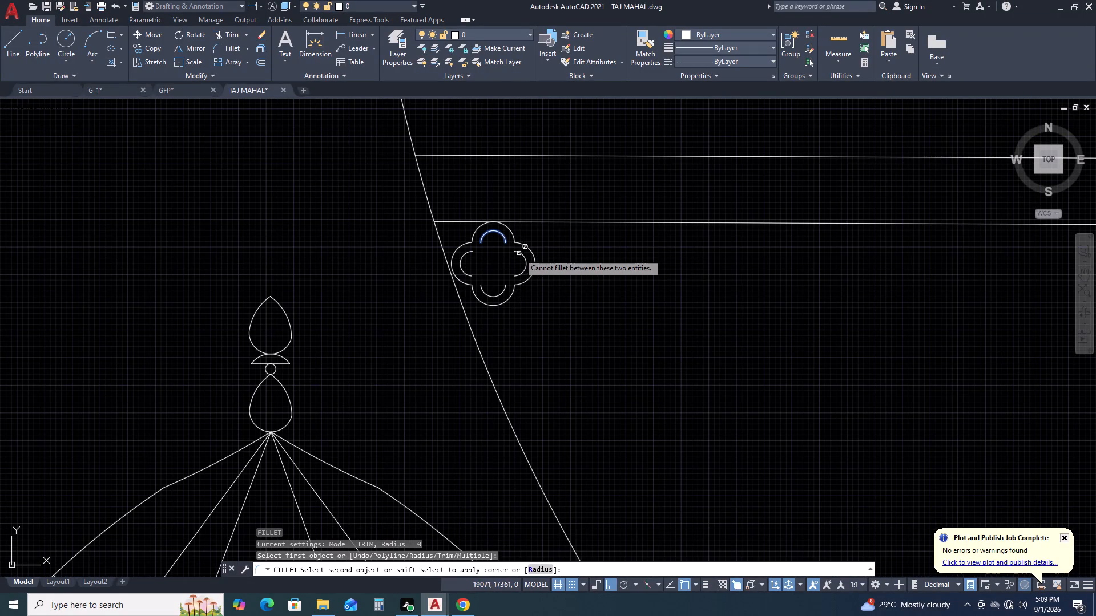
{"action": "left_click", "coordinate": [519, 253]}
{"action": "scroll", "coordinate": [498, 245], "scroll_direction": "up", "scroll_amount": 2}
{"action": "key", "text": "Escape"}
Stretch the top inner arc's right end downward and the right inner arc's upper end leftward so they meet.
{"action": "left_click", "coordinate": [522, 235]}
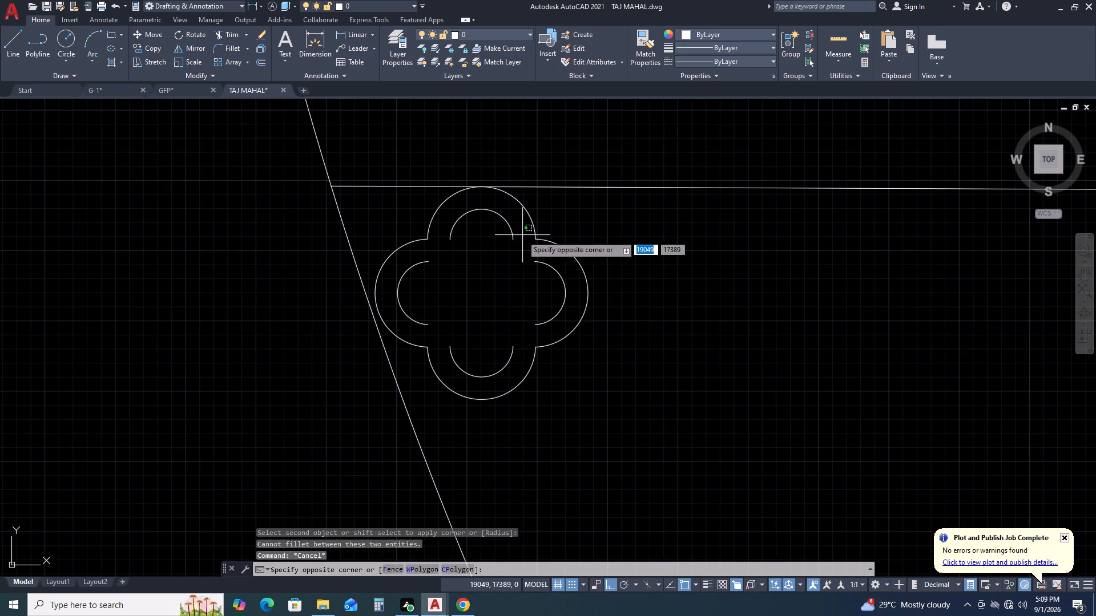
{"action": "left_click", "coordinate": [507, 236]}
{"action": "scroll", "coordinate": [511, 248], "scroll_direction": "up", "scroll_amount": 2}
{"action": "left_click", "coordinate": [511, 227]}
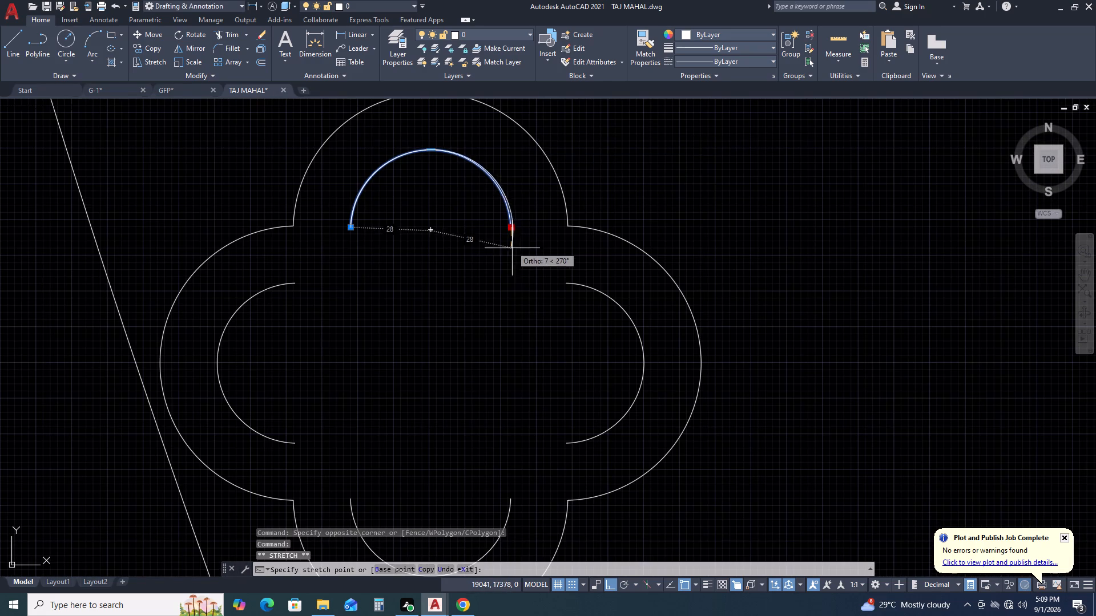
{"action": "left_click", "coordinate": [521, 279]}
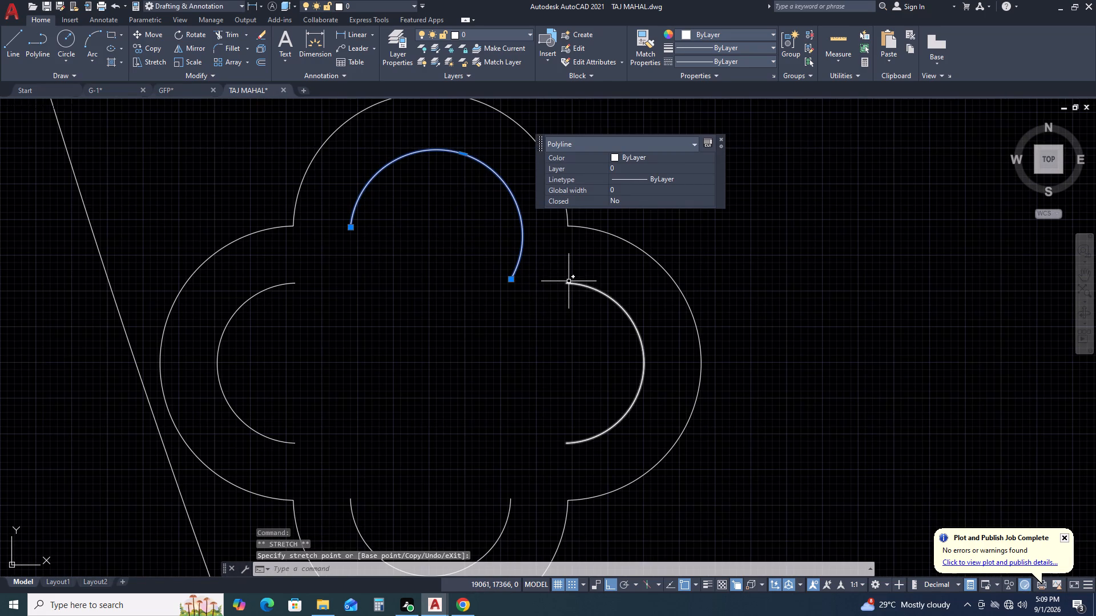
{"action": "left_click", "coordinate": [569, 281]}
{"action": "left_click", "coordinate": [567, 286]}
{"action": "left_click", "coordinate": [567, 286]}
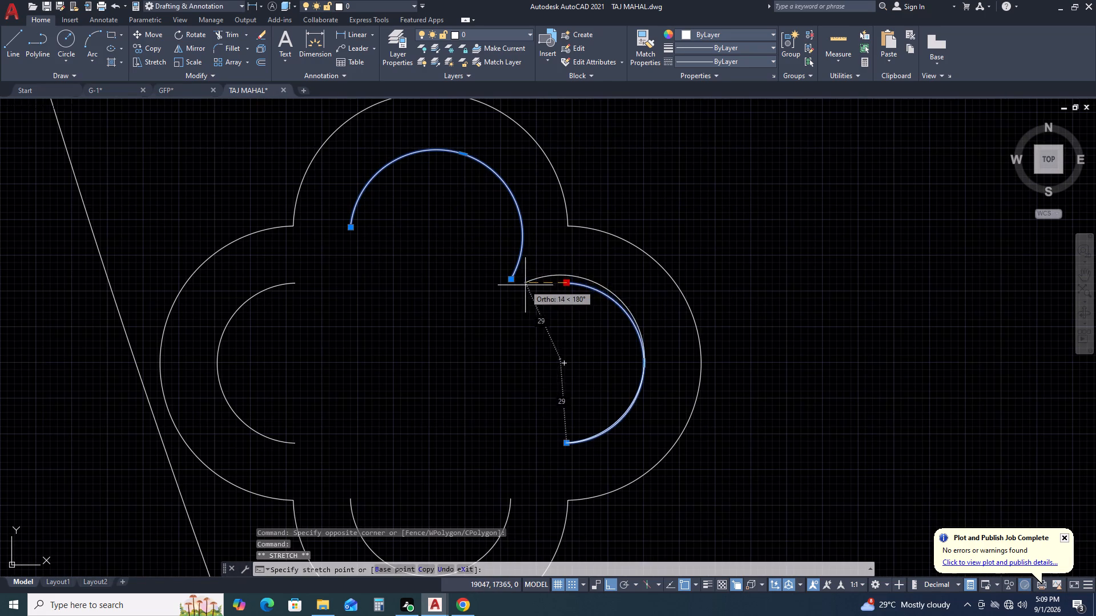
{"action": "left_click", "coordinate": [509, 281]}
Stretch the right inner arc's lower end leftward and the bottom inner arc's right end upward so they meet.
{"action": "scroll", "coordinate": [567, 289], "scroll_direction": "down", "scroll_amount": 2}
{"action": "middle_click_drag", "start_coordinate": [570, 319], "coordinate": [534, 273]}
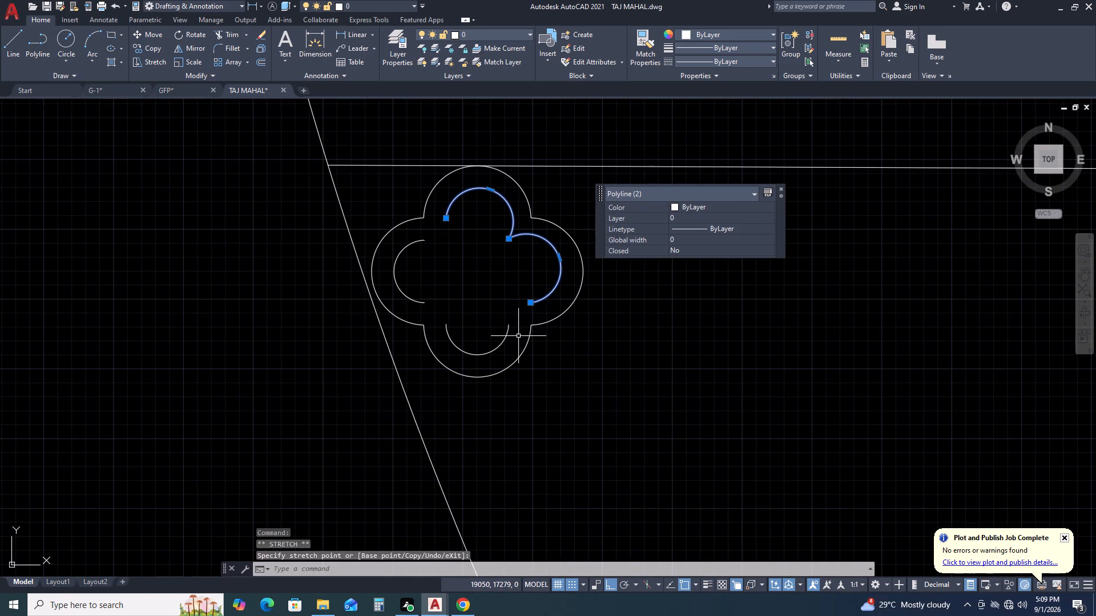
{"action": "left_click", "coordinate": [513, 325]}
{"action": "left_click", "coordinate": [505, 330]}
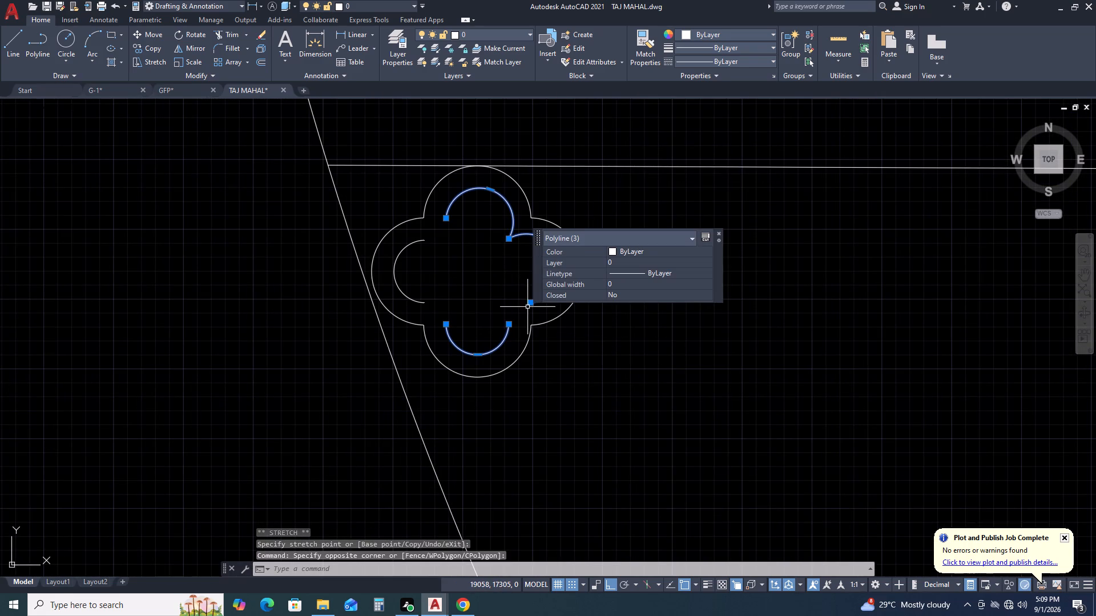
{"action": "left_click", "coordinate": [530, 303]}
{"action": "left_click", "coordinate": [514, 302]}
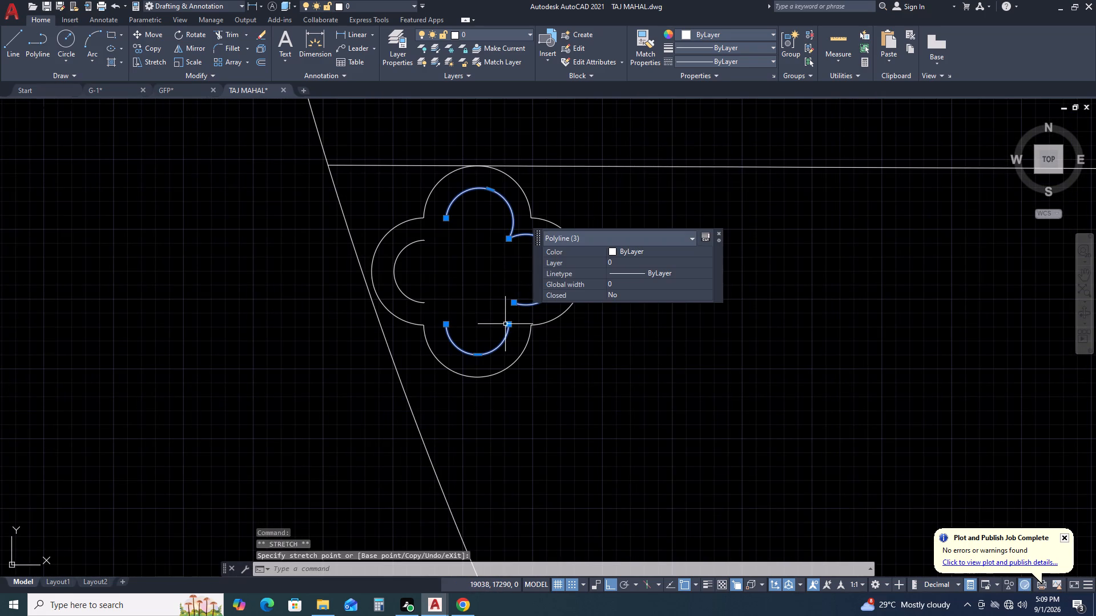
{"action": "left_click", "coordinate": [509, 323]}
{"action": "left_click", "coordinate": [513, 303]}
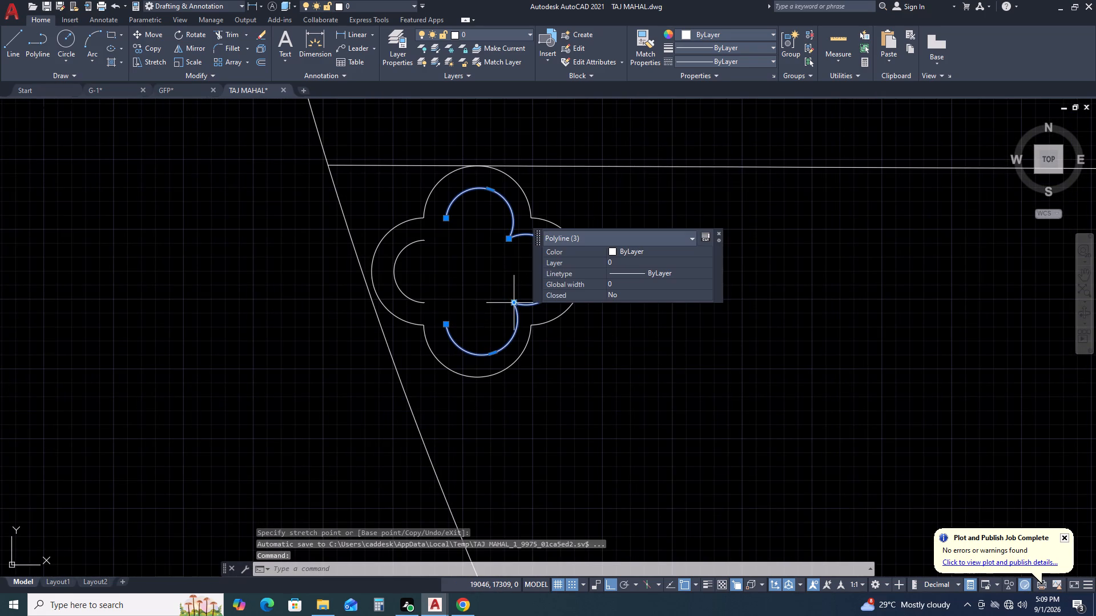
Stretch the bottom inner arc's left end upward and the left inner arc's lower end rightward so they meet.
{"action": "left_click", "coordinate": [445, 323]}
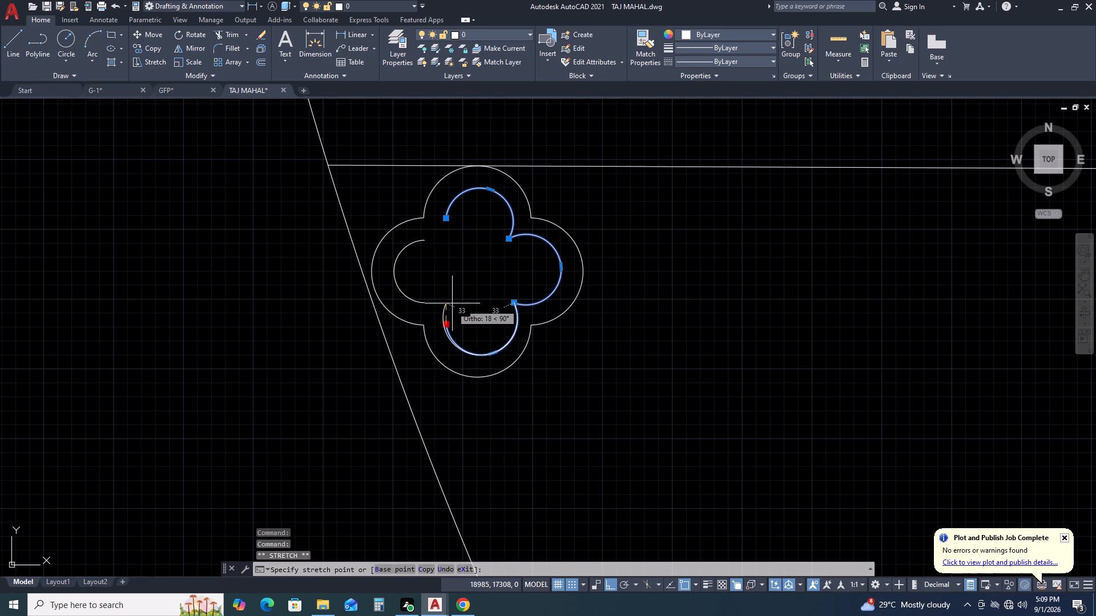
{"action": "left_click", "coordinate": [453, 303]}
{"action": "left_click", "coordinate": [424, 303]}
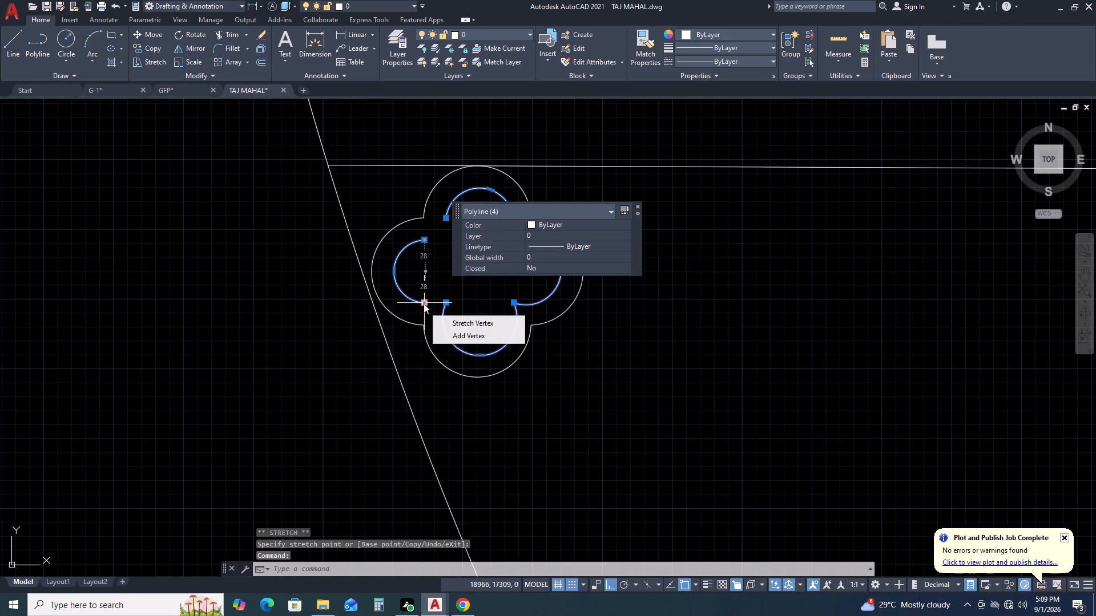
{"action": "left_click", "coordinate": [424, 303]}
{"action": "left_click", "coordinate": [449, 302]}
Stretch the left inner arc's upper end rightward and the top inner arc's left end down to it, closing the inner quatrefoil.
{"action": "middle_click_drag", "start_coordinate": [460, 276], "coordinate": [393, 363]}
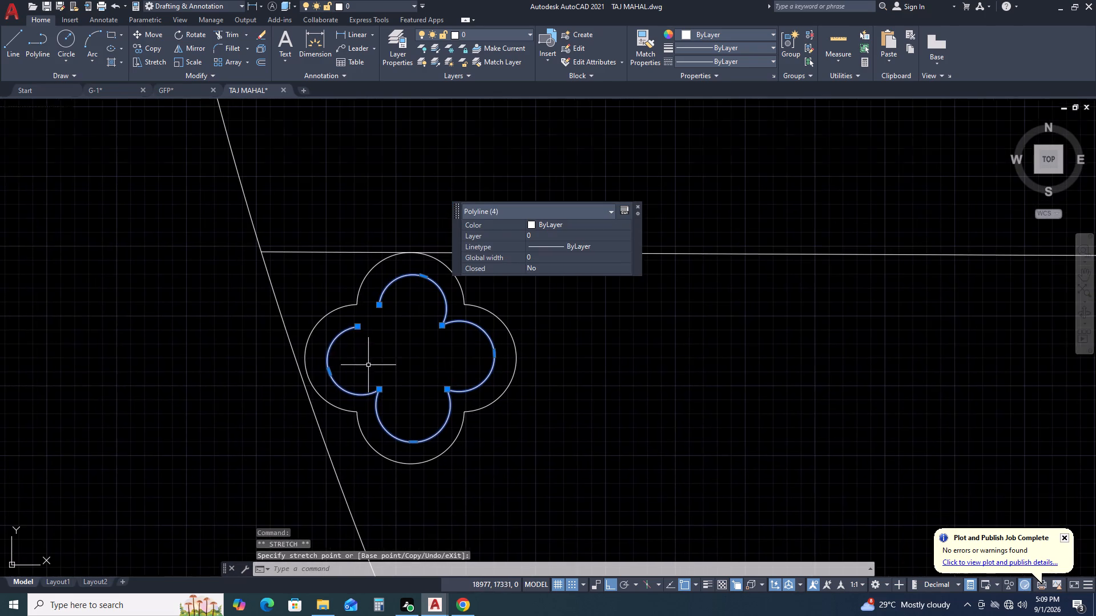
{"action": "left_click", "coordinate": [360, 327]}
{"action": "left_click", "coordinate": [375, 326]}
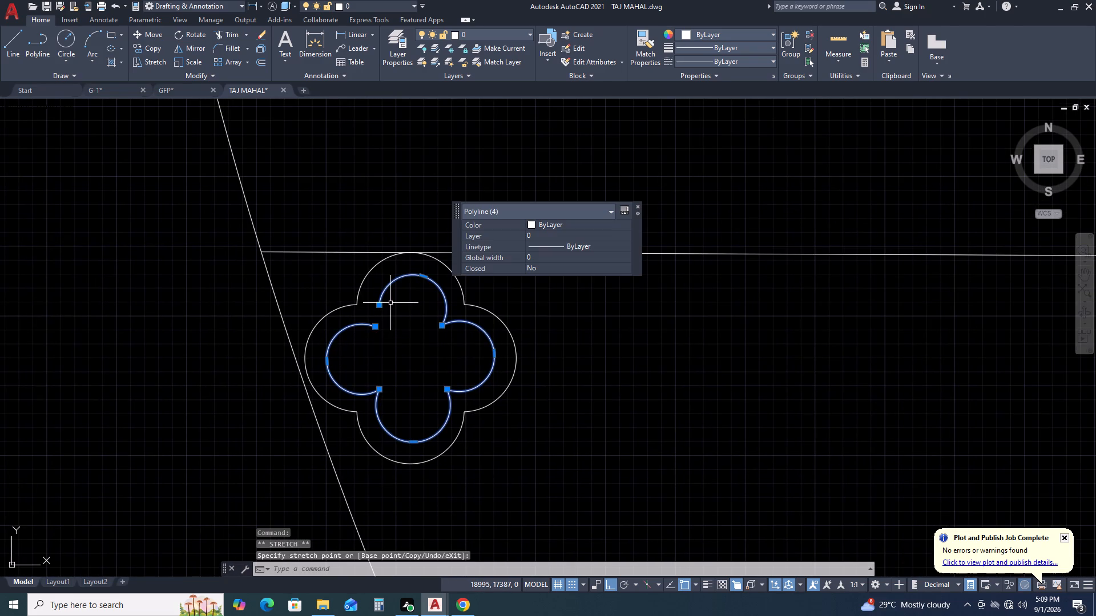
{"action": "left_click", "coordinate": [379, 306]}
{"action": "left_click", "coordinate": [372, 328]}
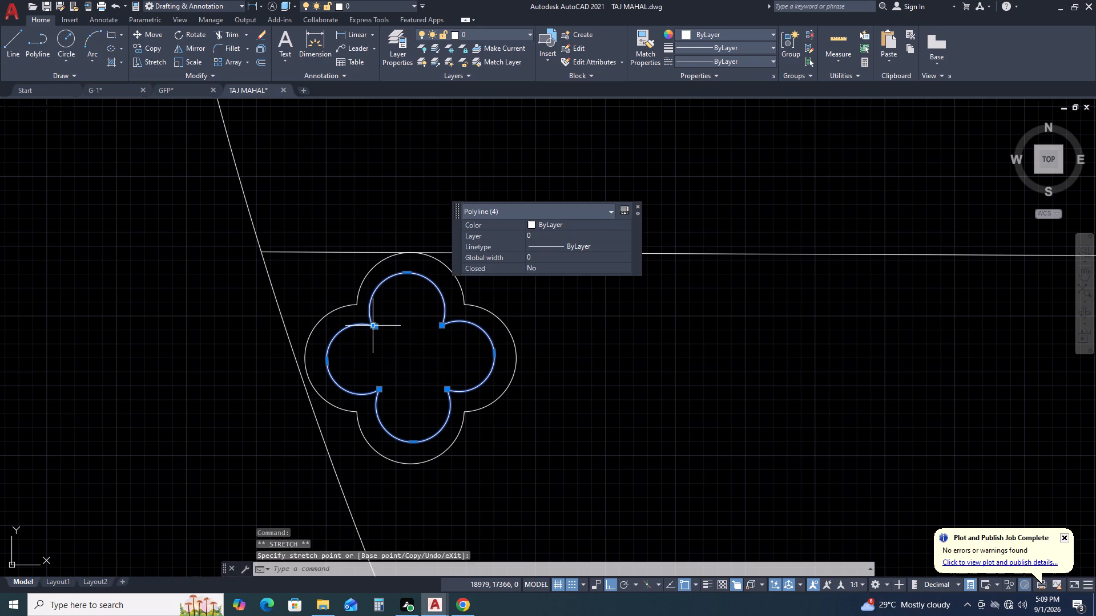
Copy the double-outlined quatrefoil from its outer outline's leftmost point, placing two touching copies to the right at about 189 mm spacing.
{"action": "scroll", "coordinate": [373, 329], "scroll_direction": "up", "scroll_amount": 4}
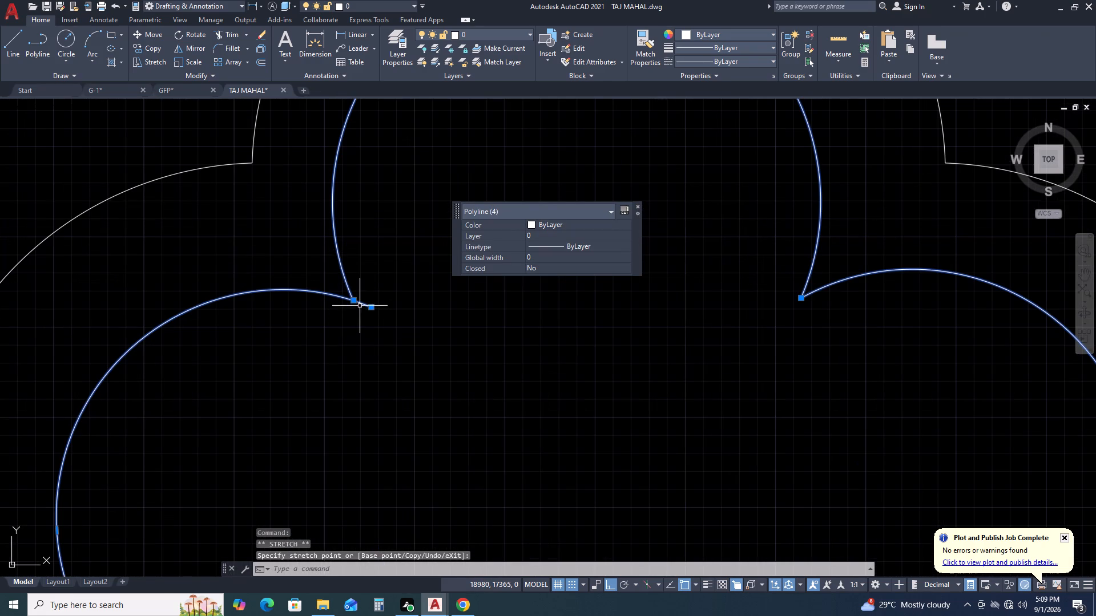
{"action": "key", "text": "Escape"}
{"action": "scroll", "coordinate": [503, 279], "scroll_direction": "down", "scroll_amount": 6}
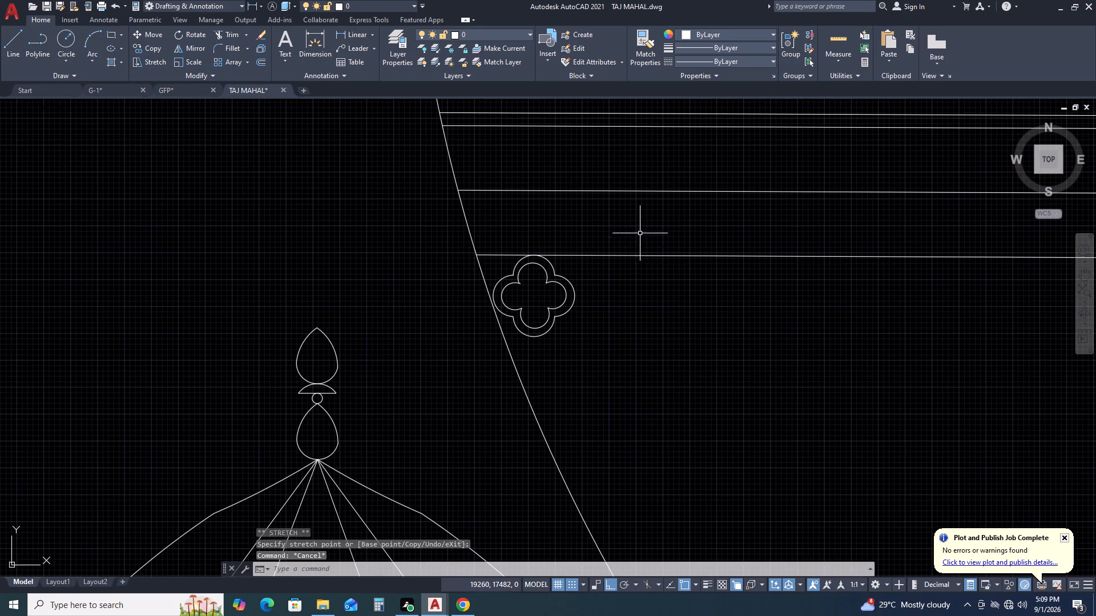
{"action": "middle_click_drag", "start_coordinate": [493, 376], "coordinate": [509, 318]}
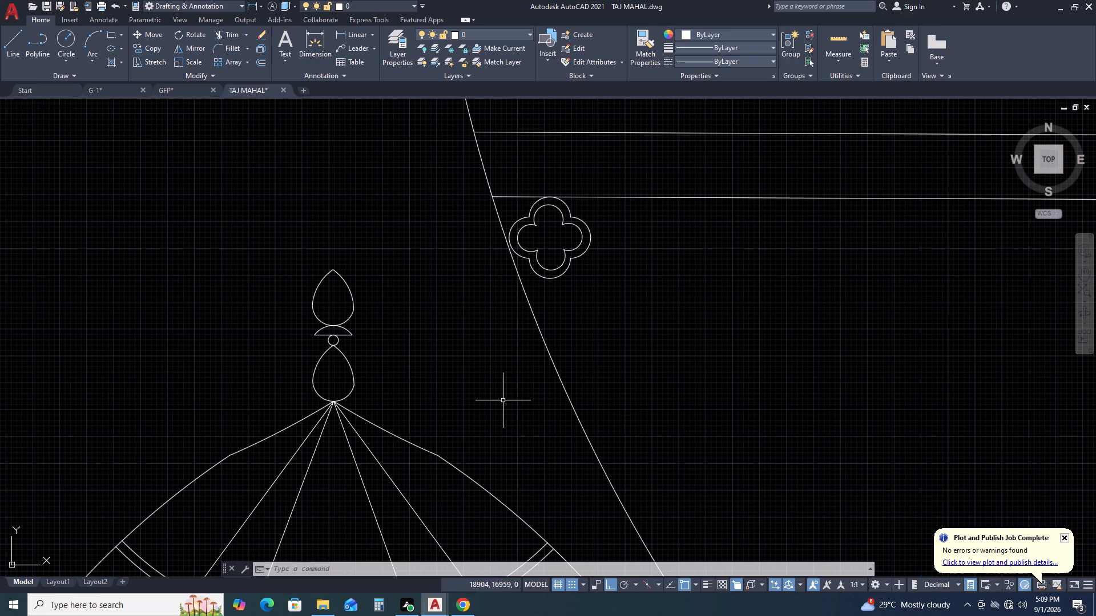
{"action": "left_click", "coordinate": [445, 171]}
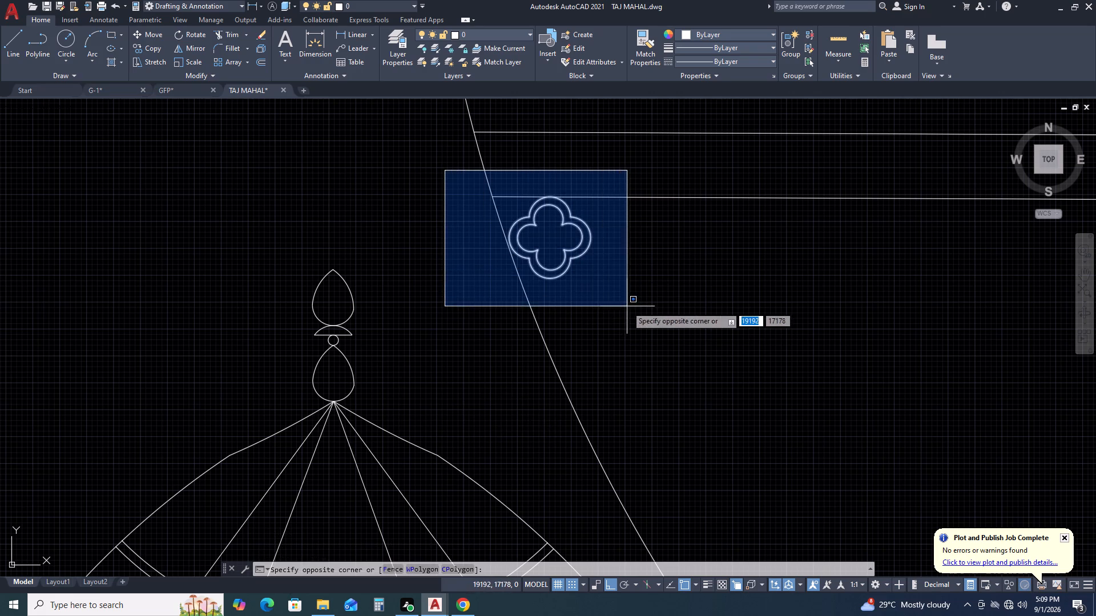
{"action": "left_click", "coordinate": [627, 306]}
{"action": "middle_click_drag", "start_coordinate": [648, 283], "coordinate": [464, 272]}
{"action": "key", "text": "c"}
{"action": "type", "text": "O"}
{"action": "key", "text": "space"}
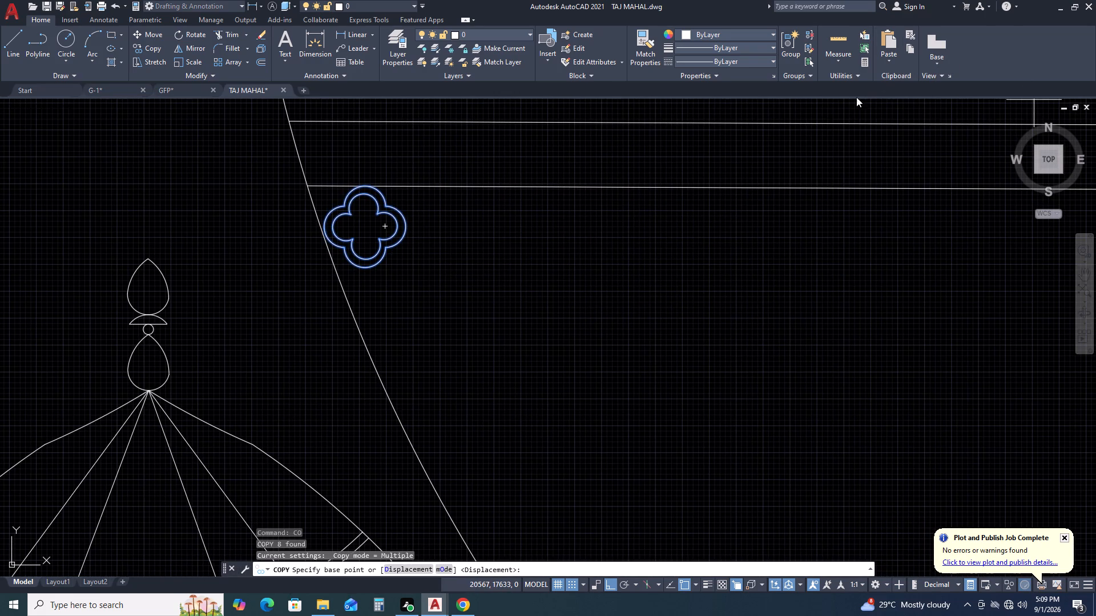
{"action": "scroll", "coordinate": [320, 230], "scroll_direction": "up", "scroll_amount": 2}
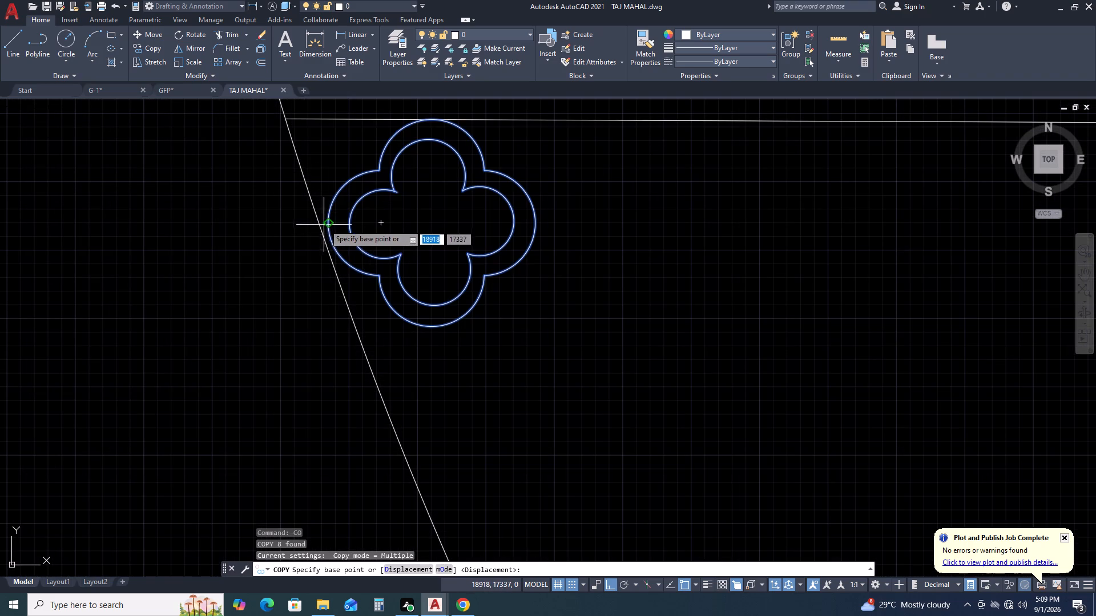
{"action": "left_click", "coordinate": [327, 222]}
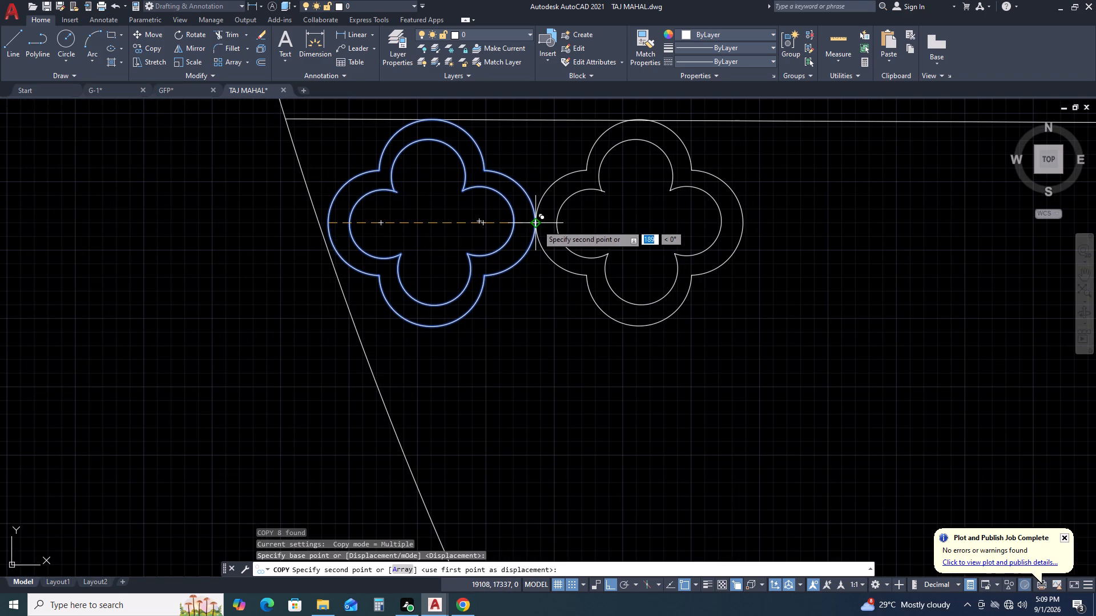
{"action": "left_click", "coordinate": [535, 224]}
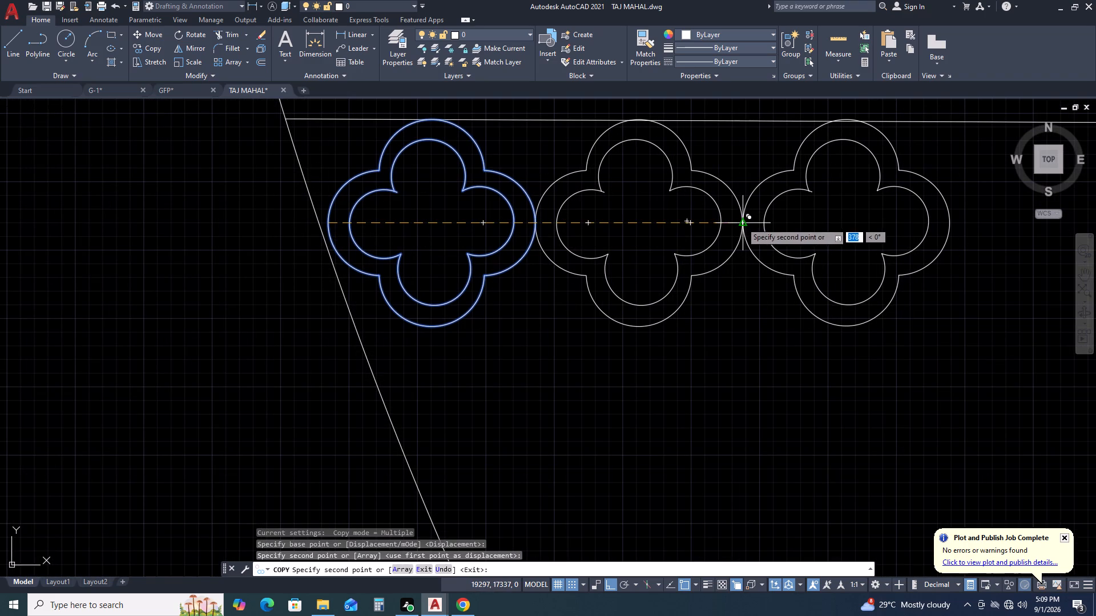
{"action": "left_click", "coordinate": [743, 224]}
Continue the quatrefoil row under the dome's lowest band line with five more copies, each touching the previous one's right lobe.
{"action": "scroll", "coordinate": [736, 229], "scroll_direction": "down", "scroll_amount": 2}
{"action": "middle_click_drag", "start_coordinate": [793, 232], "coordinate": [426, 208]}
{"action": "scroll", "coordinate": [402, 206], "scroll_direction": "down", "scroll_amount": 1}
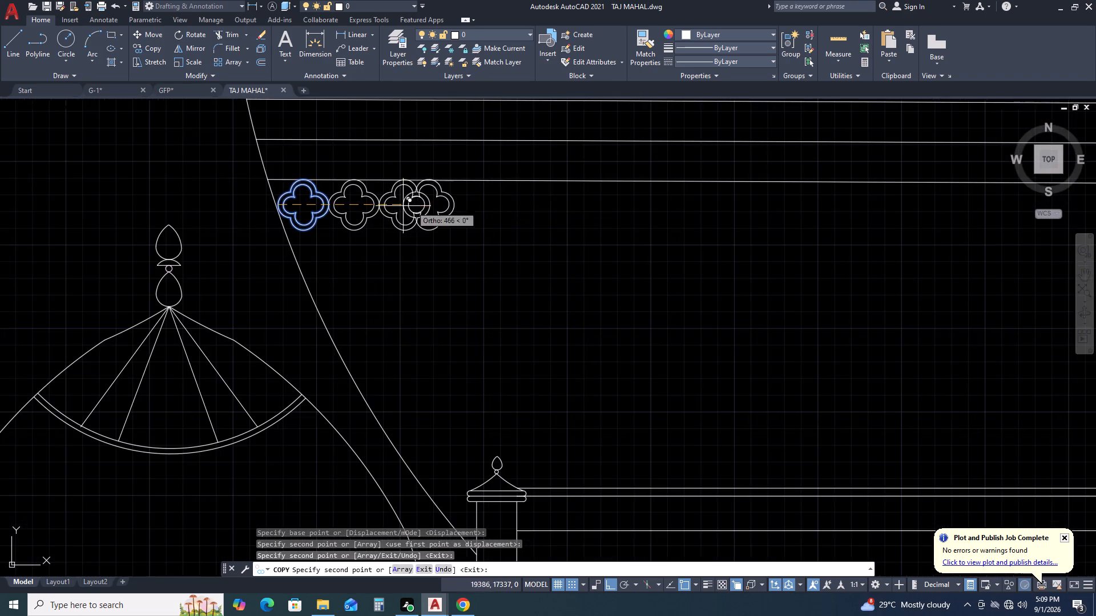
{"action": "scroll", "coordinate": [450, 204], "scroll_direction": "up", "scroll_amount": 2}
{"action": "left_click", "coordinate": [393, 208]}
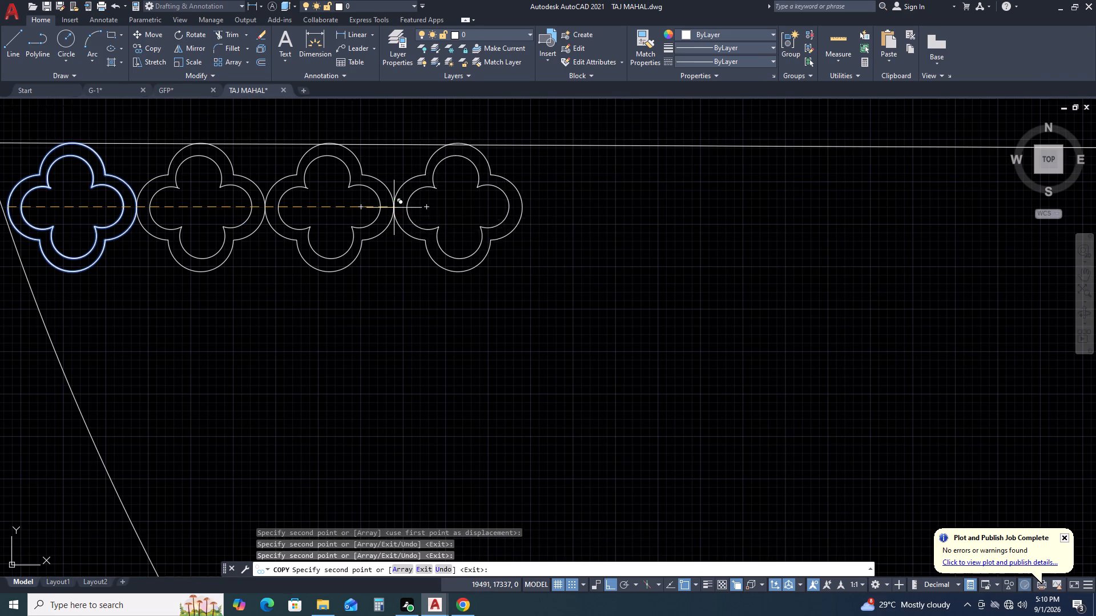
{"action": "left_click", "coordinate": [523, 208]}
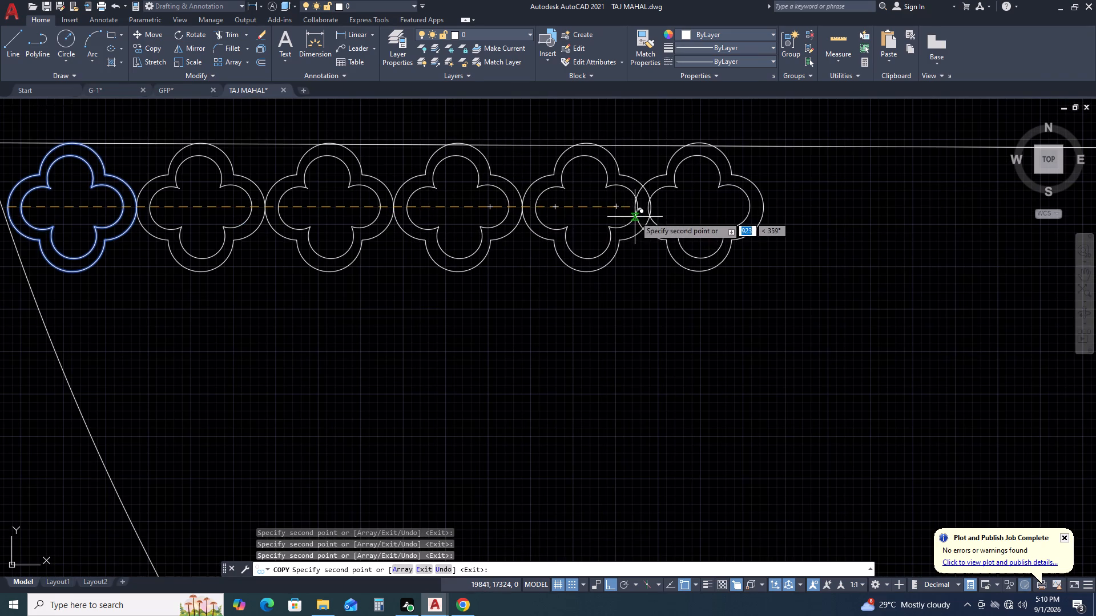
{"action": "left_click", "coordinate": [652, 205]}
{"action": "scroll", "coordinate": [478, 248], "scroll_direction": "down", "scroll_amount": 3}
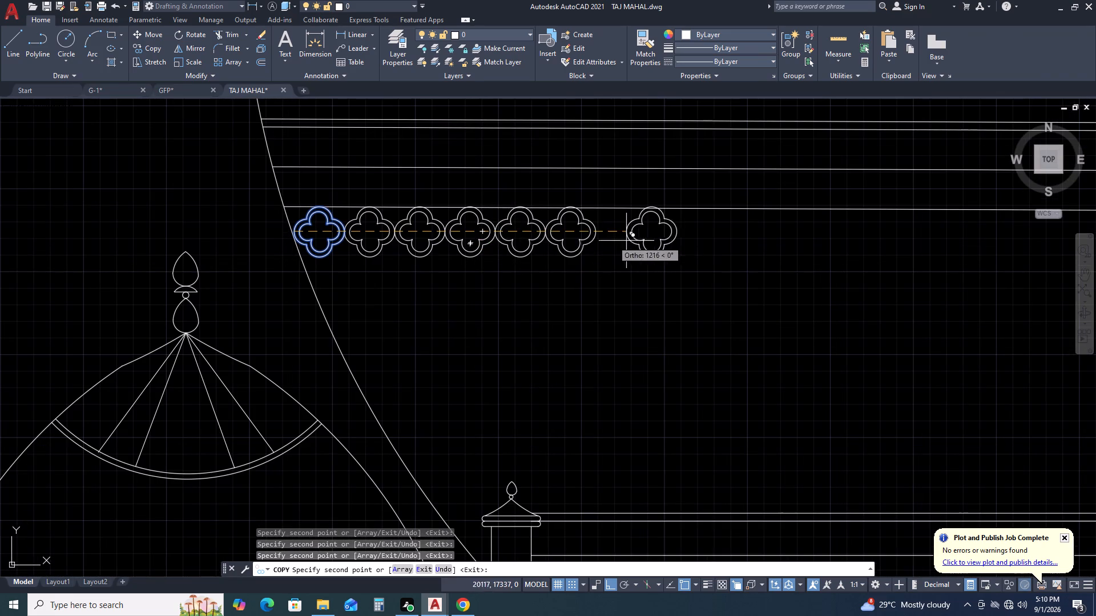
{"action": "left_click", "coordinate": [594, 232]}
{"action": "left_click", "coordinate": [647, 232]}
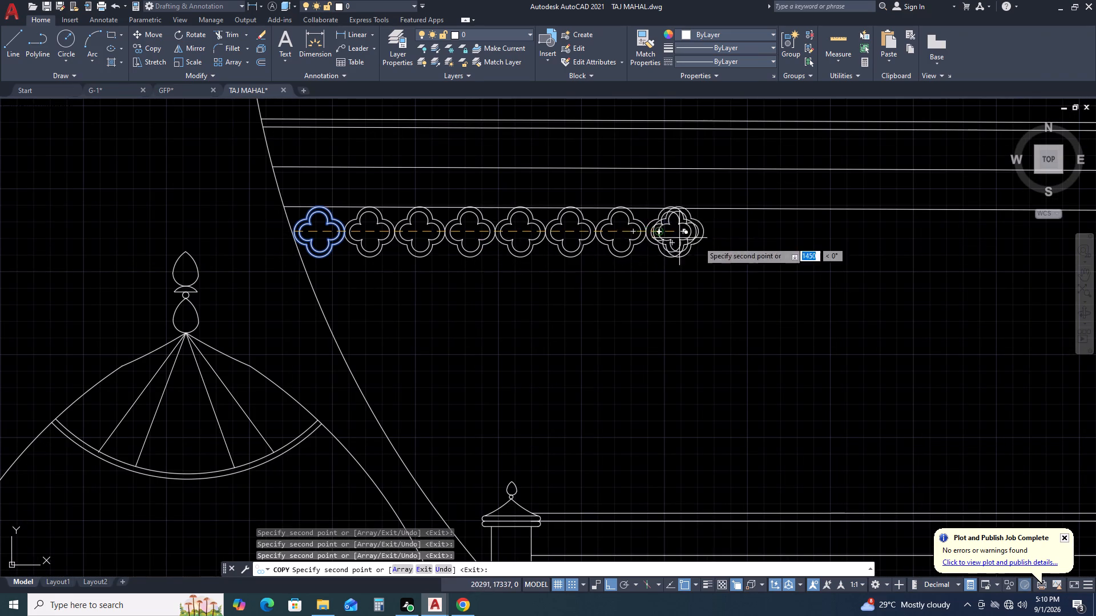
Add ten more quatrefoil copies edge to edge, continuing the row rightward across the dome.
{"action": "scroll", "coordinate": [705, 250], "scroll_direction": "down", "scroll_amount": 4}
{"action": "middle_click_drag", "start_coordinate": [760, 248], "coordinate": [515, 234]}
{"action": "scroll", "coordinate": [493, 230], "scroll_direction": "up", "scroll_amount": 3}
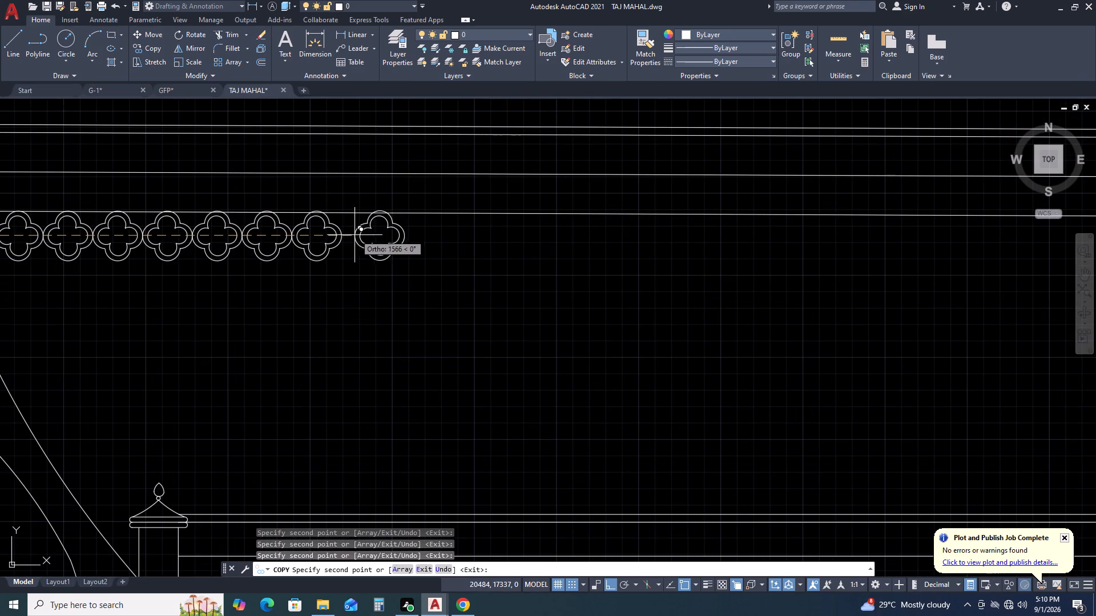
{"action": "left_click", "coordinate": [345, 239]}
{"action": "left_click", "coordinate": [394, 239]}
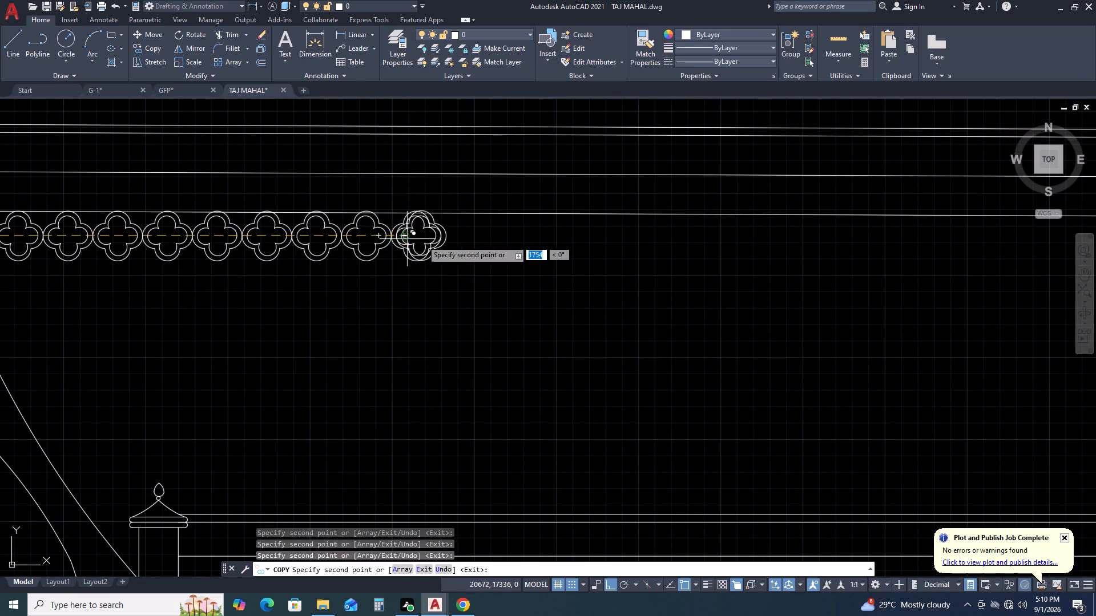
{"action": "left_click", "coordinate": [441, 240]}
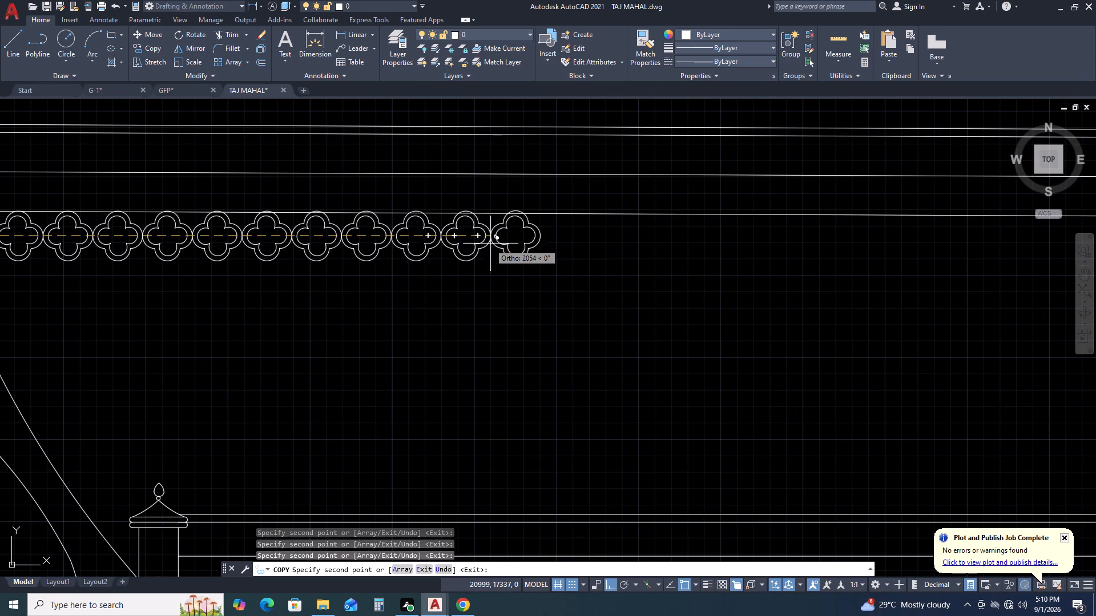
{"action": "left_click", "coordinate": [493, 239]}
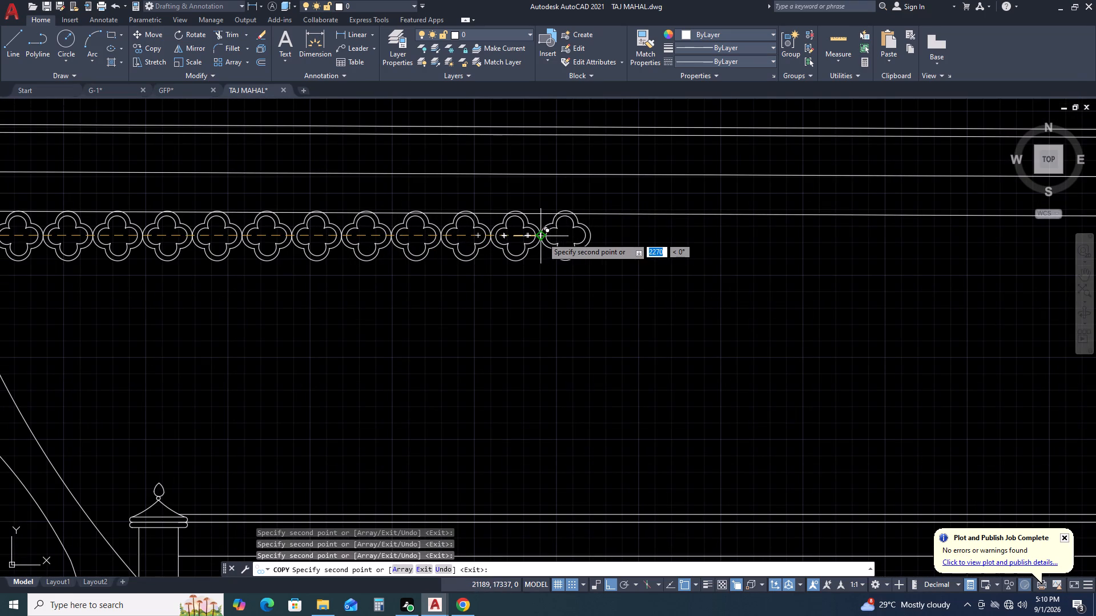
{"action": "left_click", "coordinate": [541, 237]}
{"action": "left_click", "coordinate": [593, 236]}
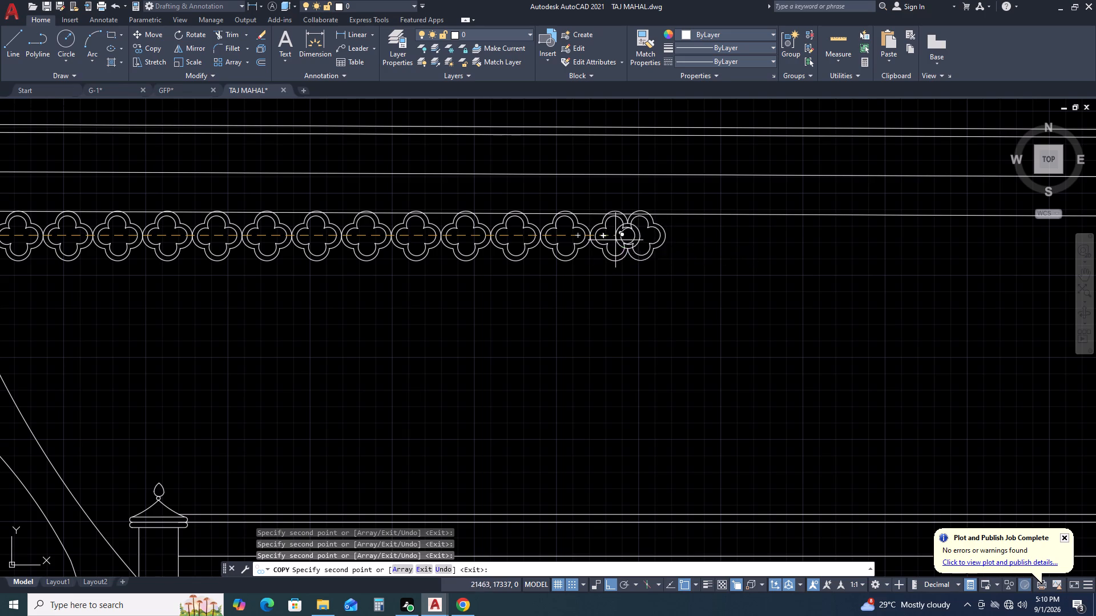
{"action": "left_click", "coordinate": [639, 241]}
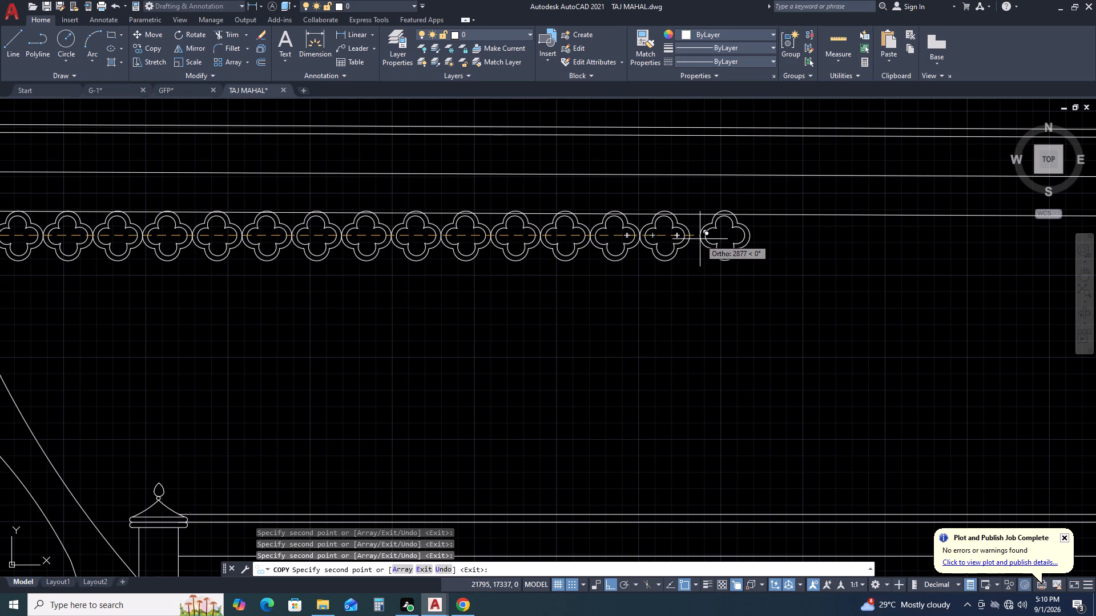
{"action": "left_click", "coordinate": [687, 236]}
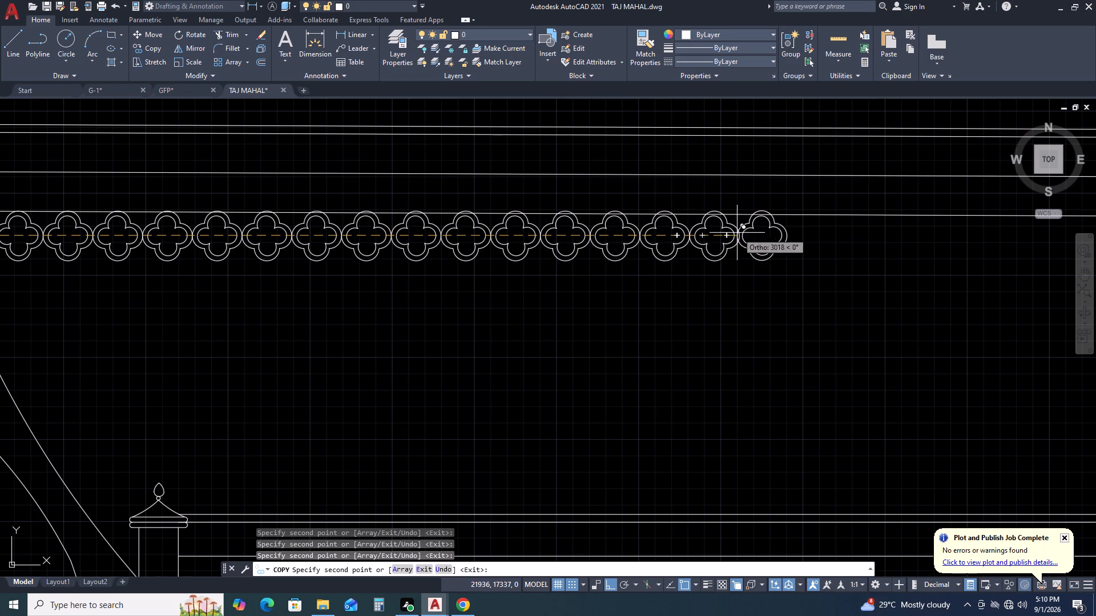
{"action": "left_click", "coordinate": [742, 237]}
{"action": "left_click", "coordinate": [789, 237]}
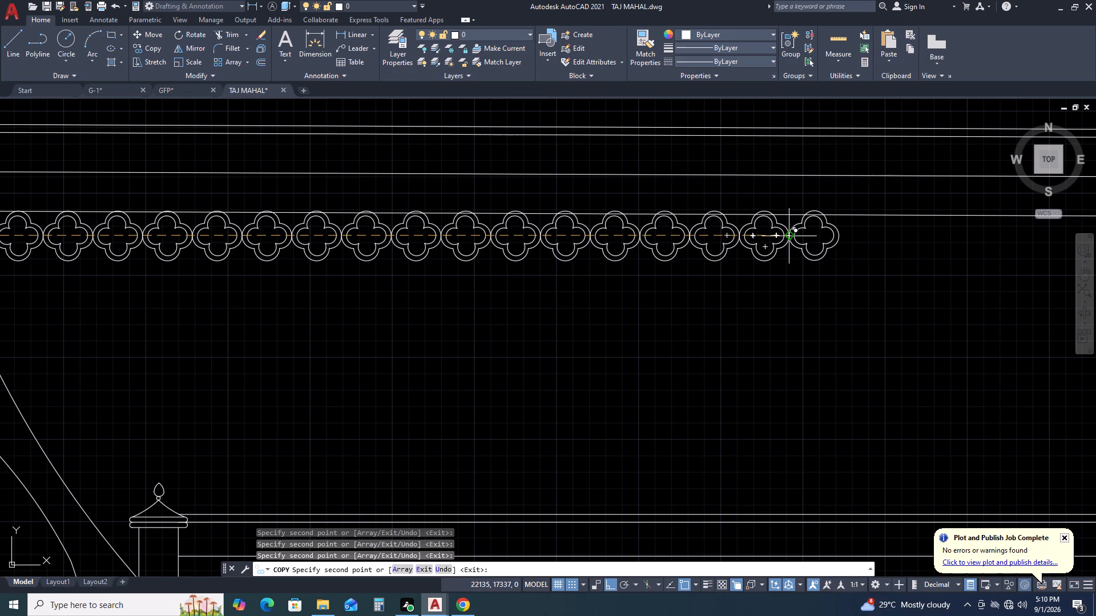
Place six more quatrefoil copies end to end, each starting at the right lobe of the last one in the row.
{"action": "middle_click_drag", "start_coordinate": [858, 301], "coordinate": [499, 257]}
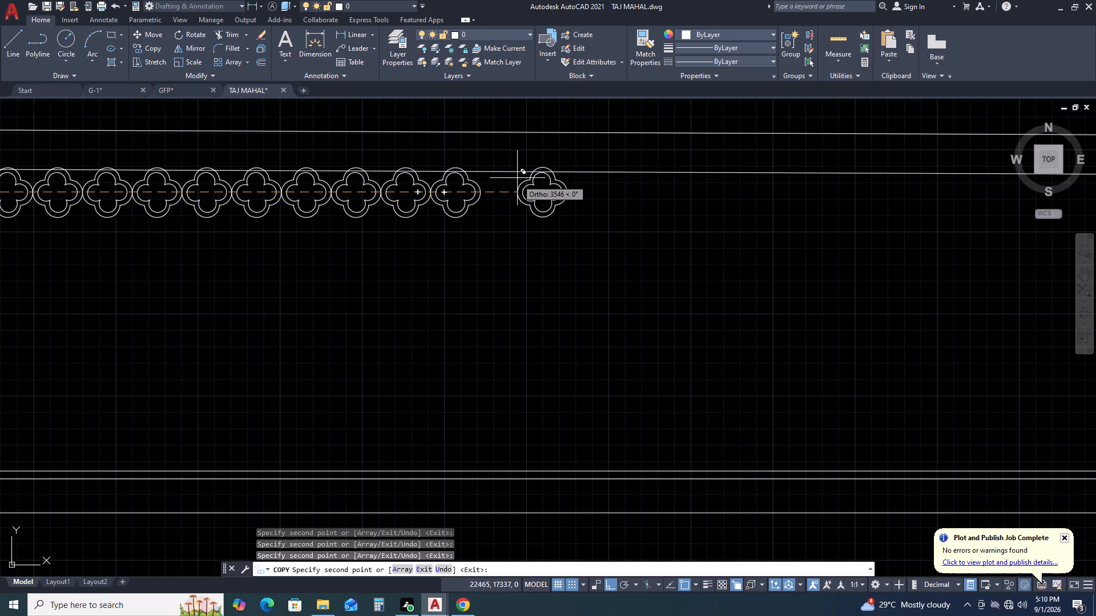
{"action": "scroll", "coordinate": [466, 181], "scroll_direction": "up", "scroll_amount": 2}
{"action": "left_click", "coordinate": [502, 213]}
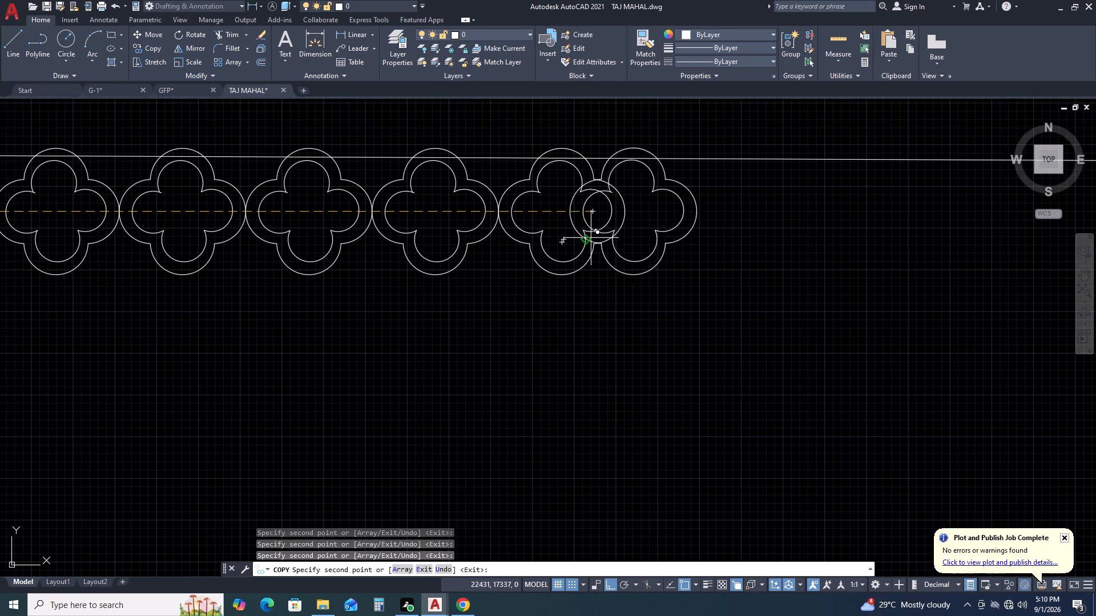
{"action": "left_click", "coordinate": [626, 211]}
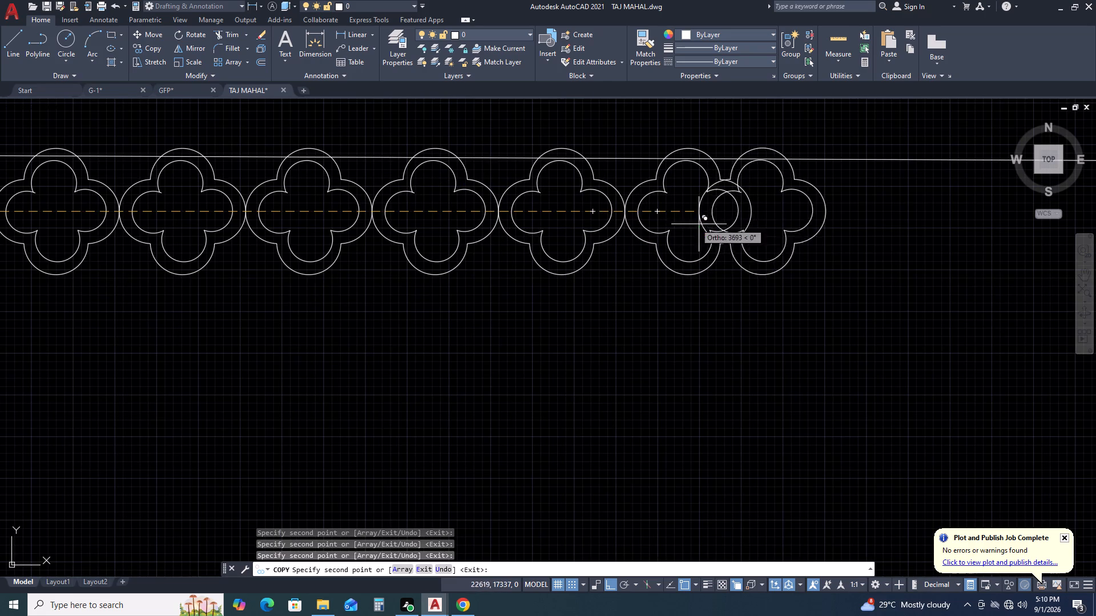
{"action": "left_click", "coordinate": [752, 214]}
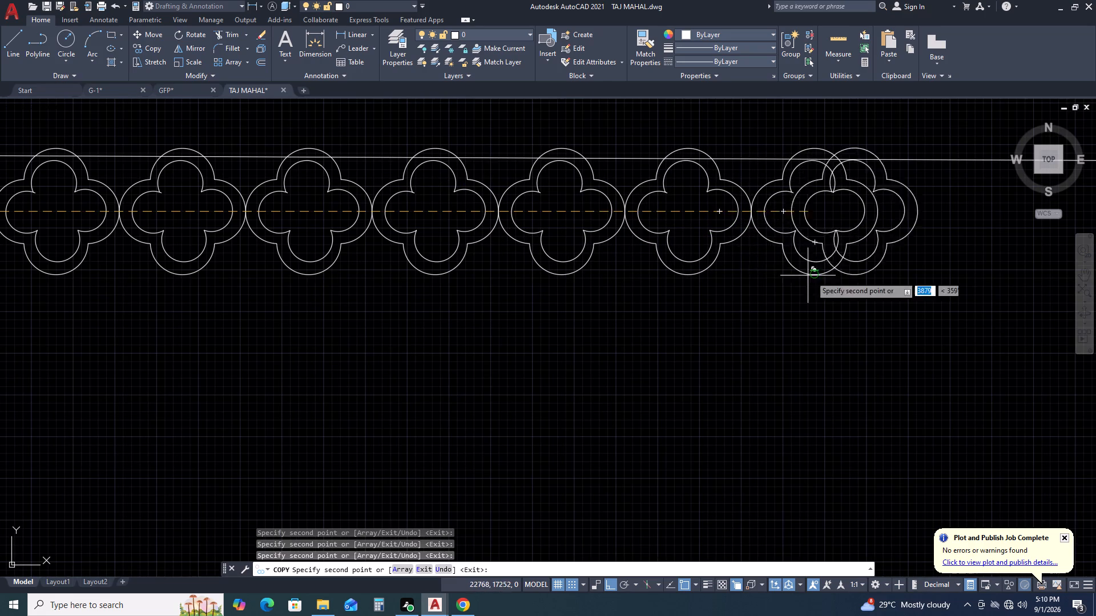
{"action": "middle_click_drag", "start_coordinate": [811, 276], "coordinate": [272, 248]}
{"action": "left_click", "coordinate": [341, 187]}
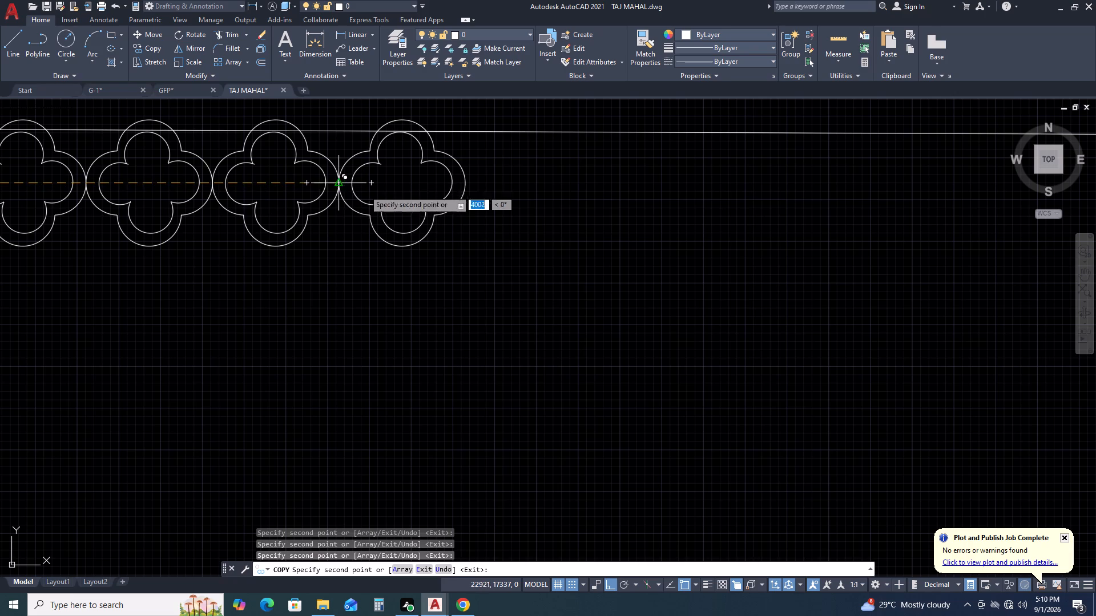
{"action": "left_click", "coordinate": [464, 187]}
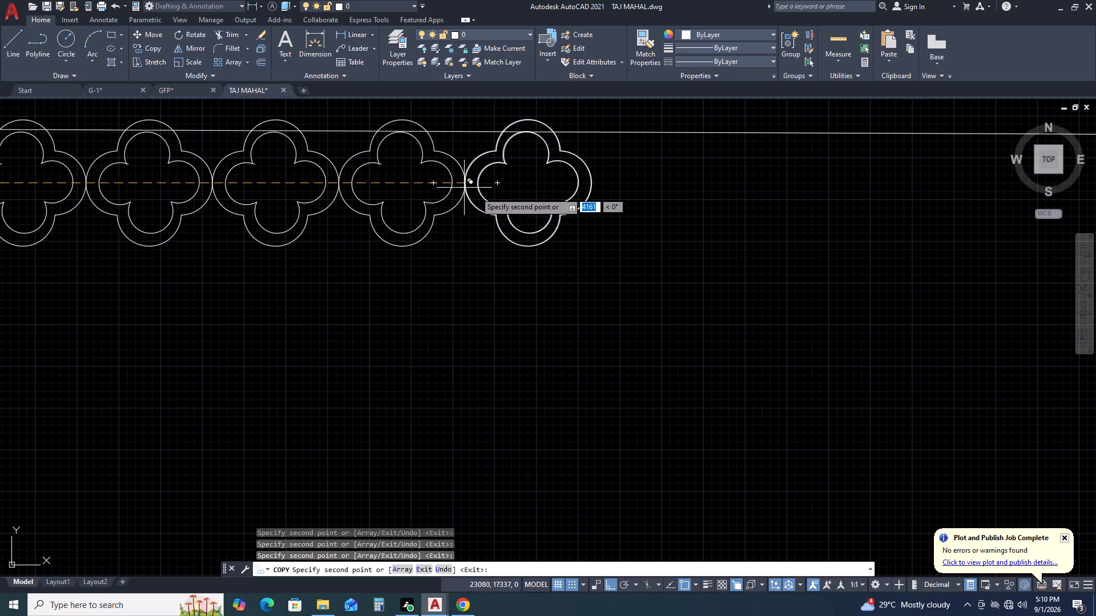
{"action": "left_click", "coordinate": [589, 189]}
Extend the quatrefoil row rightward with three more copies, each snapped to the preceding ornament's right lobe.
{"action": "middle_click_drag", "start_coordinate": [677, 217], "coordinate": [600, 289]}
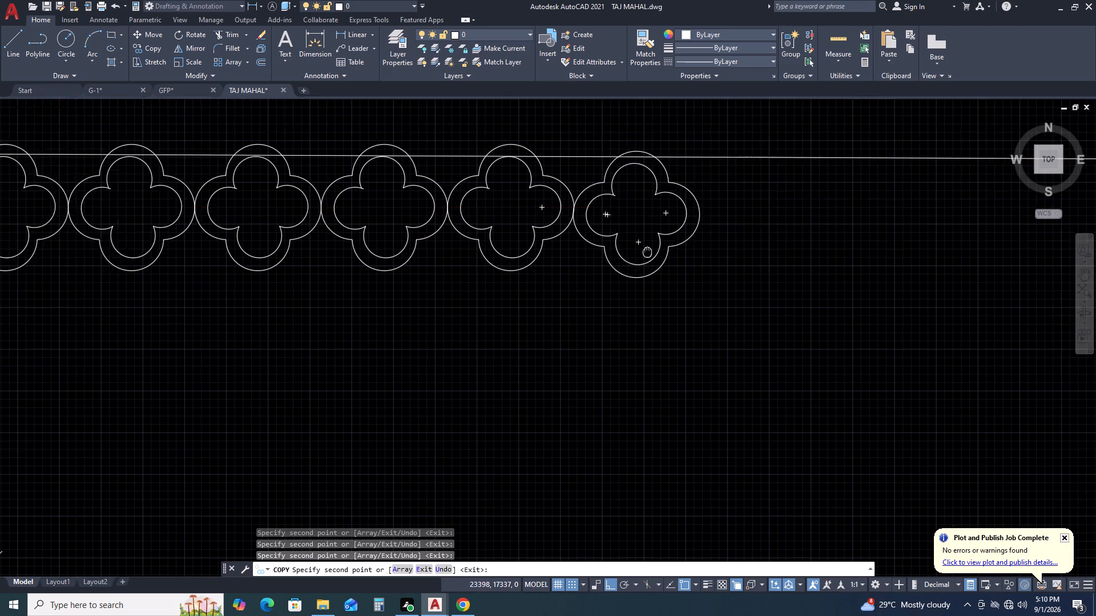
{"action": "middle_click_drag", "start_coordinate": [600, 289], "coordinate": [541, 328]}
{"action": "left_click", "coordinate": [580, 296]}
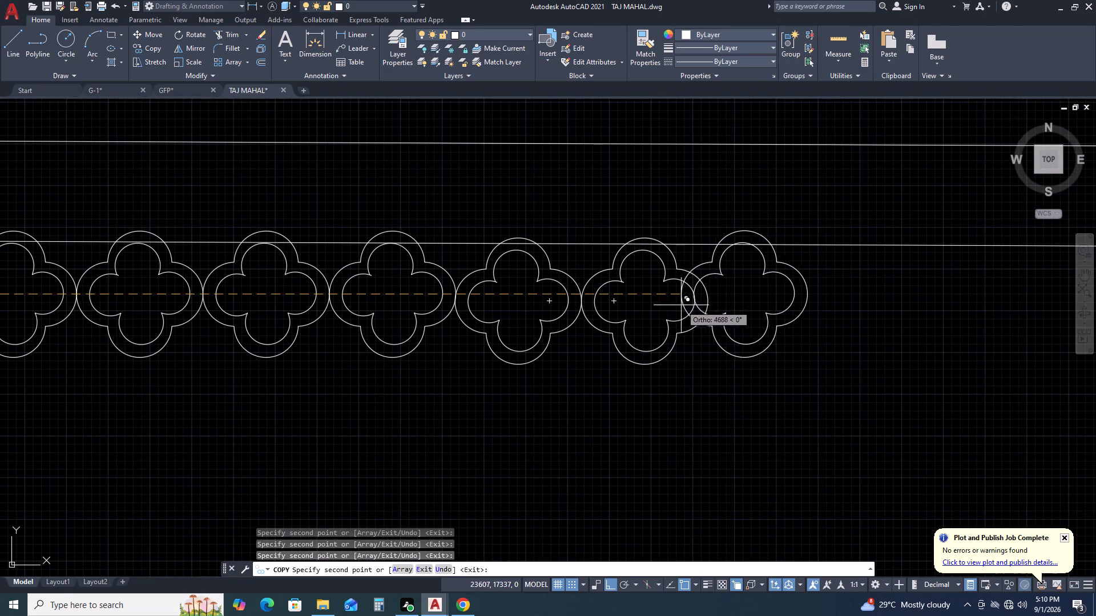
{"action": "left_click", "coordinate": [708, 298]}
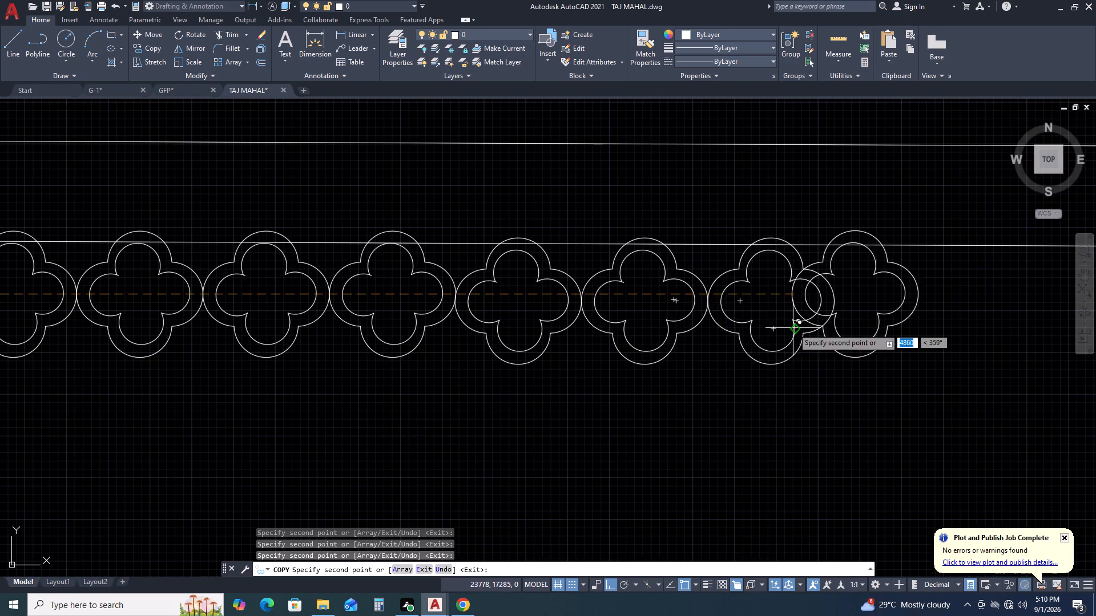
{"action": "middle_click_drag", "start_coordinate": [717, 323], "coordinate": [357, 360]}
{"action": "left_click", "coordinate": [473, 331]}
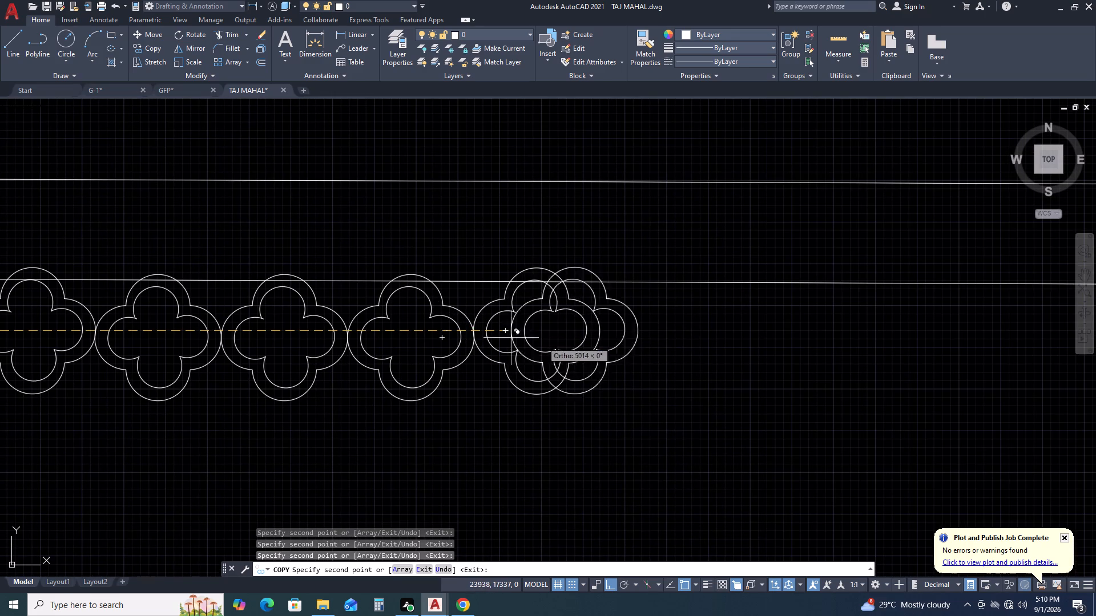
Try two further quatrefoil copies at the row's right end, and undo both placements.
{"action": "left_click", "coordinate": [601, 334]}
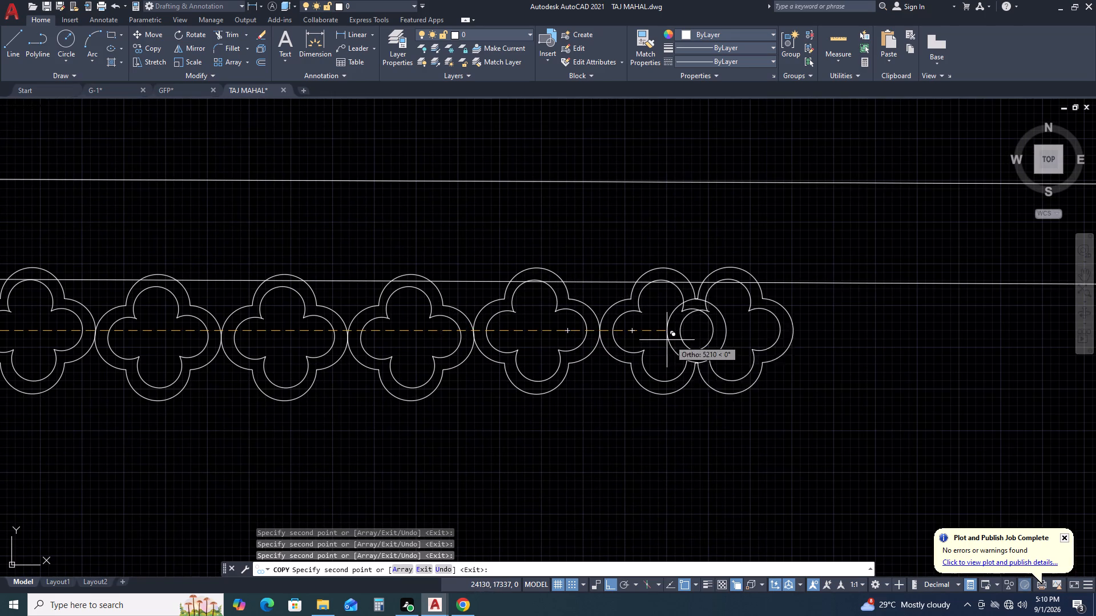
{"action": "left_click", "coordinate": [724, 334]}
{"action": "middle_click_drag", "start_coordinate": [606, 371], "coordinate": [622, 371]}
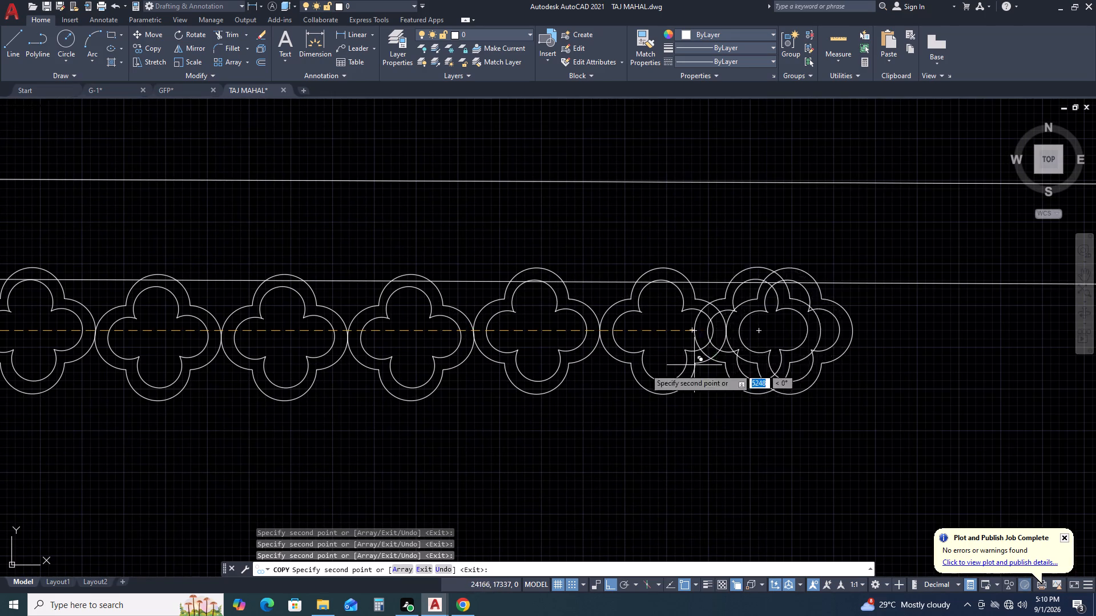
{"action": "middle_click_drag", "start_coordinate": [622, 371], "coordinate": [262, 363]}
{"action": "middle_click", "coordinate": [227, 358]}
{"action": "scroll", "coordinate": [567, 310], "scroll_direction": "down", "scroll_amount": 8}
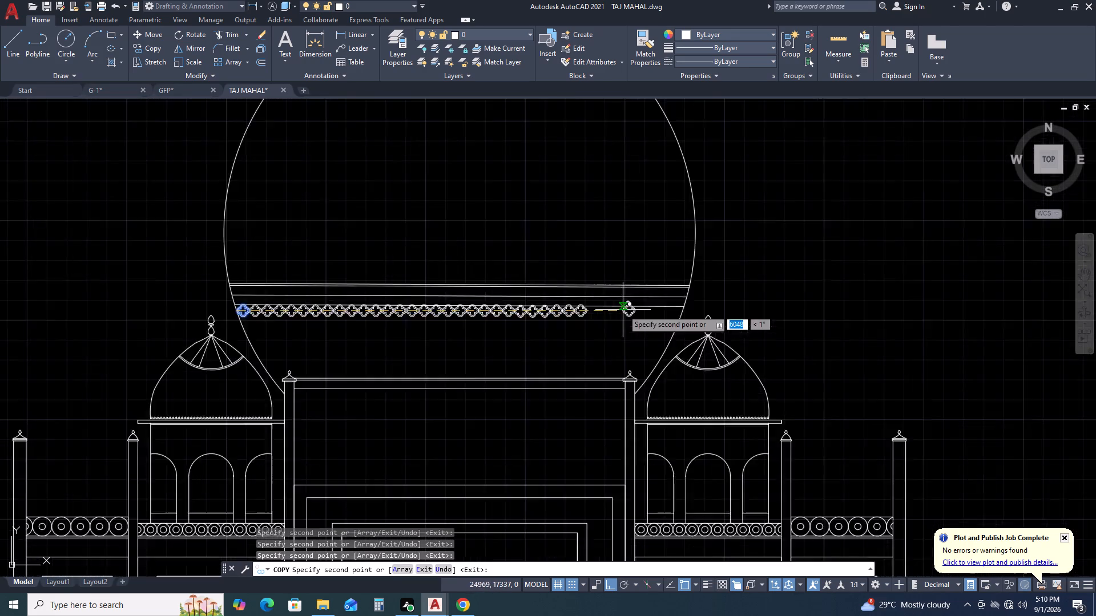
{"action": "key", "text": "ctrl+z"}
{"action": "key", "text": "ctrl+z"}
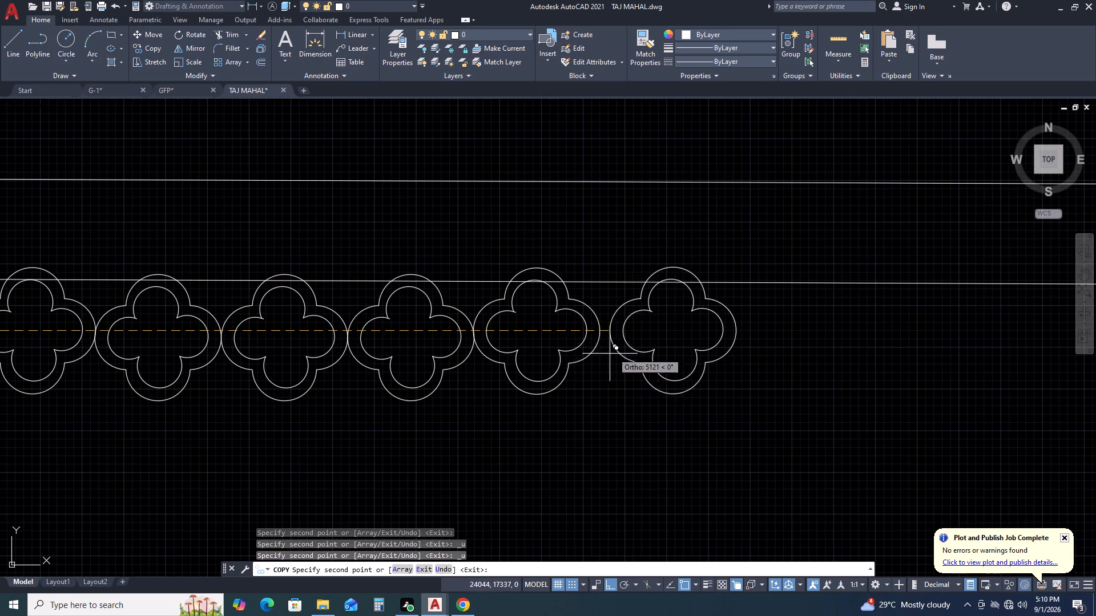
Undo the quatrefoil copies along the row, leaving only the original ornament at the dome's left edge.
{"action": "key", "text": "ctrl+z"}
{"action": "key", "text": "ctrl+z"}
{"action": "key", "text": "Escape"}
{"action": "scroll", "coordinate": [692, 325], "scroll_direction": "down", "scroll_amount": 3}
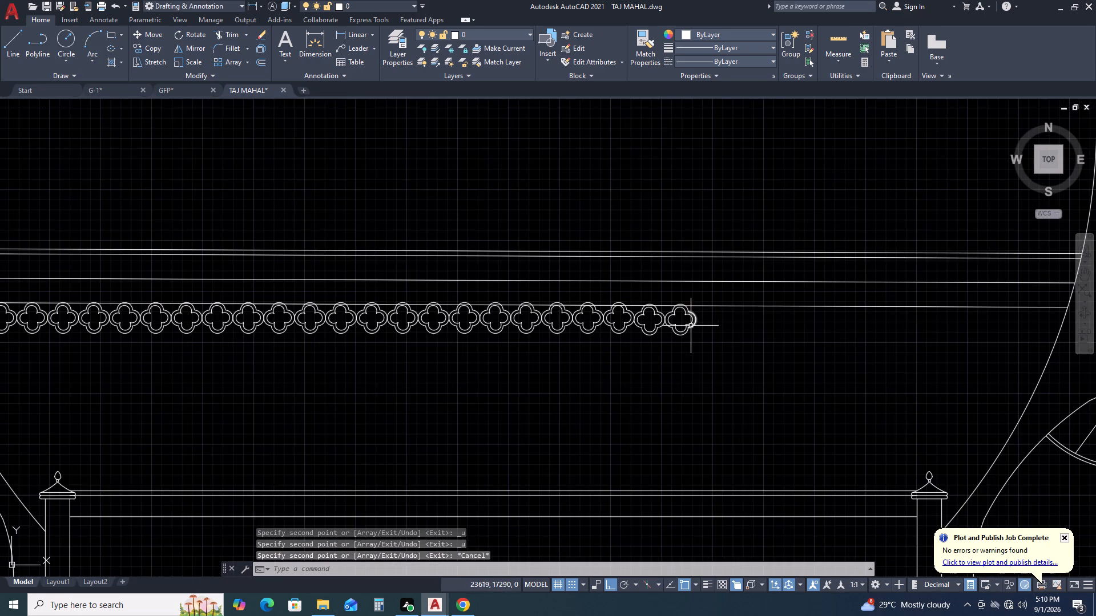
{"action": "key", "text": "ctrl+z"}
{"action": "key", "text": "ctrl+z"}
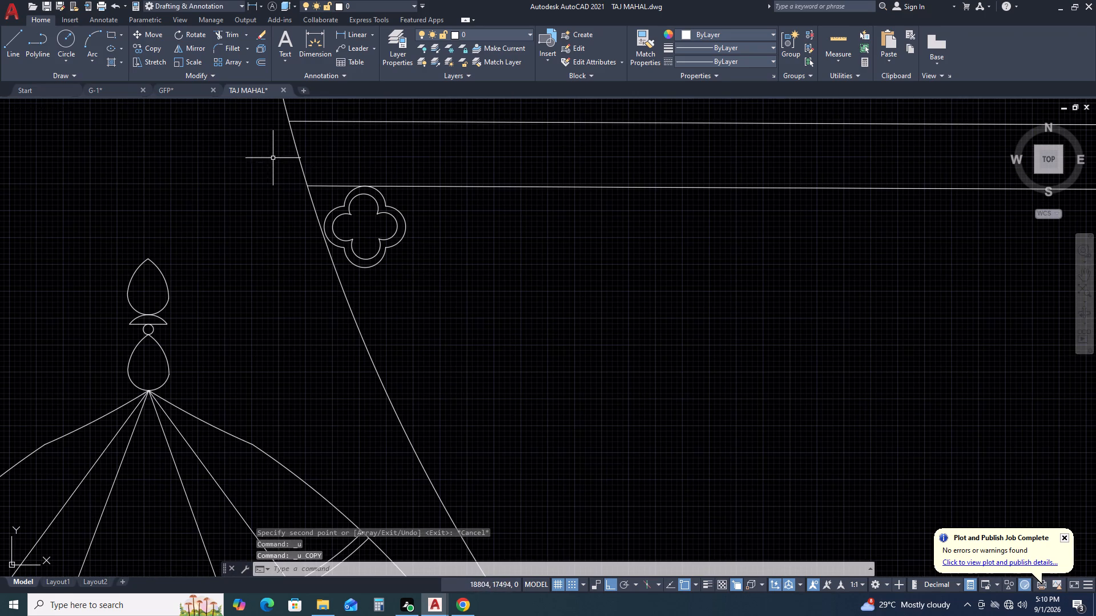
Start copying the double-outlined quatrefoil at the dome's left edge, using the top of its upper lobe as base point.
{"action": "left_click", "coordinate": [264, 152]}
{"action": "left_click", "coordinate": [444, 296]}
{"action": "middle_click", "coordinate": [481, 338]}
{"action": "middle_click_drag", "start_coordinate": [457, 352], "coordinate": [332, 420]}
{"action": "key", "text": "c"}
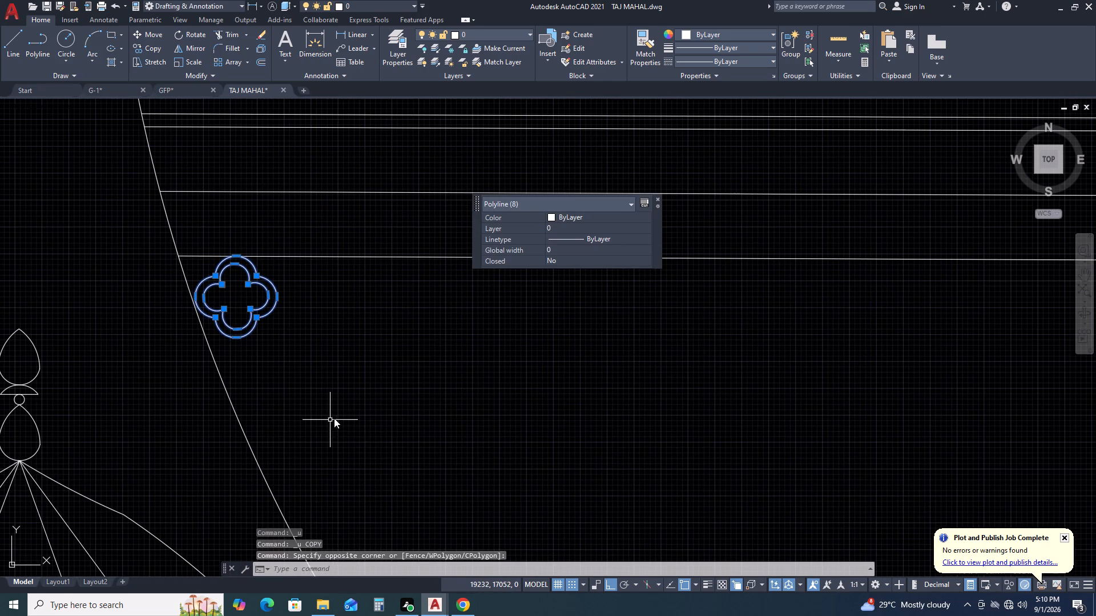
{"action": "key", "text": "o"}
{"action": "key", "text": "space"}
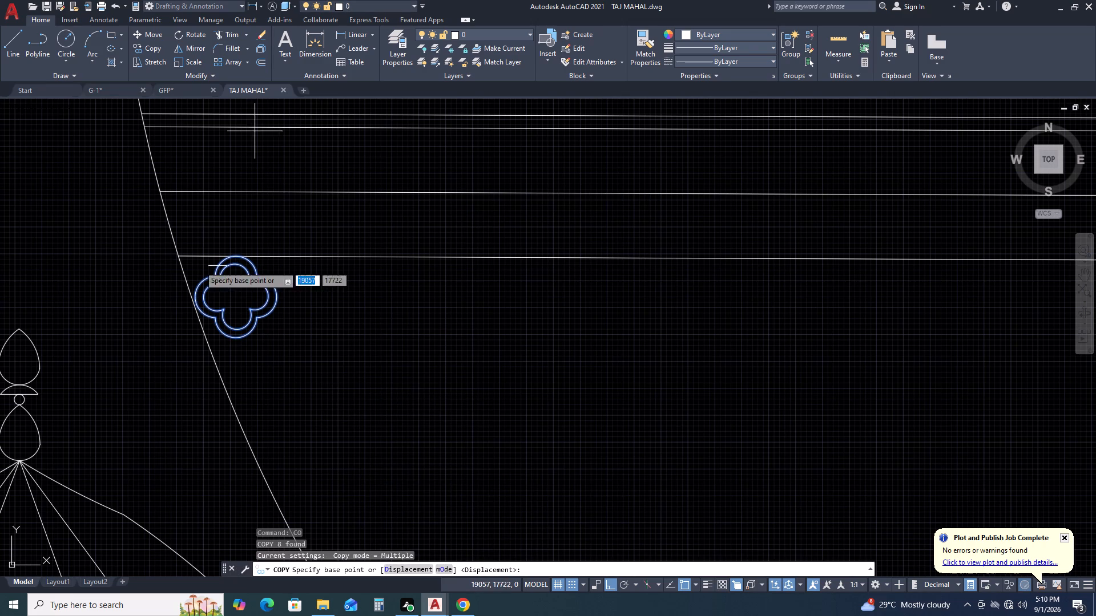
{"action": "scroll", "coordinate": [234, 250], "scroll_direction": "up", "scroll_amount": 2}
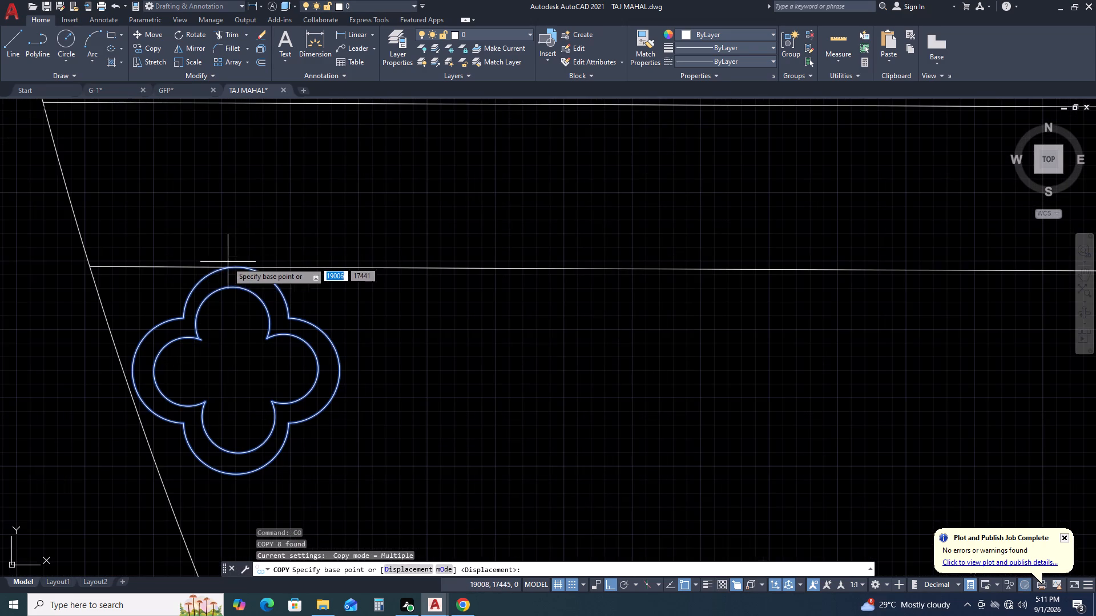
{"action": "left_click", "coordinate": [236, 268]}
{"action": "scroll", "coordinate": [235, 268], "scroll_direction": "down", "scroll_amount": 3}
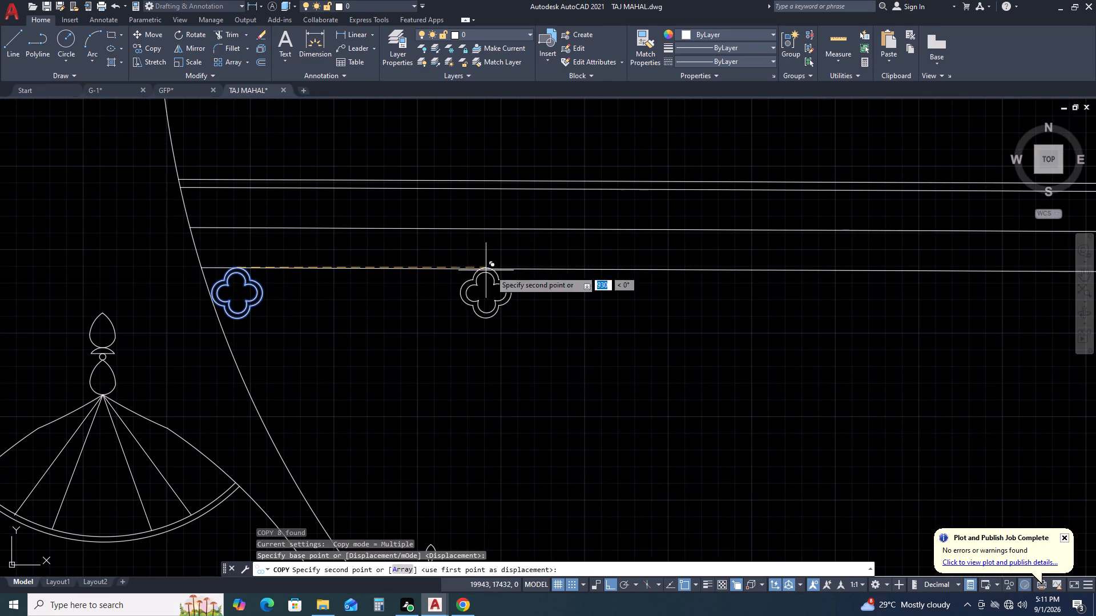
{"action": "middle_click_drag", "start_coordinate": [695, 266], "coordinate": [431, 273]}
{"action": "scroll", "coordinate": [556, 268], "scroll_direction": "down", "scroll_amount": 3}
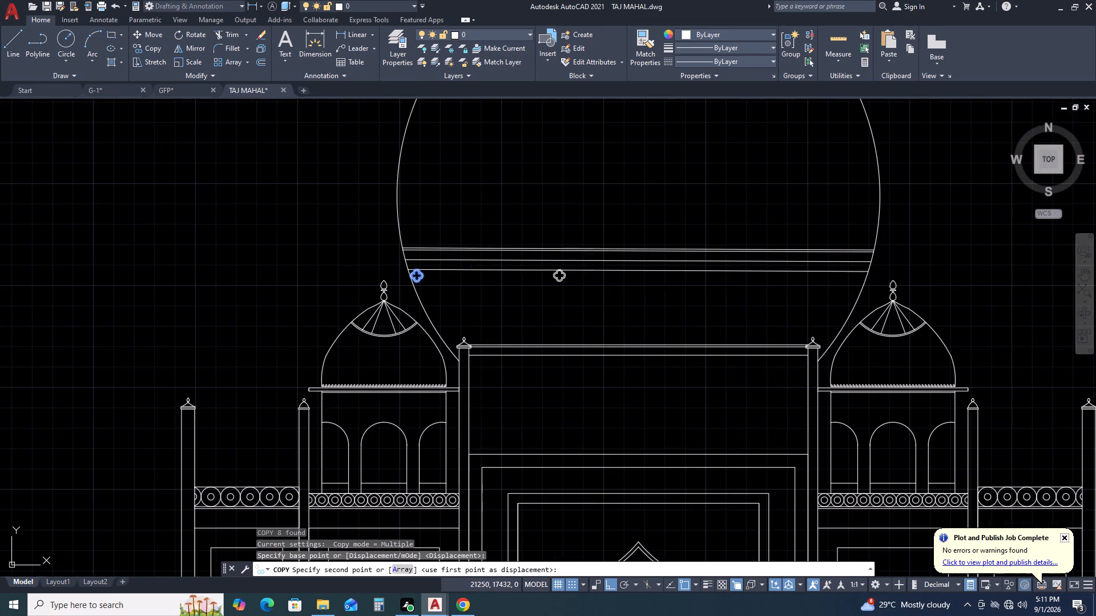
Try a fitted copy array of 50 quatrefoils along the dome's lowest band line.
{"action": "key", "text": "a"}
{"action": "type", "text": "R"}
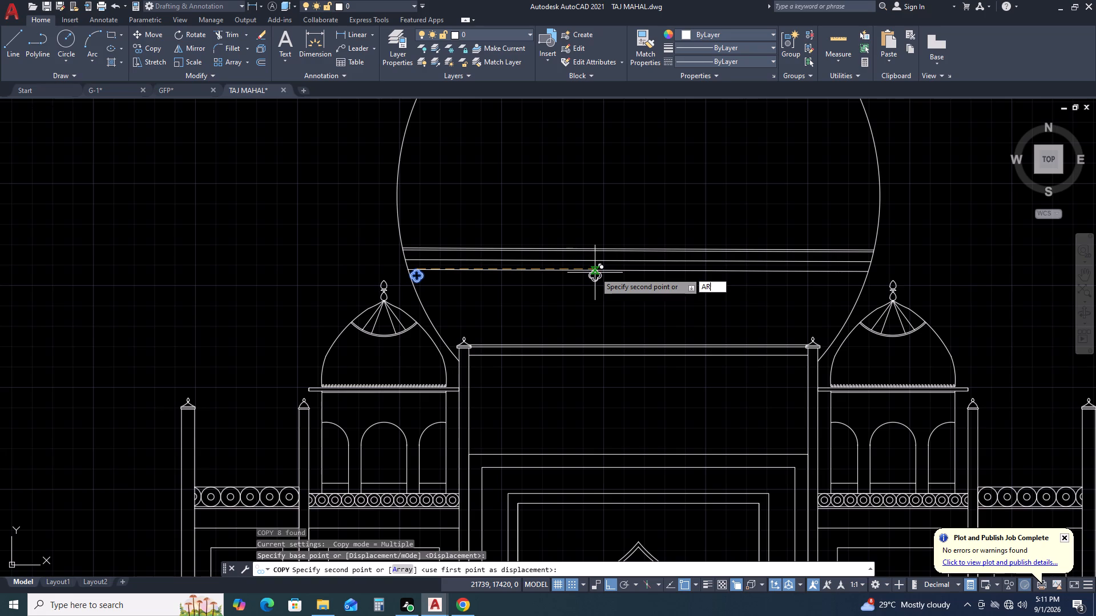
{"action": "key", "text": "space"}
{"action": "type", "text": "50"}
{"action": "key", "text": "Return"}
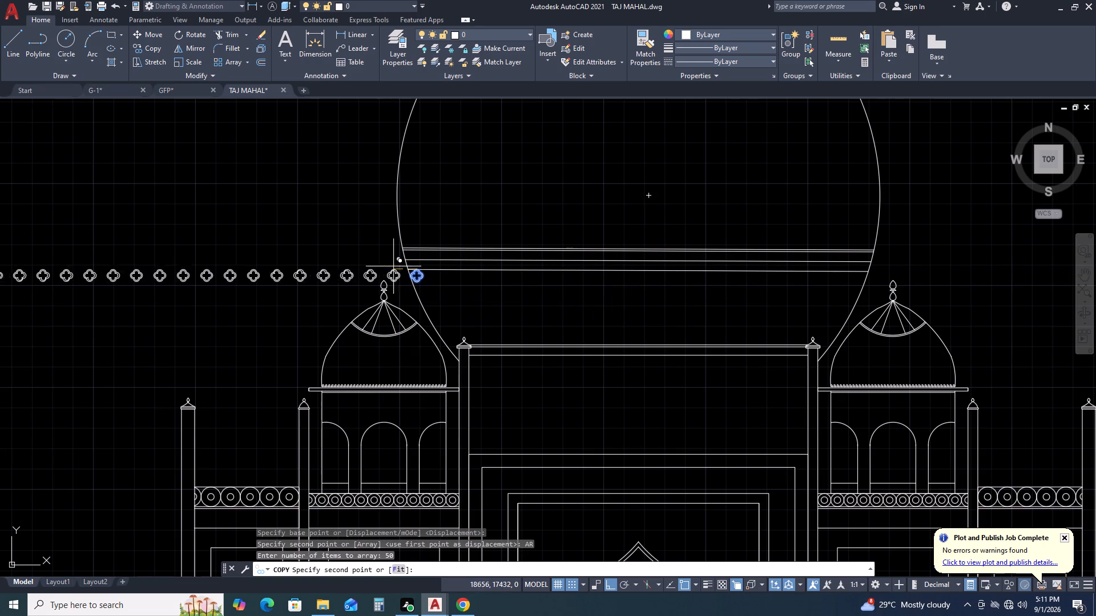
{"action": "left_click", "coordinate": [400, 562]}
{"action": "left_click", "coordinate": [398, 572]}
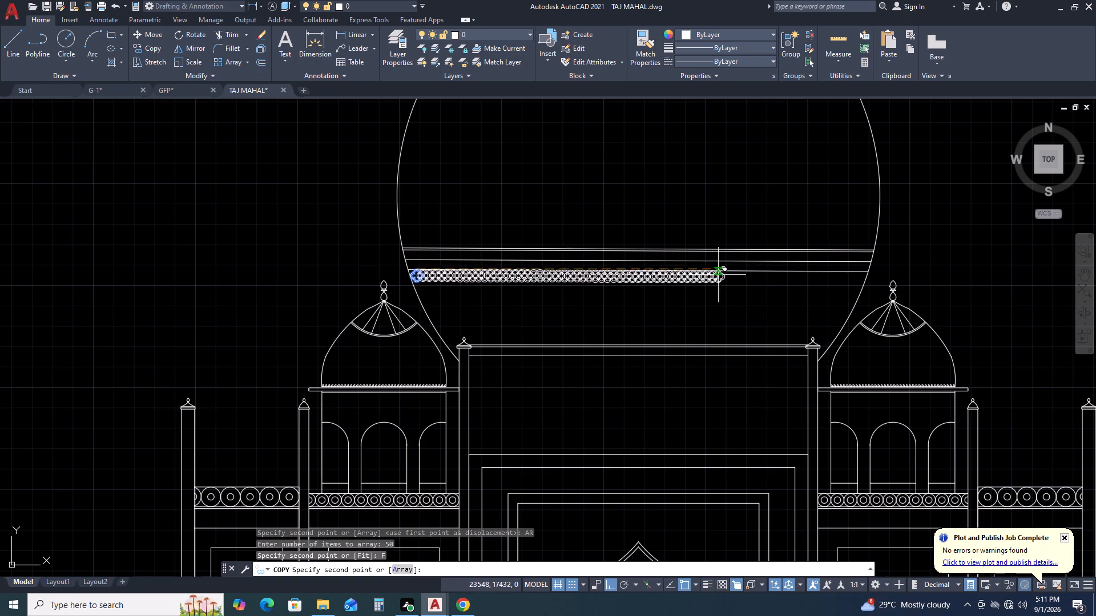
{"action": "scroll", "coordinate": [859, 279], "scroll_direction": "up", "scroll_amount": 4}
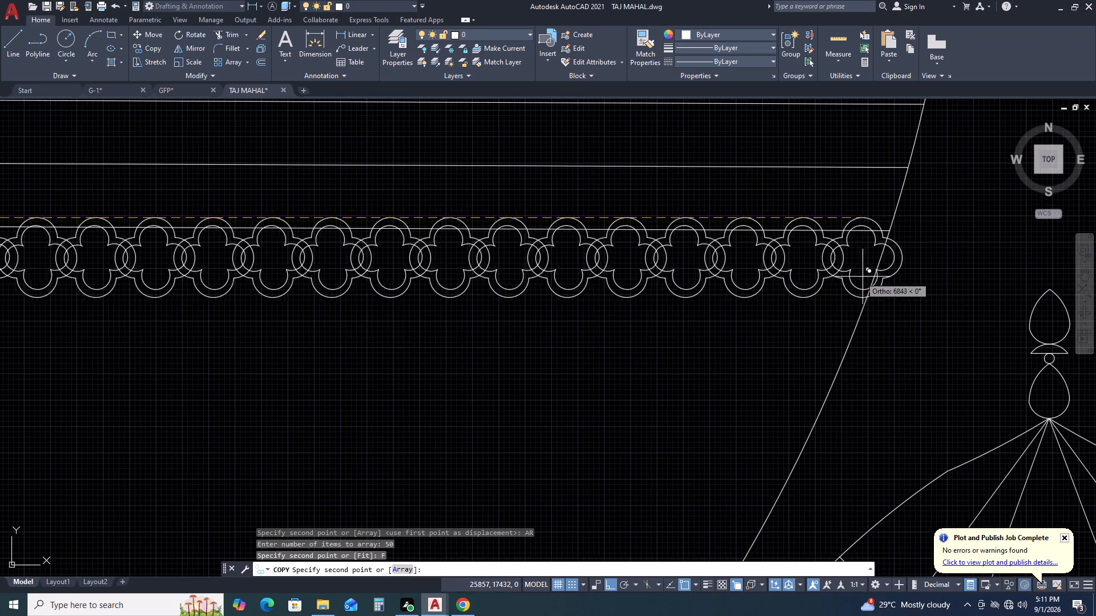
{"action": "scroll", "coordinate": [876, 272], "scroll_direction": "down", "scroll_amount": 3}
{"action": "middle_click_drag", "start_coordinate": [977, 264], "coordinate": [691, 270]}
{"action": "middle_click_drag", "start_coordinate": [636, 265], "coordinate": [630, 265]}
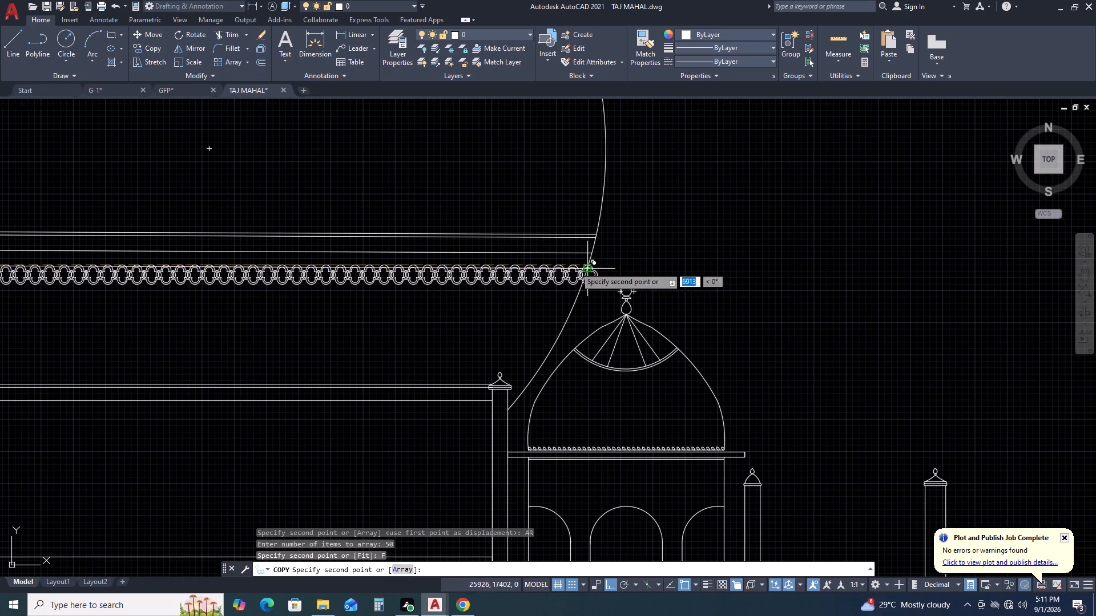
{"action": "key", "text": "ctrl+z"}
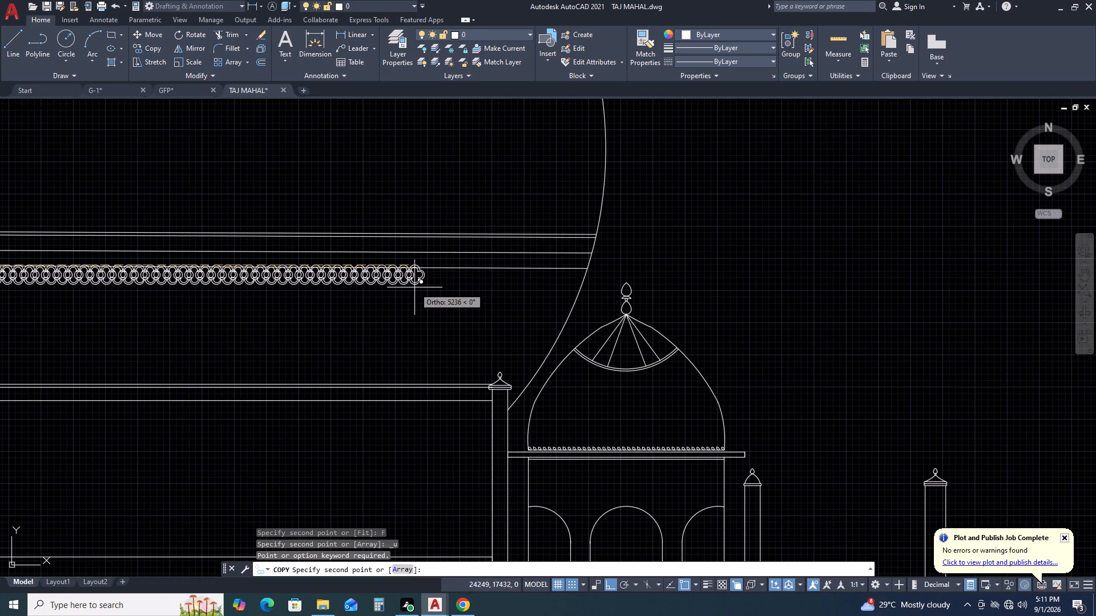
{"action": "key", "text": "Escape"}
Array 40 quatrefoils with the Fit option, horizontally over about 7360 mm, so adjacent lobes touch and the row passes the dome's right edge.
{"action": "scroll", "coordinate": [533, 270], "scroll_direction": "down", "scroll_amount": 2}
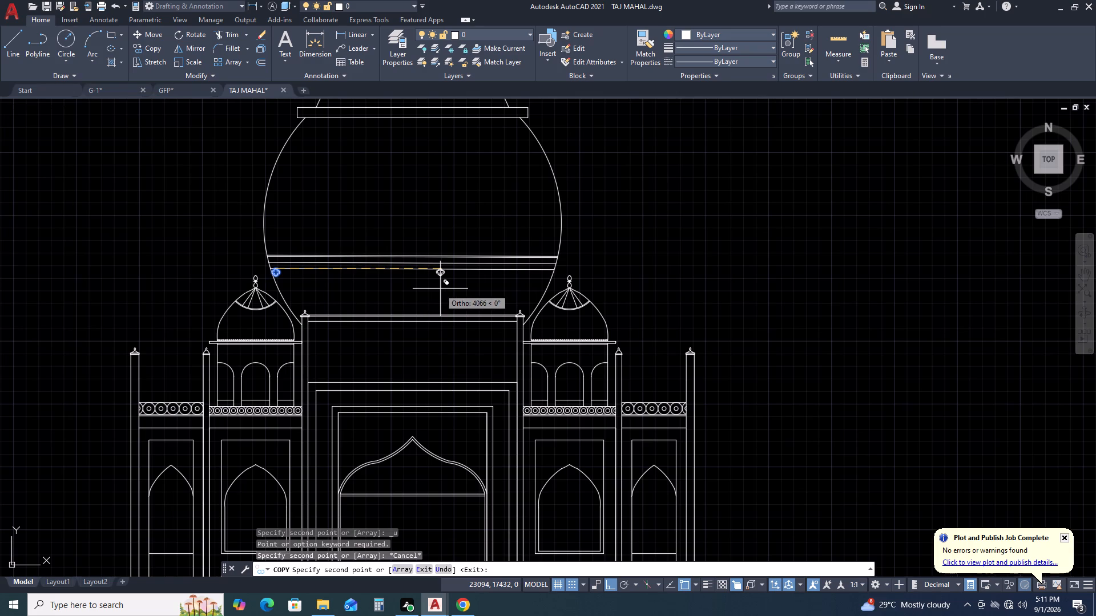
{"action": "key", "text": "a"}
{"action": "key", "text": "r"}
{"action": "key", "text": "space"}
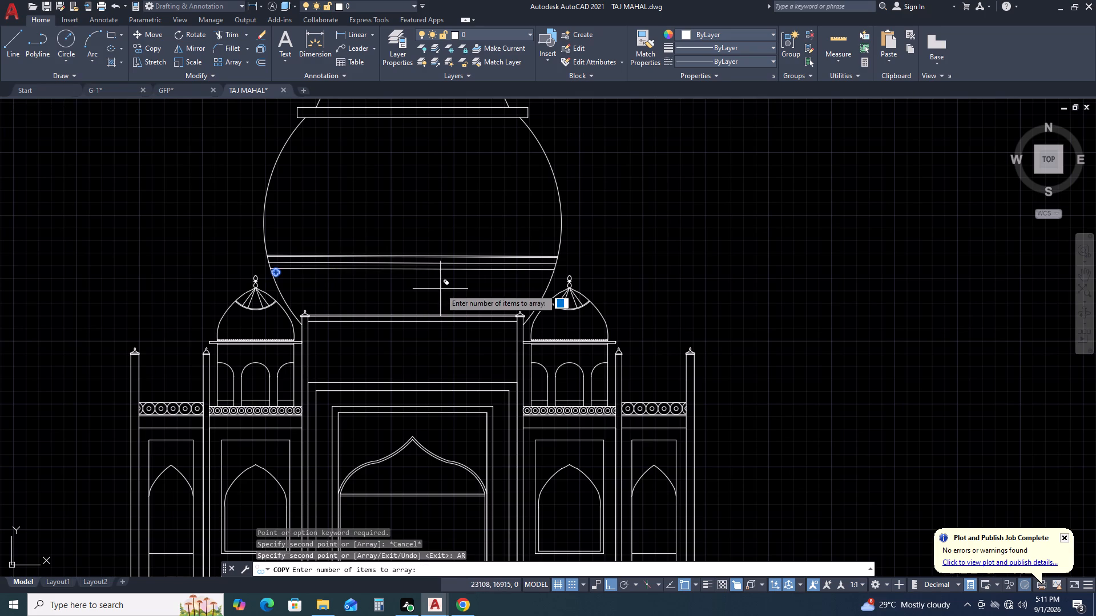
{"action": "key", "text": "4"}
{"action": "key", "text": "0"}
{"action": "key", "text": "Return"}
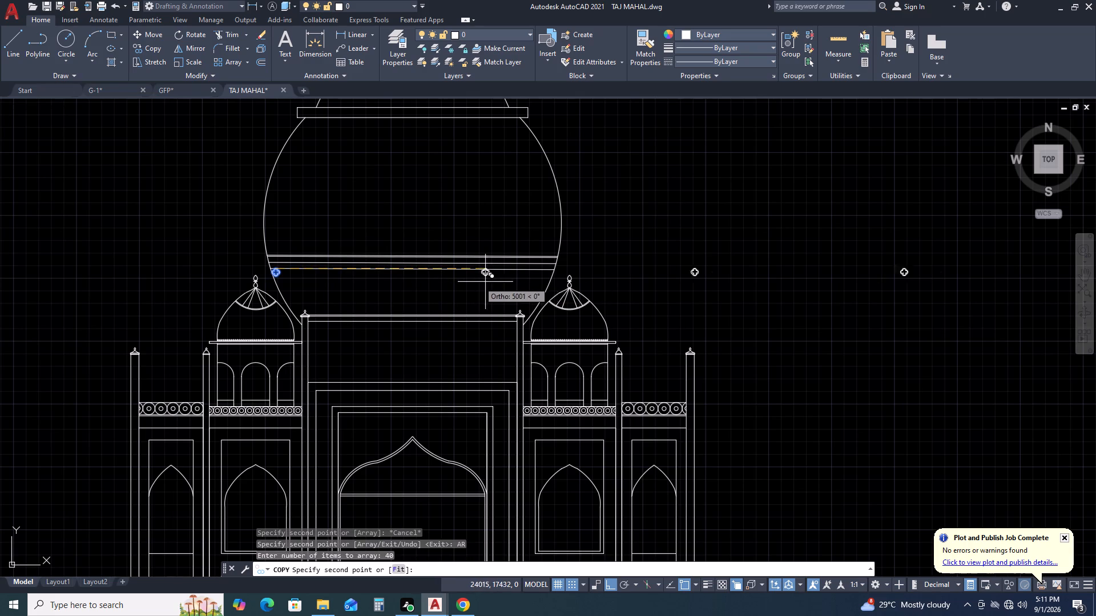
{"action": "scroll", "coordinate": [390, 291], "scroll_direction": "up", "scroll_amount": 2}
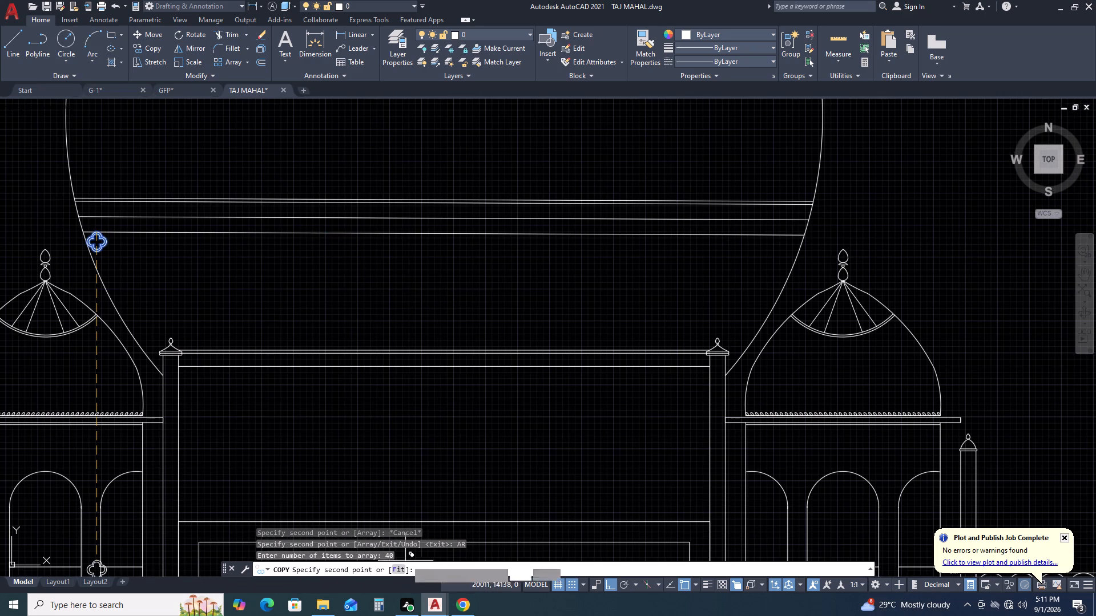
{"action": "left_click", "coordinate": [398, 569]}
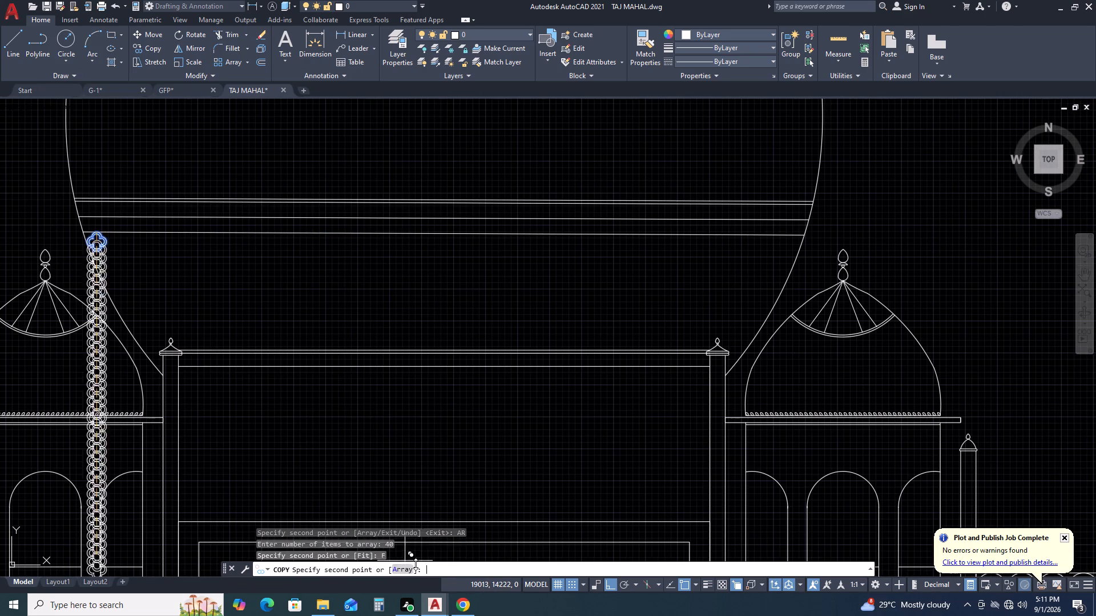
{"action": "scroll", "coordinate": [728, 245], "scroll_direction": "up", "scroll_amount": 3}
{"action": "scroll", "coordinate": [779, 242], "scroll_direction": "down", "scroll_amount": 3}
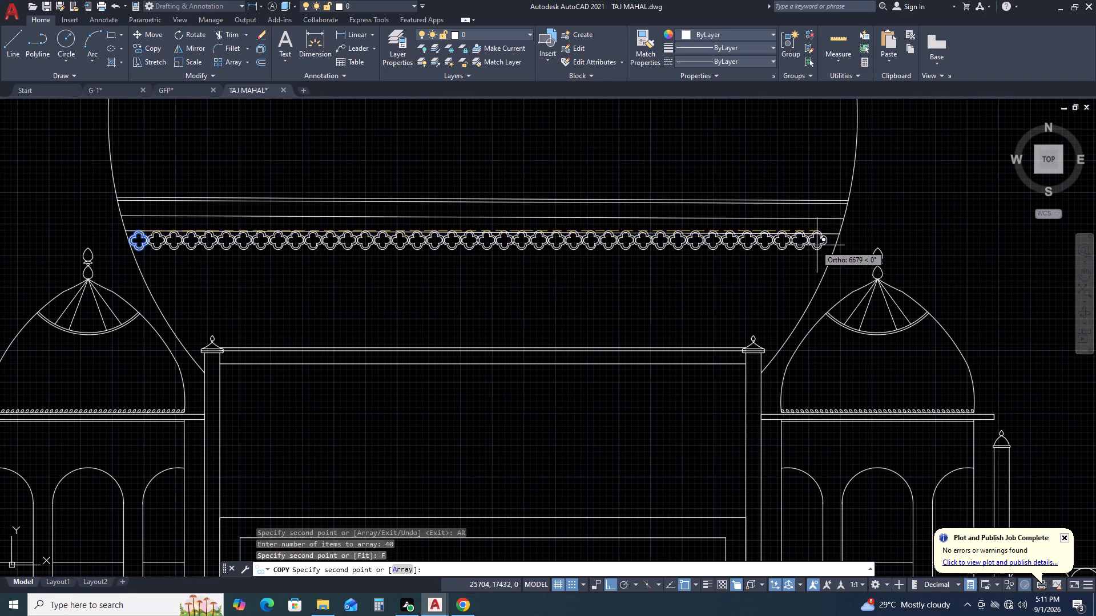
{"action": "middle_click_drag", "start_coordinate": [877, 230], "coordinate": [757, 240]}
{"action": "middle_click_drag", "start_coordinate": [728, 240], "coordinate": [715, 240]}
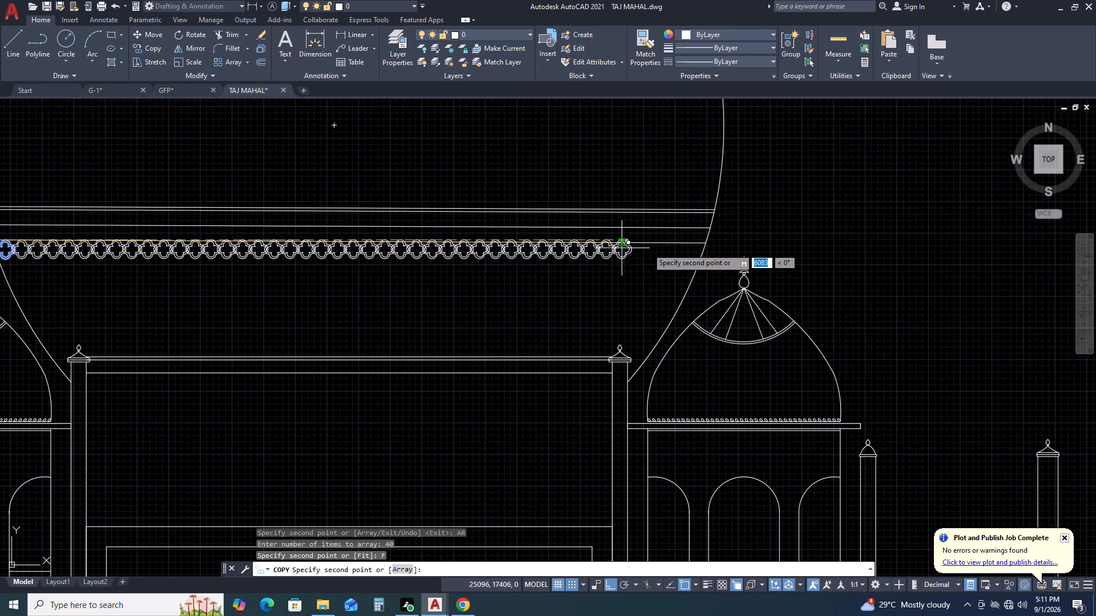
{"action": "scroll", "coordinate": [660, 248], "scroll_direction": "up", "scroll_amount": 2}
{"action": "scroll", "coordinate": [773, 244], "scroll_direction": "down", "scroll_amount": 1}
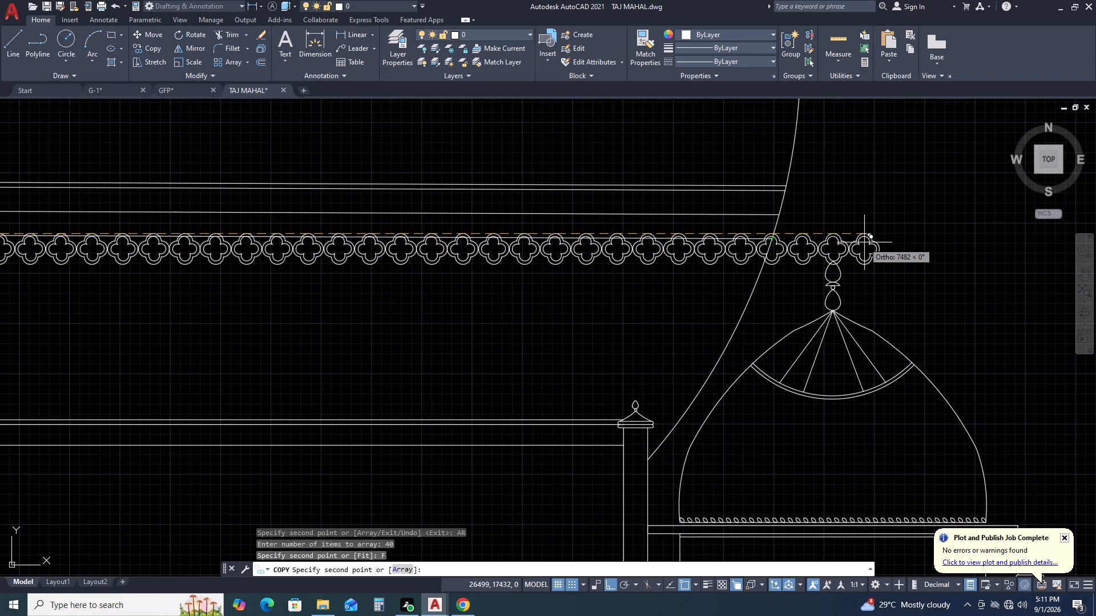
{"action": "scroll", "coordinate": [869, 210], "scroll_direction": "down", "scroll_amount": 2}
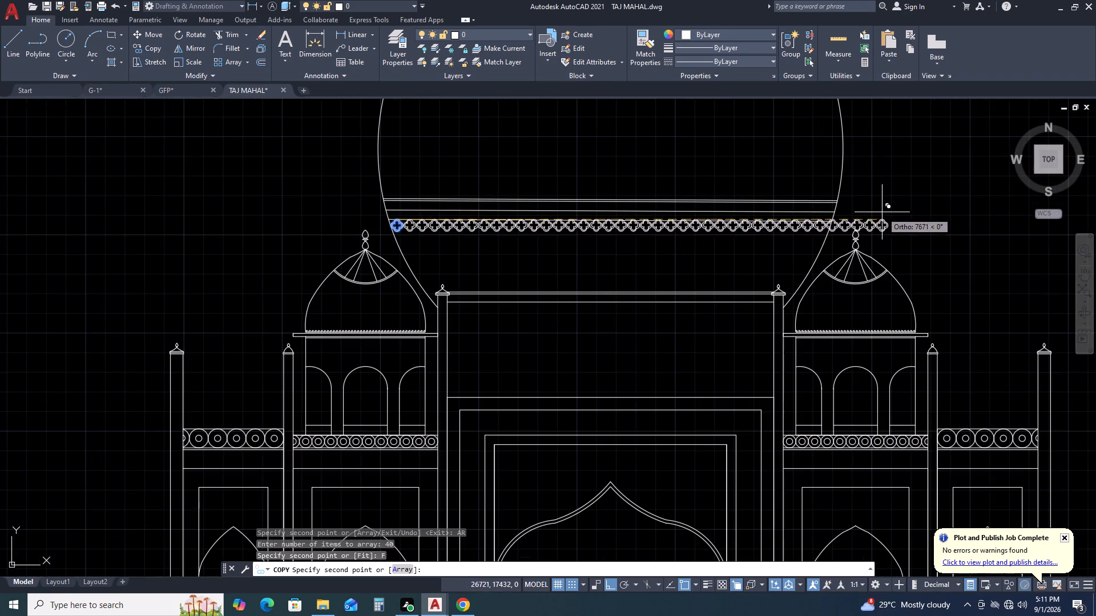
{"action": "middle_click_drag", "start_coordinate": [840, 204], "coordinate": [680, 192]}
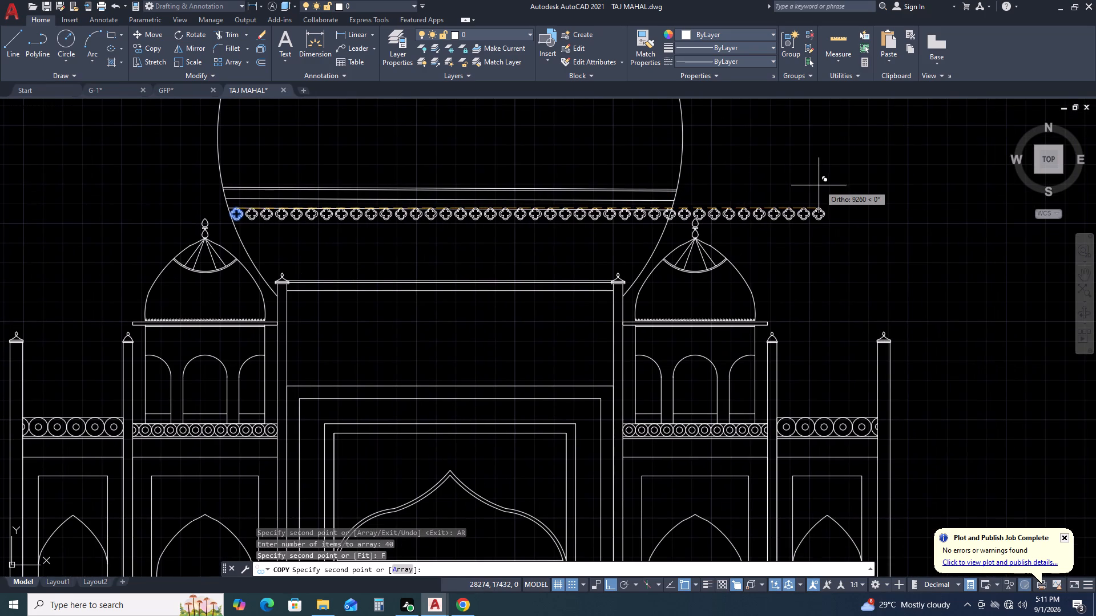
{"action": "scroll", "coordinate": [789, 190], "scroll_direction": "up", "scroll_amount": 2}
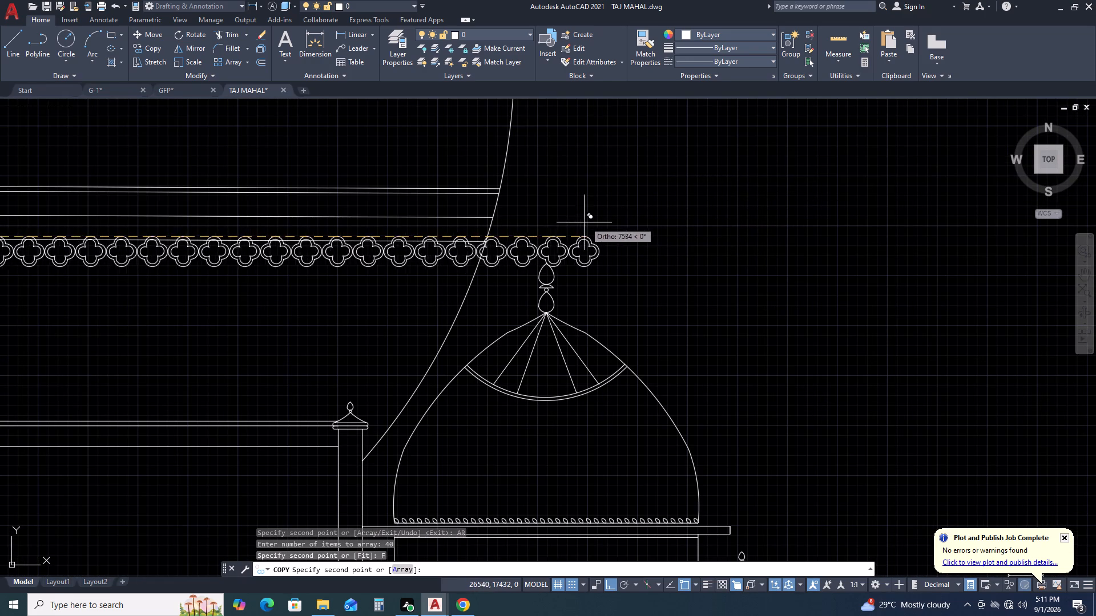
{"action": "scroll", "coordinate": [499, 254], "scroll_direction": "up", "scroll_amount": 1}
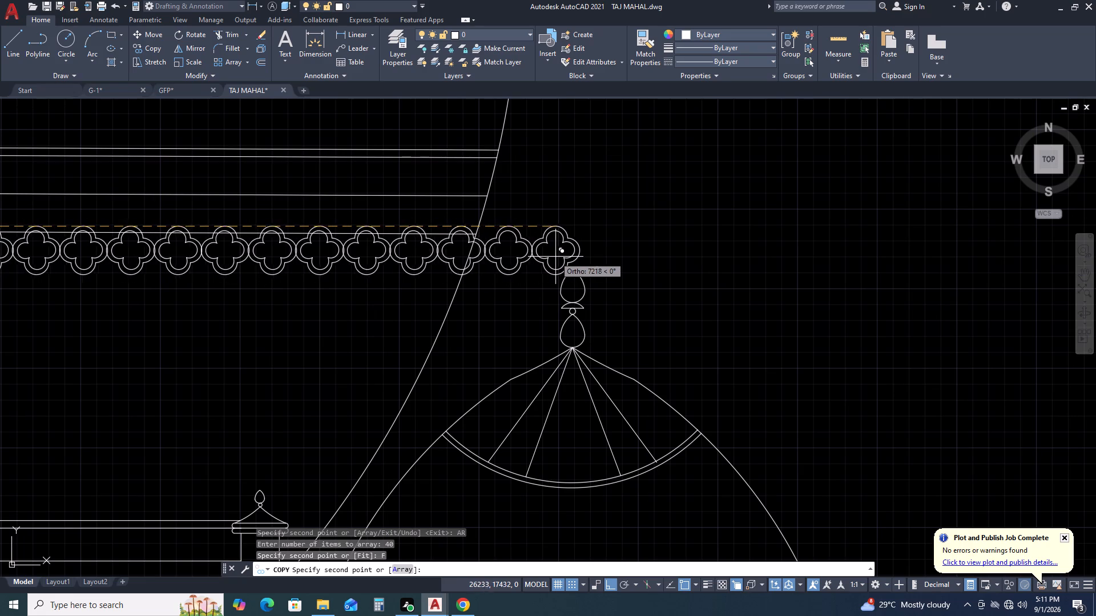
{"action": "left_click", "coordinate": [590, 255]}
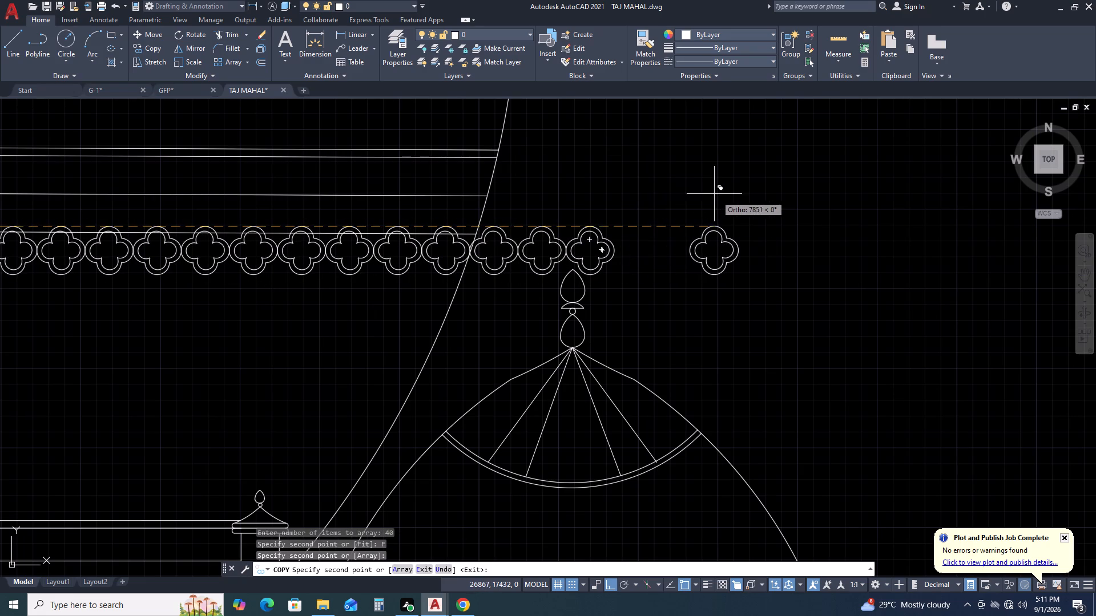
{"action": "key", "text": "Escape"}
Erase the three surplus quatrefoils at the row's right end, beyond the dome outline.
{"action": "scroll", "coordinate": [546, 238], "scroll_direction": "up", "scroll_amount": 3}
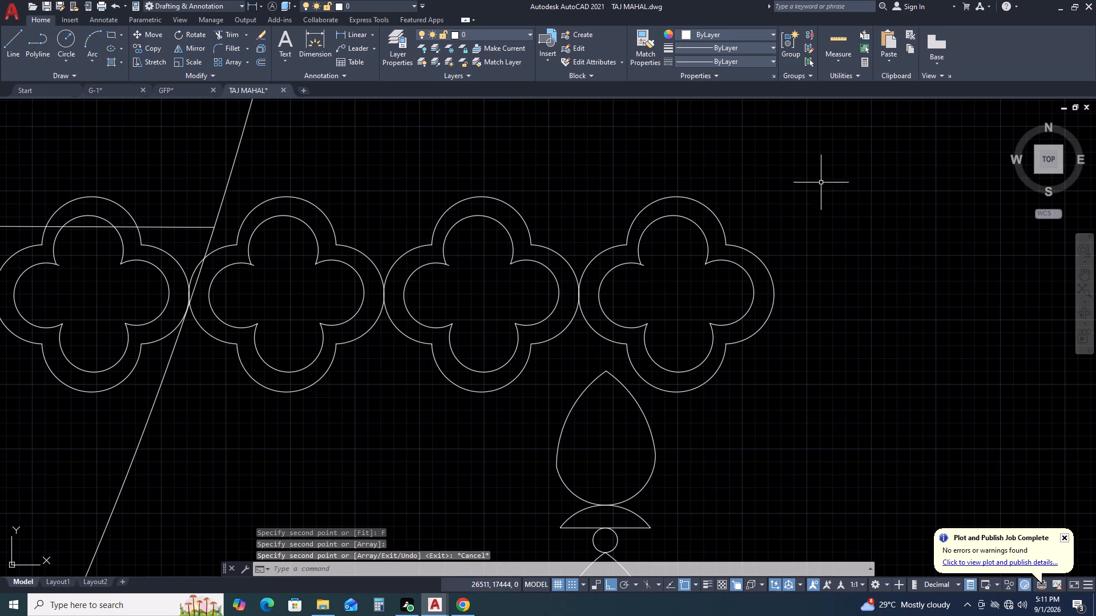
{"action": "left_click", "coordinate": [829, 178]}
{"action": "left_click", "coordinate": [285, 322]}
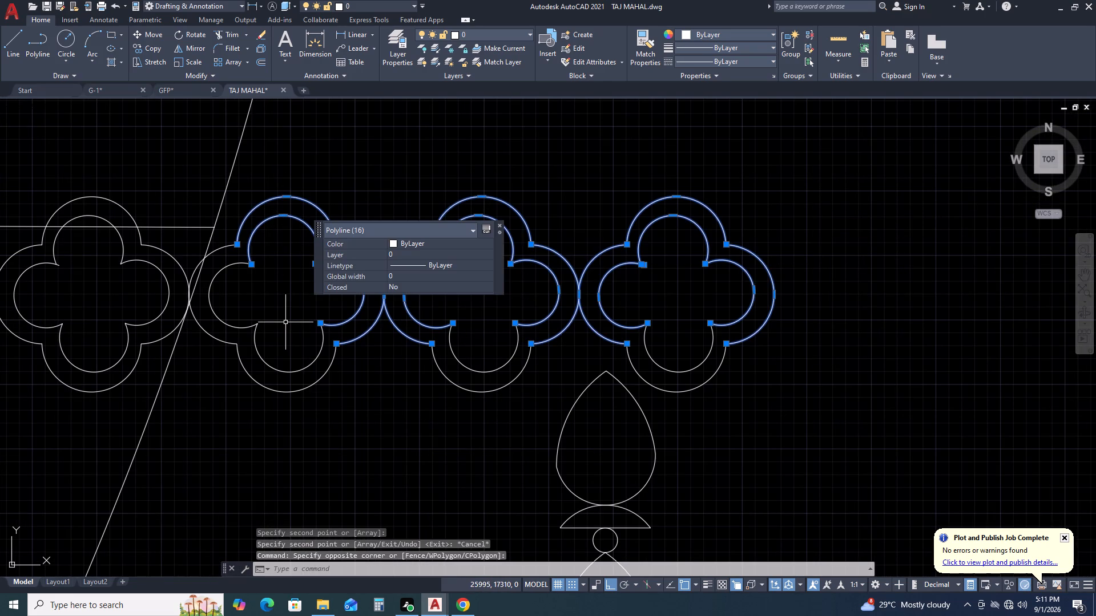
{"action": "key", "text": "Delete"}
{"action": "left_click_drag", "start_coordinate": [793, 475], "coordinate": [784, 447]}
{"action": "left_click", "coordinate": [680, 262]}
{"action": "key", "text": "Delete"}
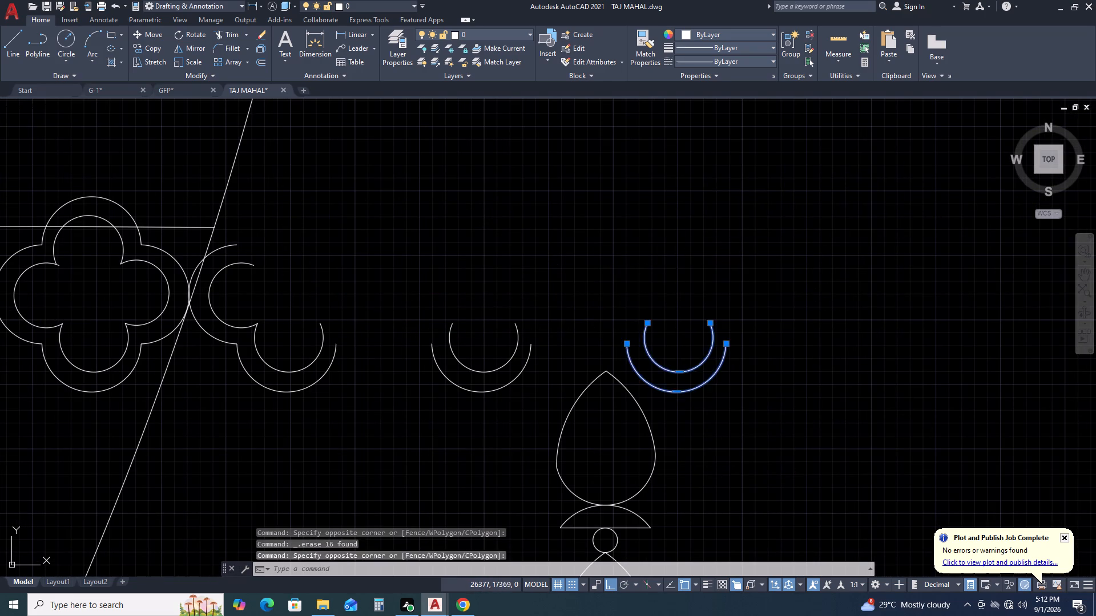
{"action": "left_click", "coordinate": [483, 424]}
{"action": "left_click_drag", "start_coordinate": [483, 424], "coordinate": [481, 416]}
{"action": "left_click", "coordinate": [255, 285]}
{"action": "key", "text": "Delete"}
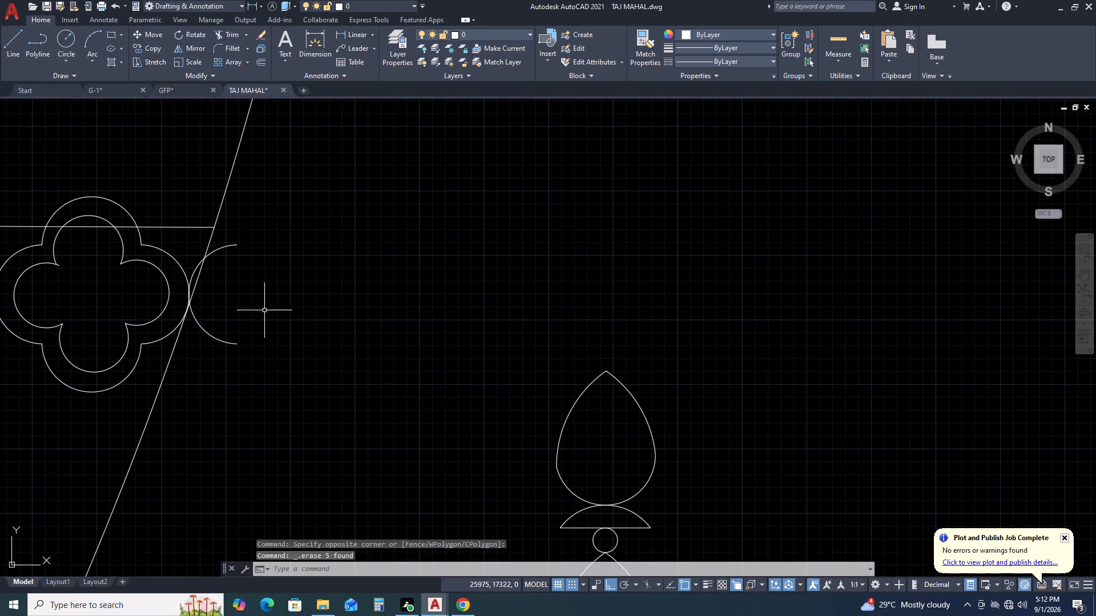
{"action": "left_click_drag", "start_coordinate": [256, 305], "coordinate": [254, 311]}
{"action": "left_click", "coordinate": [222, 372]}
{"action": "key", "text": "Delete"}
Stretch the lowest band line's right end up the dome outline, level with the tops of the quatrefoils.
{"action": "scroll", "coordinate": [388, 355], "scroll_direction": "down", "scroll_amount": 4}
{"action": "scroll", "coordinate": [428, 285], "scroll_direction": "down", "scroll_amount": 2}
{"action": "middle_click_drag", "start_coordinate": [436, 312], "coordinate": [671, 268]}
{"action": "scroll", "coordinate": [623, 254], "scroll_direction": "up", "scroll_amount": 3}
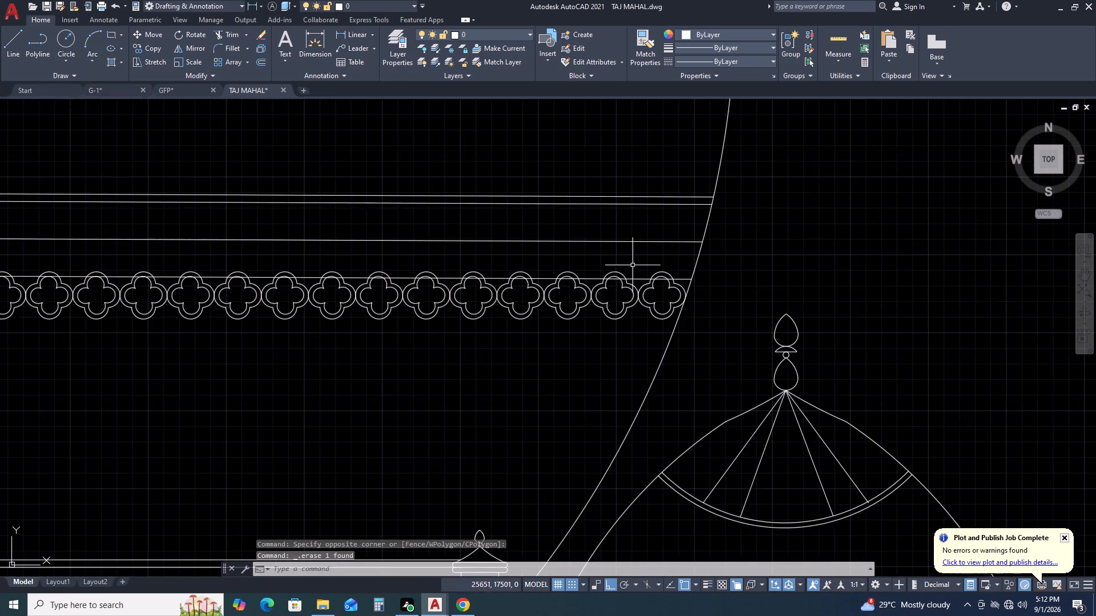
{"action": "scroll", "coordinate": [634, 266], "scroll_direction": "up", "scroll_amount": 3}
{"action": "left_click", "coordinate": [633, 287]}
{"action": "left_click", "coordinate": [627, 293]}
{"action": "middle_click_drag", "start_coordinate": [583, 329], "coordinate": [553, 338]}
{"action": "middle_click_drag", "start_coordinate": [507, 347], "coordinate": [498, 350]}
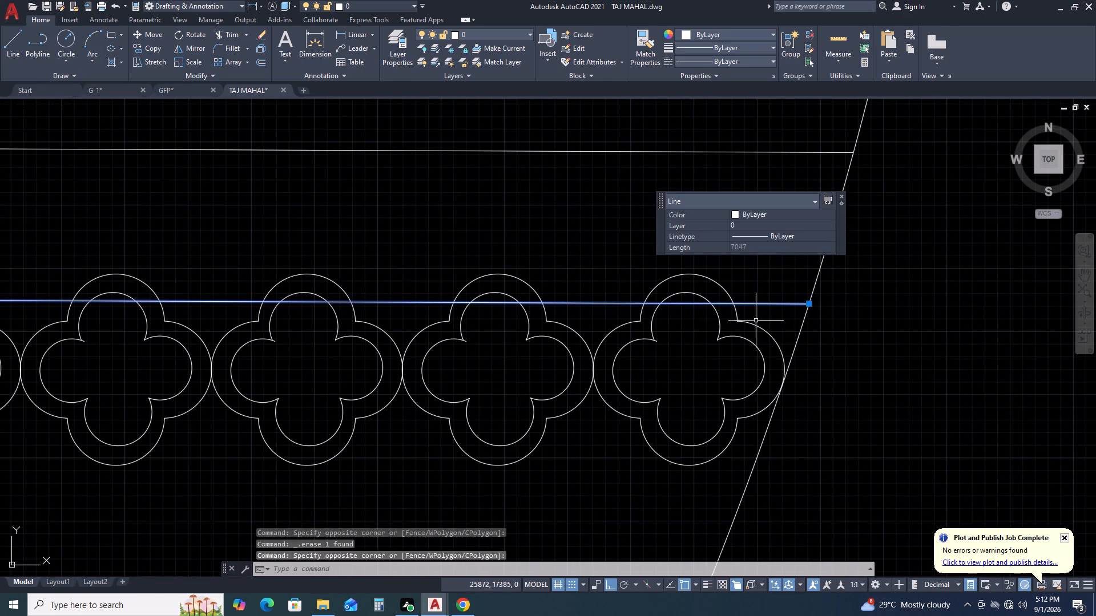
{"action": "left_click", "coordinate": [811, 303]}
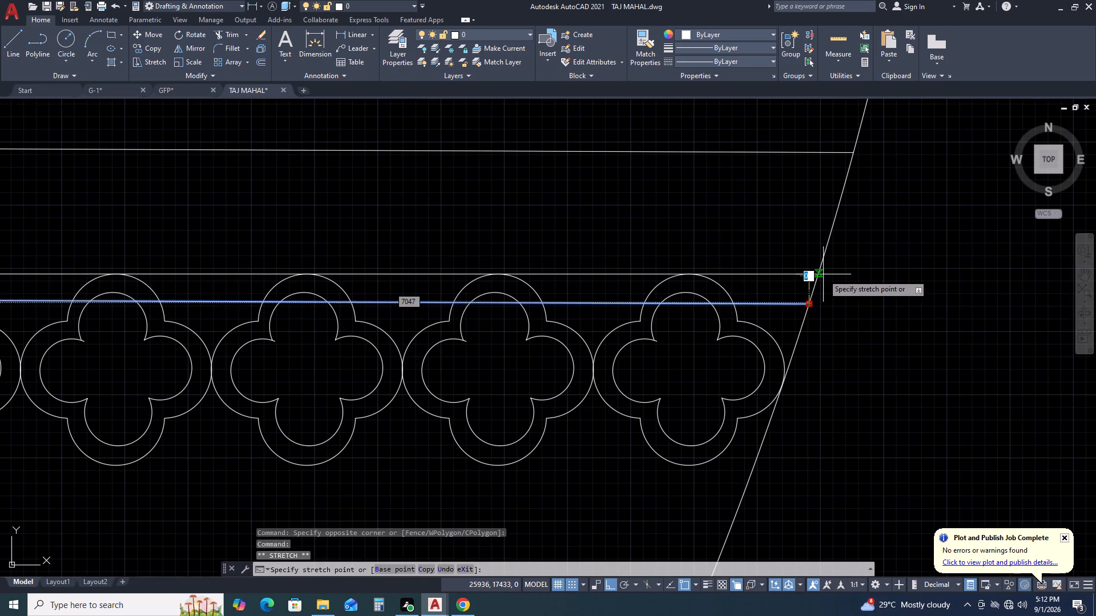
{"action": "left_click", "coordinate": [823, 274]}
{"action": "scroll", "coordinate": [695, 318], "scroll_direction": "down", "scroll_amount": 2}
{"action": "key", "text": "Escape"}
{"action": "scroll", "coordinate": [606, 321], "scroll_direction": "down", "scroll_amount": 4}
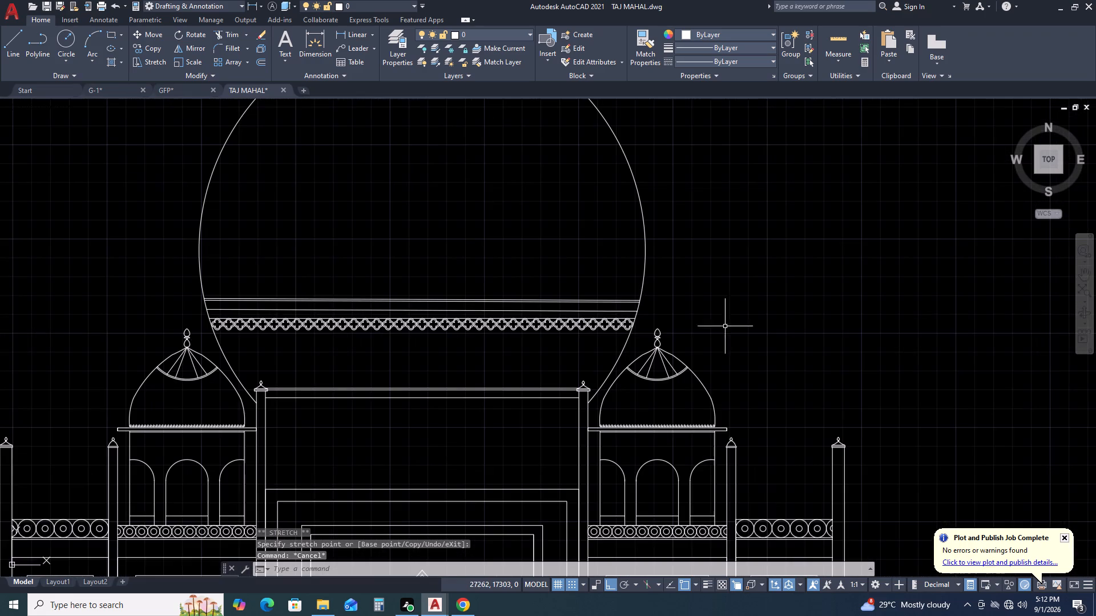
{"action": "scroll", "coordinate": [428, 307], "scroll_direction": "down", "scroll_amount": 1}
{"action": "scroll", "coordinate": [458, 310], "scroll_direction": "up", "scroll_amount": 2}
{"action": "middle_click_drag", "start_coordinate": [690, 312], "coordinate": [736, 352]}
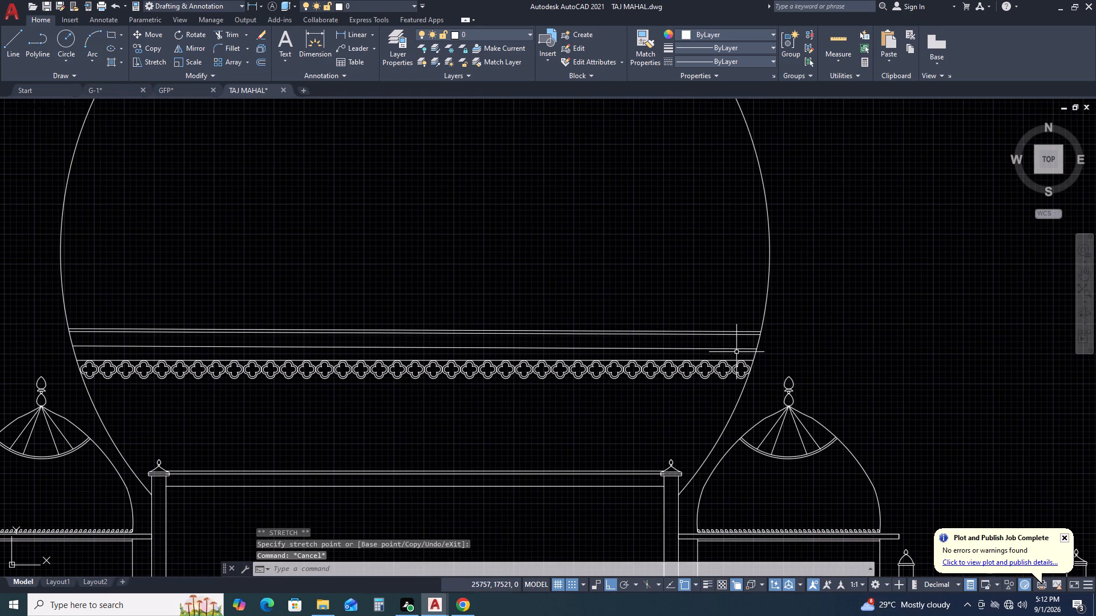
Erase the three slanted band lines above the quatrefoil row on the main dome.
{"action": "left_click", "coordinate": [599, 351]}
{"action": "left_click", "coordinate": [582, 325]}
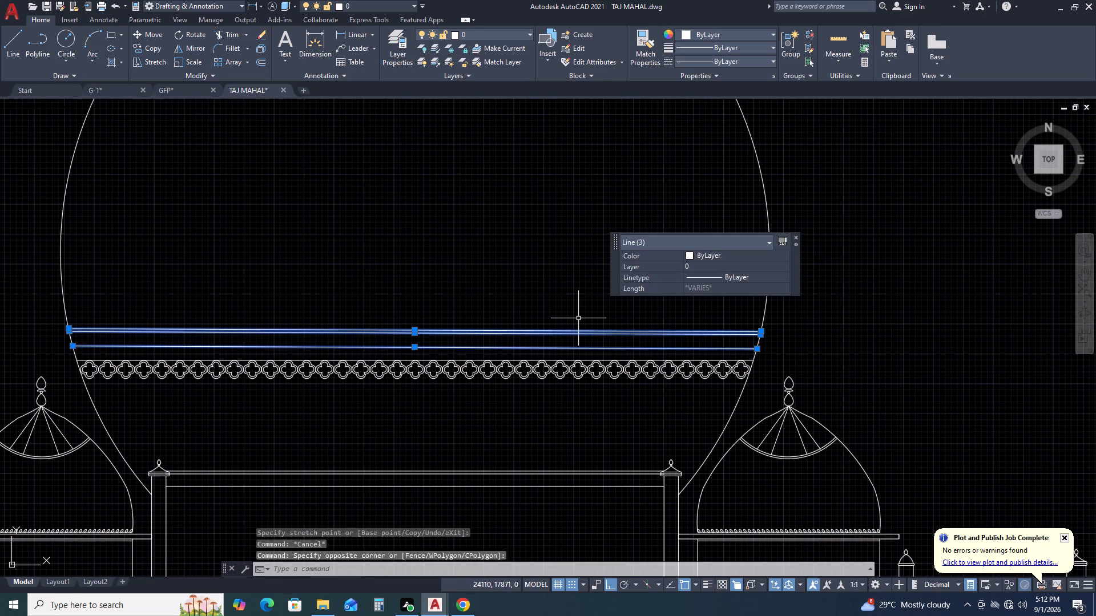
{"action": "key", "text": "Delete"}
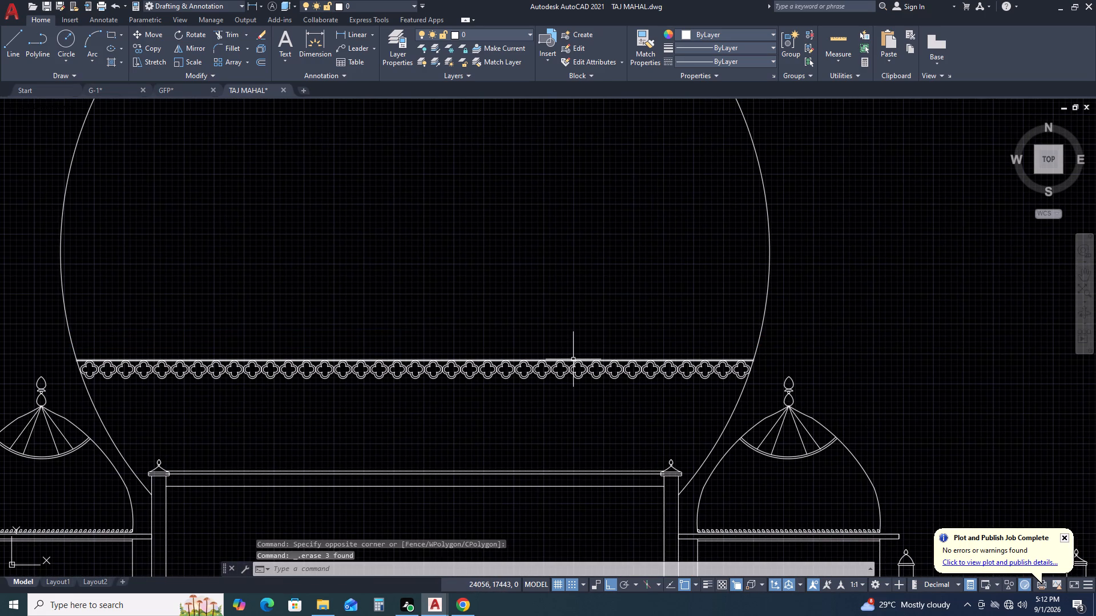
Offset the line directly above the quatrefoil row upward by 150 mm.
{"action": "left_click", "coordinate": [573, 359]}
{"action": "key", "text": "o"}
{"action": "key", "text": "space"}
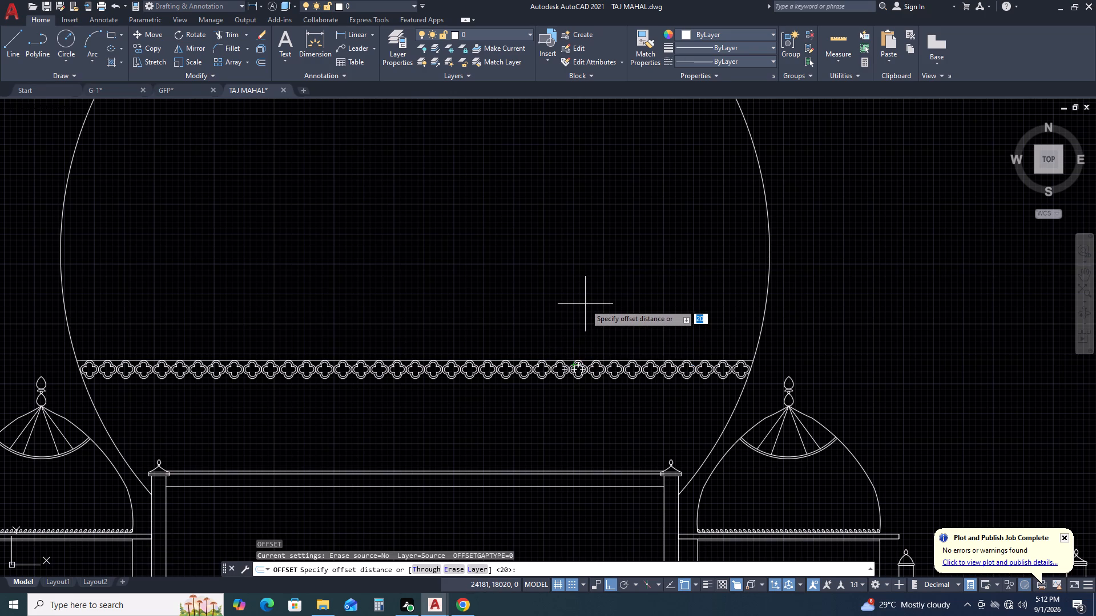
{"action": "type", "text": "150"}
{"action": "key", "text": "Return"}
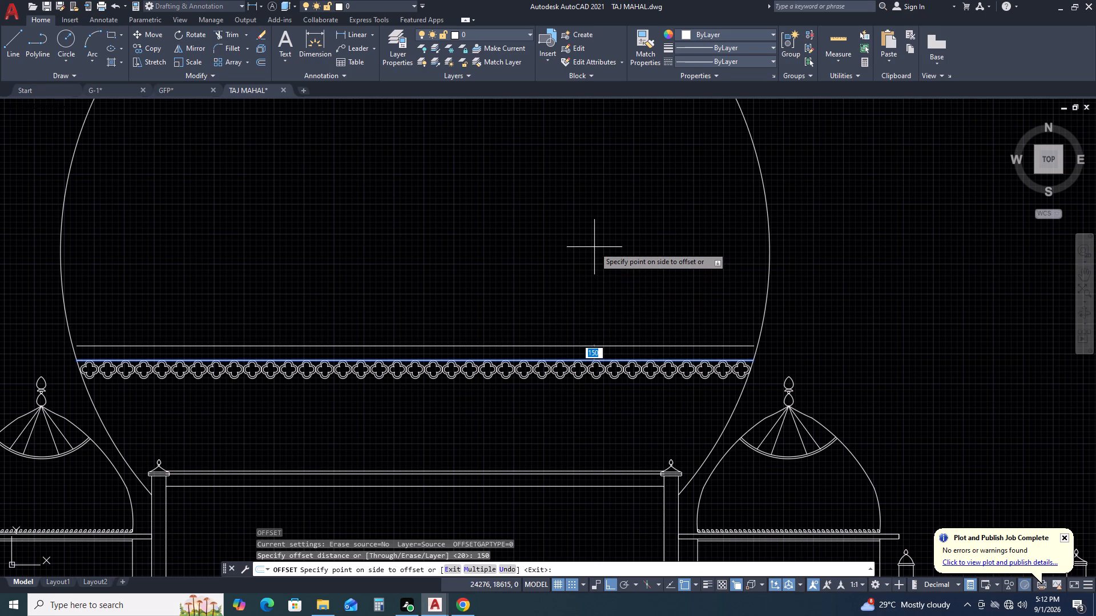
{"action": "double_click", "coordinate": [597, 244]}
{"action": "key", "text": "Escape"}
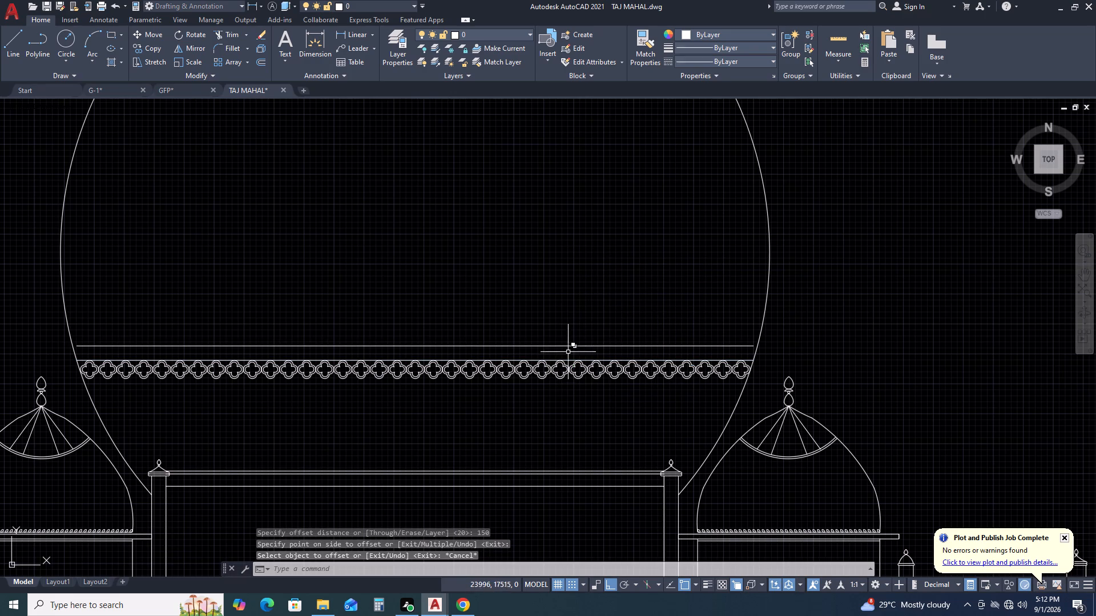
Offset the upper band line a further 20 mm upward to form a double line.
{"action": "left_click", "coordinate": [571, 346]}
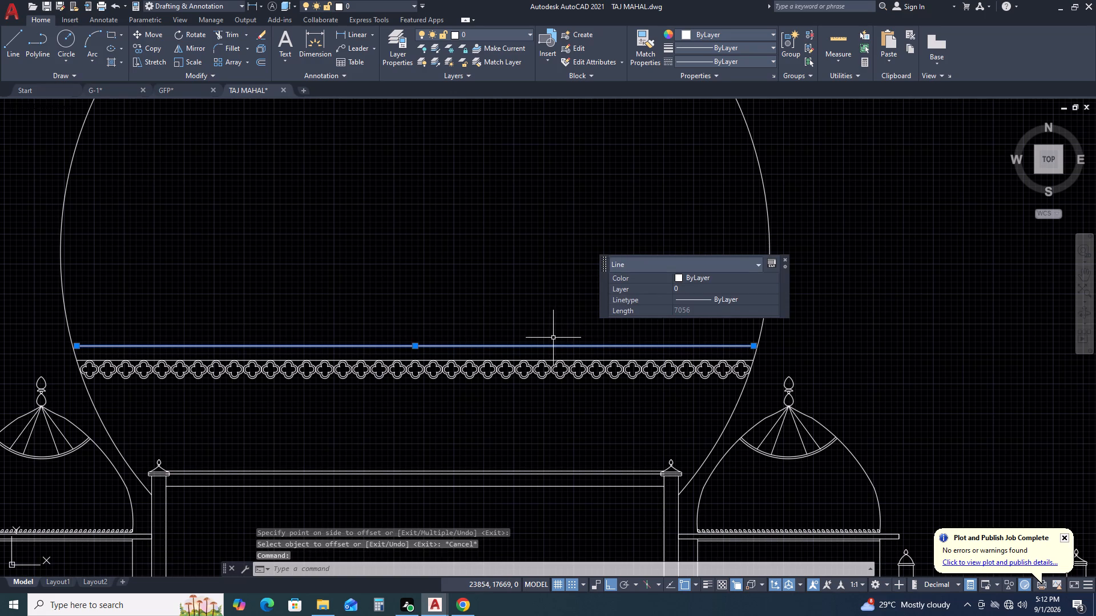
{"action": "key", "text": "o"}
{"action": "key", "text": "space"}
{"action": "type", "text": "20"}
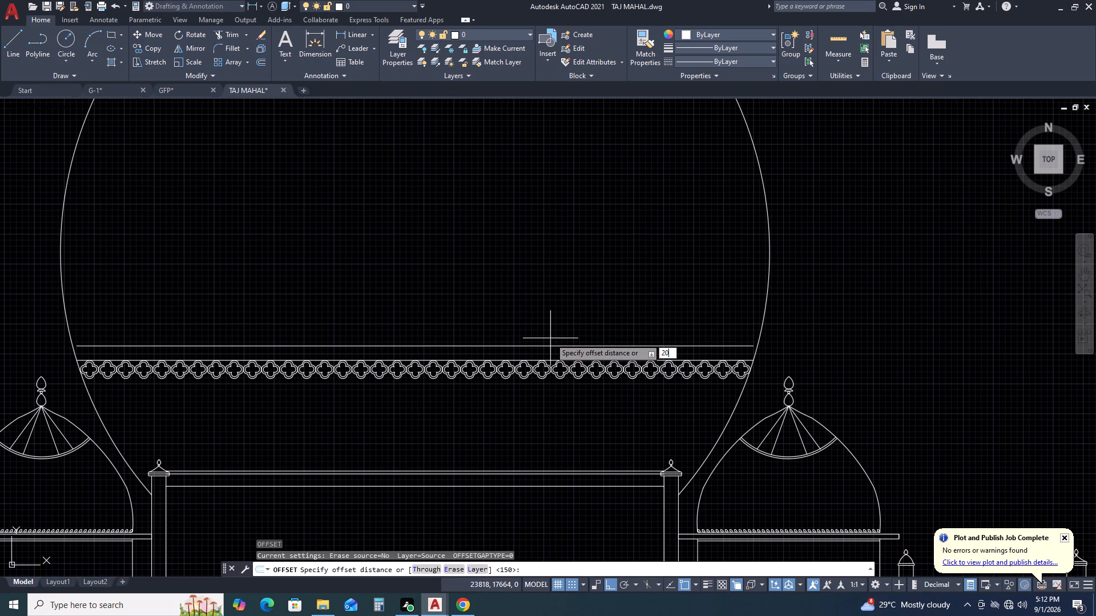
{"action": "key", "text": "Return"}
{"action": "left_click", "coordinate": [530, 237]}
{"action": "middle_click_drag", "start_coordinate": [585, 327], "coordinate": [678, 274]}
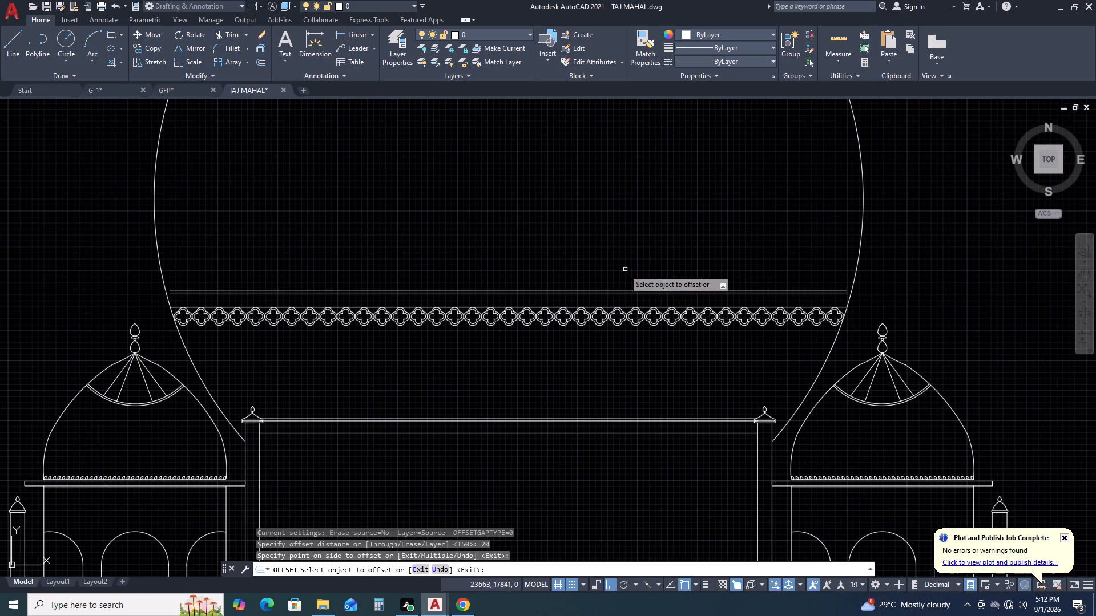
{"action": "key", "text": "Escape"}
Extend both ends of the two upper band lines to the main dome's outline.
{"action": "key", "text": "e"}
{"action": "key", "text": "x"}
{"action": "key", "text": "space"}
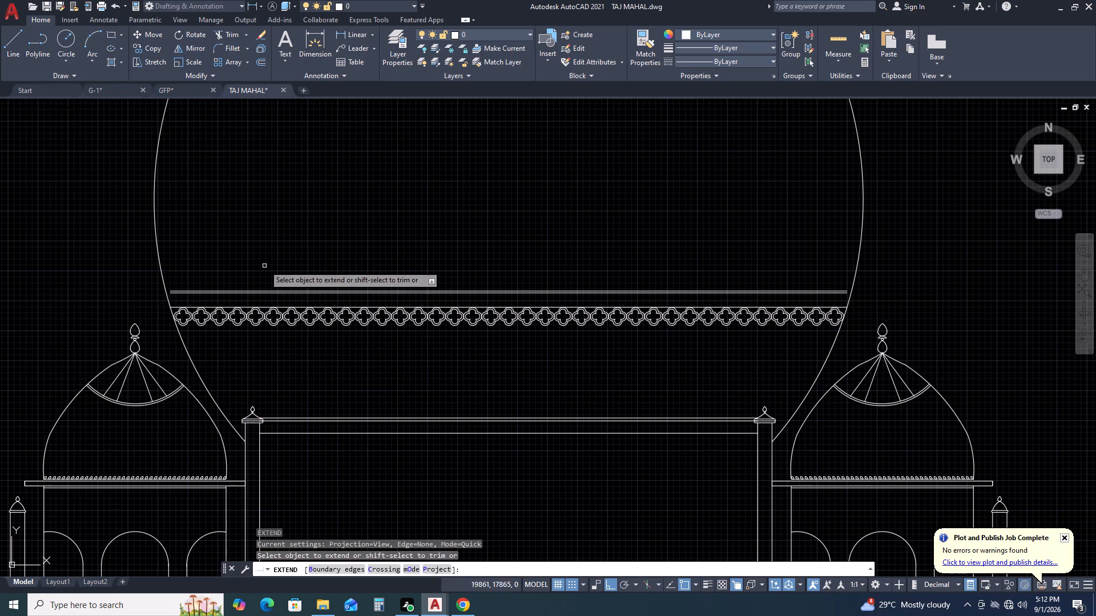
{"action": "left_click", "coordinate": [251, 282]}
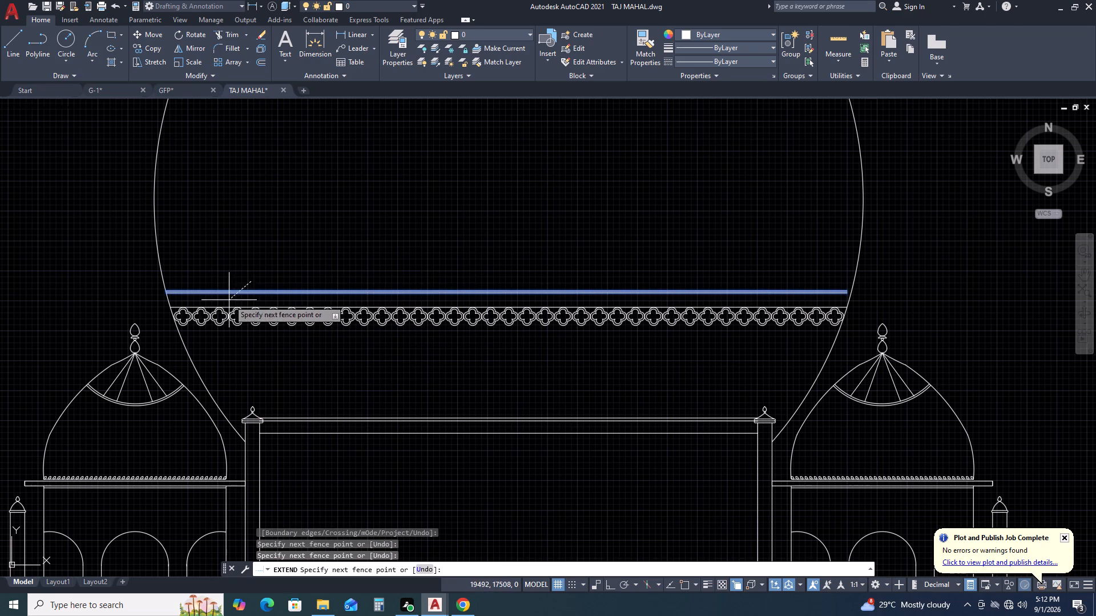
{"action": "left_click", "coordinate": [228, 300]}
{"action": "left_click", "coordinate": [822, 284]}
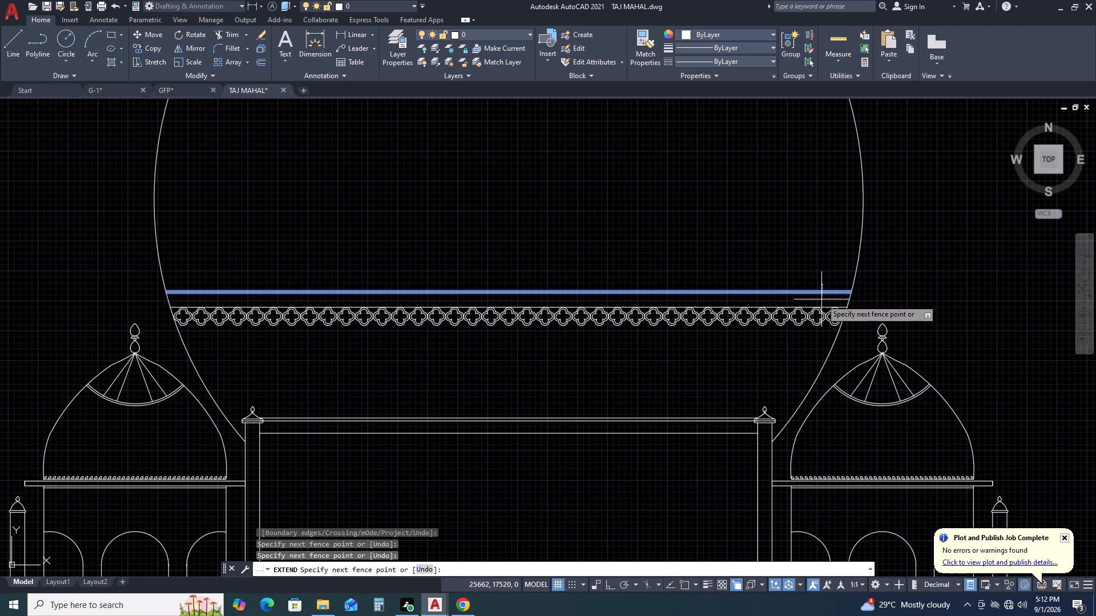
{"action": "left_click", "coordinate": [821, 299]}
{"action": "key", "text": "Escape"}
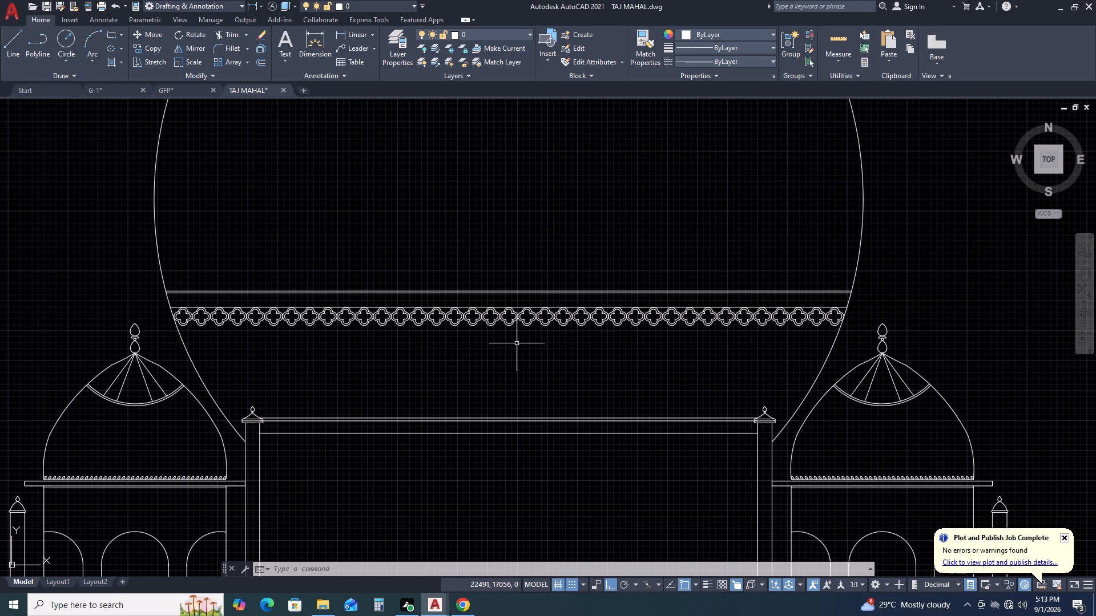
Draw a rectangle about 167 by 150 mm between the band lines above the quatrefoils, near the dome's left edge.
{"action": "scroll", "coordinate": [635, 331], "scroll_direction": "down", "scroll_amount": 2}
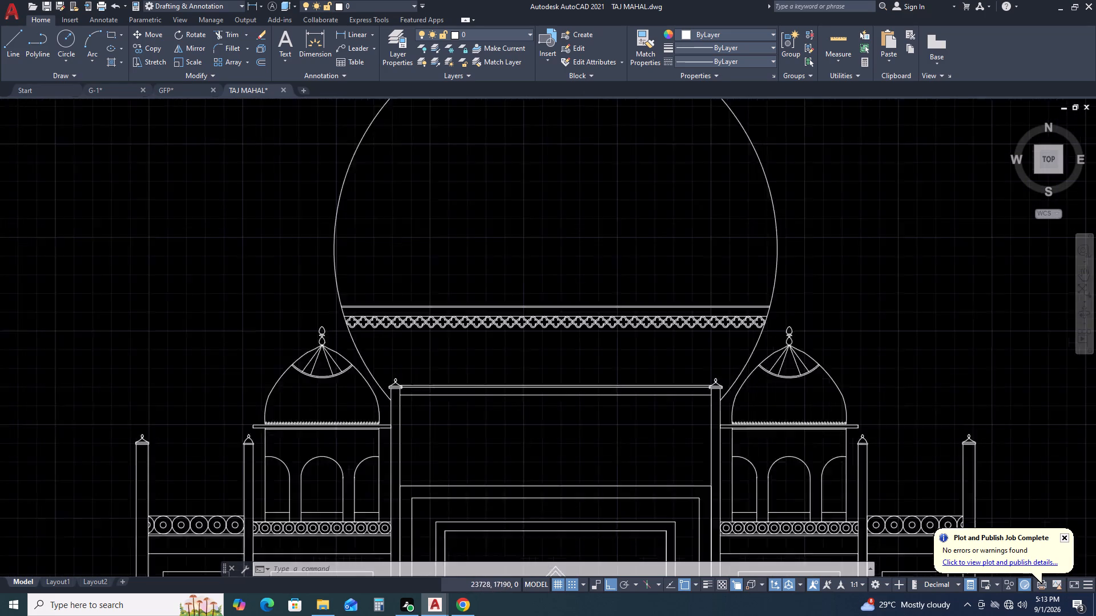
{"action": "middle_click_drag", "start_coordinate": [558, 299], "coordinate": [709, 302]}
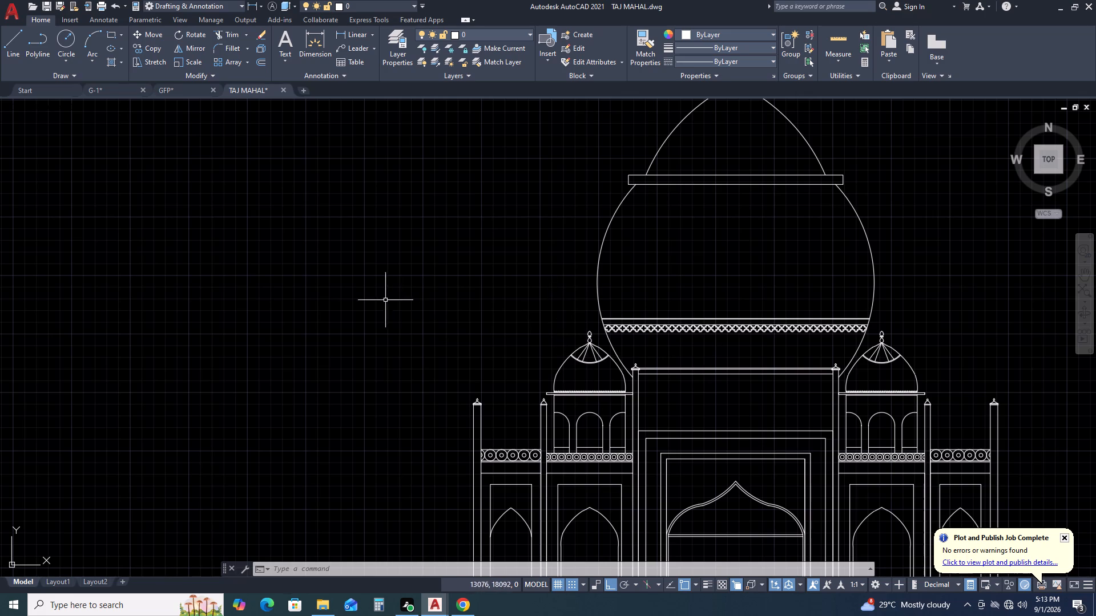
{"action": "middle_click_drag", "start_coordinate": [763, 347], "coordinate": [598, 314]}
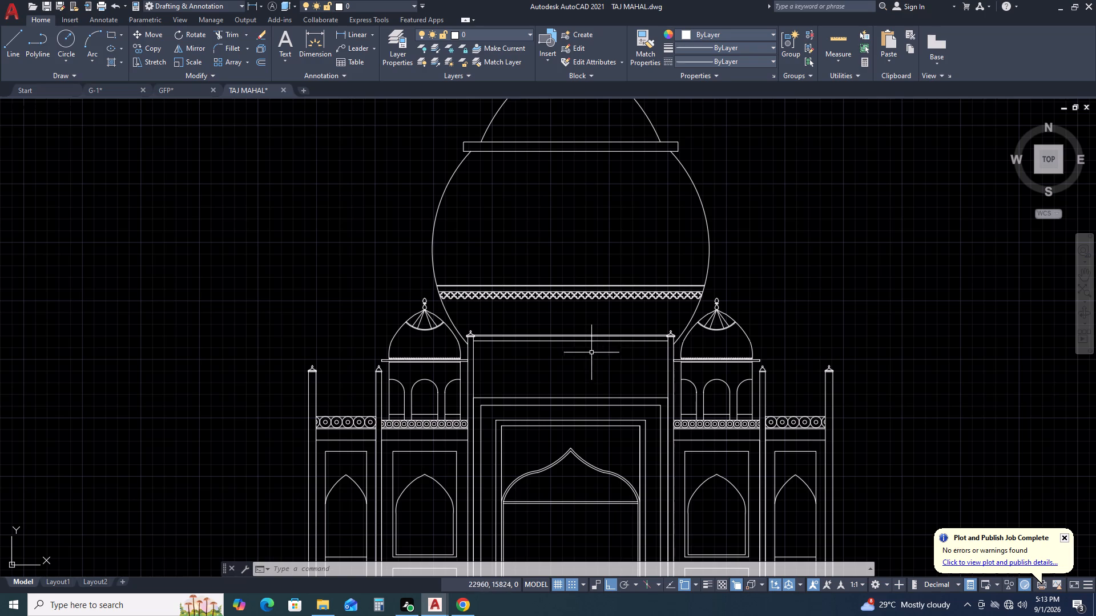
{"action": "middle_click_drag", "start_coordinate": [510, 299], "coordinate": [611, 283]}
{"action": "middle_click", "coordinate": [611, 281]}
{"action": "scroll", "coordinate": [568, 273], "scroll_direction": "up", "scroll_amount": 2}
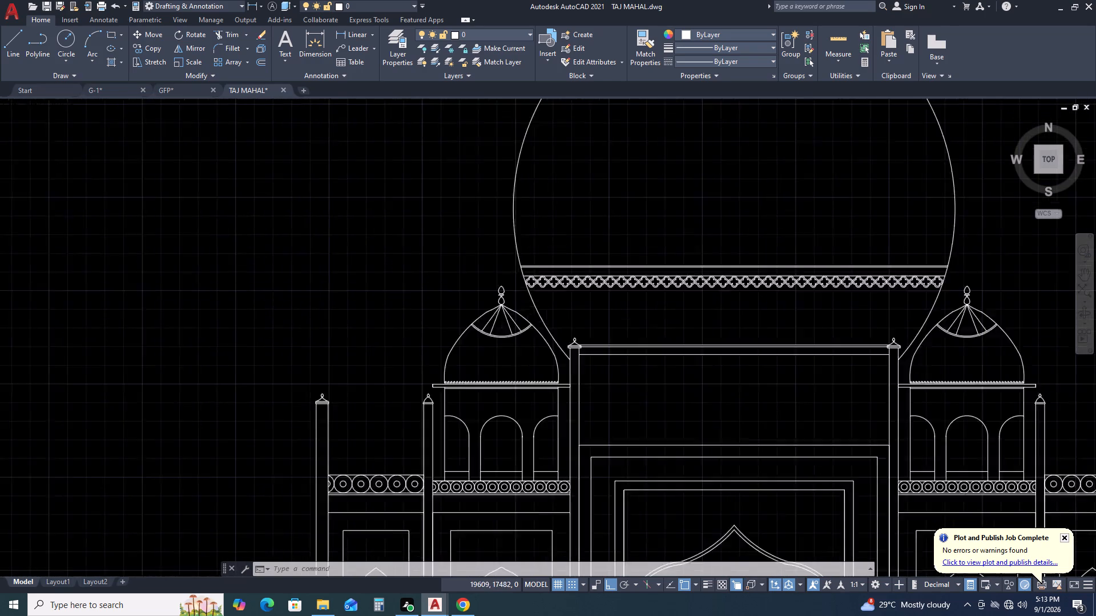
{"action": "middle_click_drag", "start_coordinate": [474, 286], "coordinate": [543, 293]}
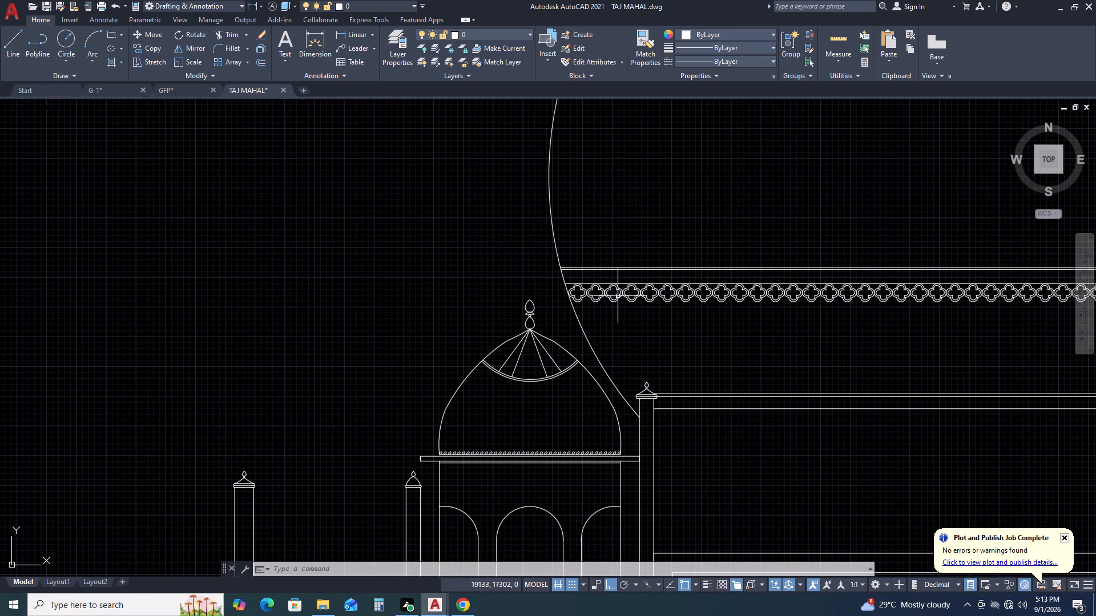
{"action": "middle_click_drag", "start_coordinate": [646, 255], "coordinate": [636, 255]}
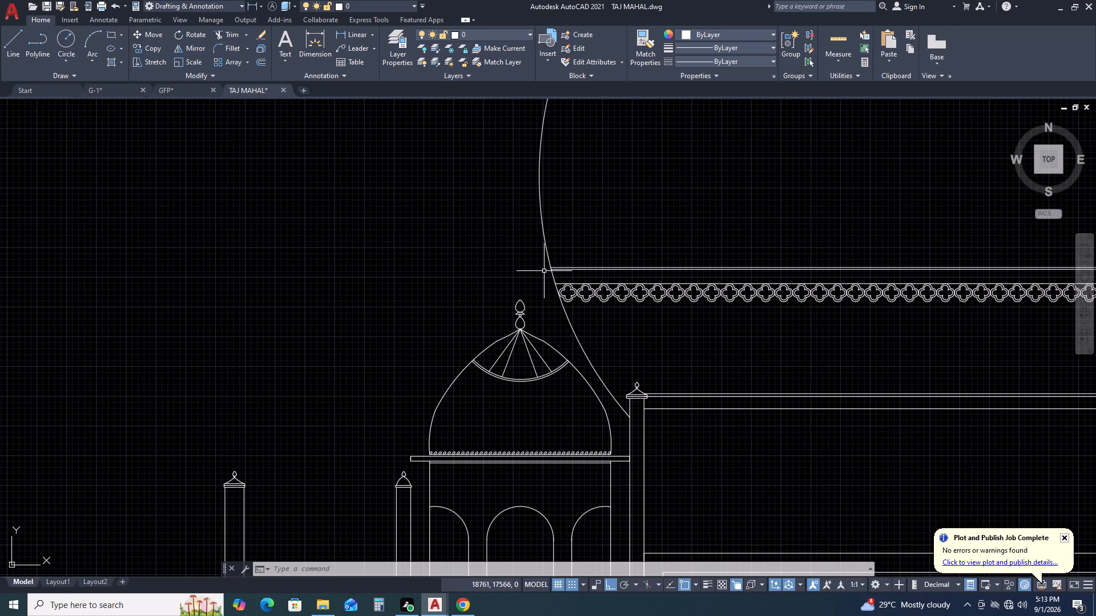
{"action": "key", "text": "r"}
{"action": "key", "text": "e"}
{"action": "key", "text": "c"}
{"action": "key", "text": "space"}
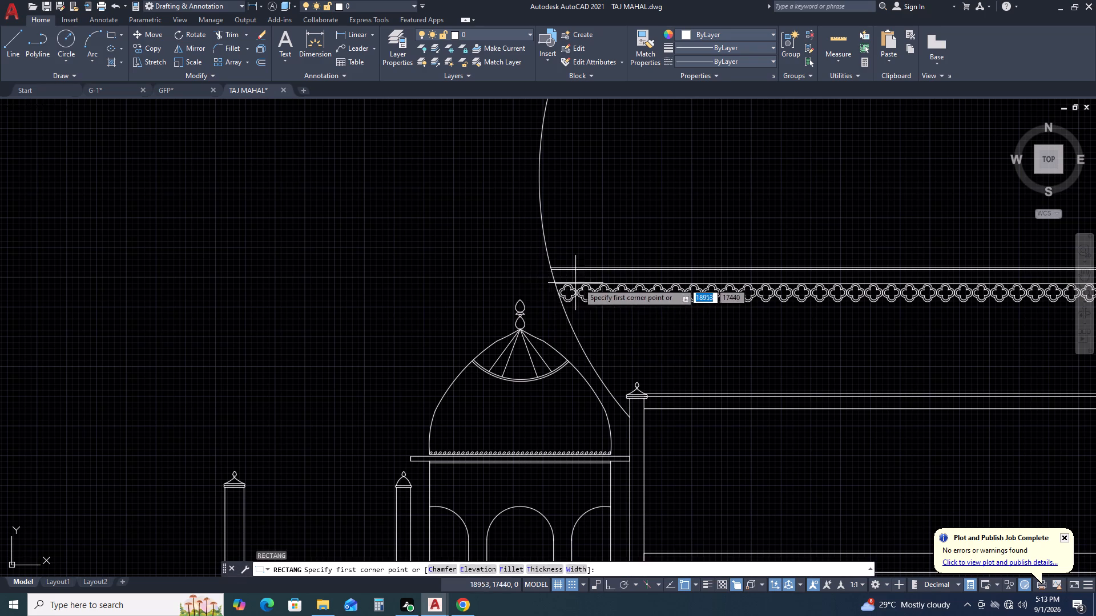
{"action": "scroll", "coordinate": [583, 285], "scroll_direction": "up", "scroll_amount": 2}
{"action": "scroll", "coordinate": [512, 261], "scroll_direction": "up", "scroll_amount": 1}
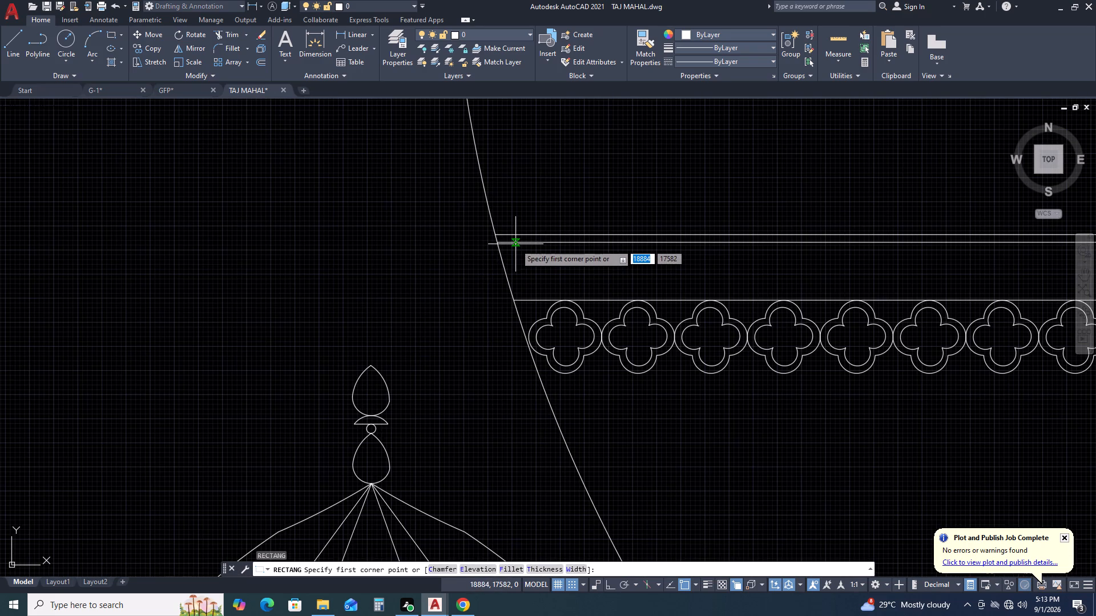
{"action": "left_click", "coordinate": [515, 244]}
{"action": "scroll", "coordinate": [573, 293], "scroll_direction": "up", "scroll_amount": 2}
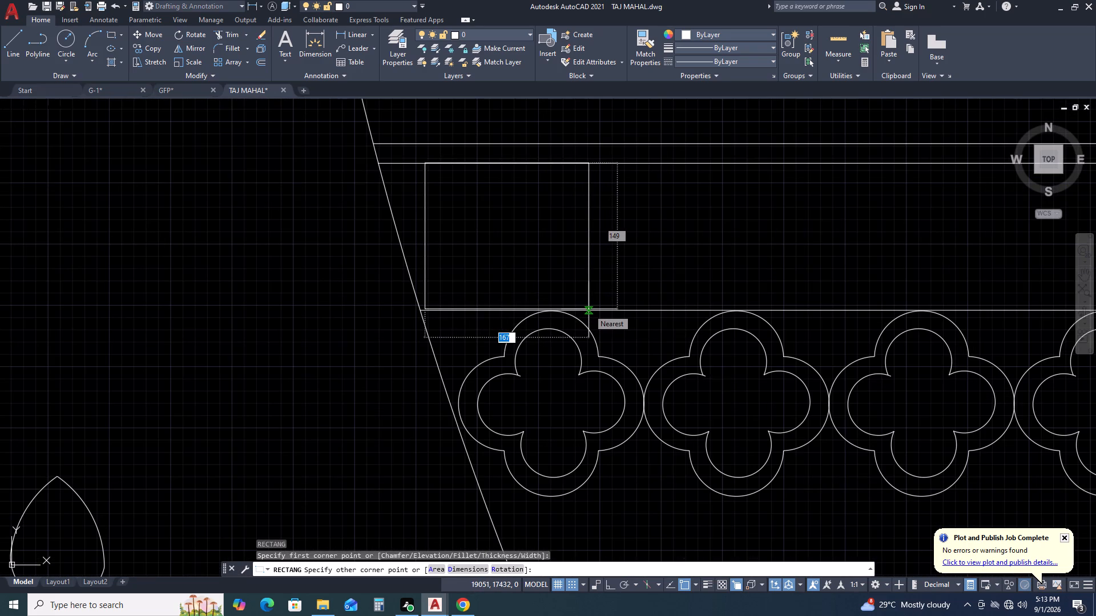
{"action": "left_click", "coordinate": [590, 311]}
{"action": "scroll", "coordinate": [619, 250], "scroll_direction": "down", "scroll_amount": 2}
Copy the rectangle as an array of 40 items placed edge to edge horizontally along the dome band.
{"action": "left_click", "coordinate": [664, 236]}
{"action": "left_click", "coordinate": [597, 249]}
{"action": "middle_click_drag", "start_coordinate": [663, 283], "coordinate": [508, 283]}
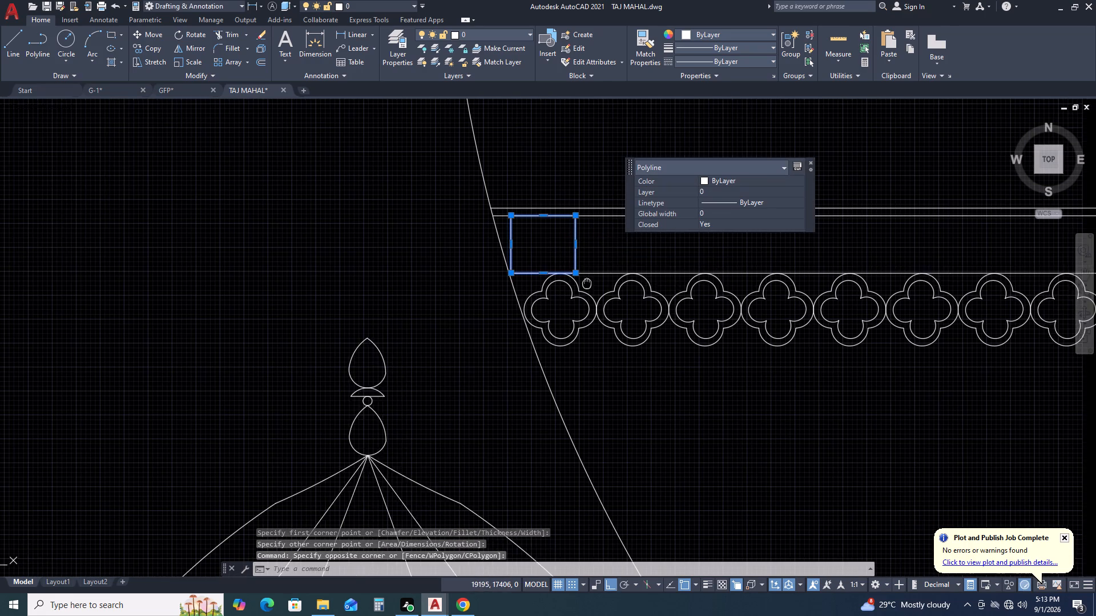
{"action": "middle_click_drag", "start_coordinate": [508, 283], "coordinate": [461, 283]}
{"action": "scroll", "coordinate": [428, 285], "scroll_direction": "down", "scroll_amount": 3}
{"action": "middle_click_drag", "start_coordinate": [483, 283], "coordinate": [332, 293]}
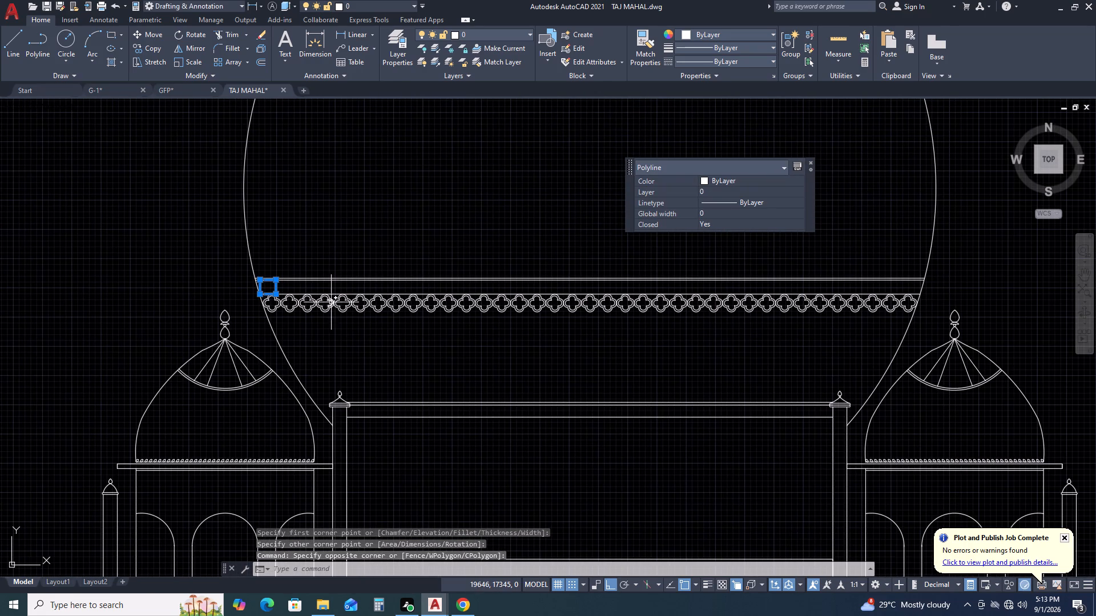
{"action": "key", "text": "c"}
{"action": "key", "text": "o"}
{"action": "key", "text": "space"}
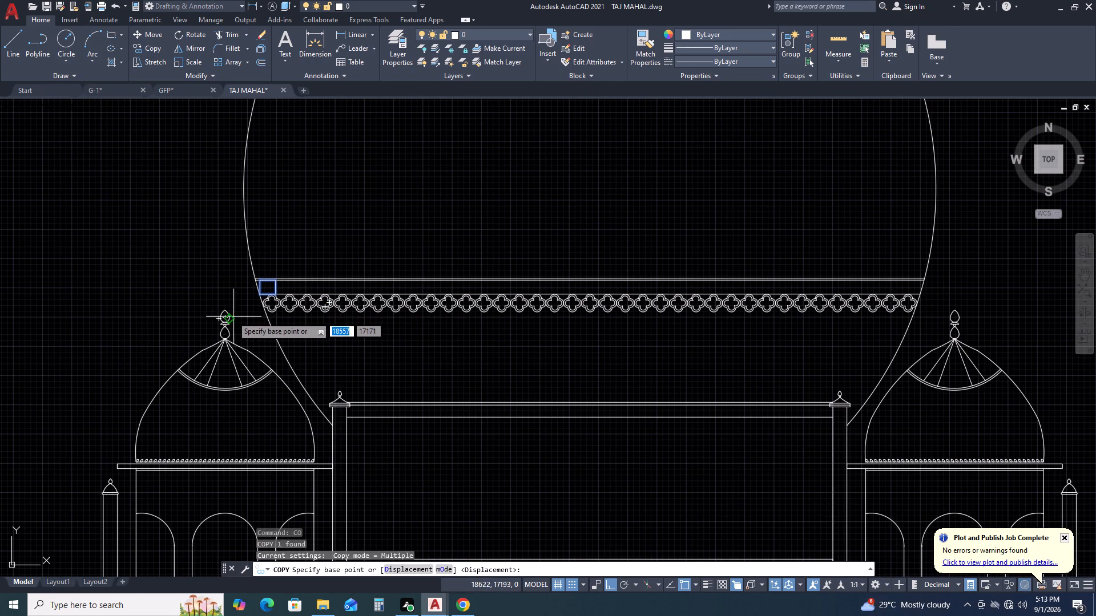
{"action": "scroll", "coordinate": [252, 290], "scroll_direction": "up", "scroll_amount": 4}
{"action": "left_click", "coordinate": [292, 329]}
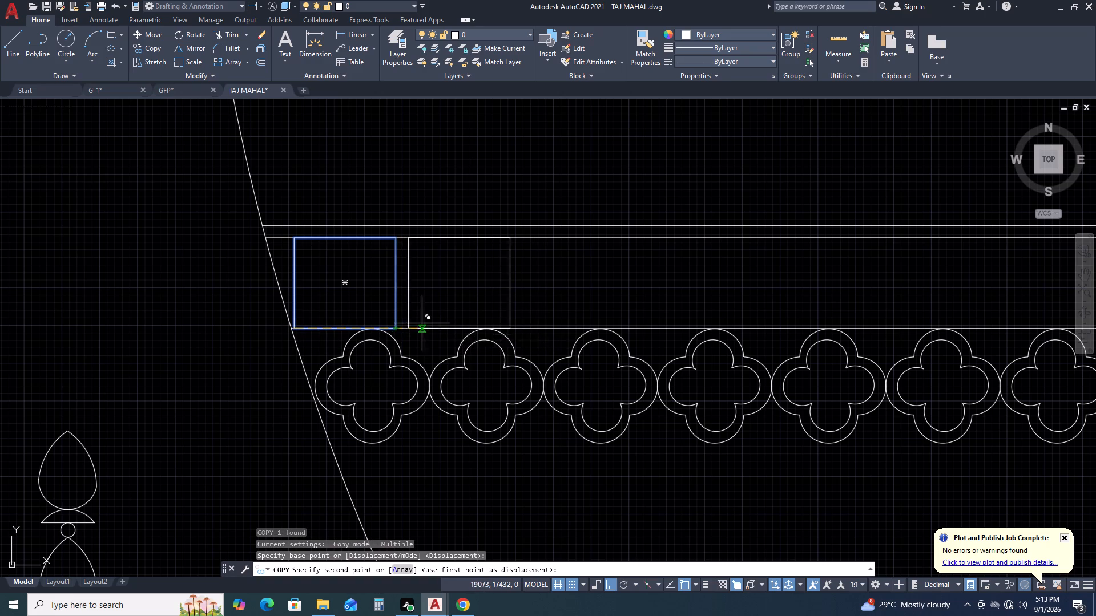
{"action": "type", "text": "AR"}
{"action": "key", "text": "space"}
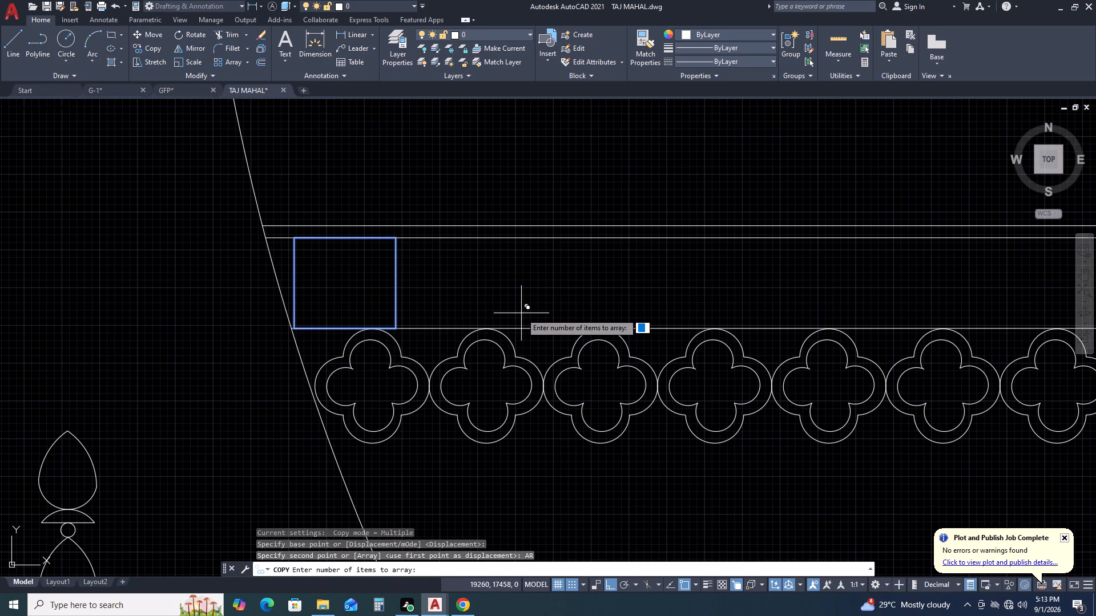
{"action": "scroll", "coordinate": [521, 313], "scroll_direction": "down", "scroll_amount": 2}
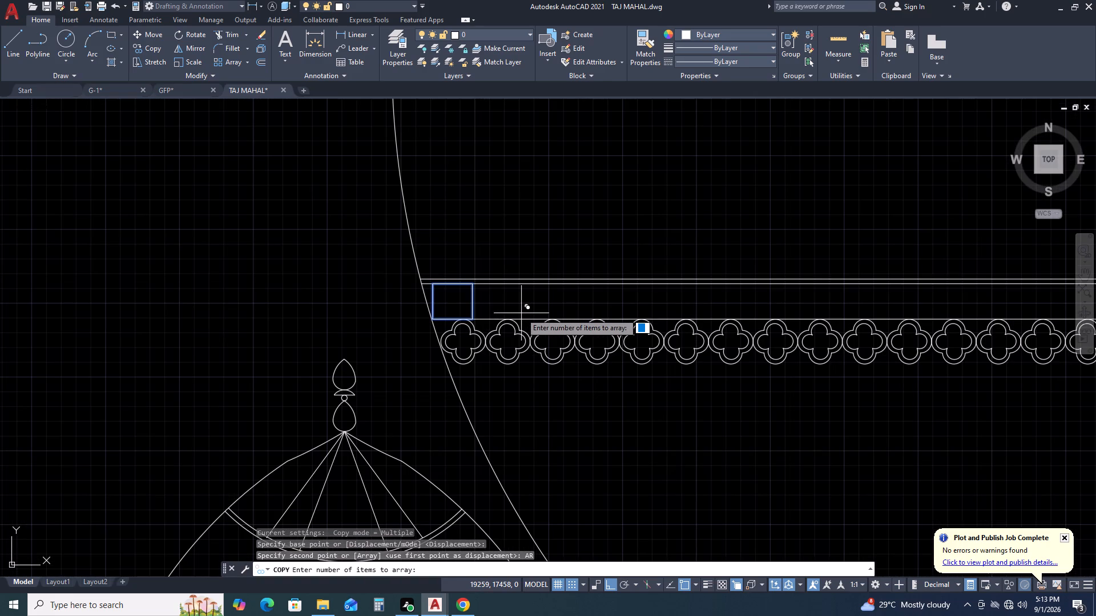
{"action": "key", "text": "4"}
{"action": "type", "text": "0"}
{"action": "key", "text": "space"}
{"action": "scroll", "coordinate": [482, 317], "scroll_direction": "down", "scroll_amount": 1}
{"action": "scroll", "coordinate": [499, 317], "scroll_direction": "up", "scroll_amount": 1}
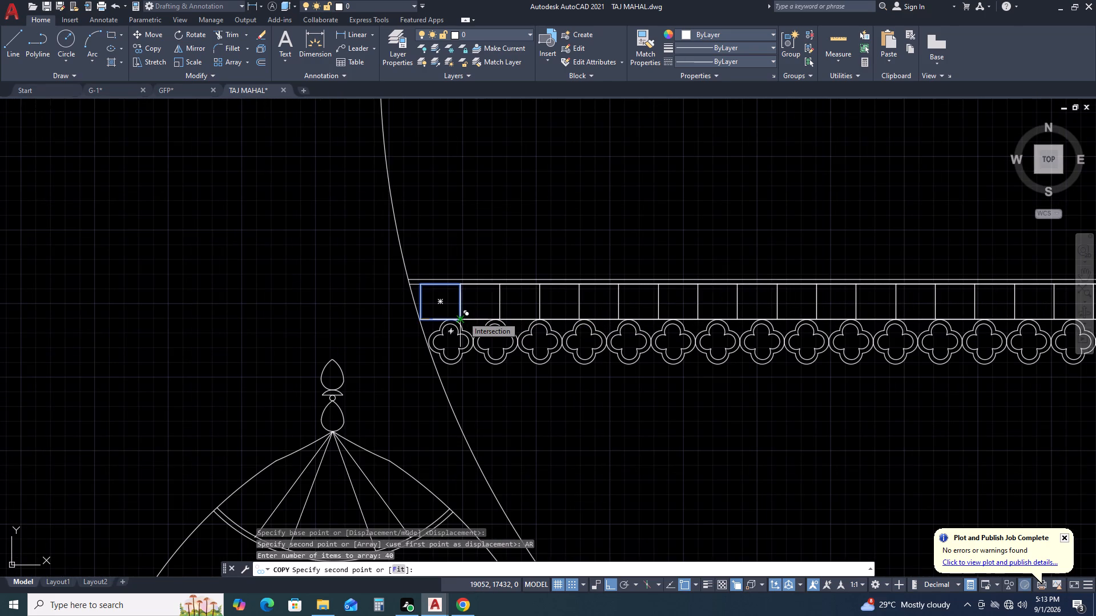
{"action": "left_click", "coordinate": [463, 317]}
Add two more rectangle copies edge to edge at the row's right end, reaching the dome outline.
{"action": "scroll", "coordinate": [323, 317], "scroll_direction": "down", "scroll_amount": 3}
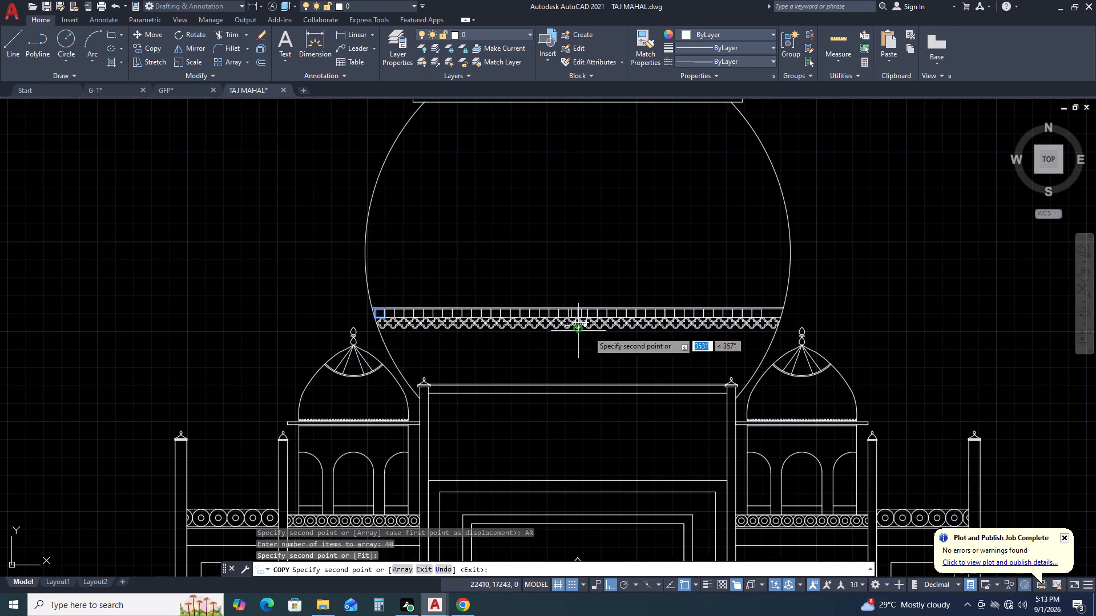
{"action": "scroll", "coordinate": [763, 317], "scroll_direction": "up", "scroll_amount": 4}
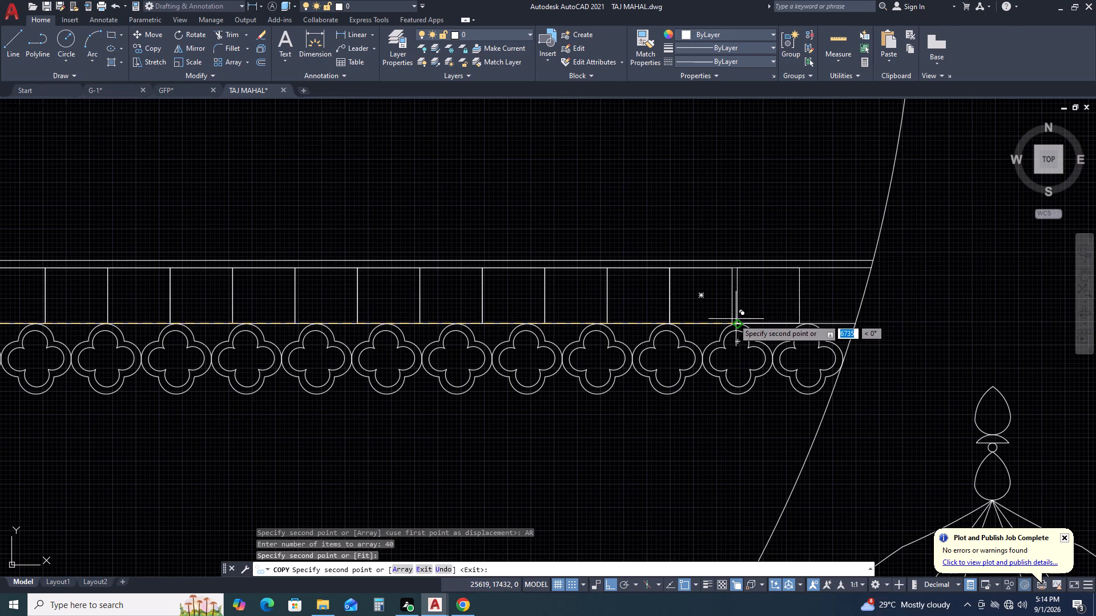
{"action": "left_click", "coordinate": [732, 319]}
{"action": "left_click", "coordinate": [796, 318]}
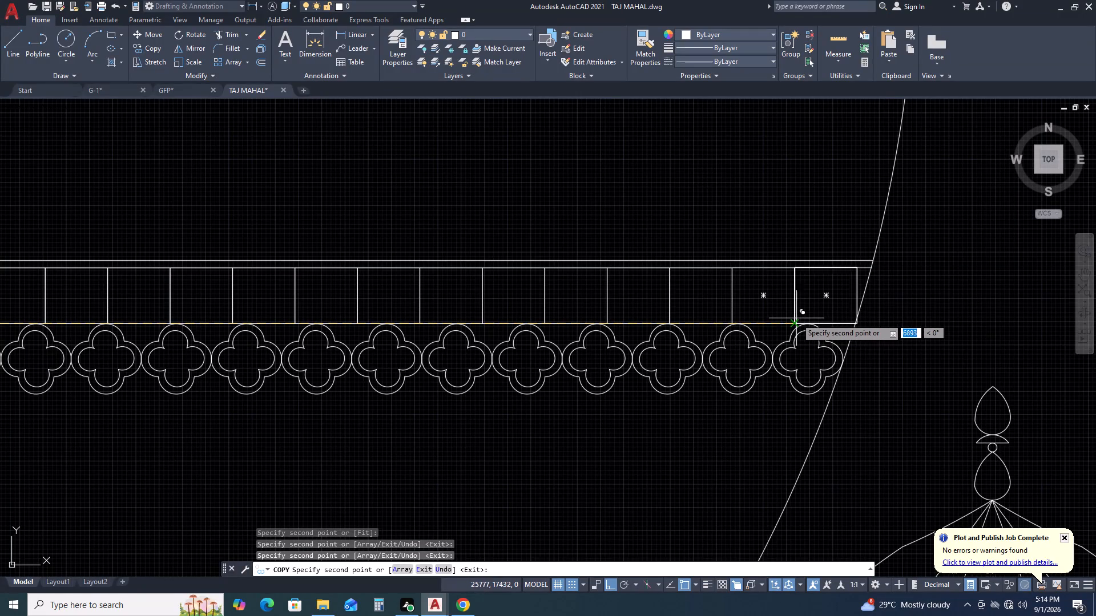
{"action": "key", "text": "Escape"}
Trim the last rectangle's lower corner where it projects past the dome's right outline.
{"action": "scroll", "coordinate": [859, 309], "scroll_direction": "up", "scroll_amount": 2}
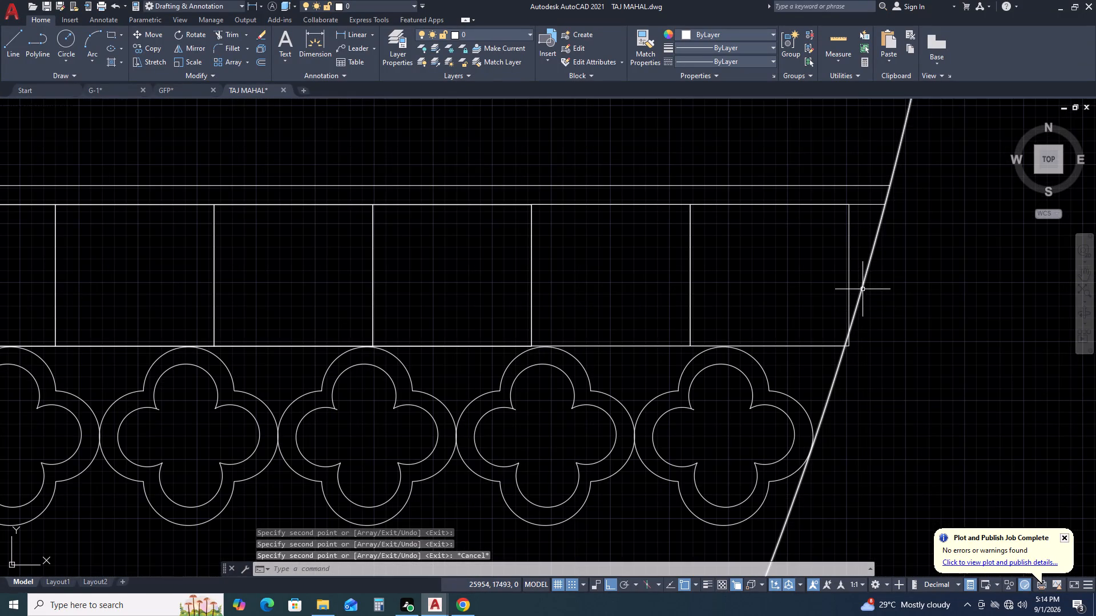
{"action": "type", "text": "TR"}
{"action": "key", "text": "space"}
{"action": "scroll", "coordinate": [850, 374], "scroll_direction": "up", "scroll_amount": 1}
{"action": "left_click", "coordinate": [848, 325]}
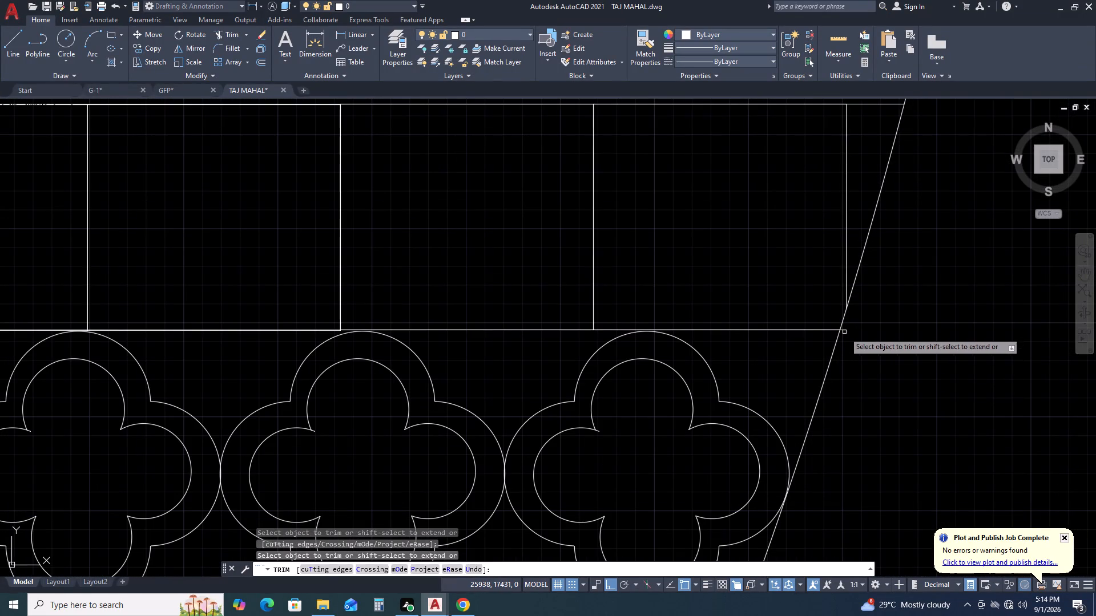
{"action": "left_click", "coordinate": [844, 332]}
{"action": "left_click", "coordinate": [849, 323]}
{"action": "scroll", "coordinate": [869, 314], "scroll_direction": "down", "scroll_amount": 5}
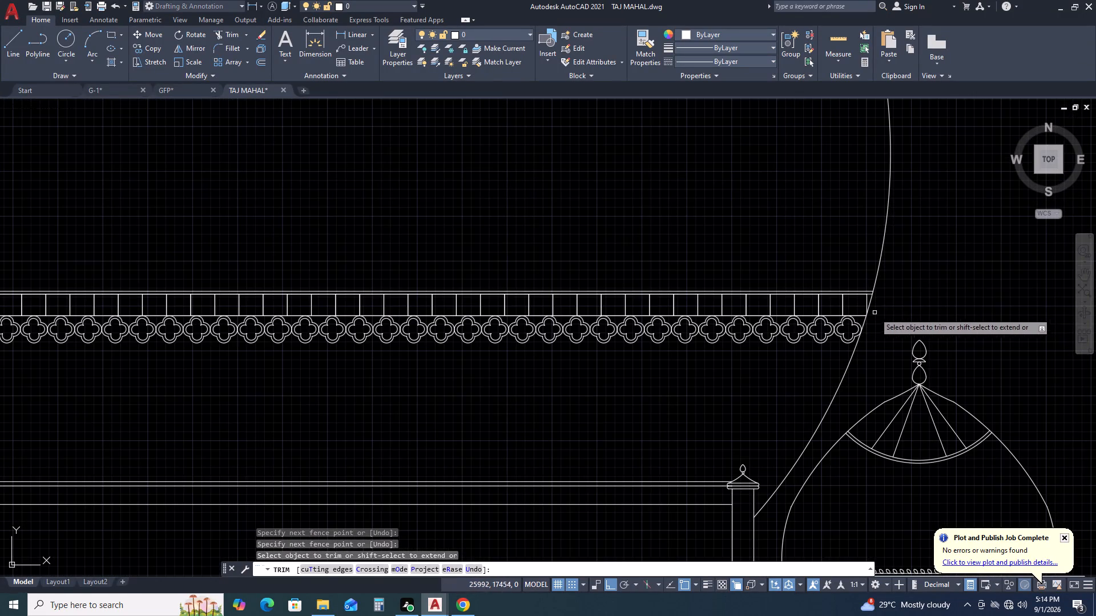
{"action": "key", "text": "Escape"}
{"action": "scroll", "coordinate": [880, 310], "scroll_direction": "down", "scroll_amount": 2}
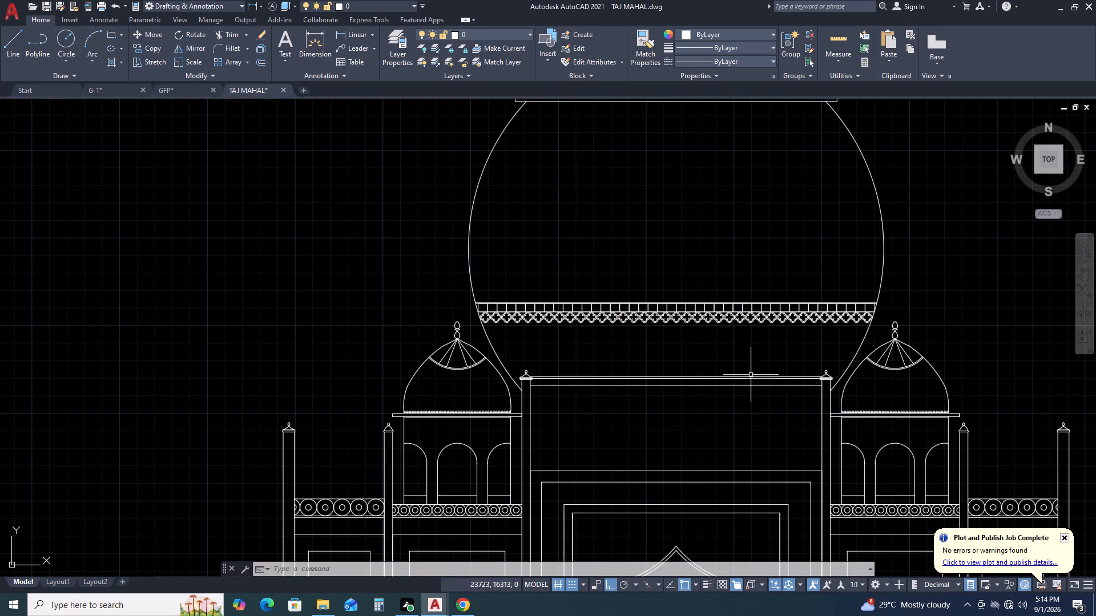
Draw a small horizontal rectangle about 86 by 14 mm inside the first rectangle of the dome band.
{"action": "scroll", "coordinate": [521, 312], "scroll_direction": "up", "scroll_amount": 3}
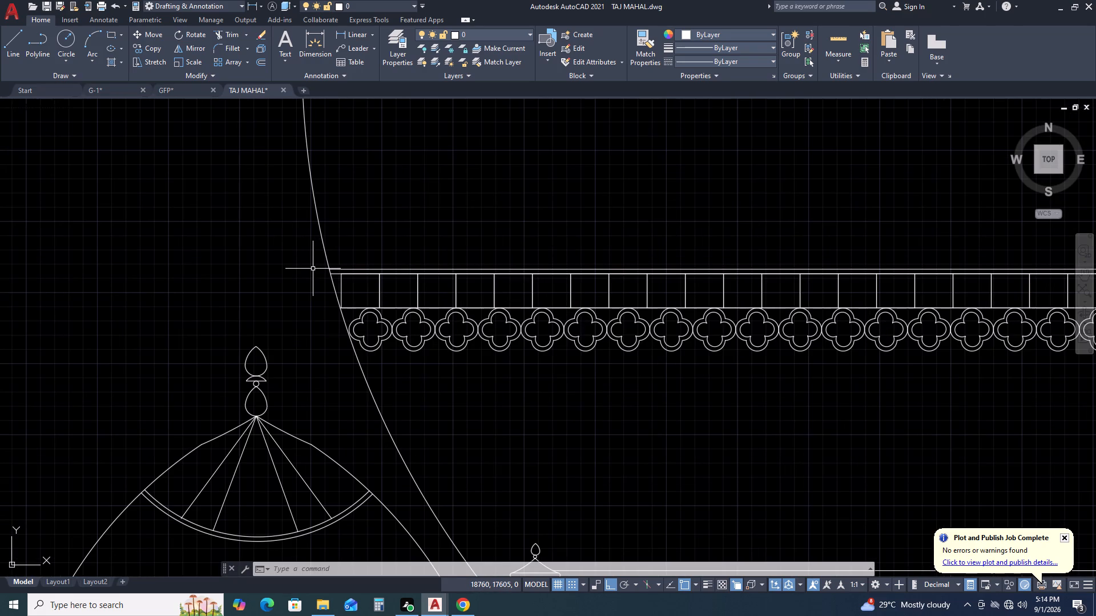
{"action": "key", "text": "r"}
{"action": "key", "text": "e"}
{"action": "key", "text": "c"}
{"action": "key", "text": "space"}
{"action": "scroll", "coordinate": [362, 300], "scroll_direction": "up", "scroll_amount": 2}
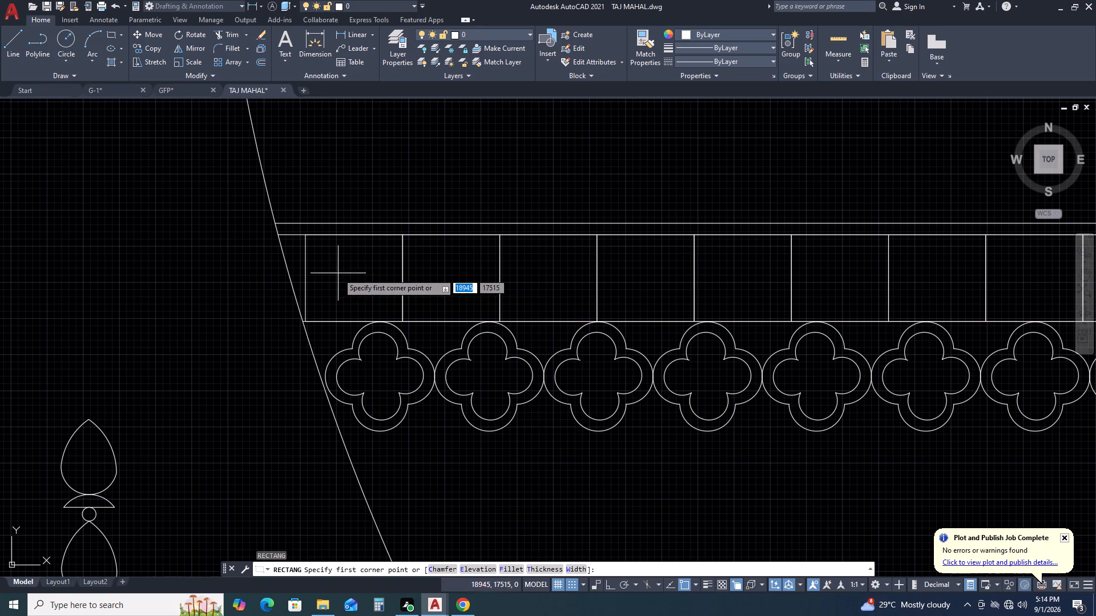
{"action": "left_click", "coordinate": [336, 273]}
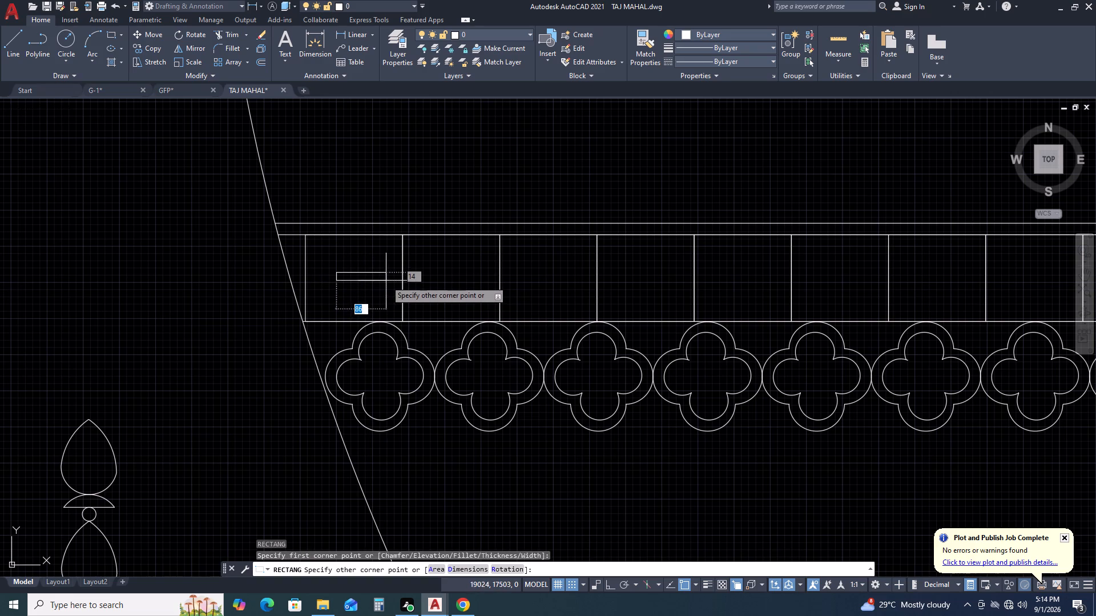
{"action": "left_click", "coordinate": [386, 281]}
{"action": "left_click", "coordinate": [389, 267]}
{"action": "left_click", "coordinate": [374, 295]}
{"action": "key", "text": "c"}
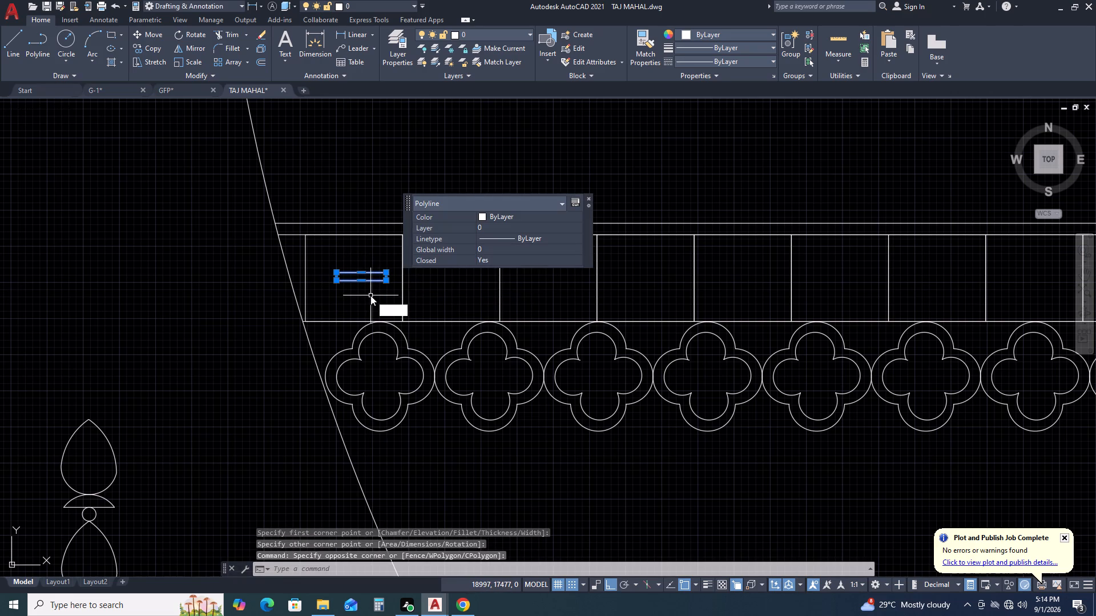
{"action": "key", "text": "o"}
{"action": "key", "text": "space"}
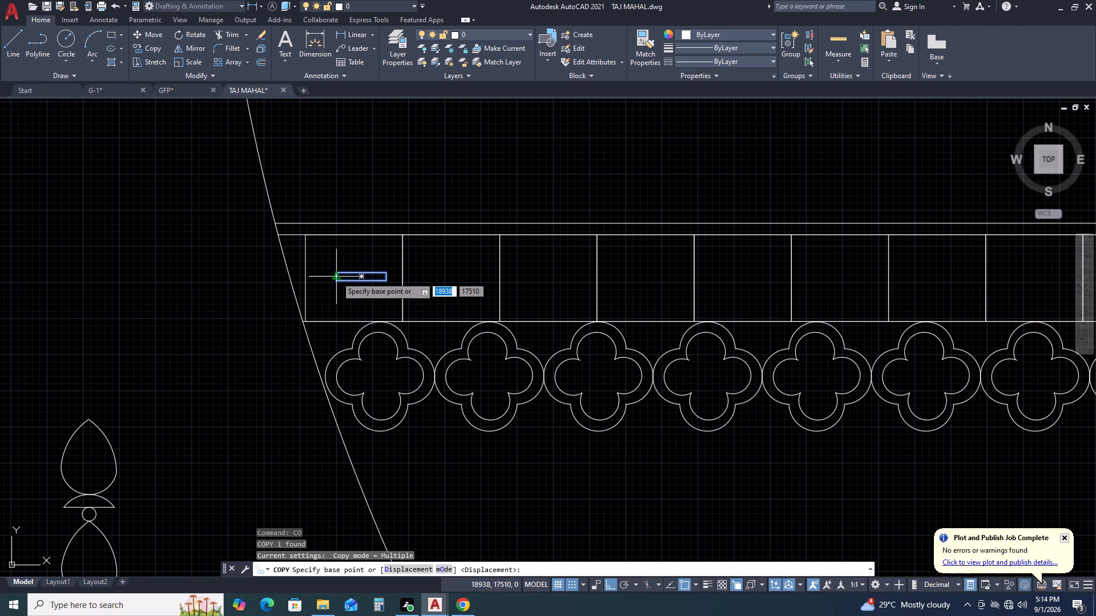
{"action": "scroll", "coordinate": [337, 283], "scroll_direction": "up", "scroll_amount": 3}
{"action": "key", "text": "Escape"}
Move the small rectangle by its centre to the centre of the band's first rectangle.
{"action": "left_click_drag", "start_coordinate": [418, 266], "coordinate": [410, 271]}
{"action": "left_click", "coordinate": [384, 287]}
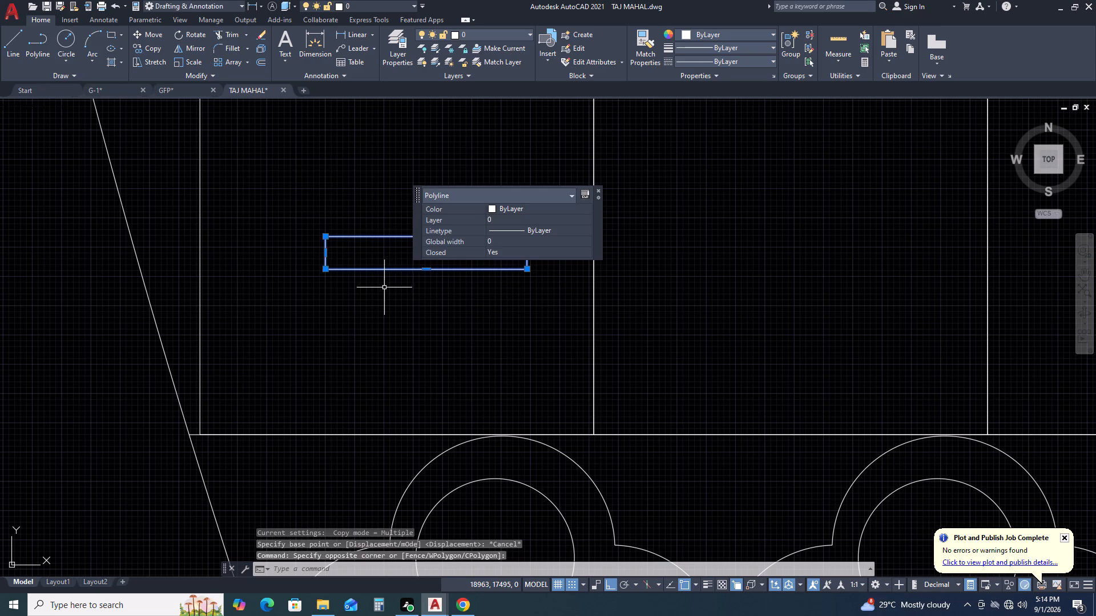
{"action": "key", "text": "m"}
{"action": "key", "text": "space"}
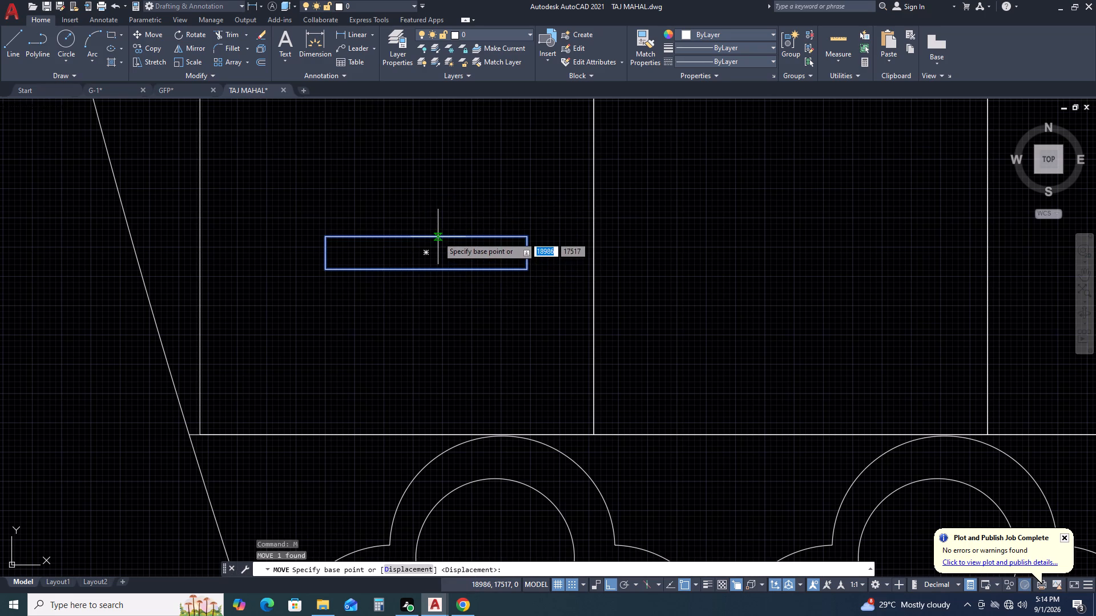
{"action": "left_click", "coordinate": [427, 249]}
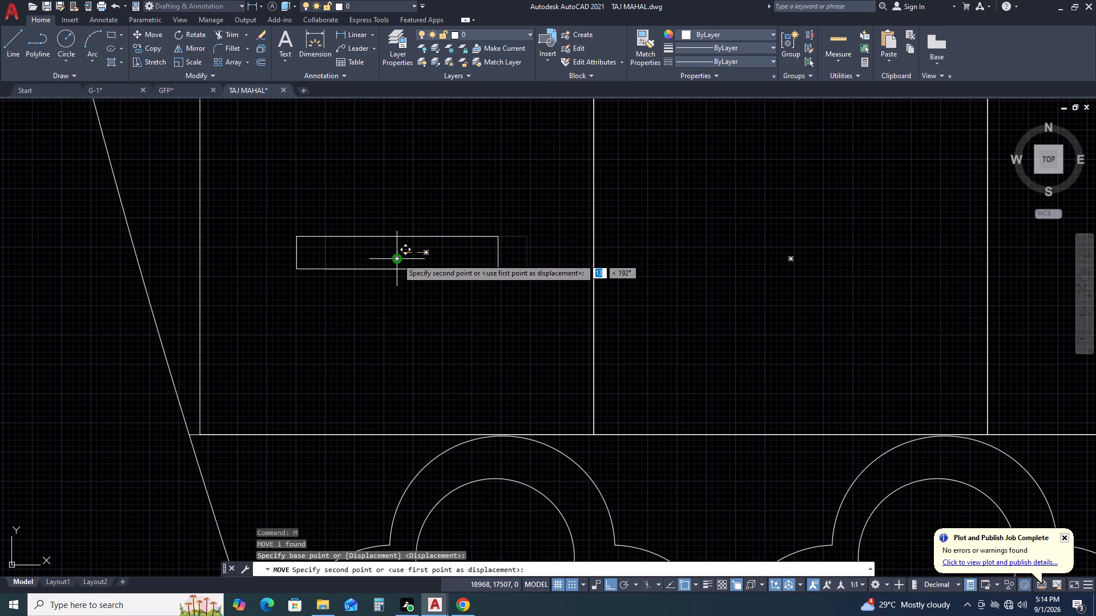
{"action": "left_click", "coordinate": [396, 258]}
Copy the small rectangle as an array of 40 items spaced from one band rectangle's centre to the next.
{"action": "left_click", "coordinate": [538, 224]}
{"action": "left_click", "coordinate": [473, 274]}
{"action": "middle_click_drag", "start_coordinate": [233, 261], "coordinate": [276, 313]}
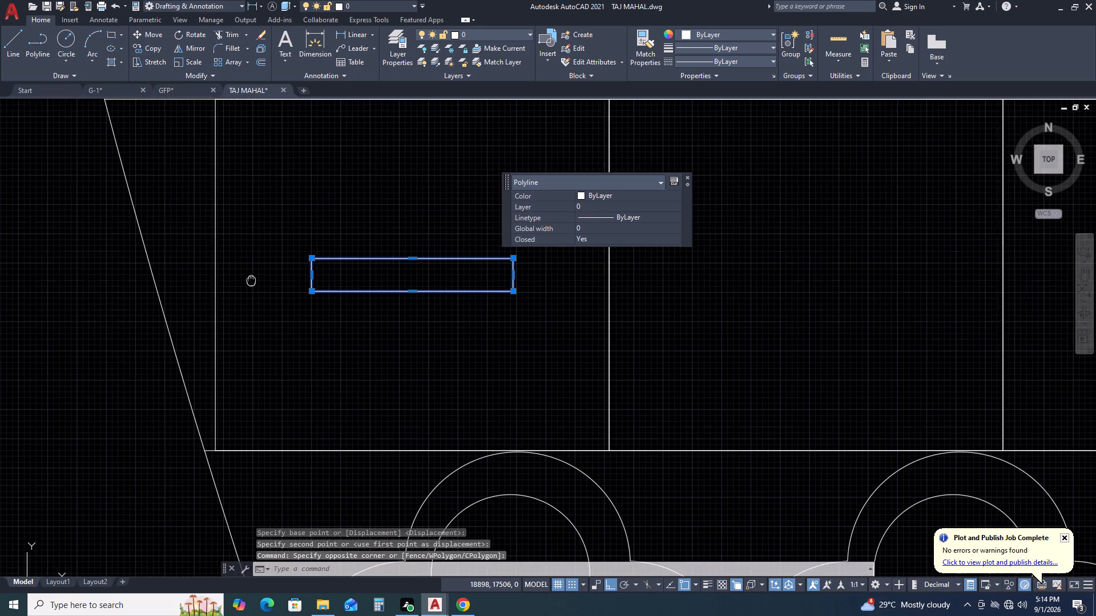
{"action": "scroll", "coordinate": [314, 317], "scroll_direction": "down", "scroll_amount": 1}
{"action": "middle_click_drag", "start_coordinate": [358, 309], "coordinate": [310, 296]}
{"action": "scroll", "coordinate": [414, 309], "scroll_direction": "down", "scroll_amount": 3}
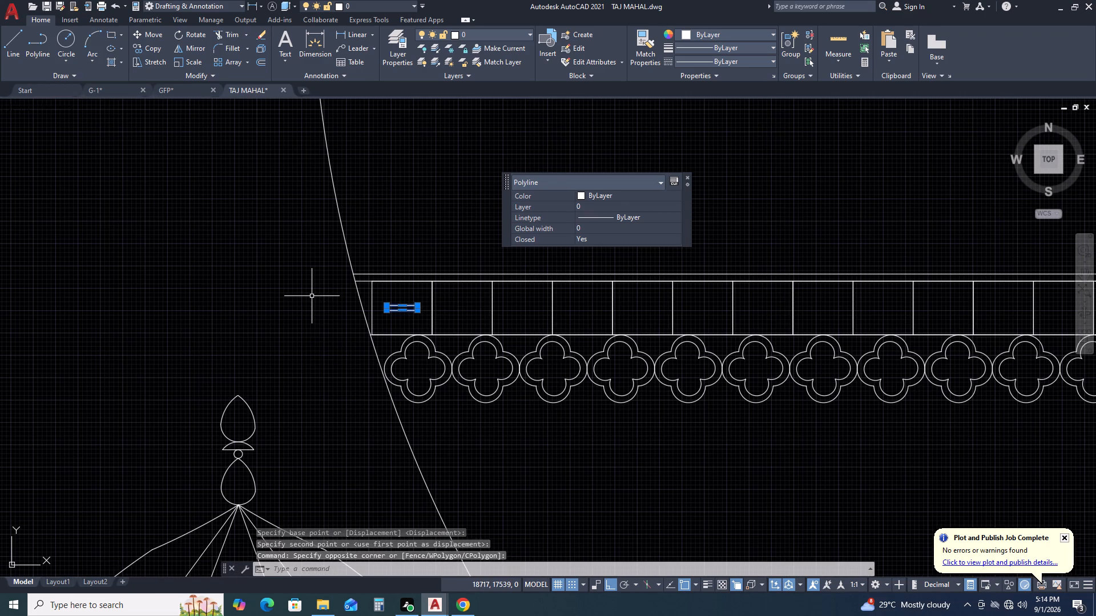
{"action": "key", "text": "c"}
{"action": "type", "text": "O"}
{"action": "key", "text": "space"}
{"action": "scroll", "coordinate": [384, 306], "scroll_direction": "up", "scroll_amount": 2}
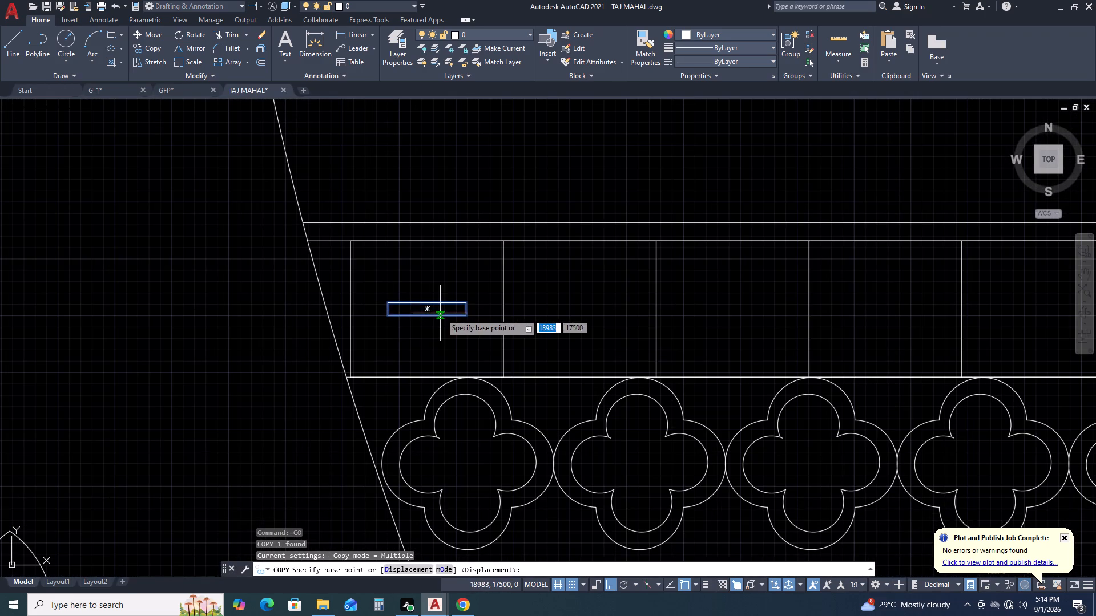
{"action": "left_click", "coordinate": [428, 309]}
{"action": "scroll", "coordinate": [440, 311], "scroll_direction": "down", "scroll_amount": 2}
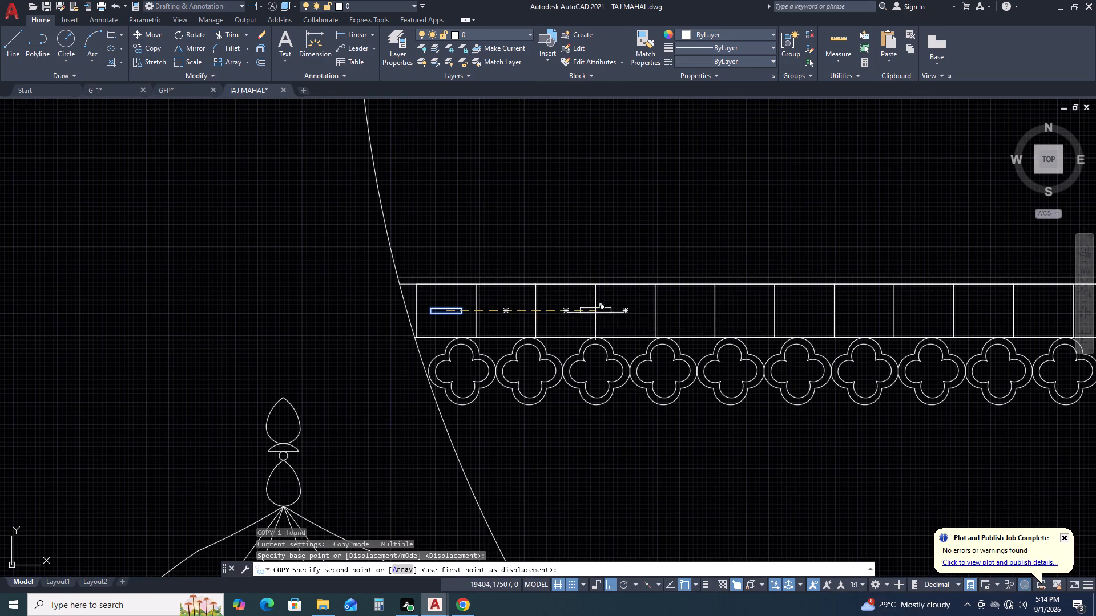
{"action": "scroll", "coordinate": [610, 315], "scroll_direction": "down", "scroll_amount": 1}
{"action": "key", "text": "a"}
{"action": "key", "text": "r"}
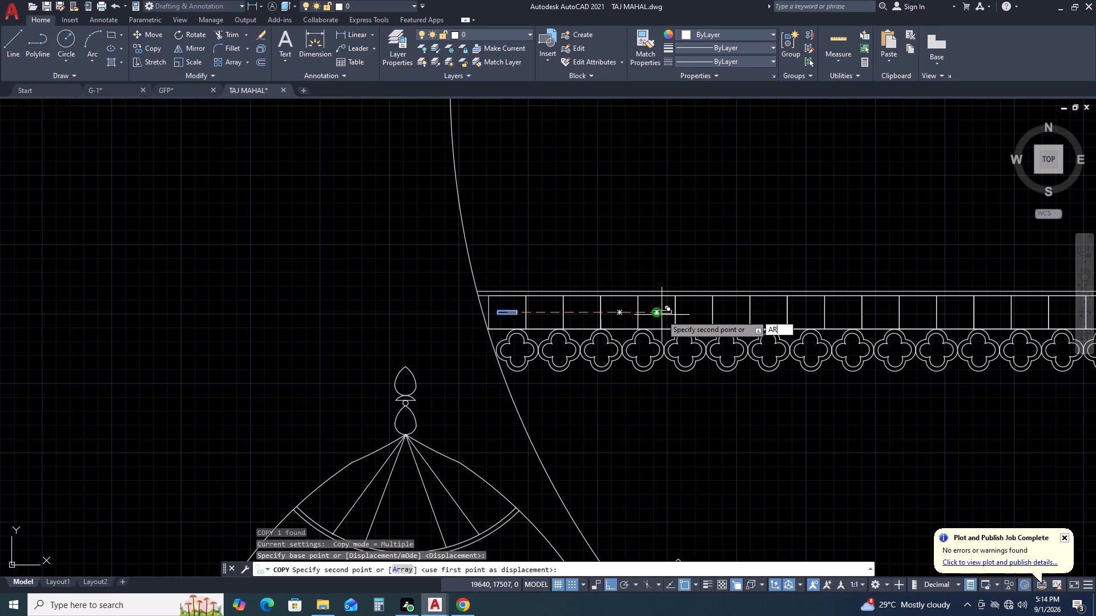
{"action": "key", "text": "space"}
{"action": "key", "text": "4"}
{"action": "key", "text": "0"}
{"action": "key", "text": "space"}
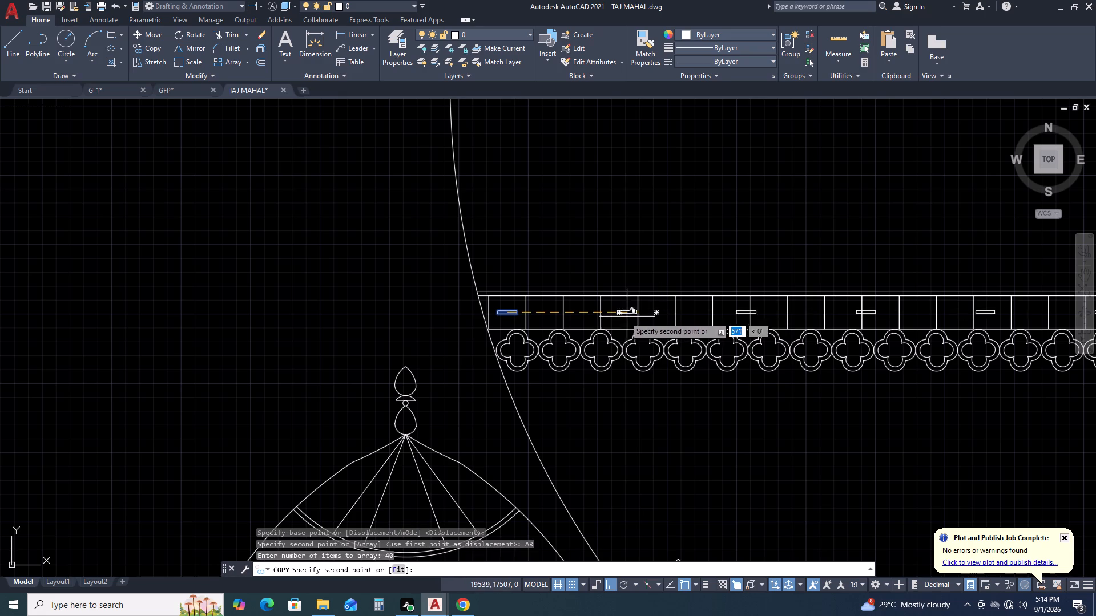
{"action": "scroll", "coordinate": [612, 315], "scroll_direction": "down", "scroll_amount": 2}
{"action": "scroll", "coordinate": [599, 321], "scroll_direction": "up", "scroll_amount": 2}
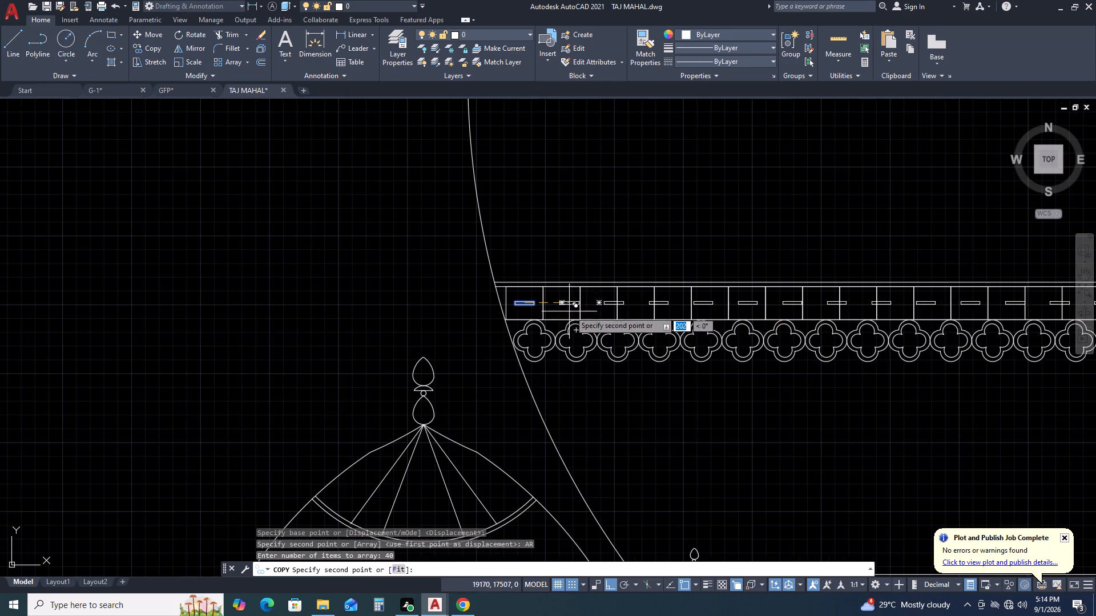
{"action": "scroll", "coordinate": [570, 308], "scroll_direction": "up", "scroll_amount": 5}
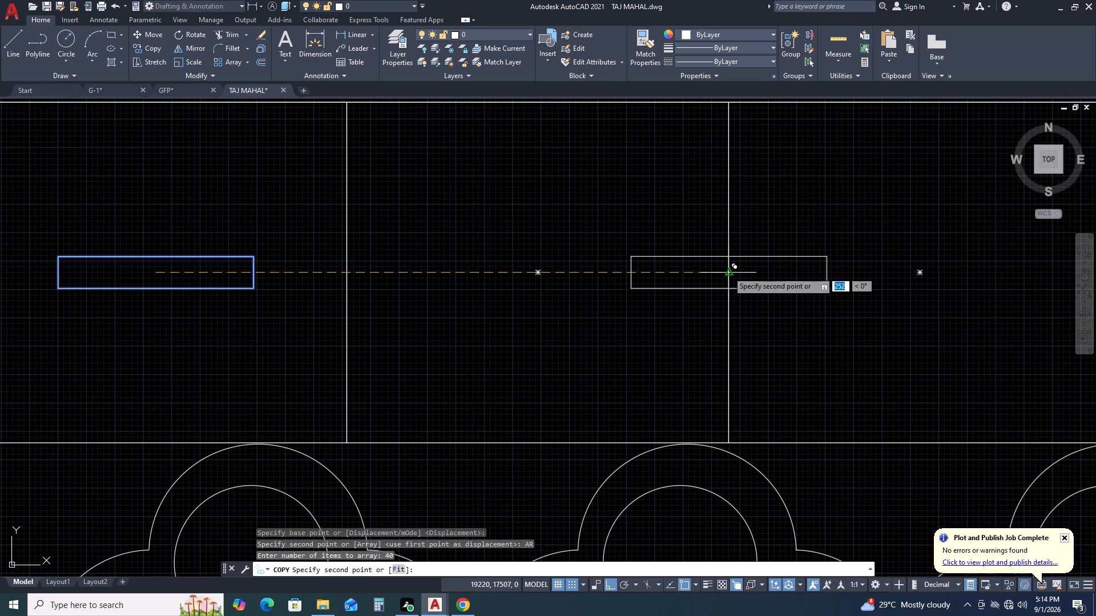
{"action": "left_click", "coordinate": [537, 272]}
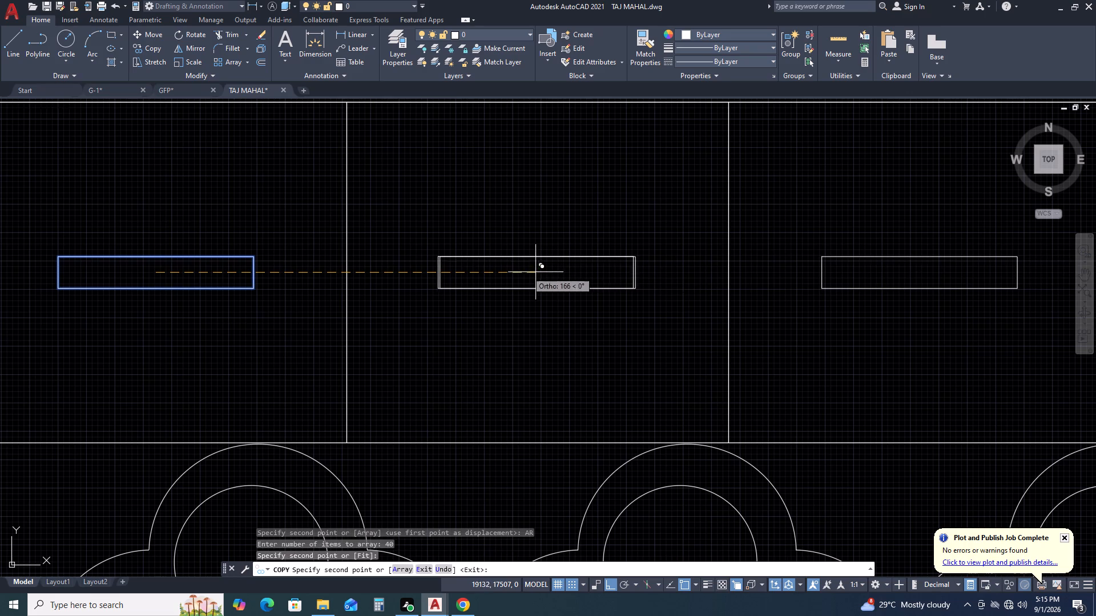
Add two more small rectangle copies centred in the last two rectangles at the band's right end.
{"action": "scroll", "coordinate": [442, 265], "scroll_direction": "down", "scroll_amount": 3}
{"action": "scroll", "coordinate": [625, 274], "scroll_direction": "down", "scroll_amount": 3}
{"action": "middle_click_drag", "start_coordinate": [723, 282], "coordinate": [217, 264]}
{"action": "middle_click_drag", "start_coordinate": [192, 264], "coordinate": [187, 264]}
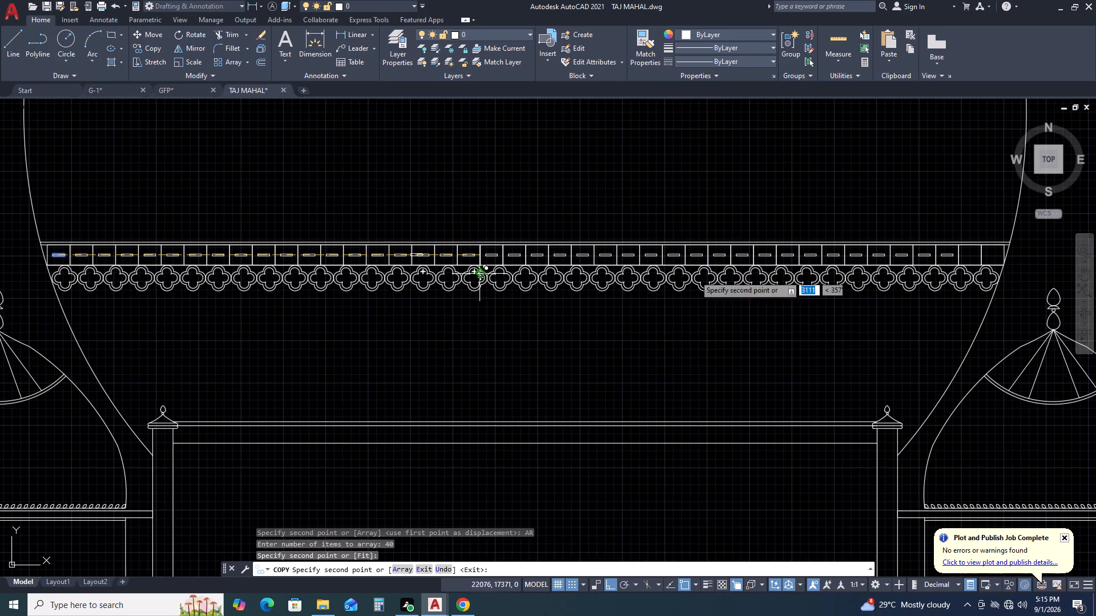
{"action": "scroll", "coordinate": [972, 266], "scroll_direction": "up", "scroll_amount": 1}
{"action": "middle_click_drag", "start_coordinate": [970, 265], "coordinate": [688, 302]}
{"action": "scroll", "coordinate": [683, 283], "scroll_direction": "up", "scroll_amount": 2}
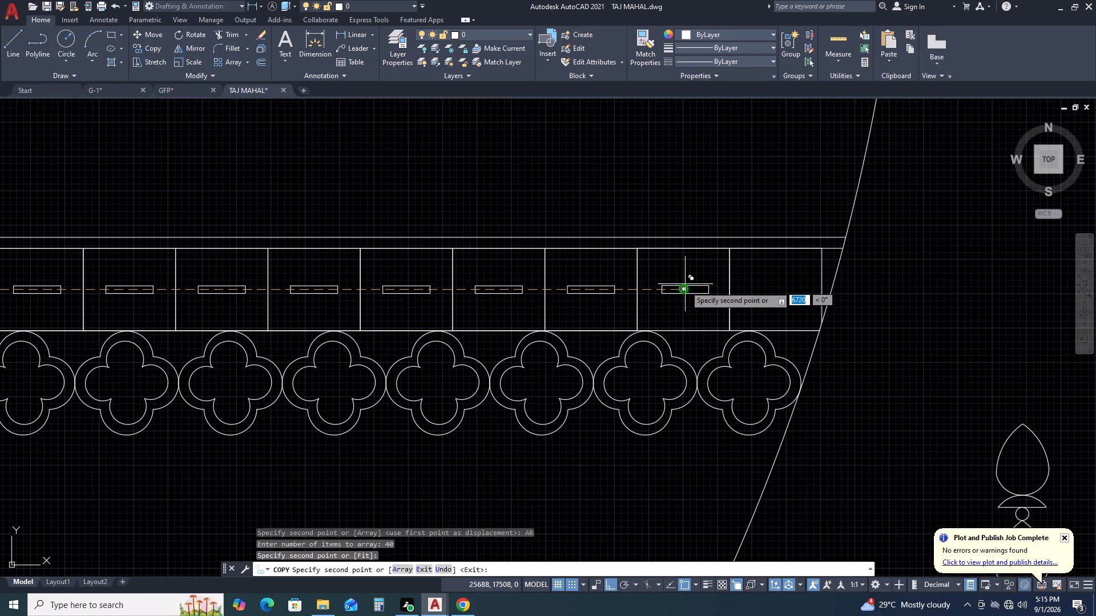
{"action": "left_click", "coordinate": [684, 289]}
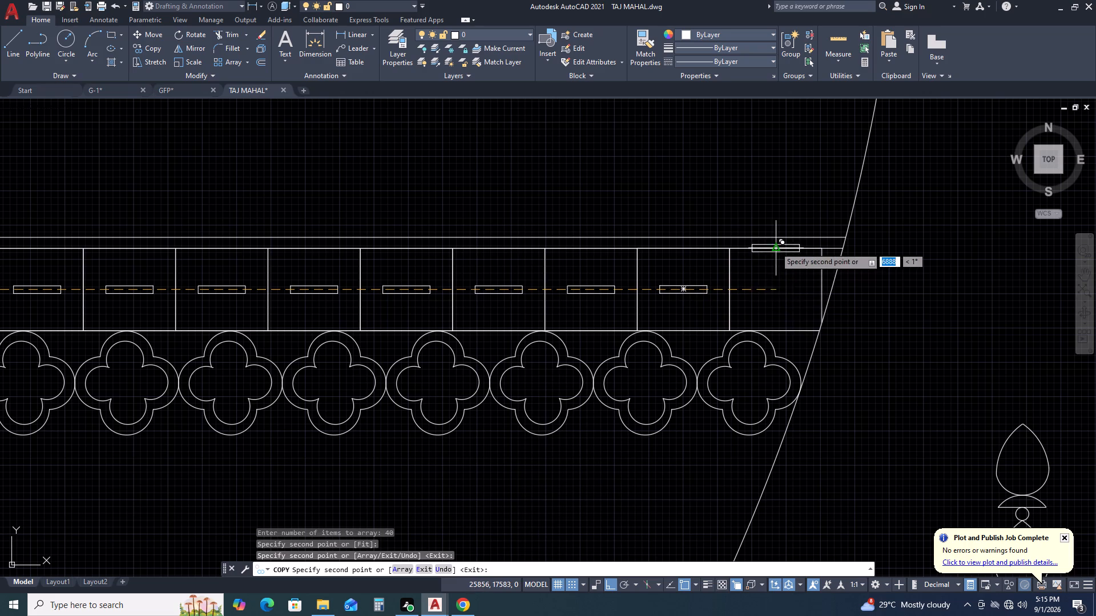
{"action": "left_click", "coordinate": [777, 289]}
{"action": "key", "text": "Escape"}
Delete the two curved outlines of the dome's upper cap between the collar and the finial base.
{"action": "scroll", "coordinate": [743, 281], "scroll_direction": "down", "scroll_amount": 3}
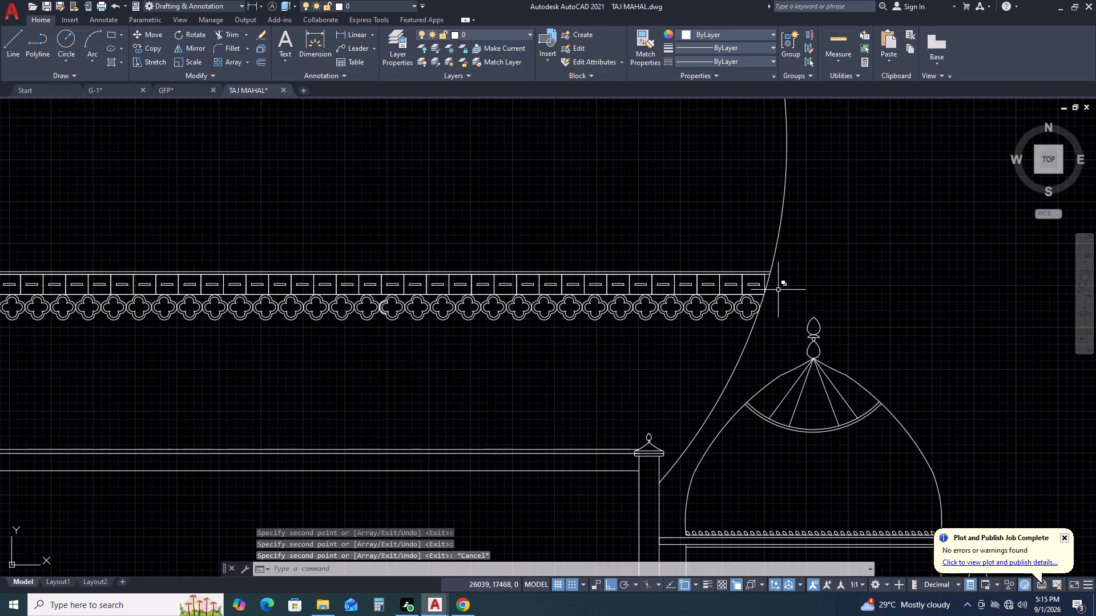
{"action": "scroll", "coordinate": [778, 290], "scroll_direction": "down", "scroll_amount": 2}
{"action": "middle_click_drag", "start_coordinate": [565, 215], "coordinate": [674, 308]}
{"action": "middle_click", "coordinate": [693, 310]}
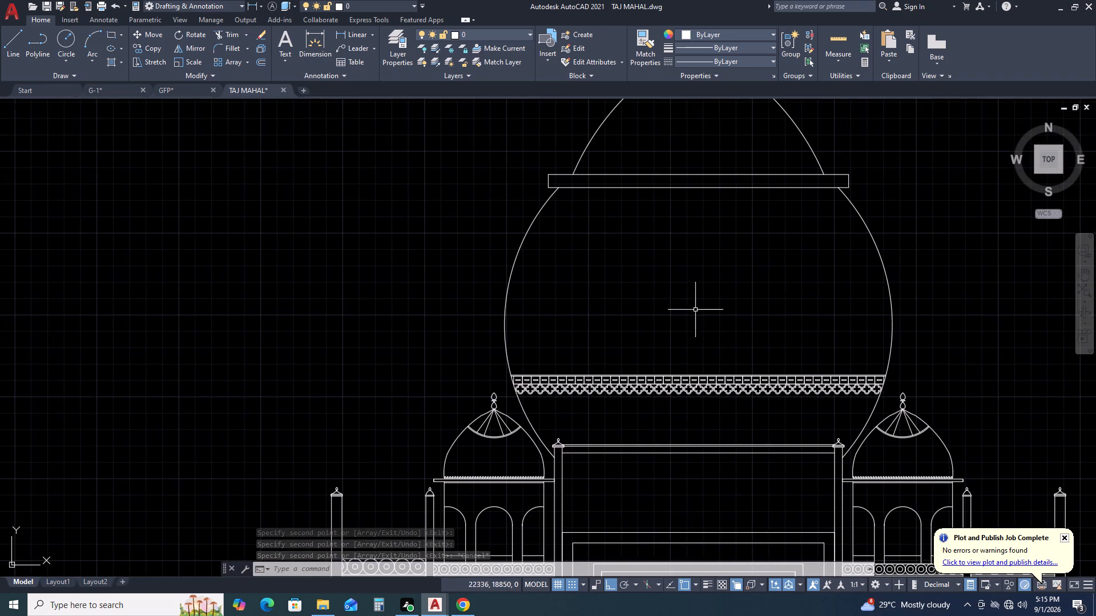
{"action": "scroll", "coordinate": [667, 286], "scroll_direction": "down", "scroll_amount": 1}
{"action": "middle_click_drag", "start_coordinate": [826, 245], "coordinate": [769, 208]}
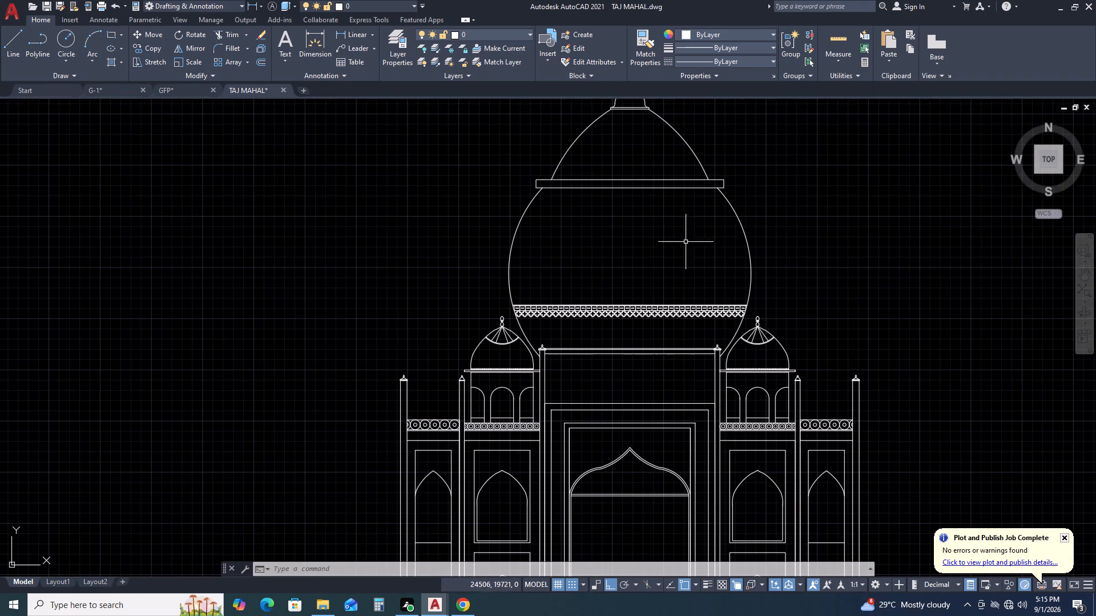
{"action": "scroll", "coordinate": [664, 236], "scroll_direction": "down", "scroll_amount": 1}
{"action": "middle_click_drag", "start_coordinate": [676, 194], "coordinate": [650, 322]}
{"action": "middle_click_drag", "start_coordinate": [627, 291], "coordinate": [634, 342]}
{"action": "scroll", "coordinate": [613, 371], "scroll_direction": "up", "scroll_amount": 2}
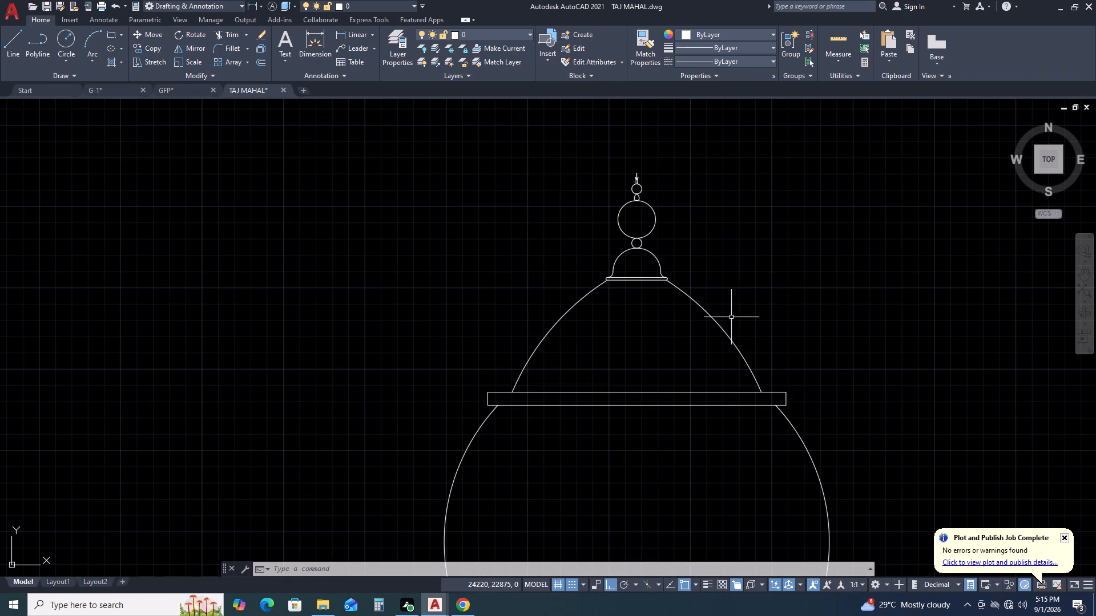
{"action": "scroll", "coordinate": [756, 291], "scroll_direction": "down", "scroll_amount": 3}
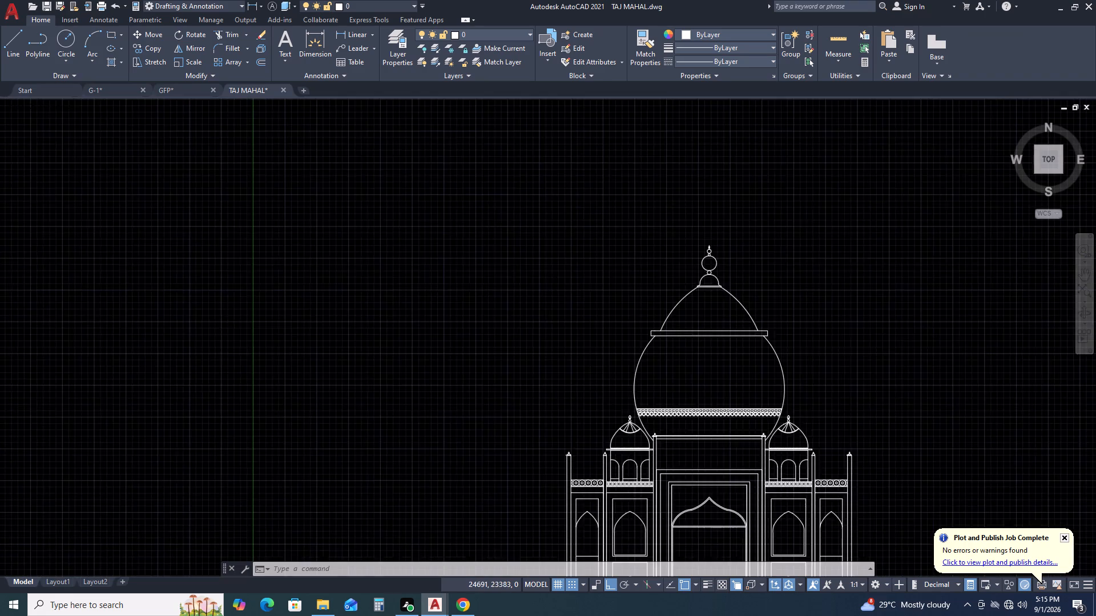
{"action": "scroll", "coordinate": [728, 295], "scroll_direction": "up", "scroll_amount": 3}
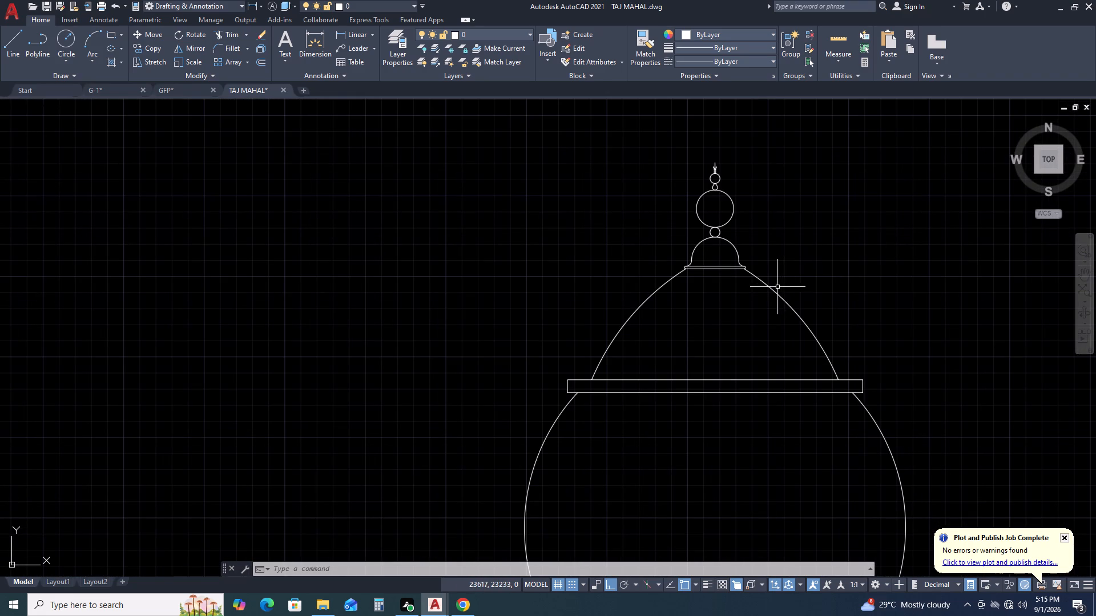
{"action": "left_click", "coordinate": [795, 285]}
{"action": "left_click", "coordinate": [769, 313]}
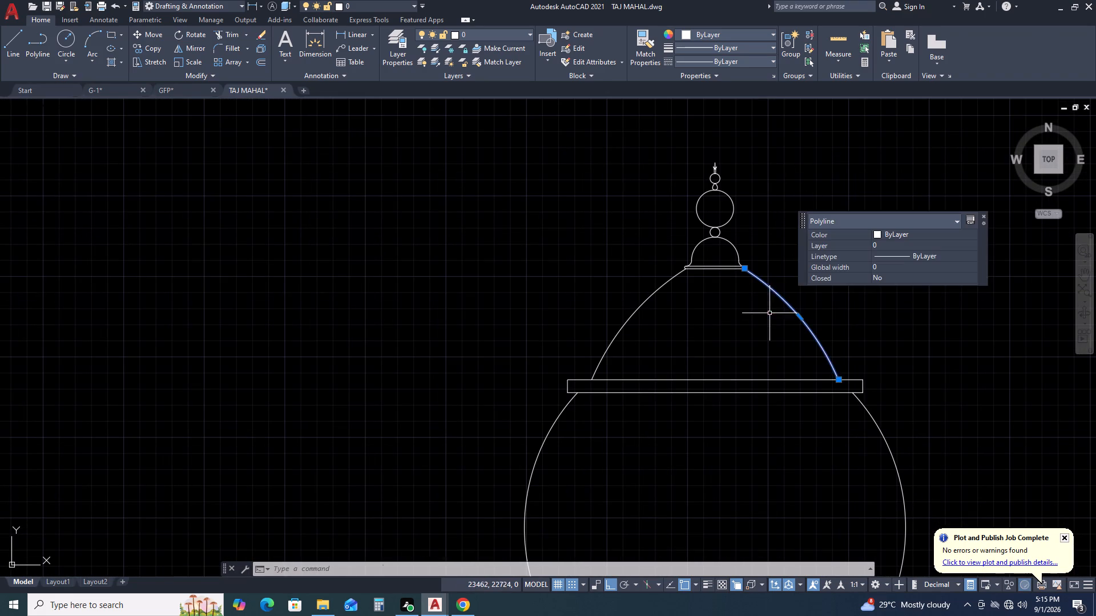
{"action": "key", "text": "Delete"}
{"action": "left_click_drag", "start_coordinate": [730, 331], "coordinate": [712, 331]}
{"action": "left_click", "coordinate": [603, 298]}
{"action": "key", "text": "Delete"}
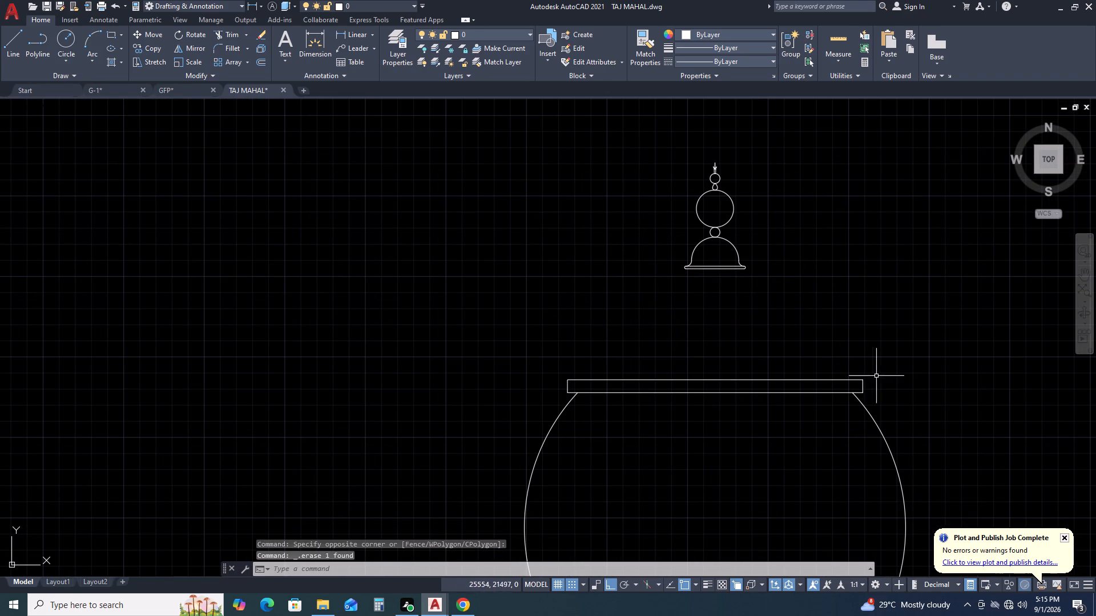
Draw a straight polyline from near the left end of the collar's top edge to the finial base's left end.
{"action": "type", "text": "PL"}
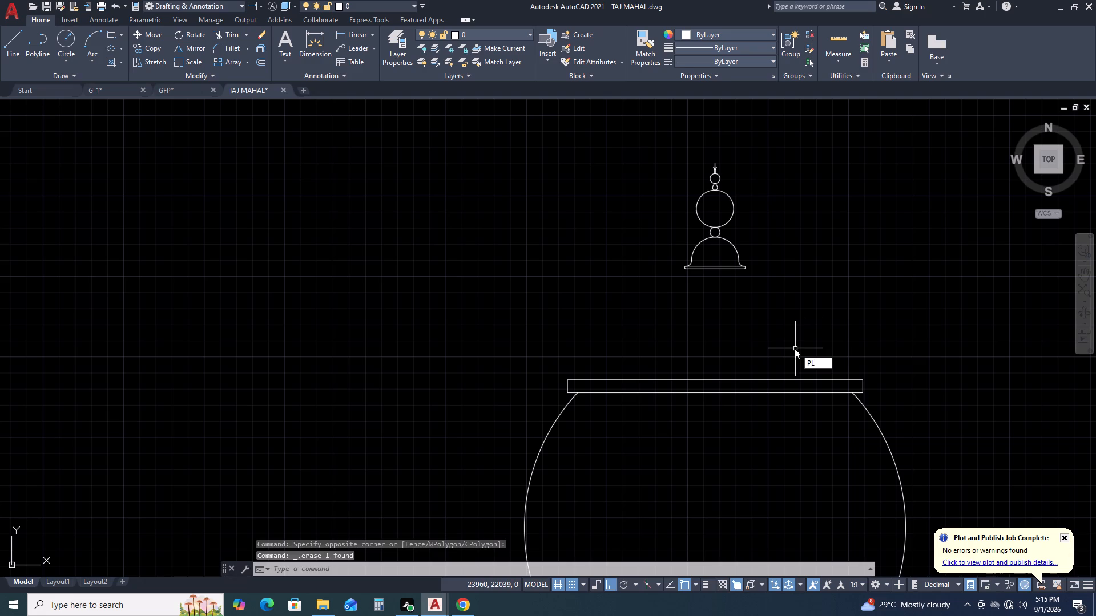
{"action": "key", "text": "space"}
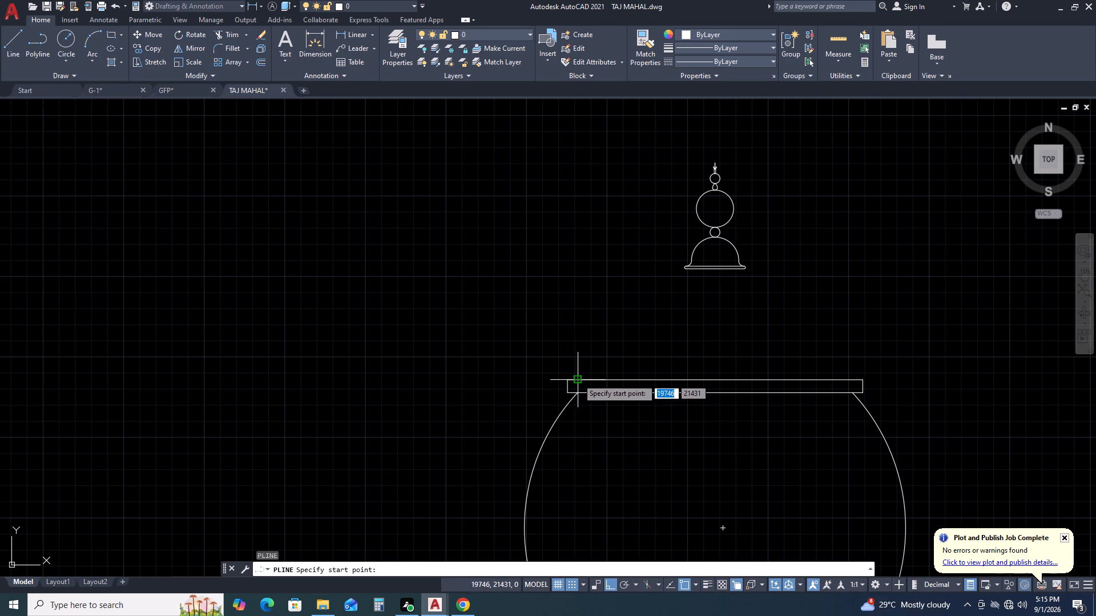
{"action": "double_click", "coordinate": [574, 379]}
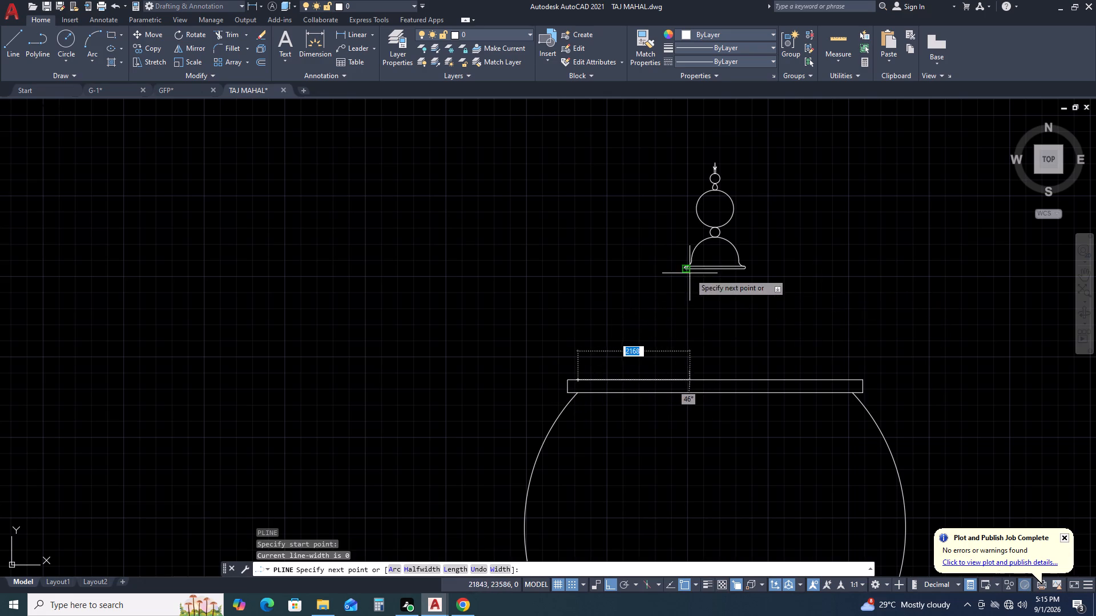
{"action": "double_click", "coordinate": [690, 271]}
{"action": "scroll", "coordinate": [728, 294], "scroll_direction": "down", "scroll_amount": 2}
{"action": "key", "text": "Escape"}
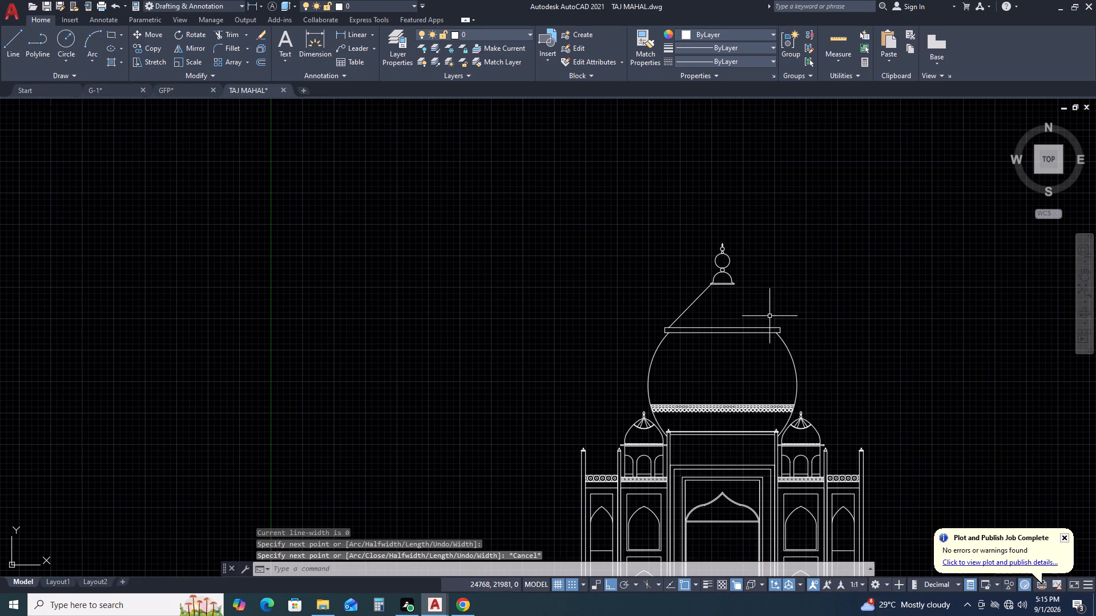
Draw a straight polyline from near the right end of the collar's top edge to the finial base's right end.
{"action": "middle_click_drag", "start_coordinate": [772, 303], "coordinate": [686, 364]}
{"action": "key", "text": "space"}
{"action": "scroll", "coordinate": [700, 386], "scroll_direction": "up", "scroll_amount": 2}
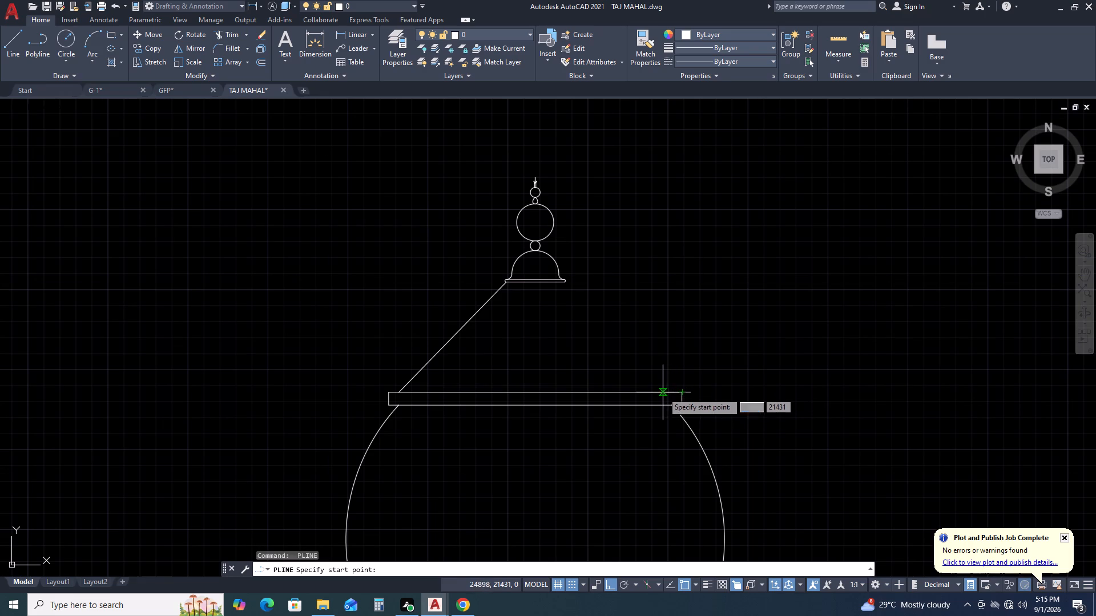
{"action": "left_click", "coordinate": [668, 391]}
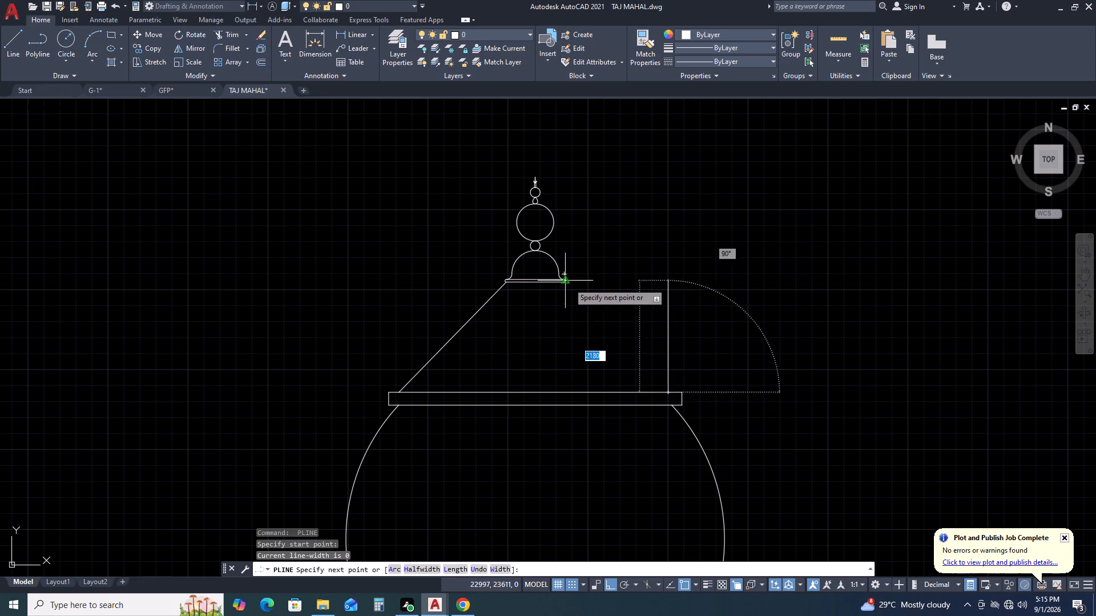
{"action": "left_click", "coordinate": [569, 283]}
{"action": "scroll", "coordinate": [659, 299], "scroll_direction": "down", "scroll_amount": 2}
{"action": "key", "text": "Escape"}
Stretch the new polyline's upper end to the right end of the finial base's bottom edge.
{"action": "scroll", "coordinate": [628, 309], "scroll_direction": "up", "scroll_amount": 5}
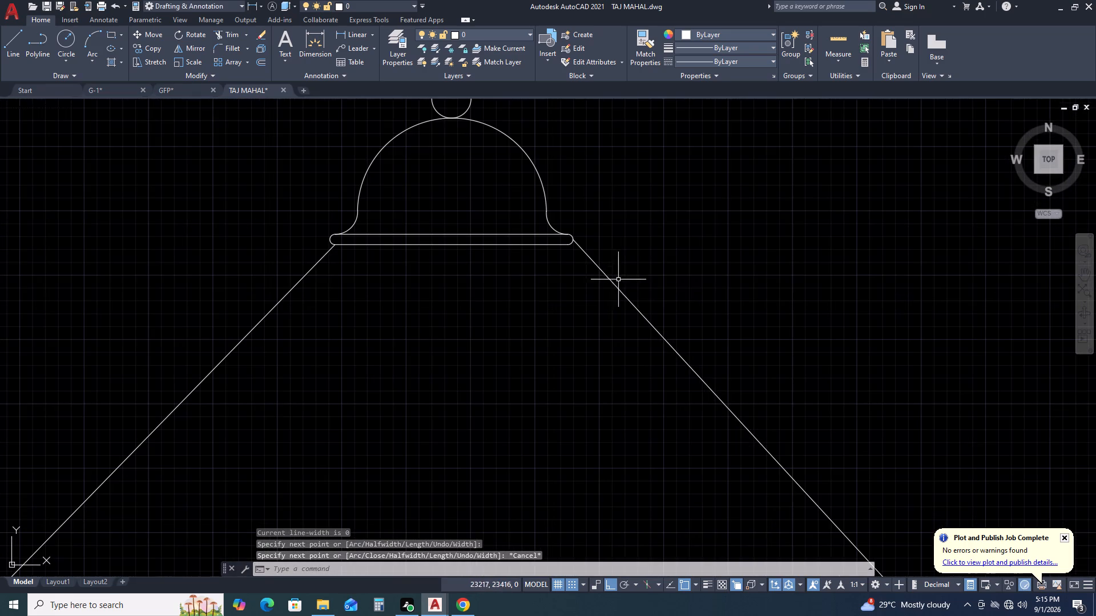
{"action": "left_click", "coordinate": [636, 263]}
{"action": "left_click", "coordinate": [564, 299]}
{"action": "middle_click_drag", "start_coordinate": [565, 301], "coordinate": [530, 350]}
{"action": "scroll", "coordinate": [539, 284], "scroll_direction": "up", "scroll_amount": 2}
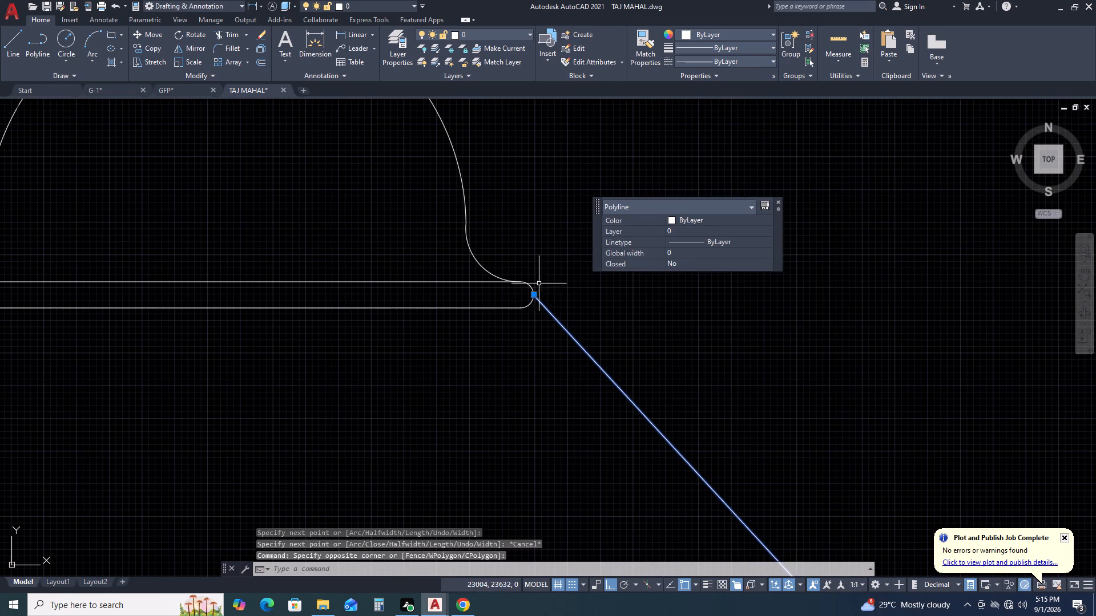
{"action": "left_click", "coordinate": [534, 295]}
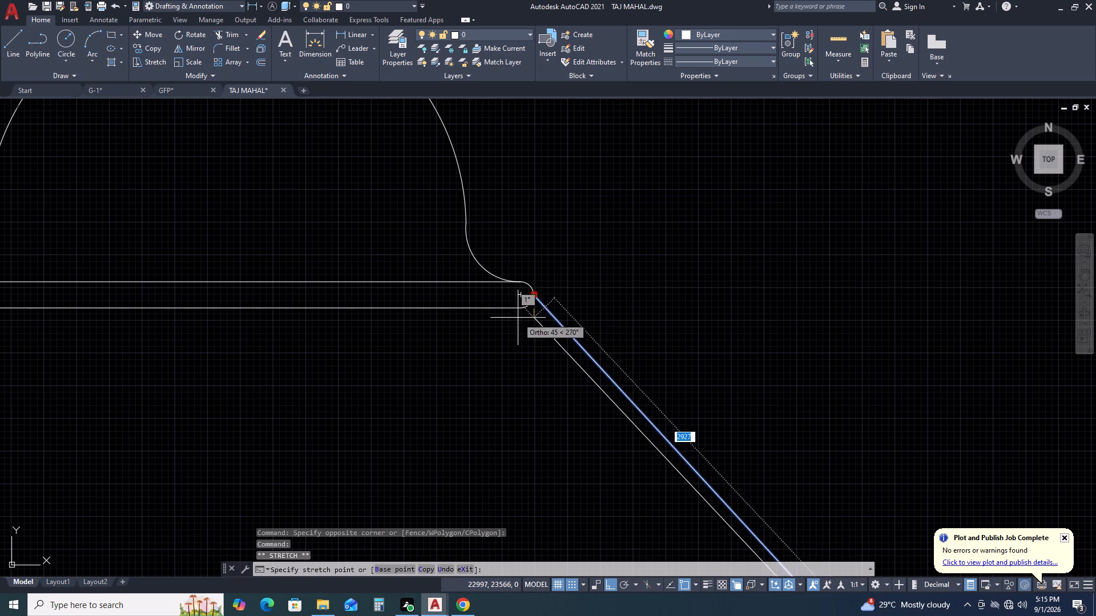
{"action": "left_click", "coordinate": [514, 310]}
{"action": "scroll", "coordinate": [573, 322], "scroll_direction": "down", "scroll_amount": 5}
{"action": "scroll", "coordinate": [725, 330], "scroll_direction": "down", "scroll_amount": 3}
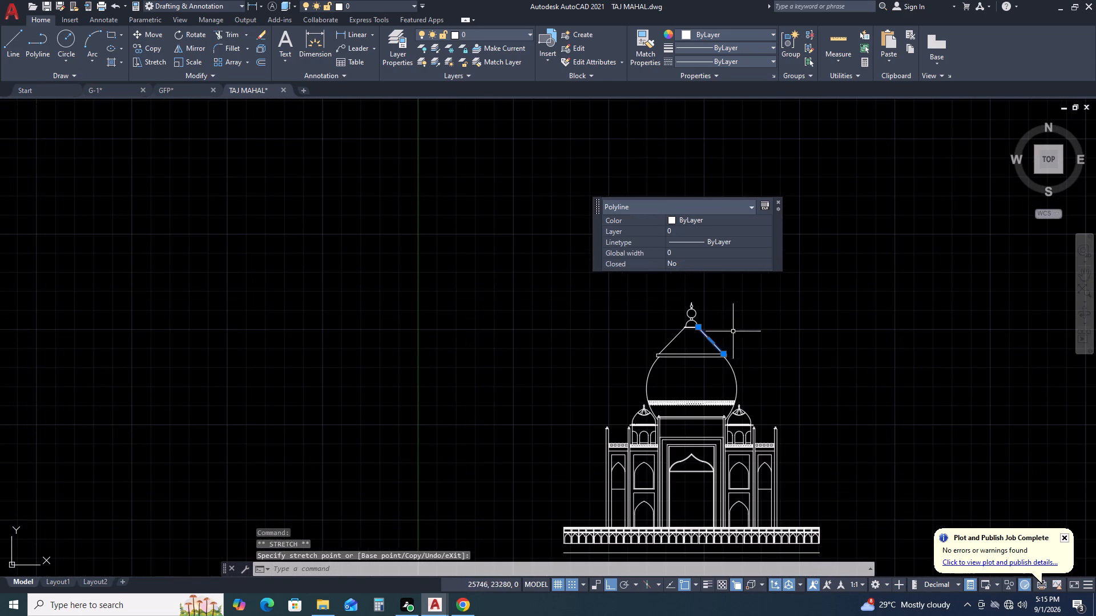
{"action": "key", "text": "Escape"}
{"action": "middle_click_drag", "start_coordinate": [768, 321], "coordinate": [755, 303]}
{"action": "middle_click", "coordinate": [755, 303]}
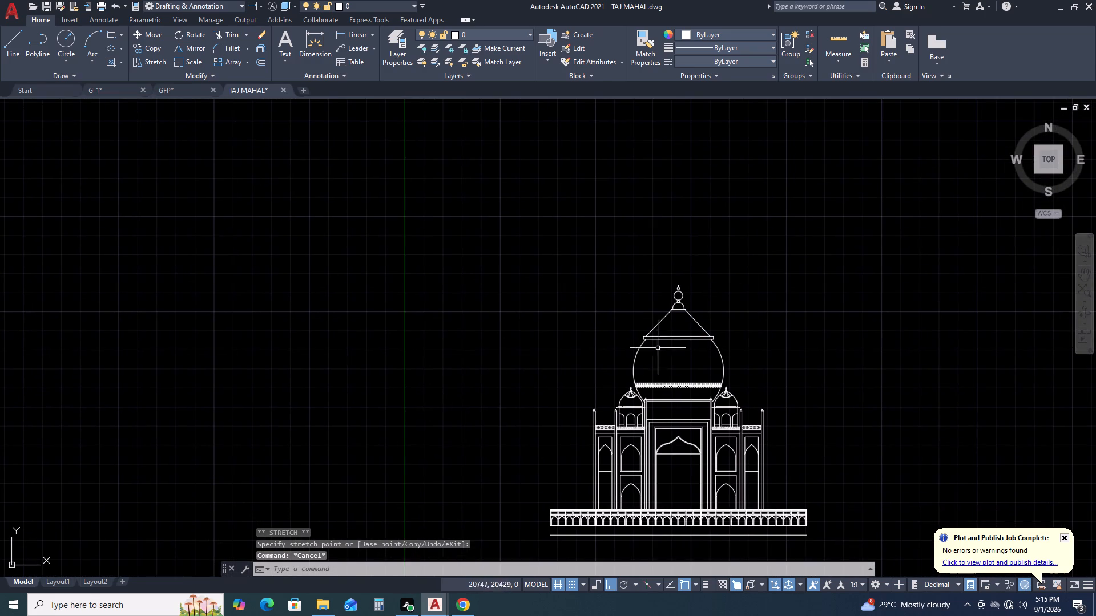
Draw a line about 2730 mm long inside the left sloping edge, from the collar's top edge to the finial base's underside.
{"action": "scroll", "coordinate": [682, 322], "scroll_direction": "up", "scroll_amount": 1}
{"action": "middle_click_drag", "start_coordinate": [639, 339], "coordinate": [646, 383]}
{"action": "scroll", "coordinate": [645, 387], "scroll_direction": "up", "scroll_amount": 1}
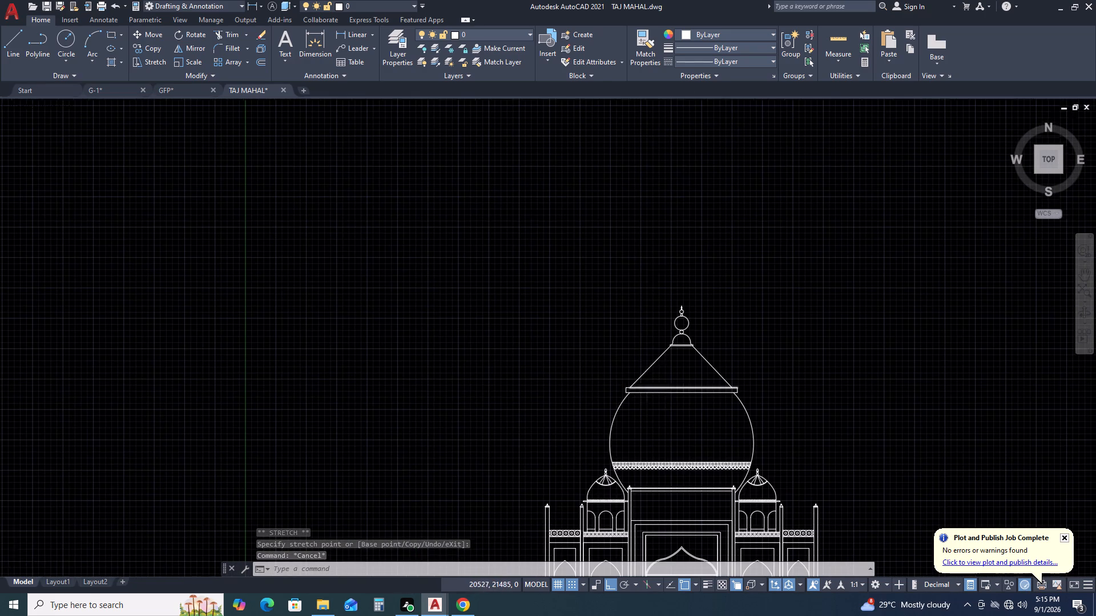
{"action": "scroll", "coordinate": [645, 387], "scroll_direction": "up", "scroll_amount": 1}
{"action": "key", "text": "l"}
{"action": "key", "text": "space"}
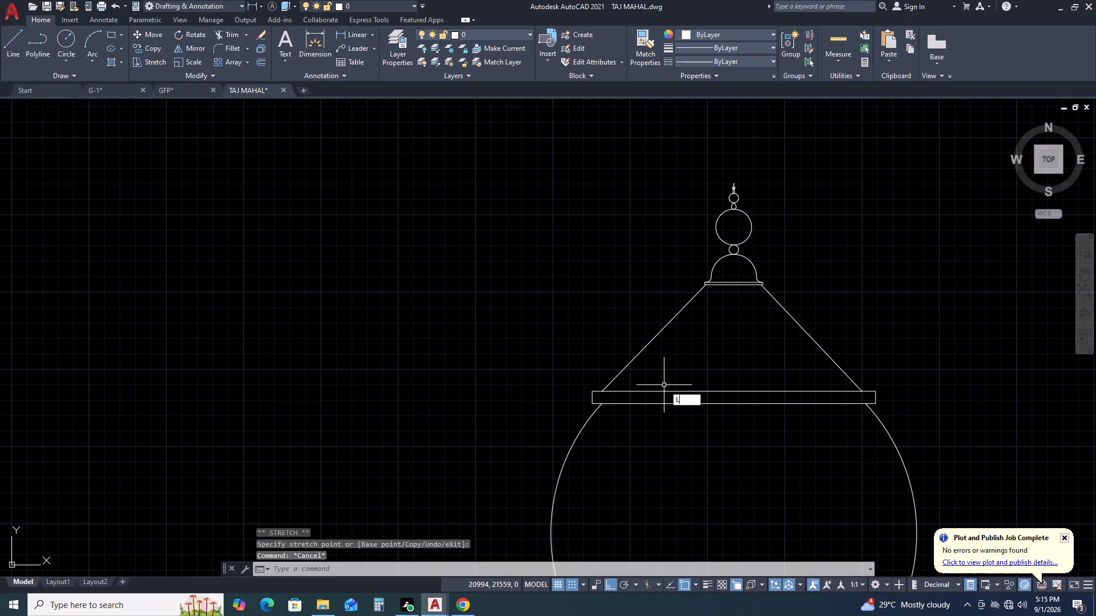
{"action": "left_click", "coordinate": [631, 390]}
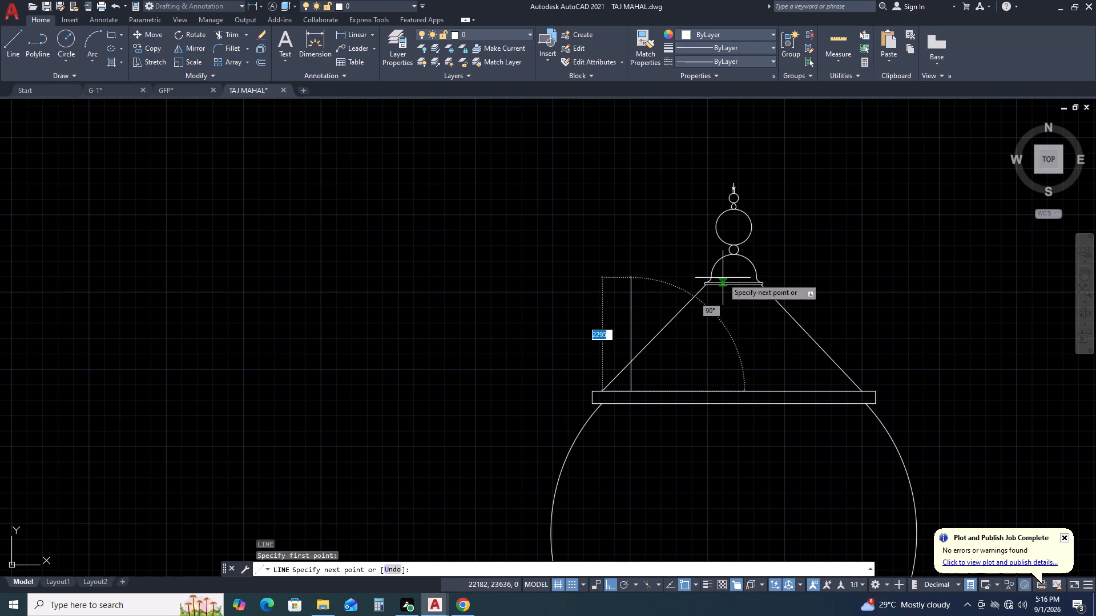
{"action": "left_click", "coordinate": [714, 286]}
{"action": "key", "text": "space"}
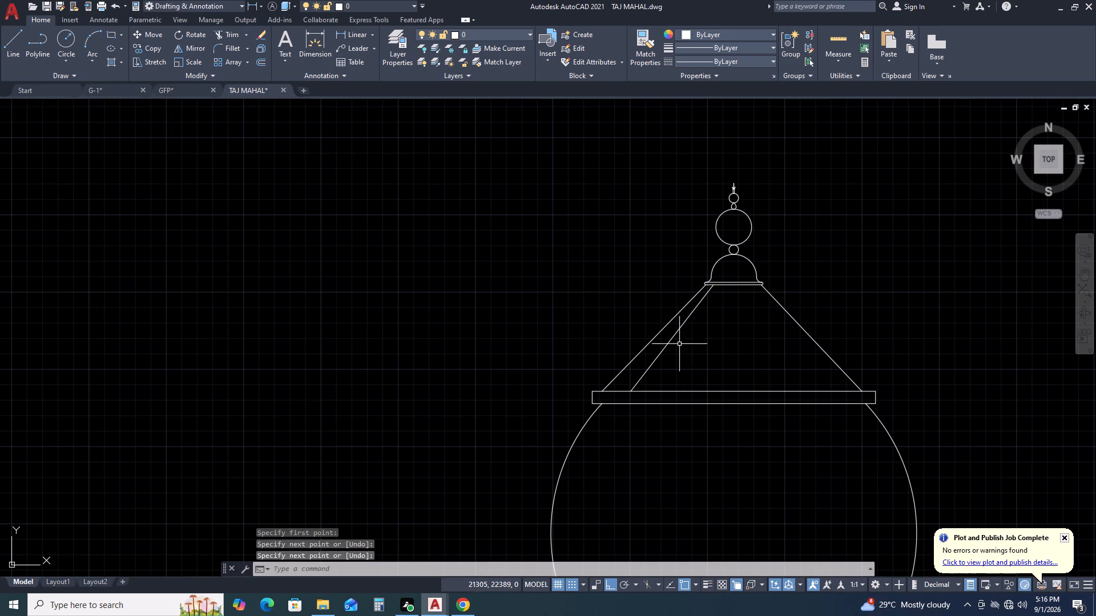
Mirror the inner sloping line about the vertical axis through the finial base's midpoint, keeping the original.
{"action": "left_click", "coordinate": [673, 339]}
{"action": "key", "text": "m"}
{"action": "key", "text": "i"}
{"action": "key", "text": "space"}
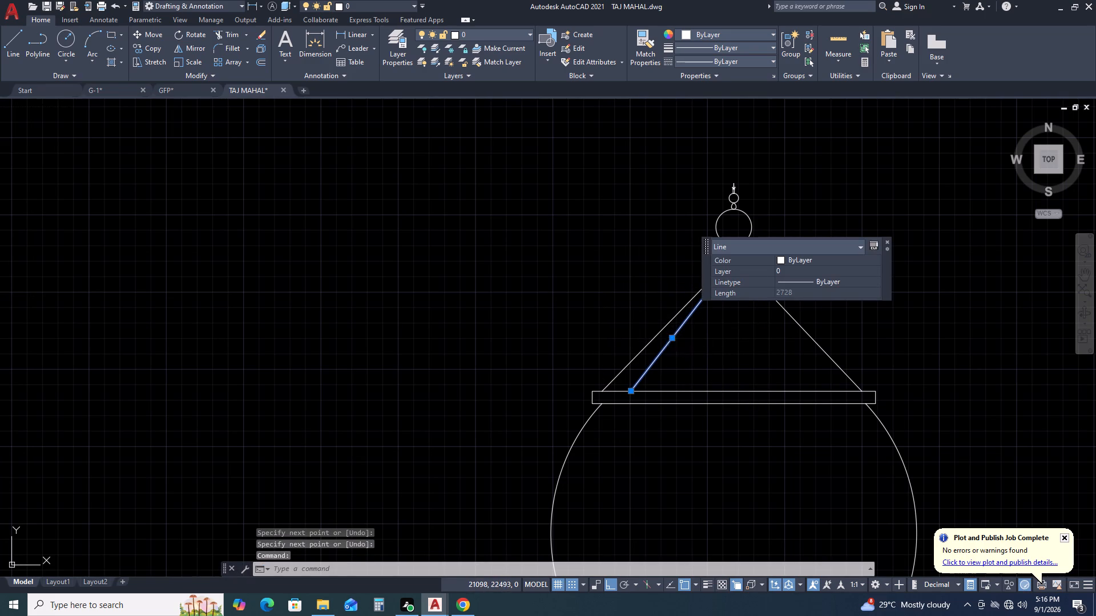
{"action": "left_click", "coordinate": [734, 286]}
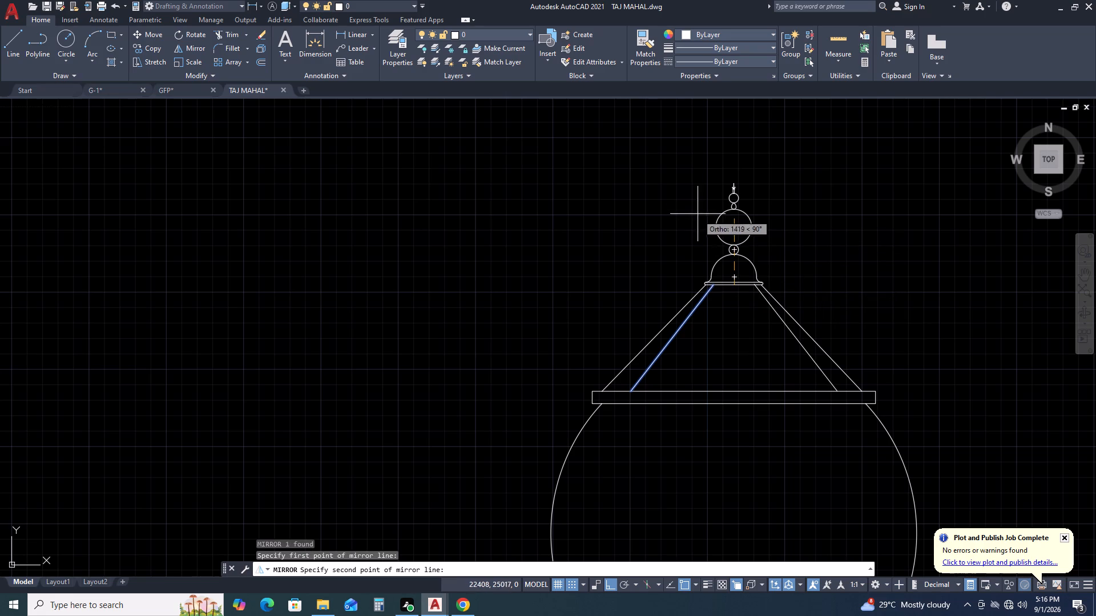
{"action": "left_click", "coordinate": [736, 151]}
{"action": "left_click_drag", "start_coordinate": [763, 188], "coordinate": [736, 151]}
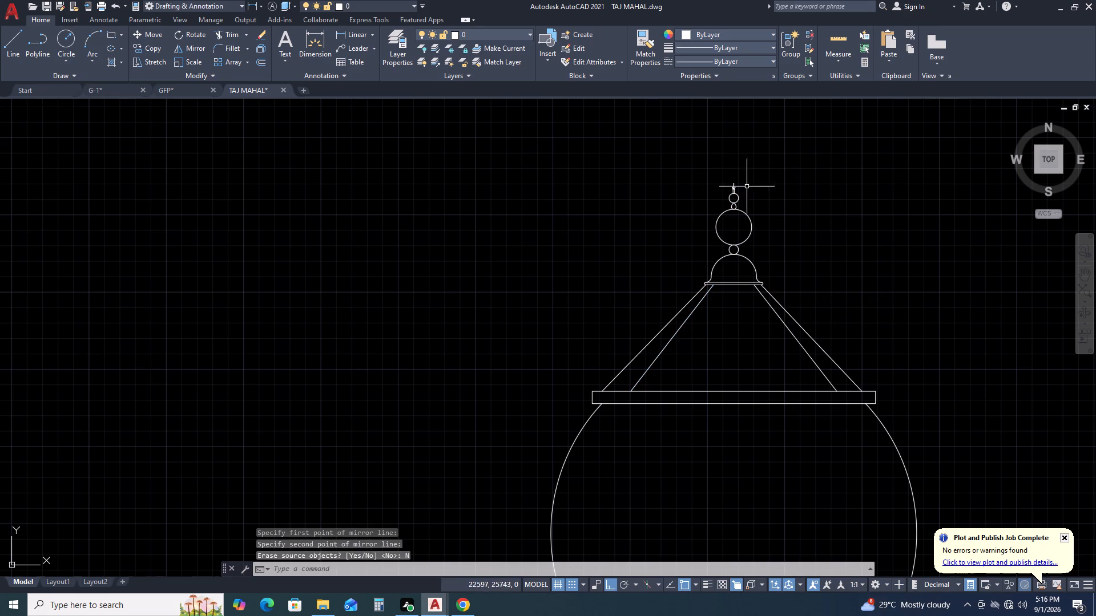
Draw a vertical line near the dome's centre from the collar's top edge up to the finial base's underside.
{"action": "middle_click_drag", "start_coordinate": [772, 310], "coordinate": [710, 310]}
{"action": "key", "text": "space"}
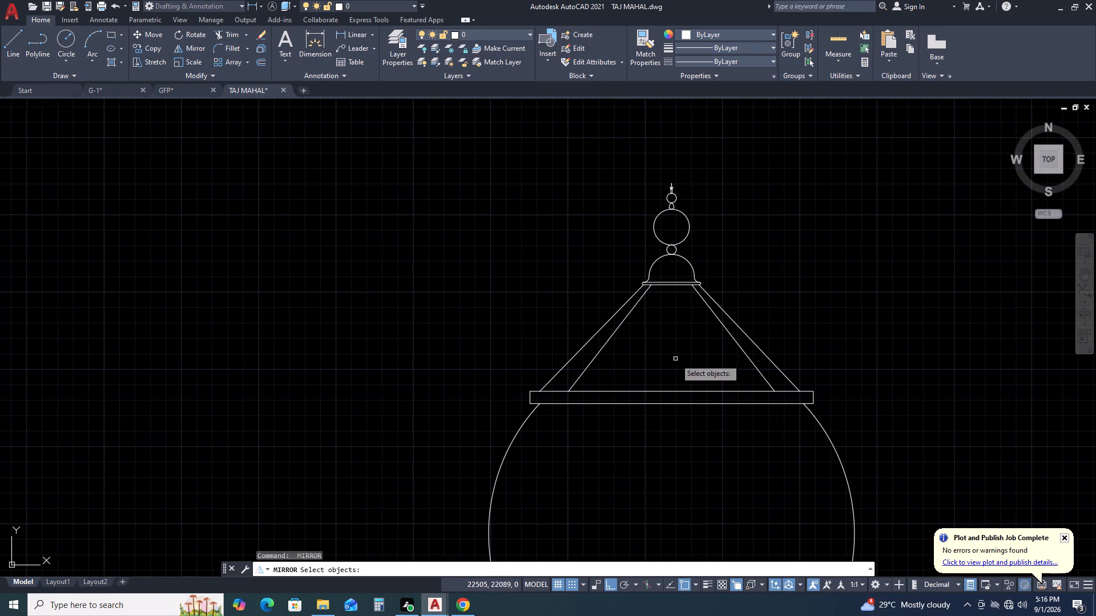
{"action": "key", "text": "Escape"}
{"action": "key", "text": "l"}
{"action": "key", "text": "space"}
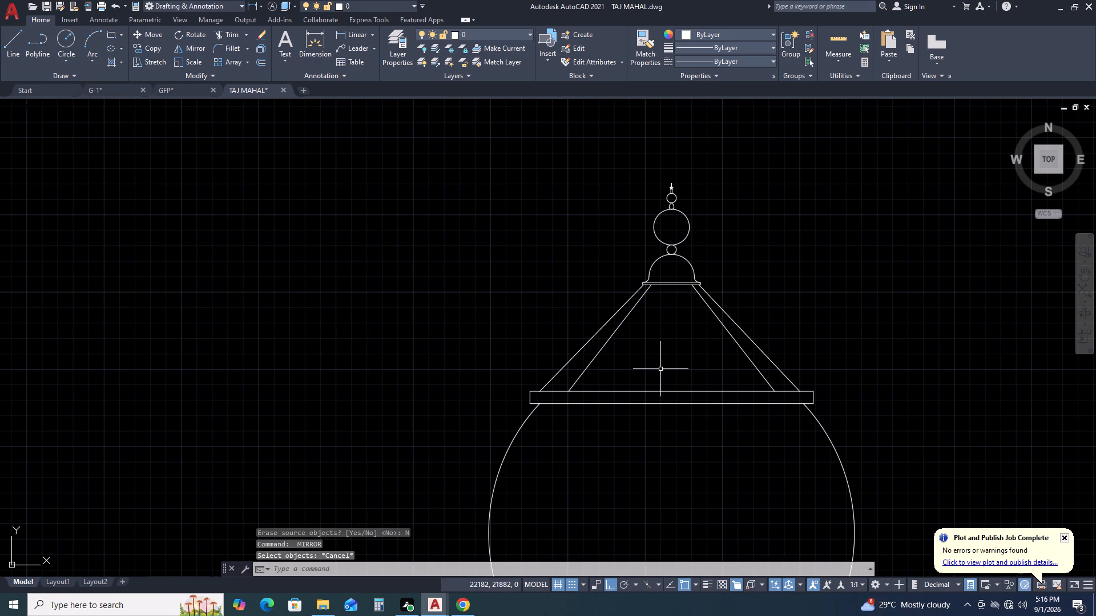
{"action": "left_click", "coordinate": [674, 391]}
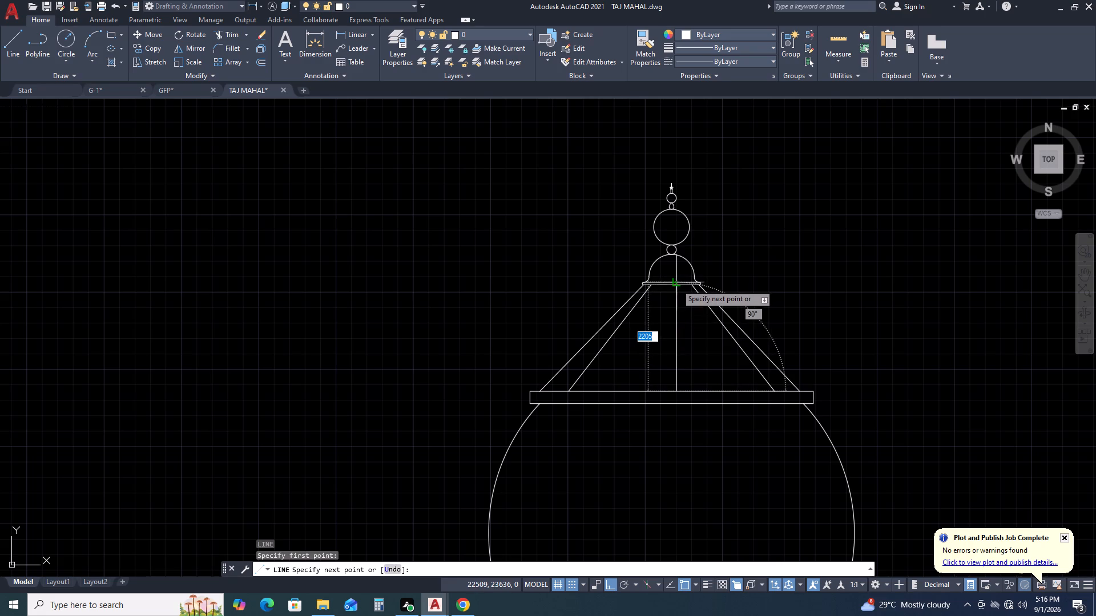
{"action": "left_click", "coordinate": [678, 287]}
{"action": "key", "text": "Escape"}
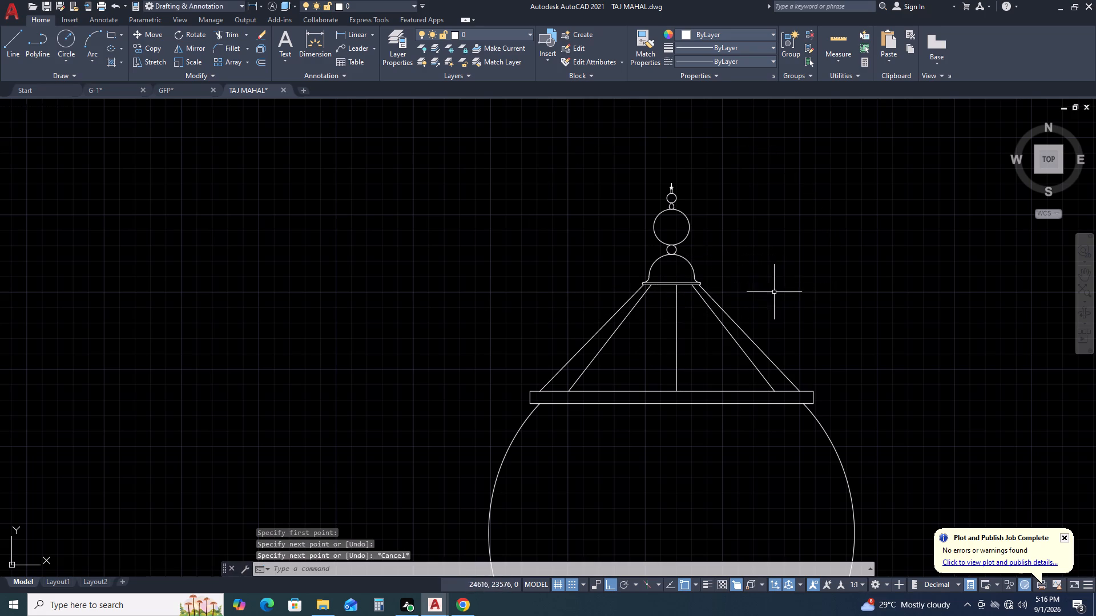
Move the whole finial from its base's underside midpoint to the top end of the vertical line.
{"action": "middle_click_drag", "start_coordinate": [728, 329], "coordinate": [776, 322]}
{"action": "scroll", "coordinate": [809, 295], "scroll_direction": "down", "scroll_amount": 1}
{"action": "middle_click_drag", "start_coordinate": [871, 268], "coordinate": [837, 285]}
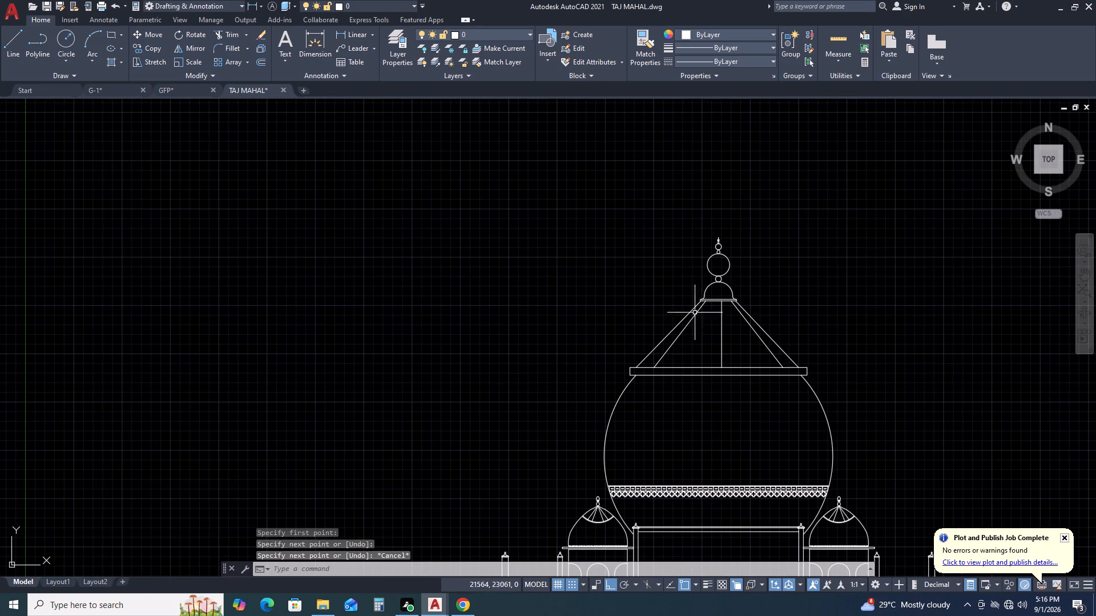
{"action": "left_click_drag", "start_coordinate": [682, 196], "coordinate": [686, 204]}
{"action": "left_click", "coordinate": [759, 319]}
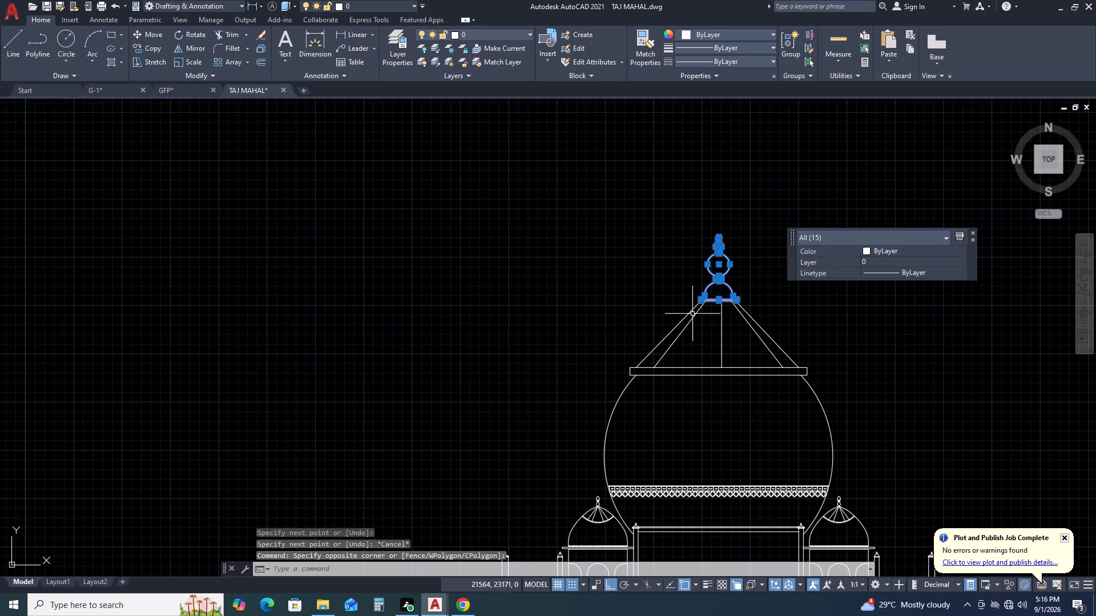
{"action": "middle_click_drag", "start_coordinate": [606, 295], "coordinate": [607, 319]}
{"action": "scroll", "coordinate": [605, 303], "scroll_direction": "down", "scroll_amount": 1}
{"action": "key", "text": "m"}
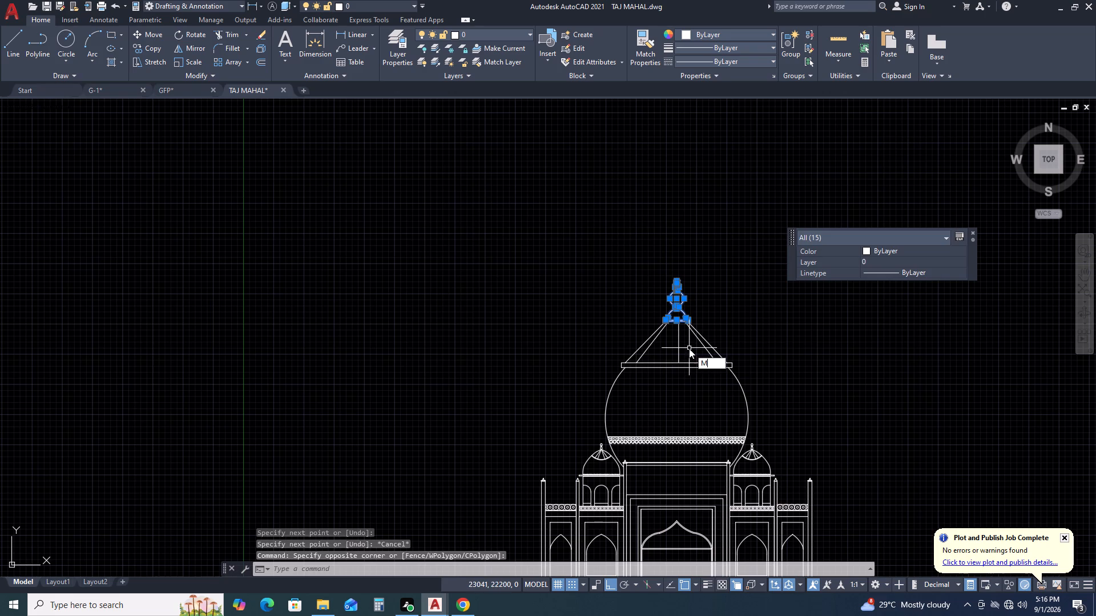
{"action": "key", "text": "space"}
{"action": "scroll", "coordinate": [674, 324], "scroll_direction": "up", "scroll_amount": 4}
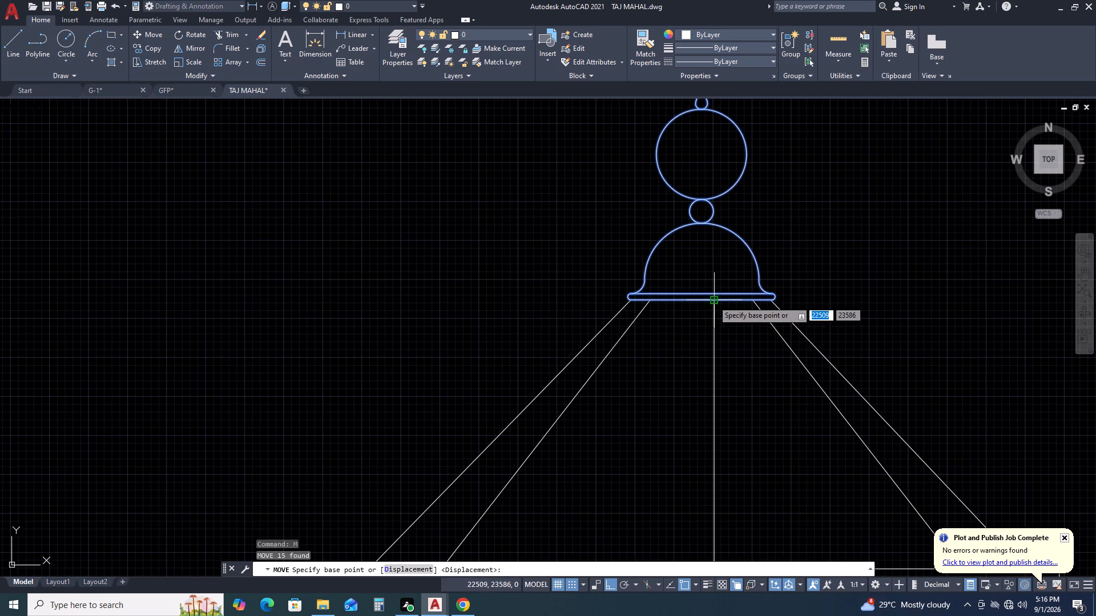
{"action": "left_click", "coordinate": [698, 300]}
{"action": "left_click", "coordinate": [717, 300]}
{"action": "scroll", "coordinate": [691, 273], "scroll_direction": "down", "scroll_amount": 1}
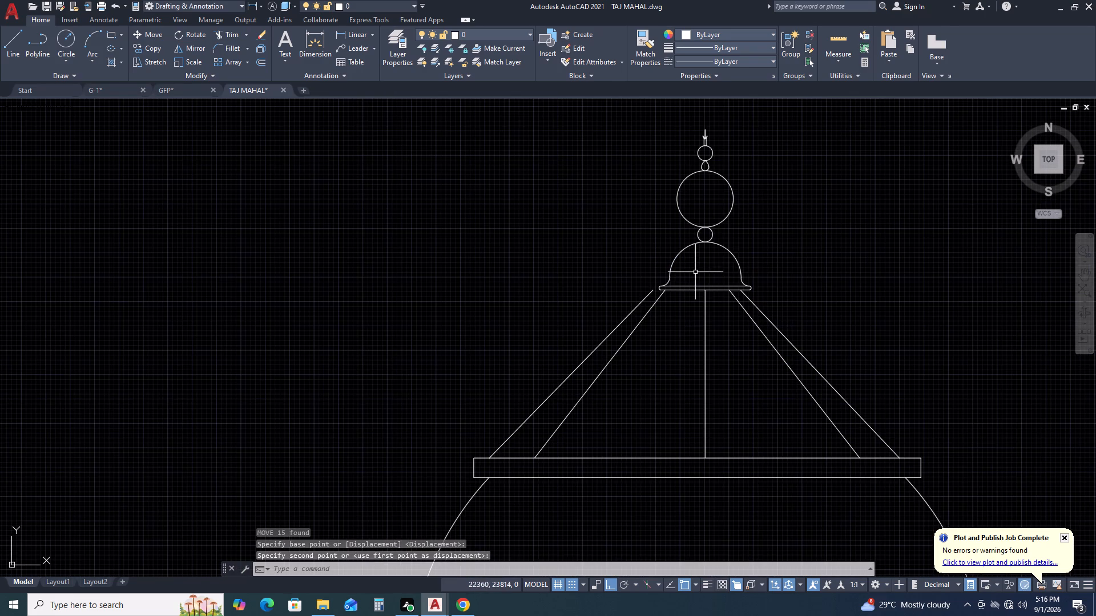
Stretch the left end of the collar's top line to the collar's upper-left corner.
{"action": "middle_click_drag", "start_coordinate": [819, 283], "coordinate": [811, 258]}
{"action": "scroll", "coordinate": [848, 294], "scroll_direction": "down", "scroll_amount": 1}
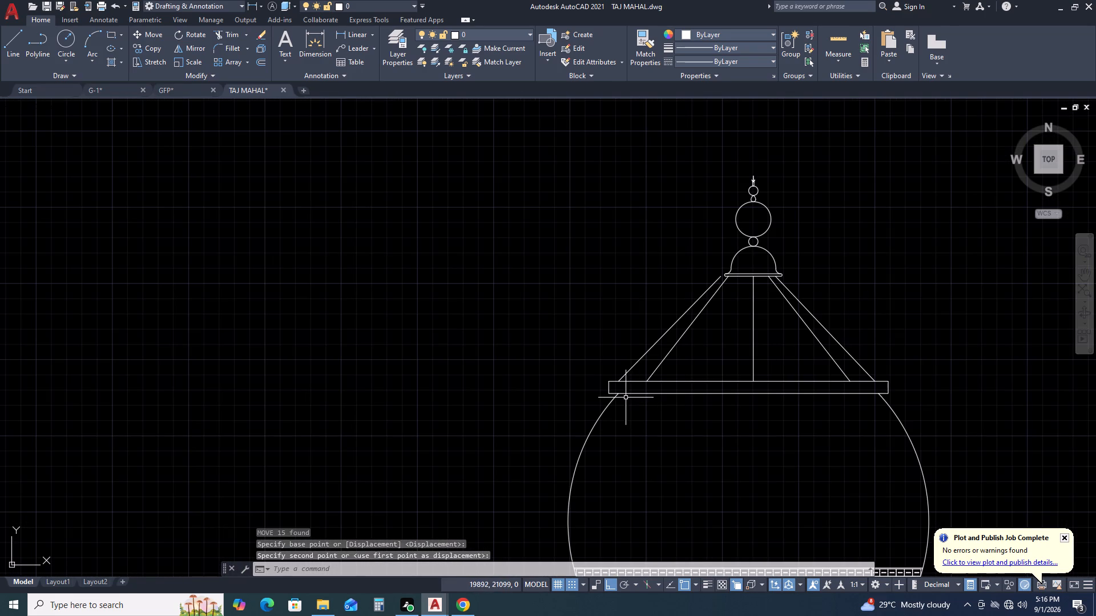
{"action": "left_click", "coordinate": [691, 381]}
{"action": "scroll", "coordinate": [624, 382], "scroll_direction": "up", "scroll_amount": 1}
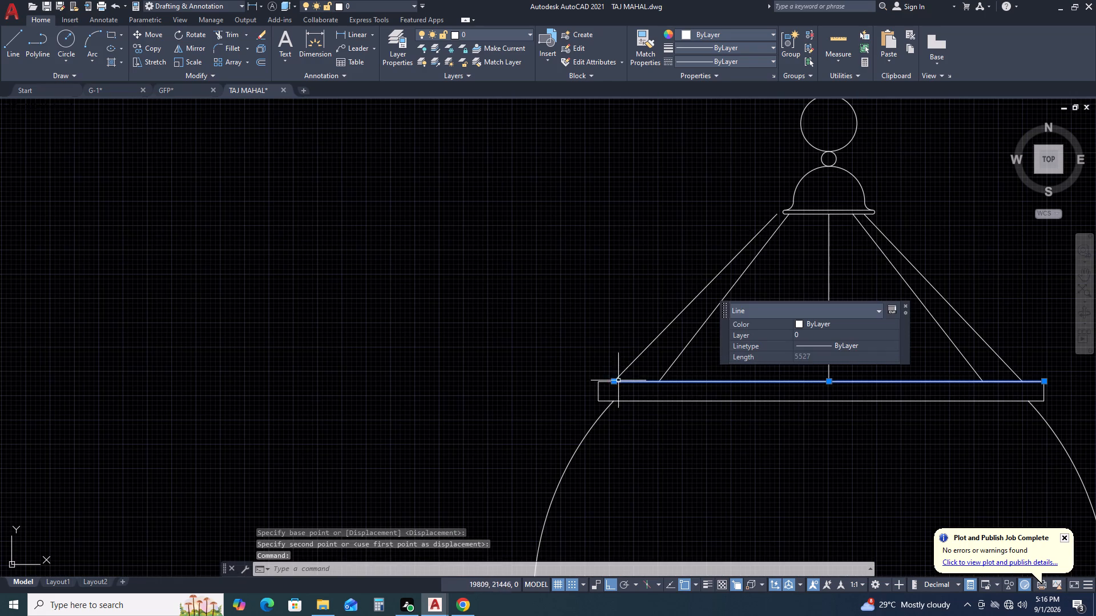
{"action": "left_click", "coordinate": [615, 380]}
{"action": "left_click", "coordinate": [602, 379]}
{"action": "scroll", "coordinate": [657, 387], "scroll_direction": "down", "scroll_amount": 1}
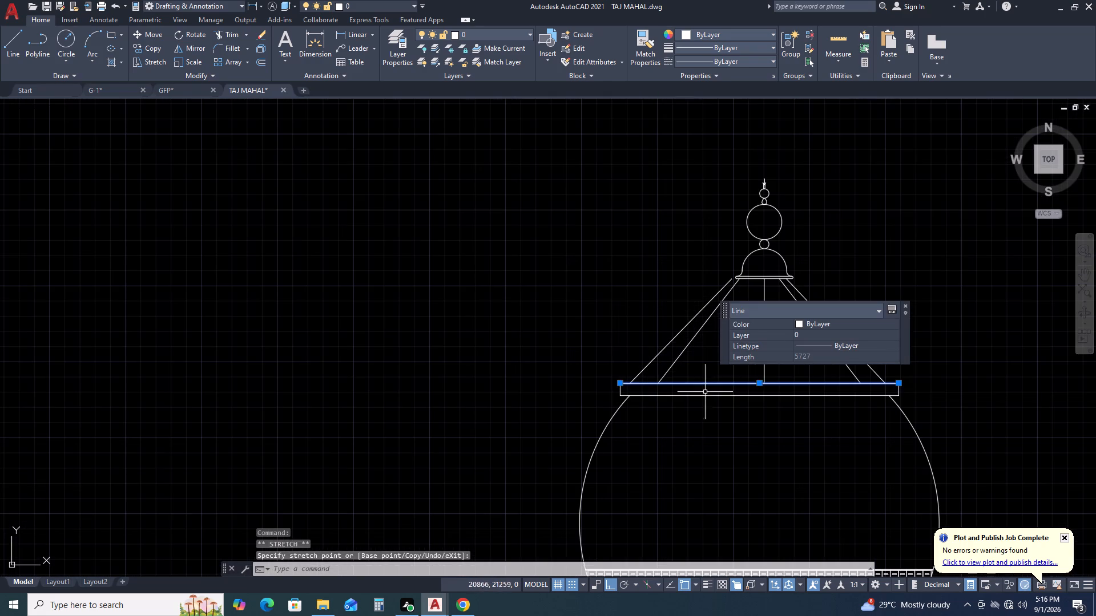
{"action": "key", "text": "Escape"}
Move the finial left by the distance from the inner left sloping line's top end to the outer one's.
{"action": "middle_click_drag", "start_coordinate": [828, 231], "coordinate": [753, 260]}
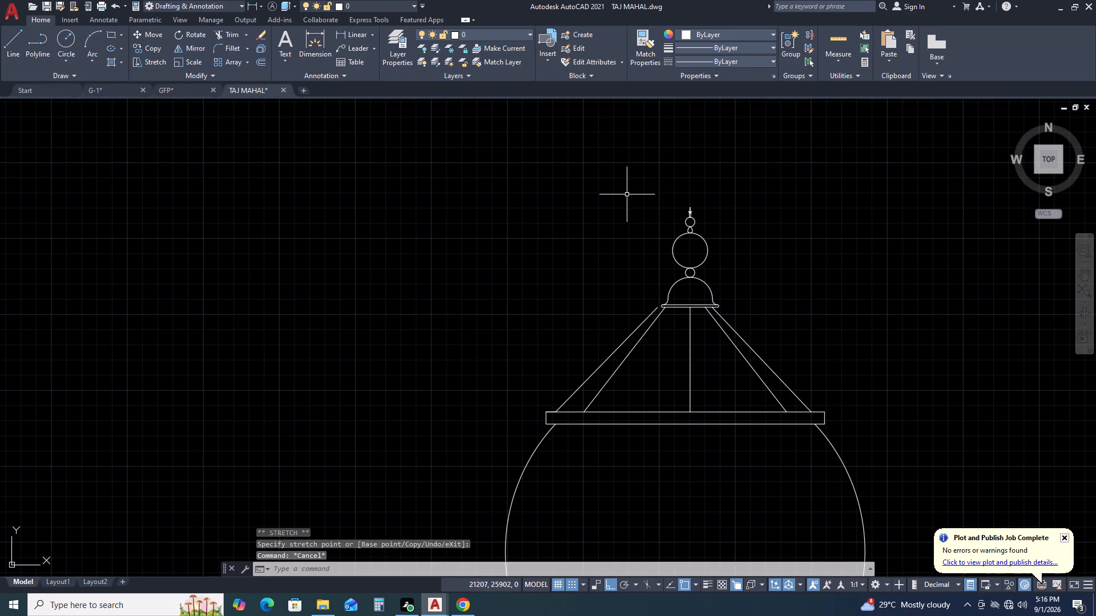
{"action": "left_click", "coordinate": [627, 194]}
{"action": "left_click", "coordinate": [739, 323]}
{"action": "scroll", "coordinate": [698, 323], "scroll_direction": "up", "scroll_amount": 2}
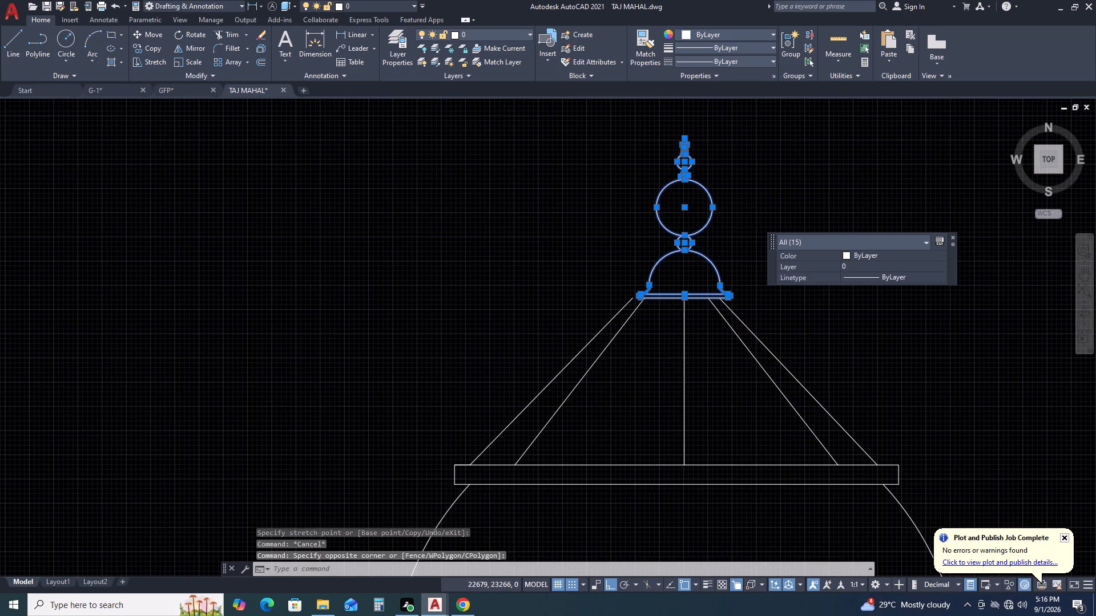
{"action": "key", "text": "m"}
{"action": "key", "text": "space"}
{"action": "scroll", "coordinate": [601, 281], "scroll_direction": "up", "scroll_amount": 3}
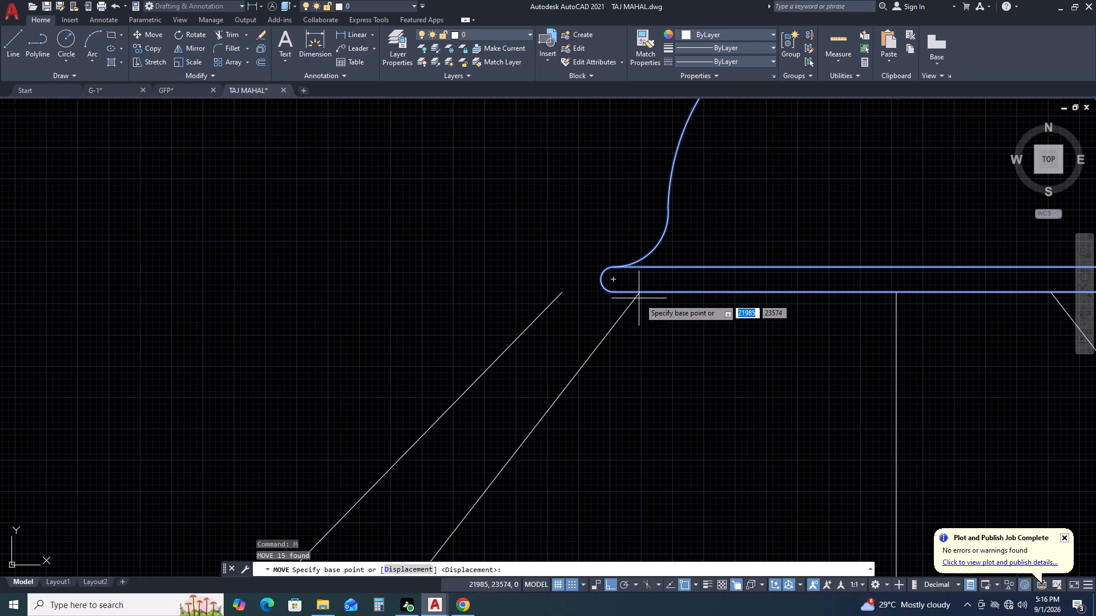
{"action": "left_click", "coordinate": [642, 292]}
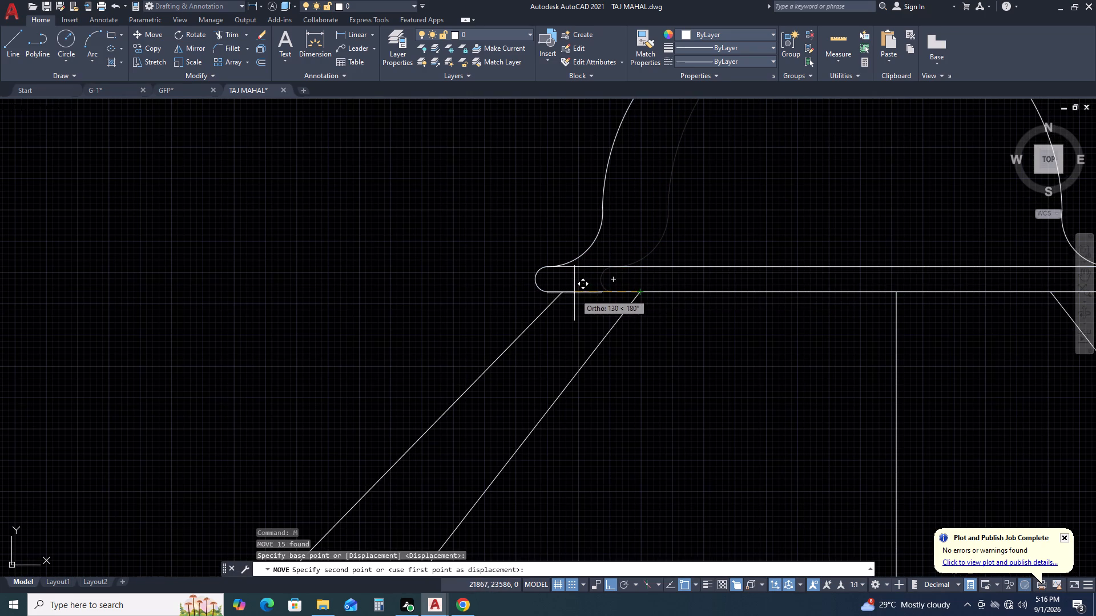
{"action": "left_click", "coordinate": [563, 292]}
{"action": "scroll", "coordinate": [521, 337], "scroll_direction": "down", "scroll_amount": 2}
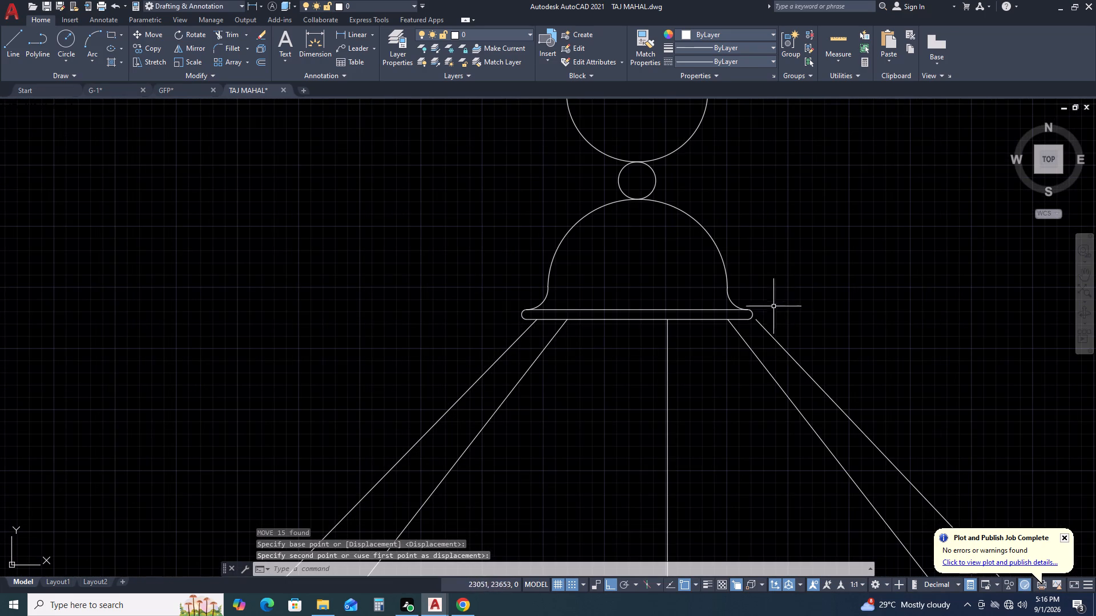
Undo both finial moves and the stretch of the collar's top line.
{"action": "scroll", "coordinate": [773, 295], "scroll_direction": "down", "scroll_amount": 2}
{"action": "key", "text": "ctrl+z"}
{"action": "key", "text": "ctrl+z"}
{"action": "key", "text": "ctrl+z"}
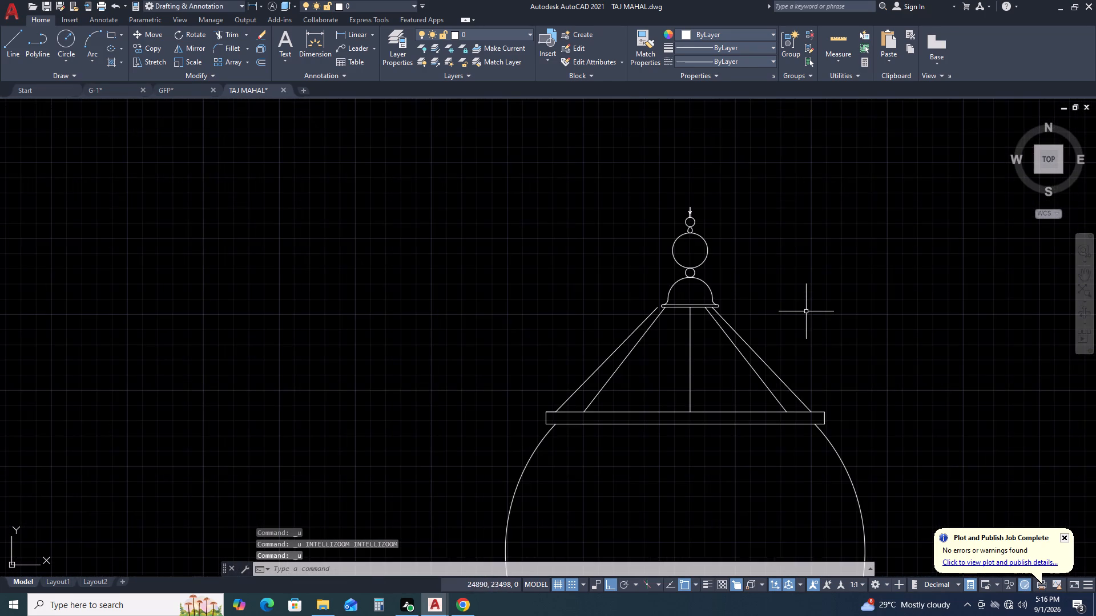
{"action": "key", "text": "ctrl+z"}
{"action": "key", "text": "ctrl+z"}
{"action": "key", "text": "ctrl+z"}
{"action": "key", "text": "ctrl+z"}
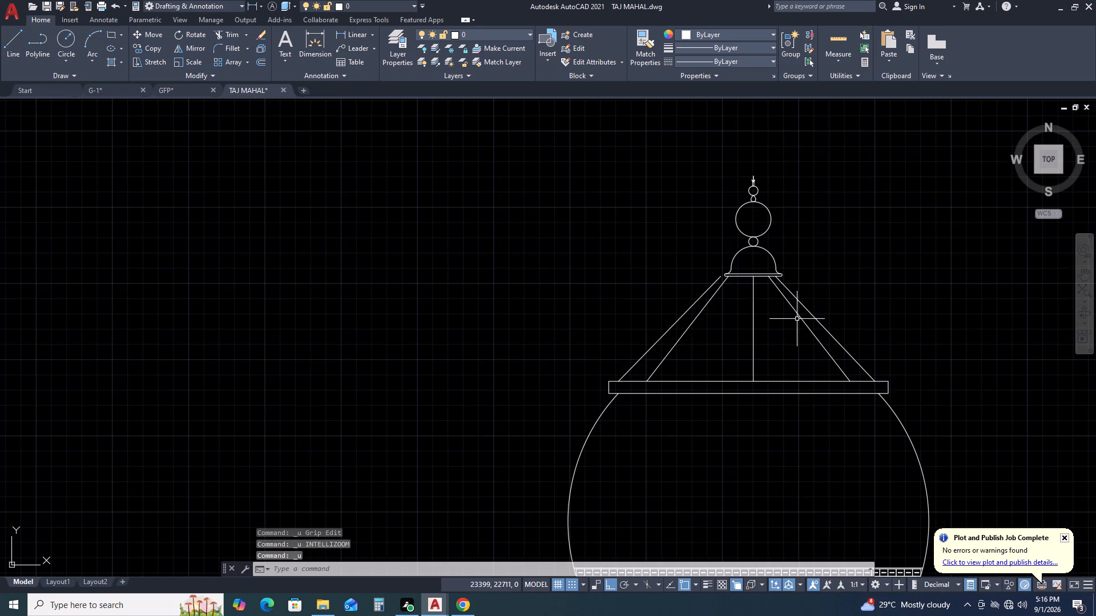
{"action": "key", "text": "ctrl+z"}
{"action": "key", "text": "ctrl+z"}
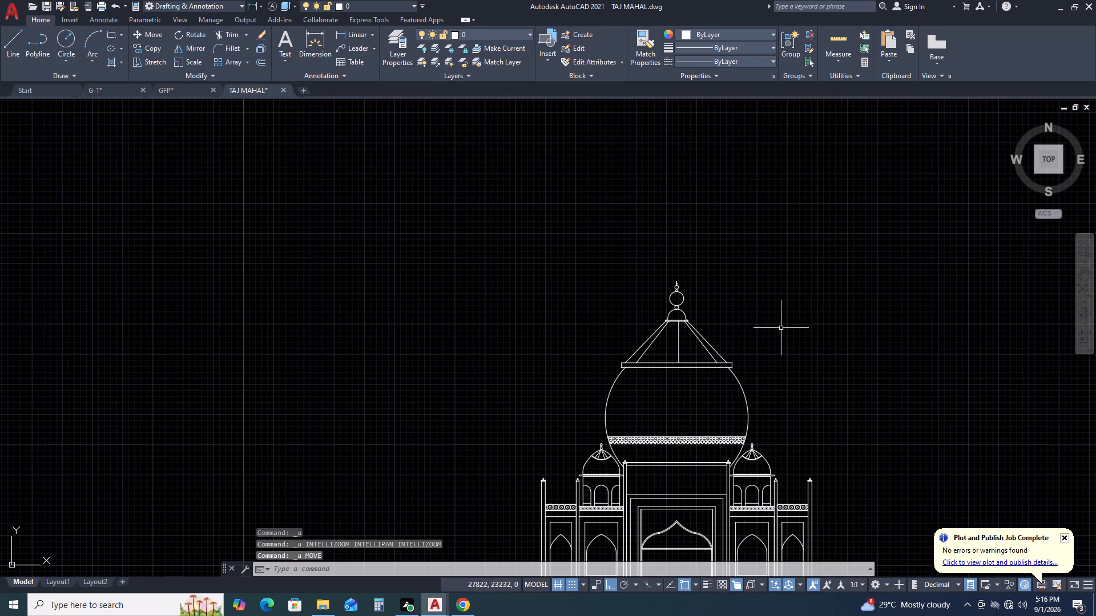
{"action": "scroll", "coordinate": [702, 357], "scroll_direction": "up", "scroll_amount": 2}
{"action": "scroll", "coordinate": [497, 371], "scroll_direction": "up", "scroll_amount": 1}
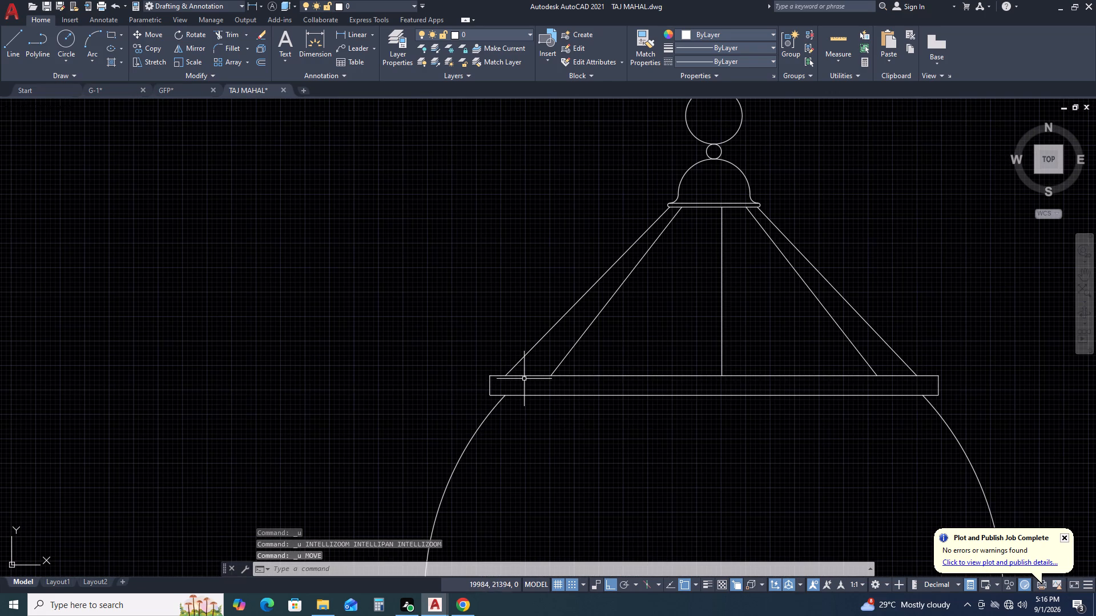
Stretch the left end of the collar's top line to the collar's upper-left corner.
{"action": "left_click", "coordinate": [525, 376]}
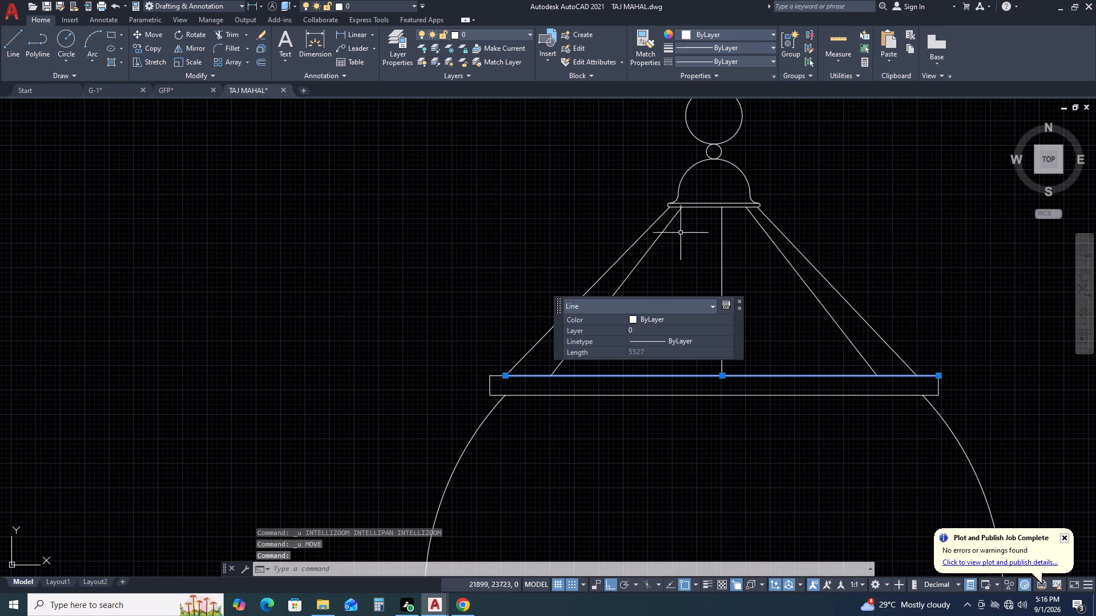
{"action": "scroll", "coordinate": [743, 266], "scroll_direction": "down", "scroll_amount": 1}
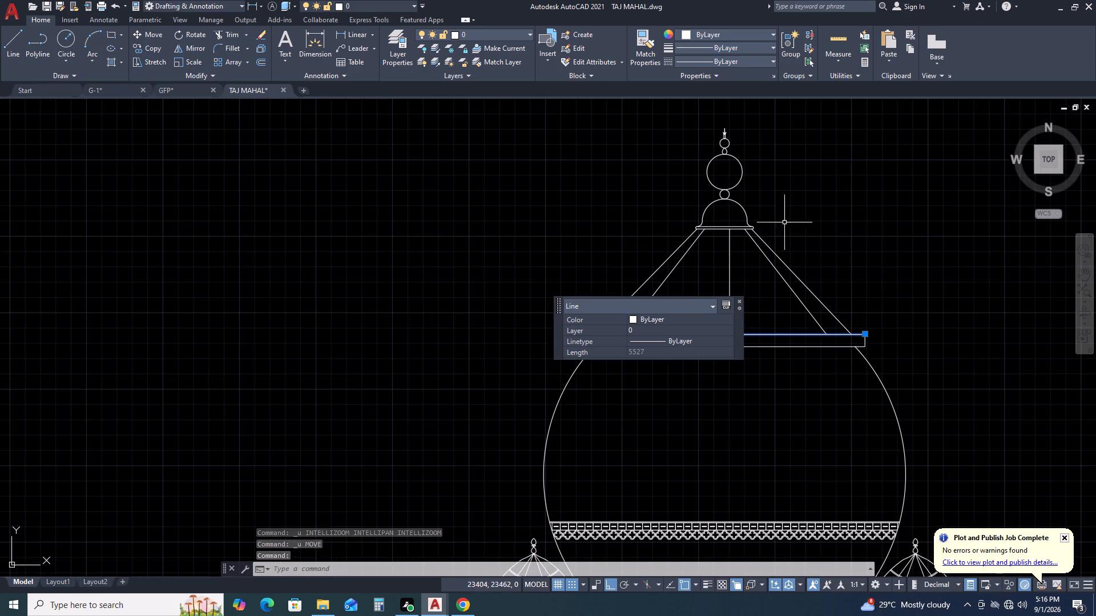
{"action": "middle_click_drag", "start_coordinate": [821, 185], "coordinate": [686, 197]}
{"action": "middle_click_drag", "start_coordinate": [745, 231], "coordinate": [699, 193]}
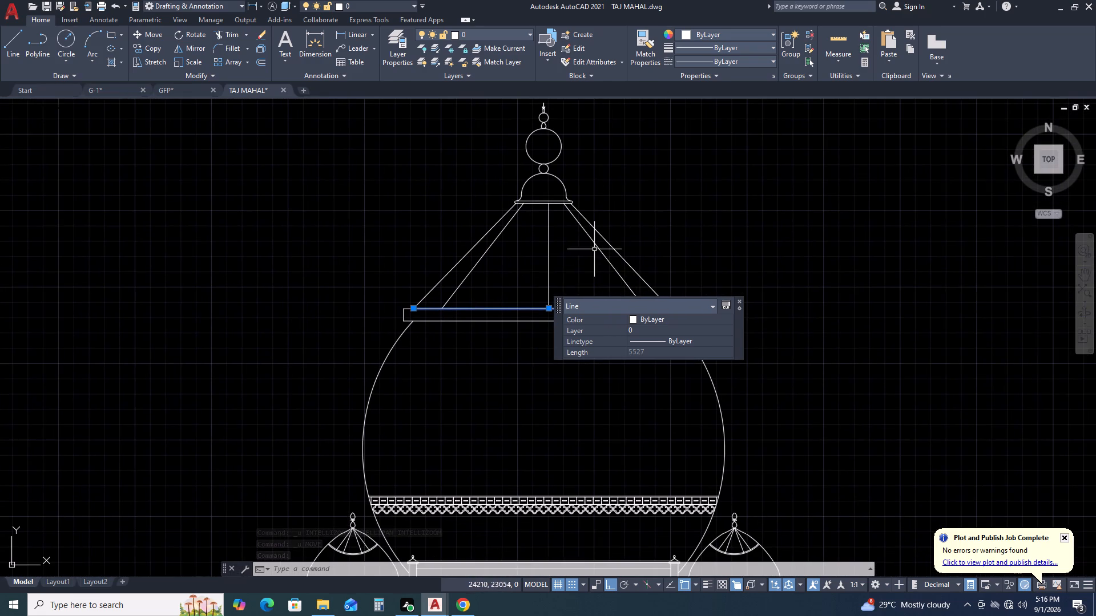
{"action": "scroll", "coordinate": [438, 306], "scroll_direction": "up", "scroll_amount": 1}
{"action": "left_click", "coordinate": [397, 311]}
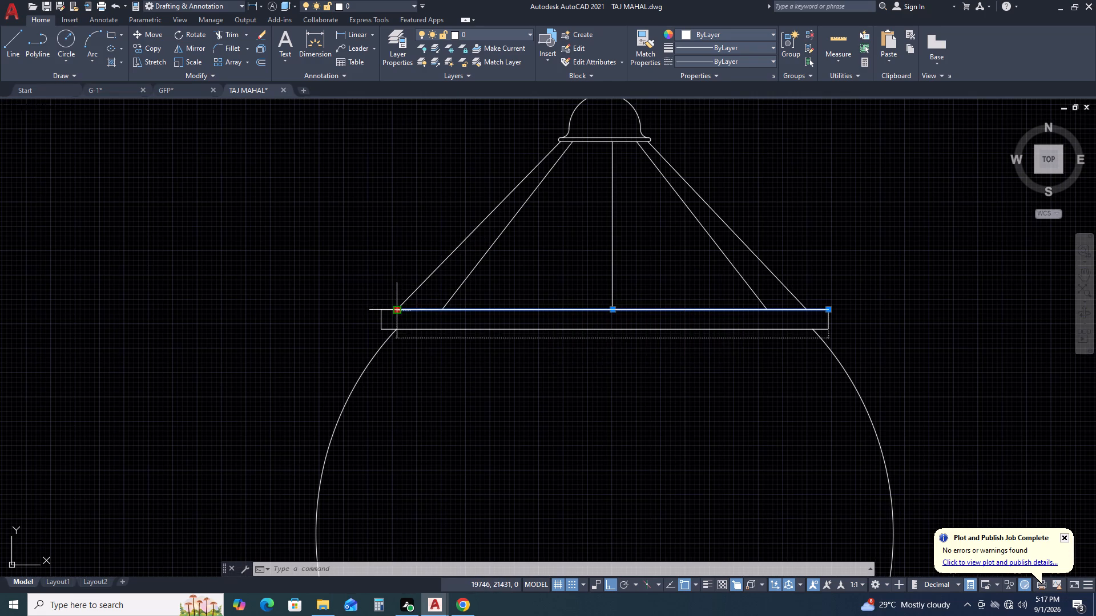
{"action": "left_click", "coordinate": [379, 311]}
{"action": "middle_click_drag", "start_coordinate": [644, 194], "coordinate": [662, 209]}
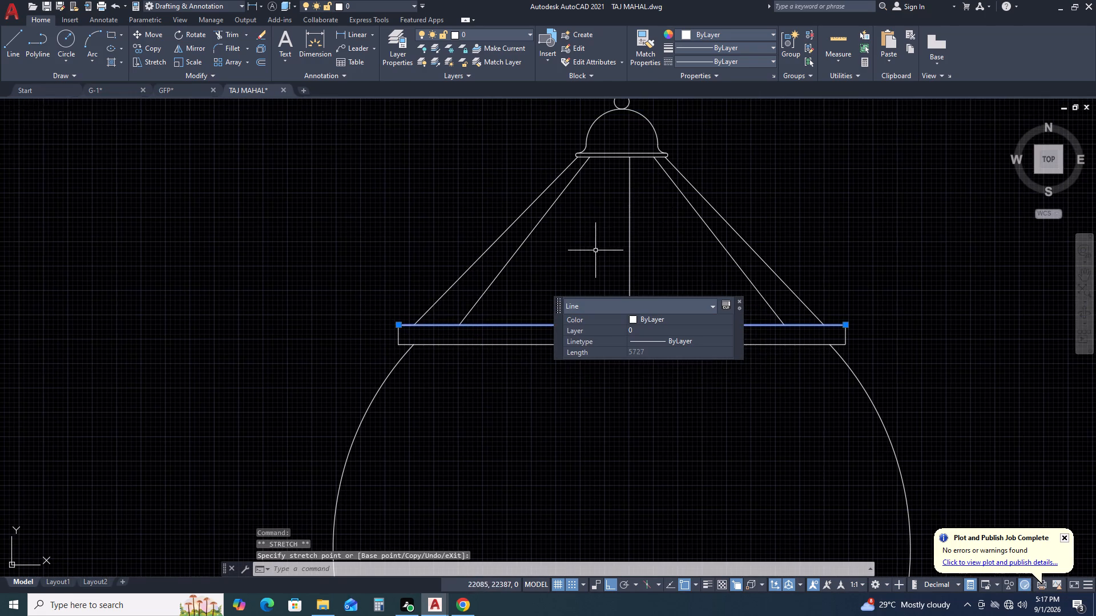
{"action": "scroll", "coordinate": [594, 250], "scroll_direction": "up", "scroll_amount": 1}
{"action": "key", "text": "Escape"}
Delete the off-centre vertical line between the collar and the finial base.
{"action": "left_click_drag", "start_coordinate": [678, 198], "coordinate": [672, 198]}
{"action": "left_click", "coordinate": [631, 183]}
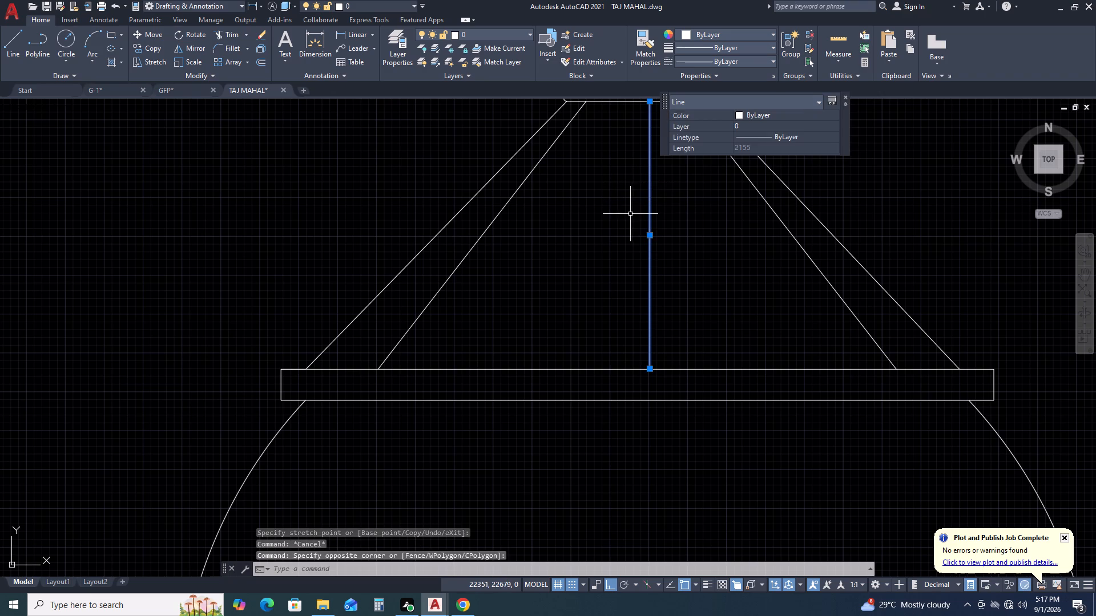
{"action": "key", "text": "Delete"}
Draw a vertical line about 2155 mm long from the midpoint of the collar's top line up to the finial base's underside midpoint.
{"action": "key", "text": "l"}
{"action": "key", "text": "space"}
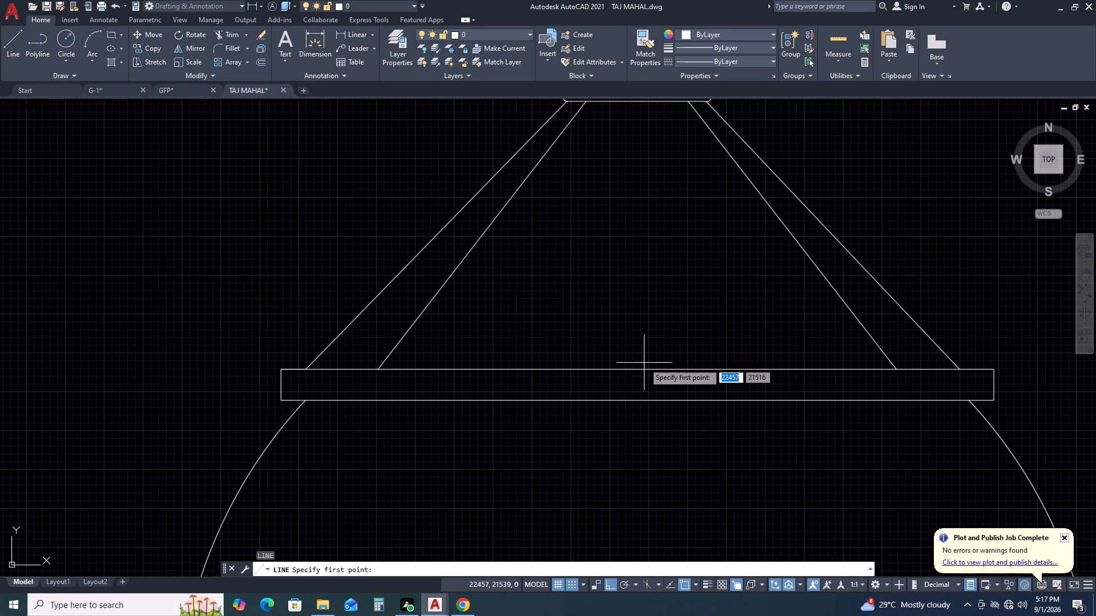
{"action": "left_click", "coordinate": [640, 367]}
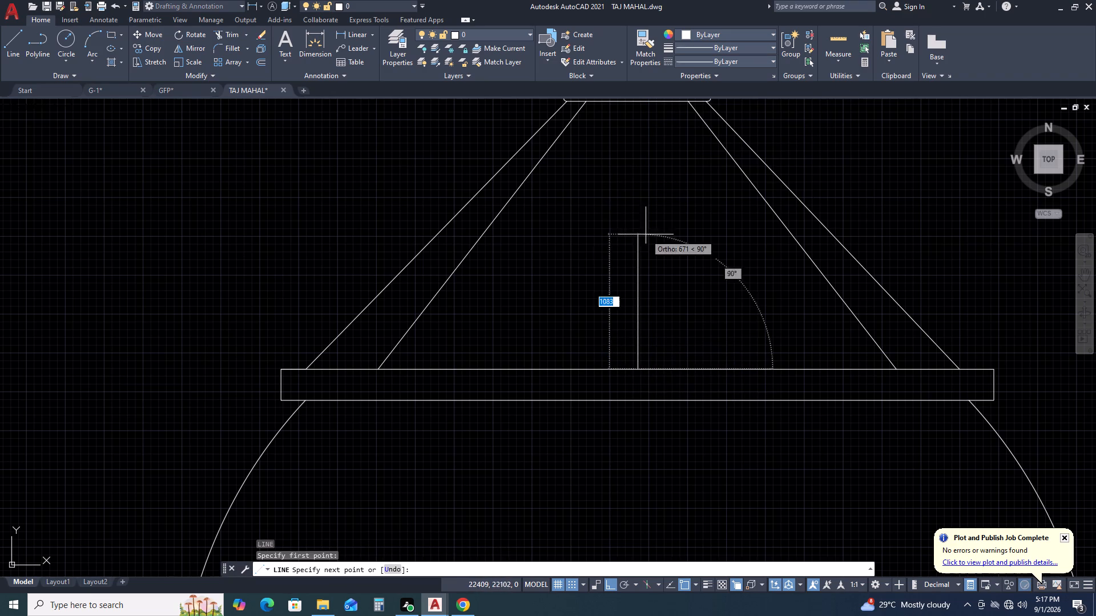
{"action": "scroll", "coordinate": [644, 129], "scroll_direction": "down", "scroll_amount": 2}
{"action": "middle_click_drag", "start_coordinate": [650, 173], "coordinate": [650, 182]}
{"action": "scroll", "coordinate": [645, 139], "scroll_direction": "up", "scroll_amount": 1}
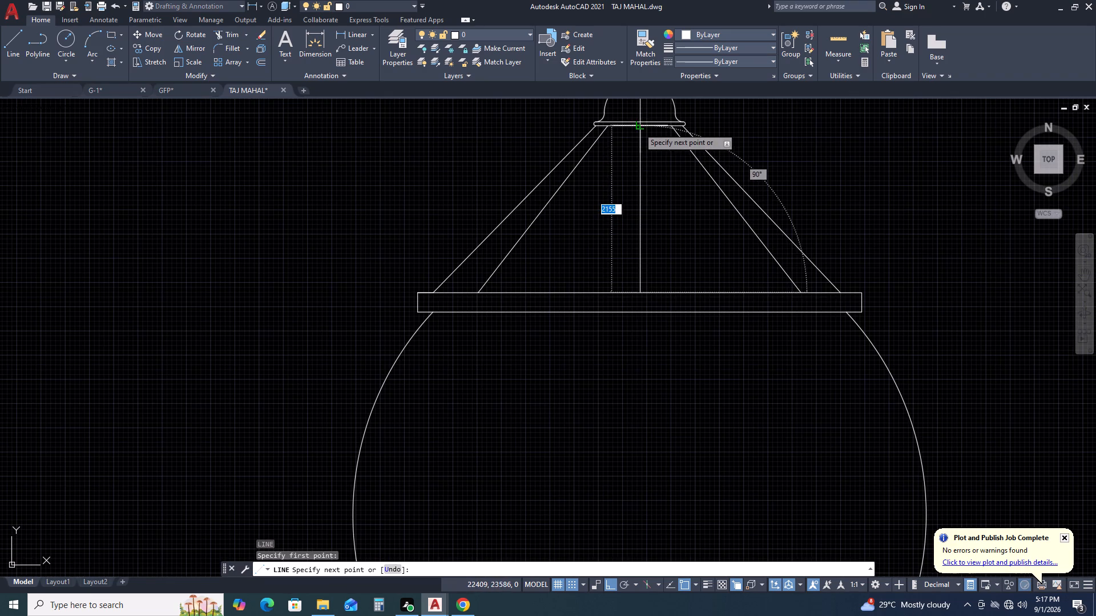
{"action": "left_click", "coordinate": [639, 128]}
{"action": "middle_click_drag", "start_coordinate": [707, 212], "coordinate": [727, 282]}
{"action": "key", "text": "Escape"}
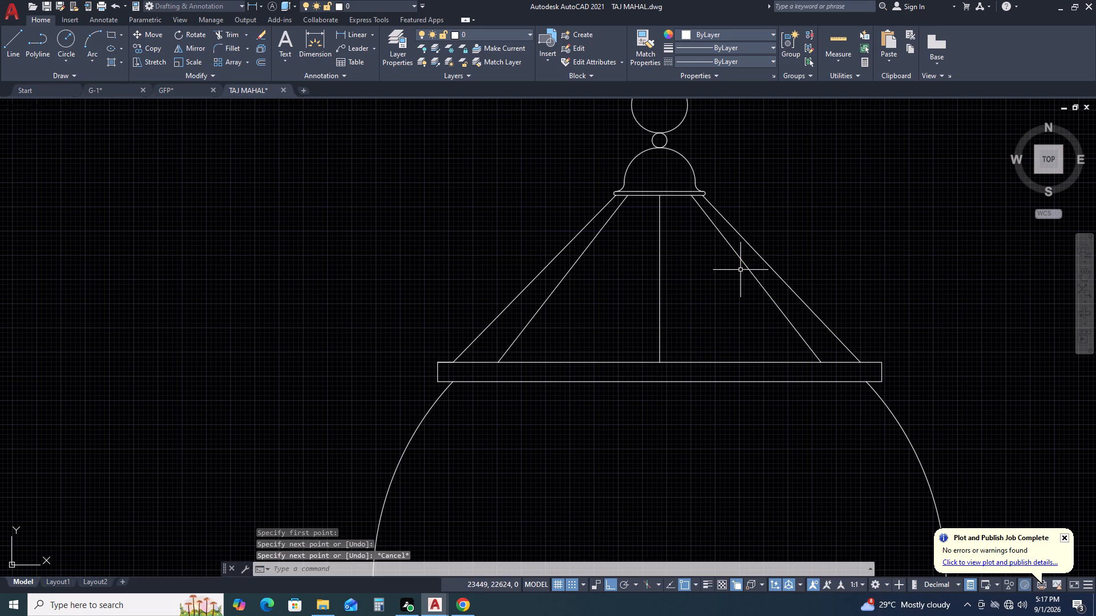
Draw a sloping line about 2334 mm long from the finial base's underside to the collar's top, between the vertical and the right inner sloping line.
{"action": "key", "text": "space"}
{"action": "left_click", "coordinate": [674, 196]}
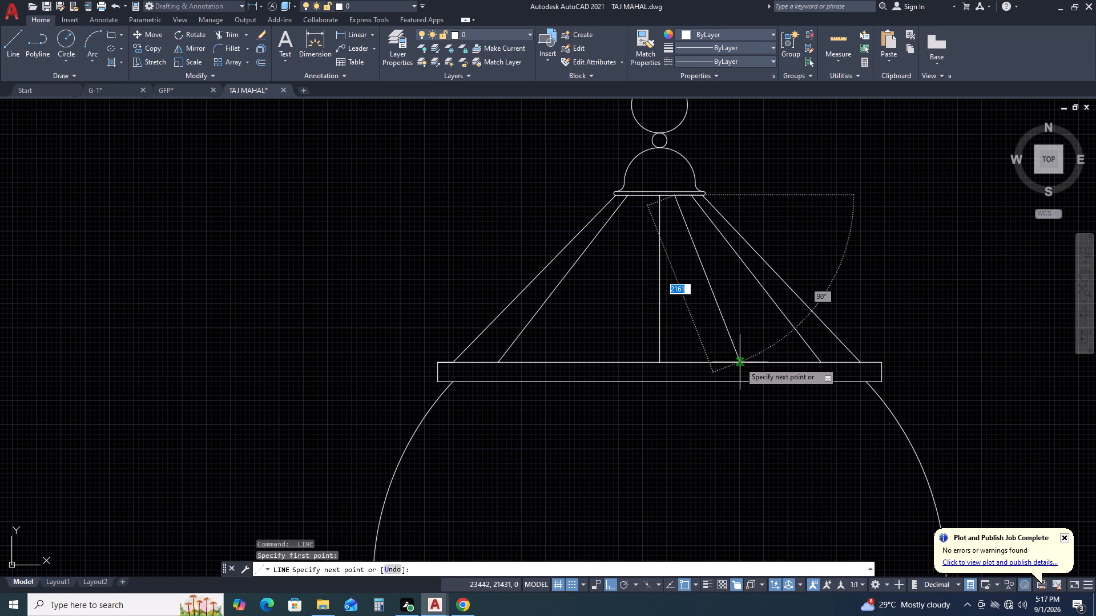
{"action": "left_click", "coordinate": [744, 361]}
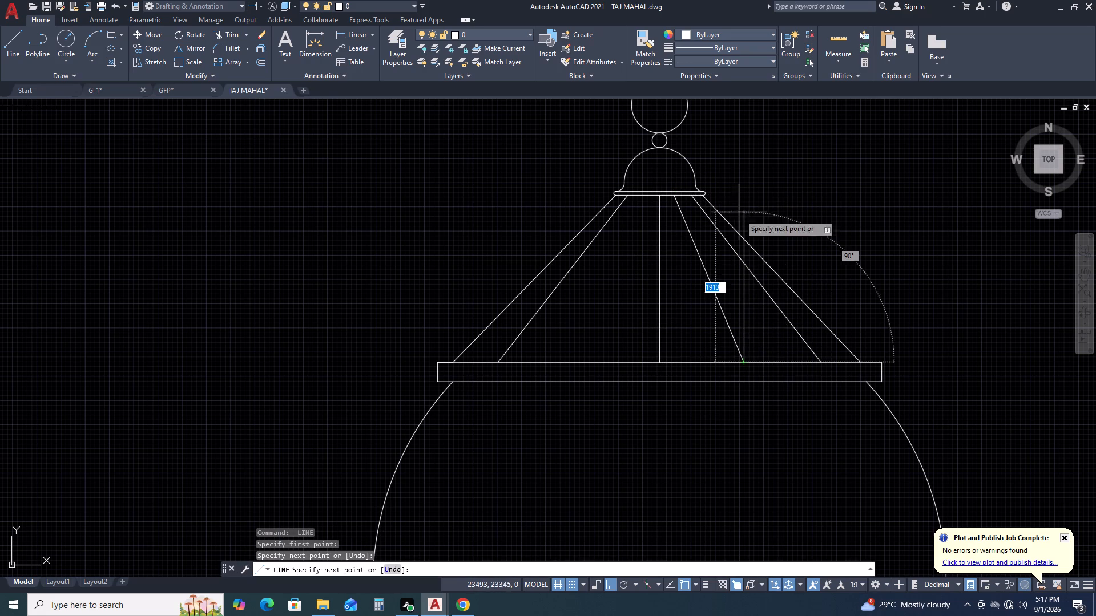
{"action": "key", "text": "Escape"}
Mirror the new sloping line about the cap's vertical centre line, keeping the original.
{"action": "left_click", "coordinate": [704, 257]}
{"action": "left_click", "coordinate": [689, 255]}
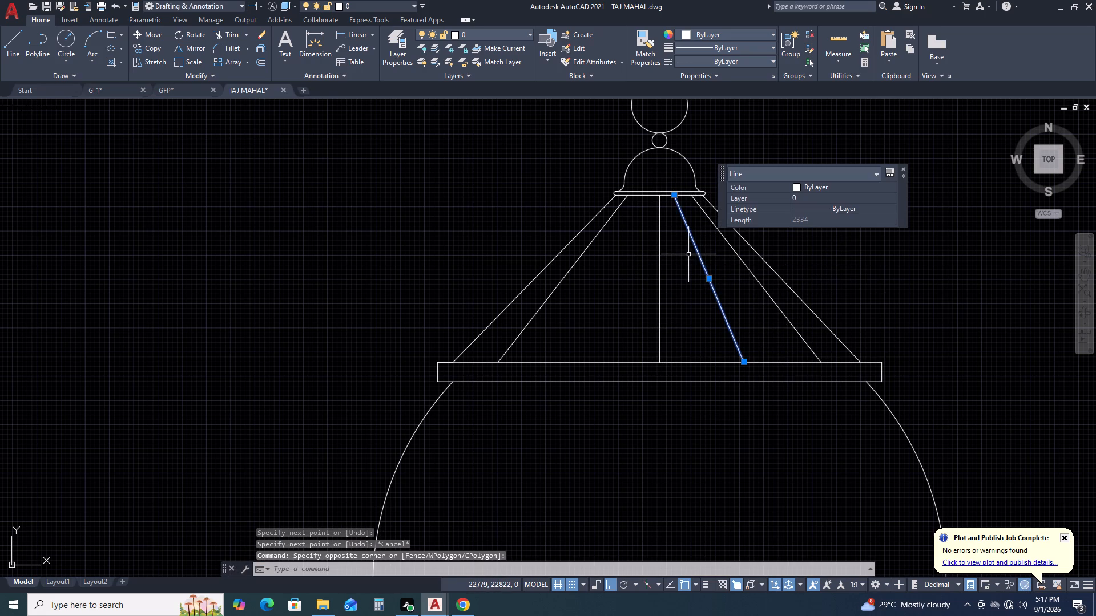
{"action": "type", "text": "MI"}
{"action": "key", "text": "space"}
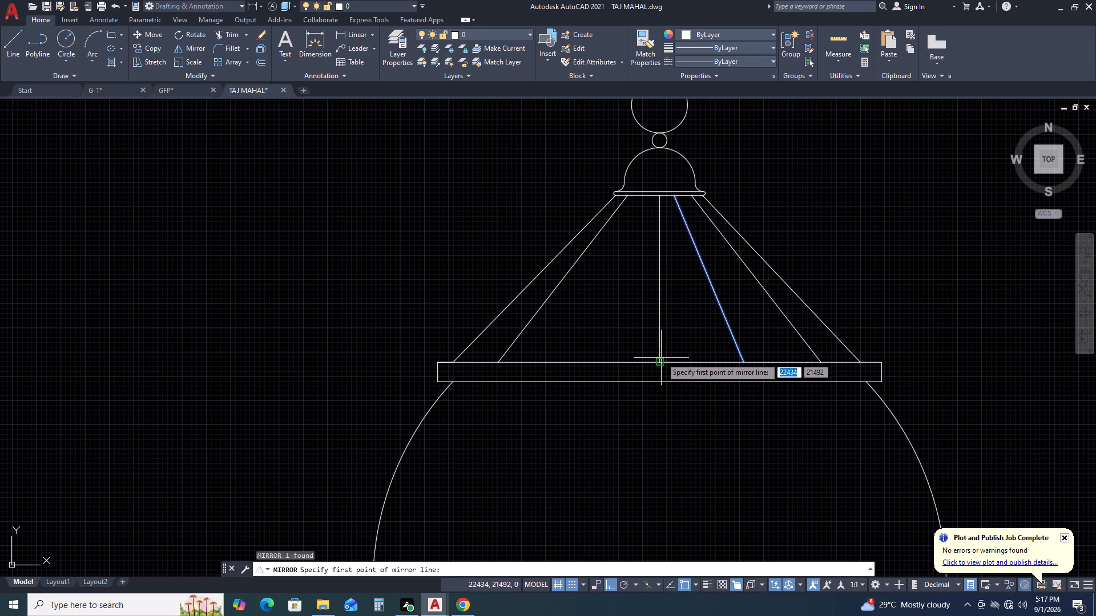
{"action": "left_click", "coordinate": [660, 363]}
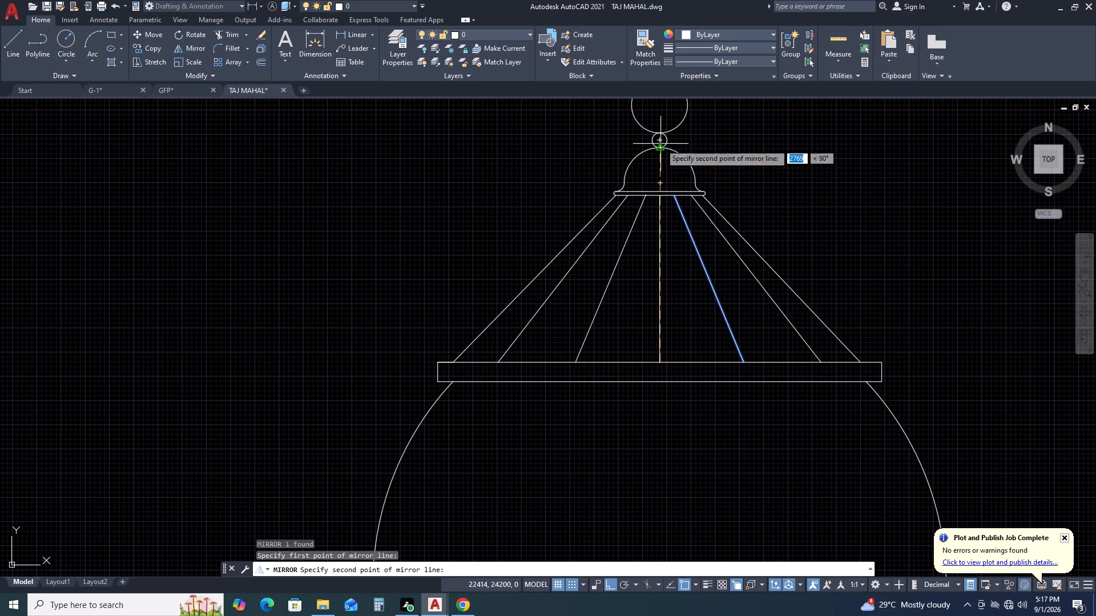
{"action": "left_click", "coordinate": [659, 148]}
{"action": "left_click_drag", "start_coordinate": [674, 193], "coordinate": [659, 148]}
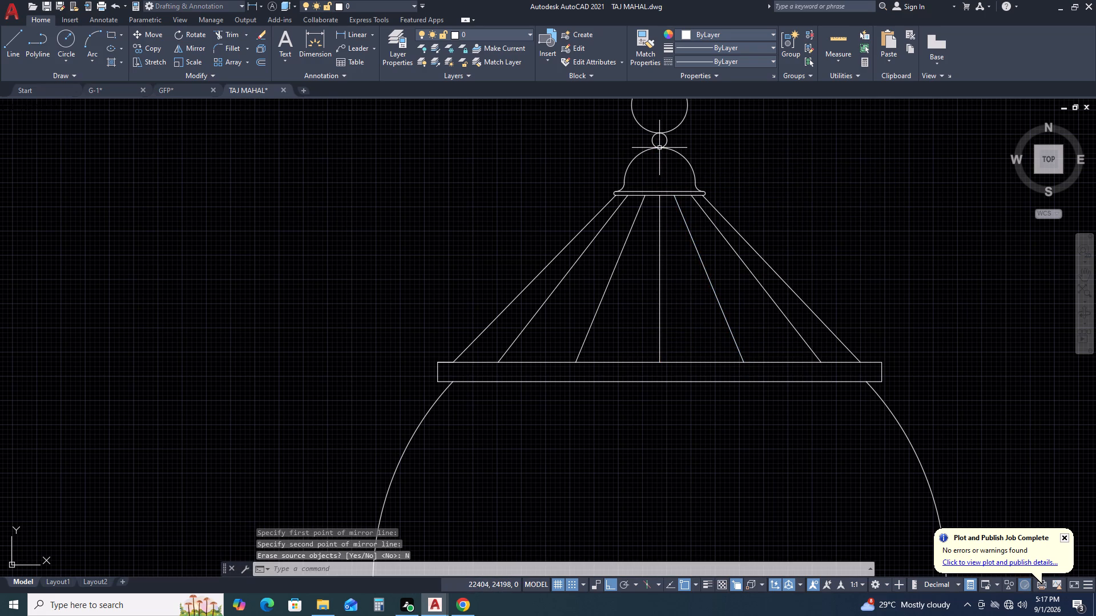
Scale the finial, sloping cap and collar together down to about 60% of their size from the midpoint of the collar's underside.
{"action": "scroll", "coordinate": [724, 264], "scroll_direction": "down", "scroll_amount": 3}
{"action": "middle_click_drag", "start_coordinate": [813, 239], "coordinate": [724, 194]}
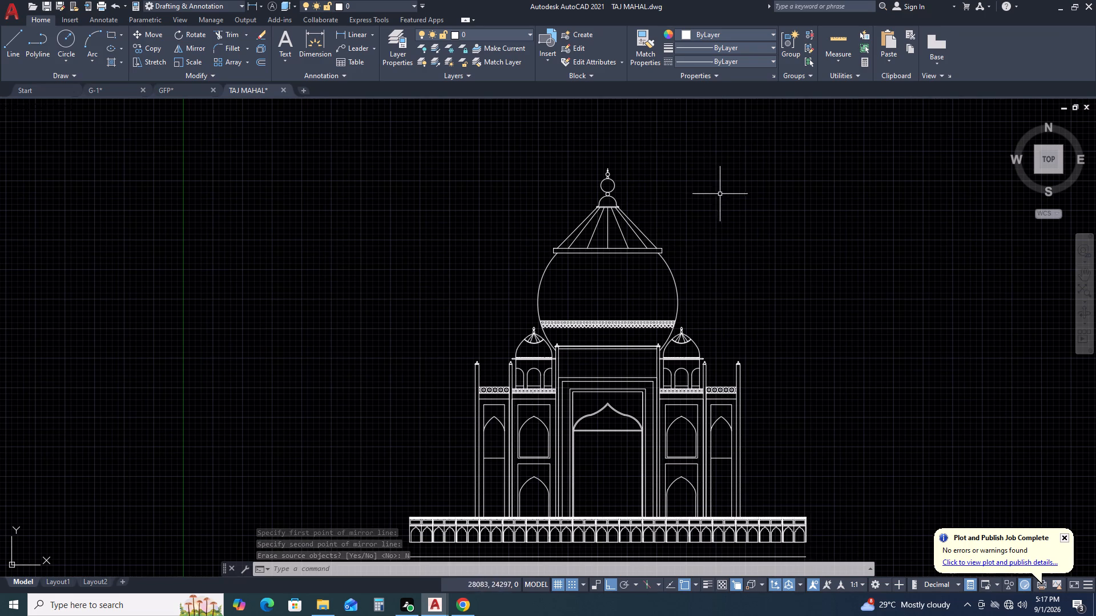
{"action": "scroll", "coordinate": [744, 191], "scroll_direction": "down", "scroll_amount": 1}
{"action": "middle_click_drag", "start_coordinate": [841, 189], "coordinate": [752, 202]}
{"action": "scroll", "coordinate": [706, 210], "scroll_direction": "down", "scroll_amount": 1}
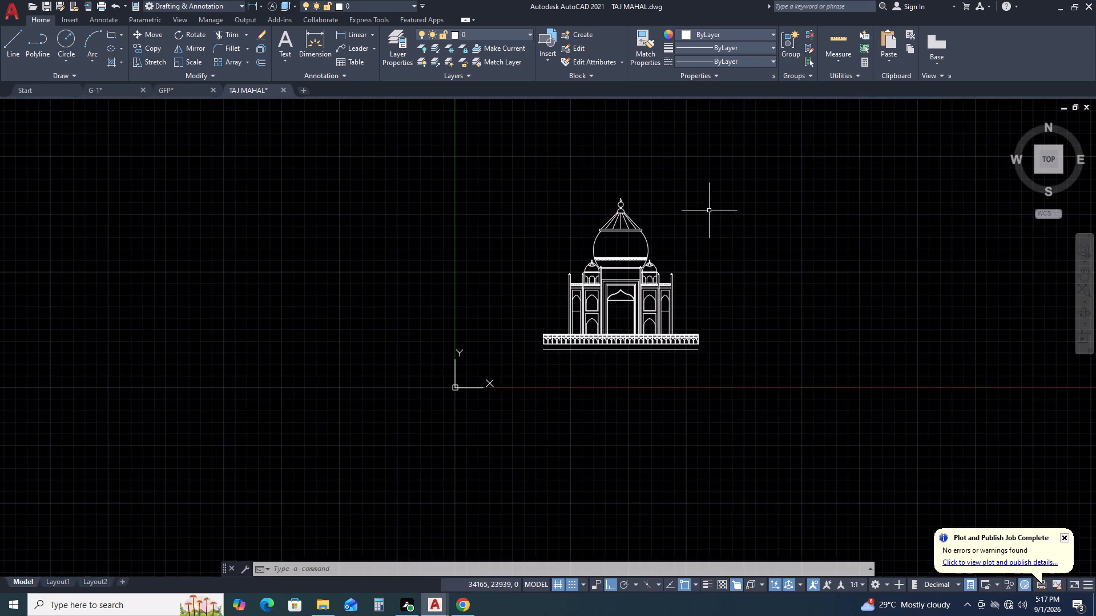
{"action": "scroll", "coordinate": [611, 217], "scroll_direction": "up", "scroll_amount": 1}
{"action": "scroll", "coordinate": [565, 220], "scroll_direction": "up", "scroll_amount": 2}
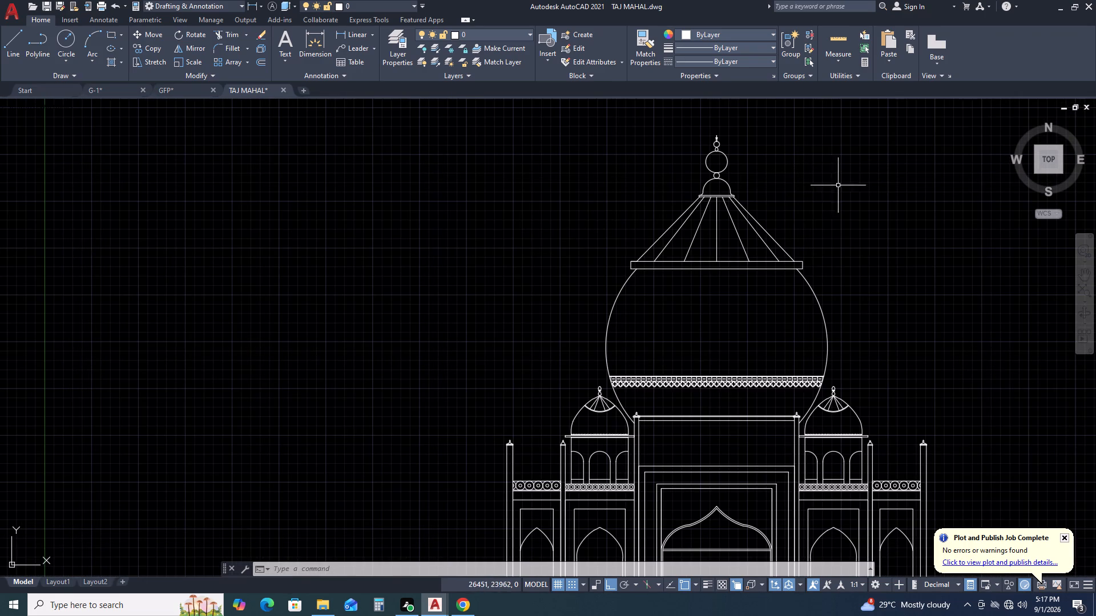
{"action": "middle_click_drag", "start_coordinate": [839, 185], "coordinate": [775, 200]}
{"action": "left_click", "coordinate": [505, 116]}
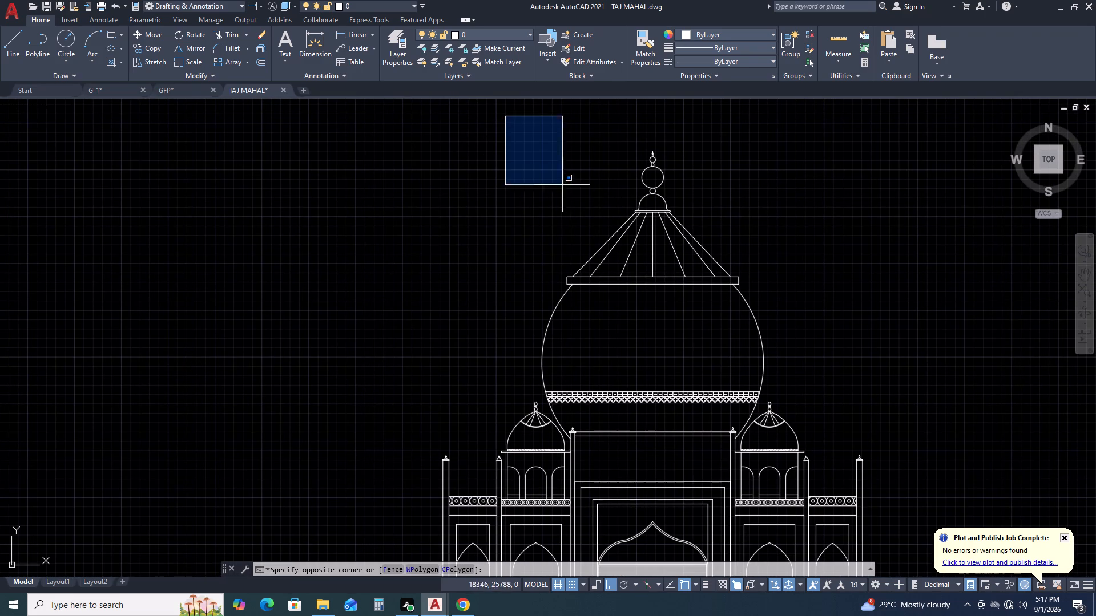
{"action": "left_click", "coordinate": [771, 309]}
{"action": "key", "text": "s"}
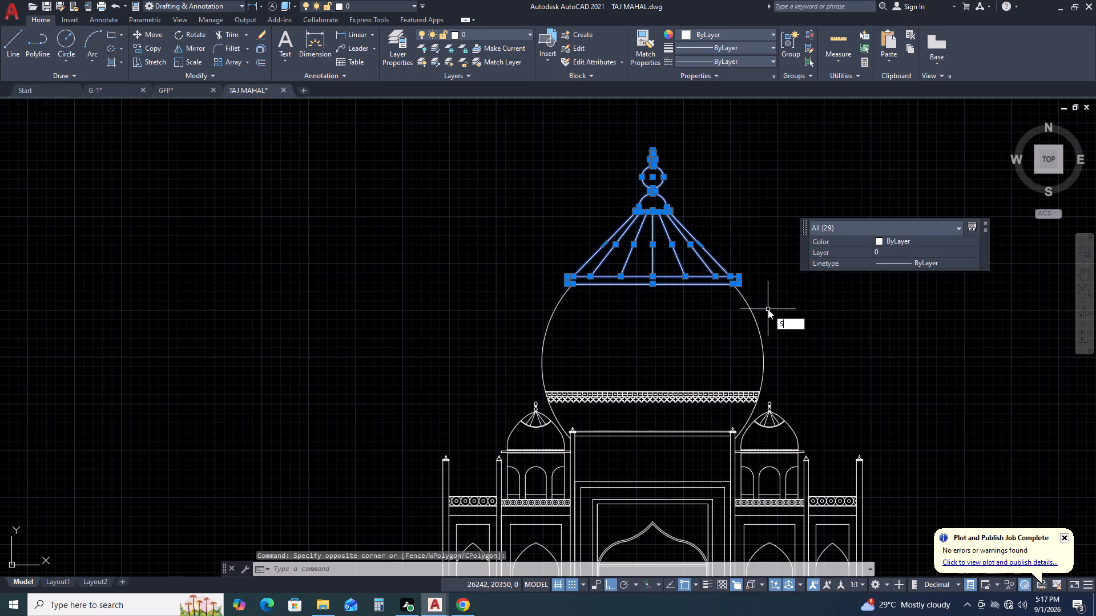
{"action": "key", "text": "c"}
{"action": "key", "text": "space"}
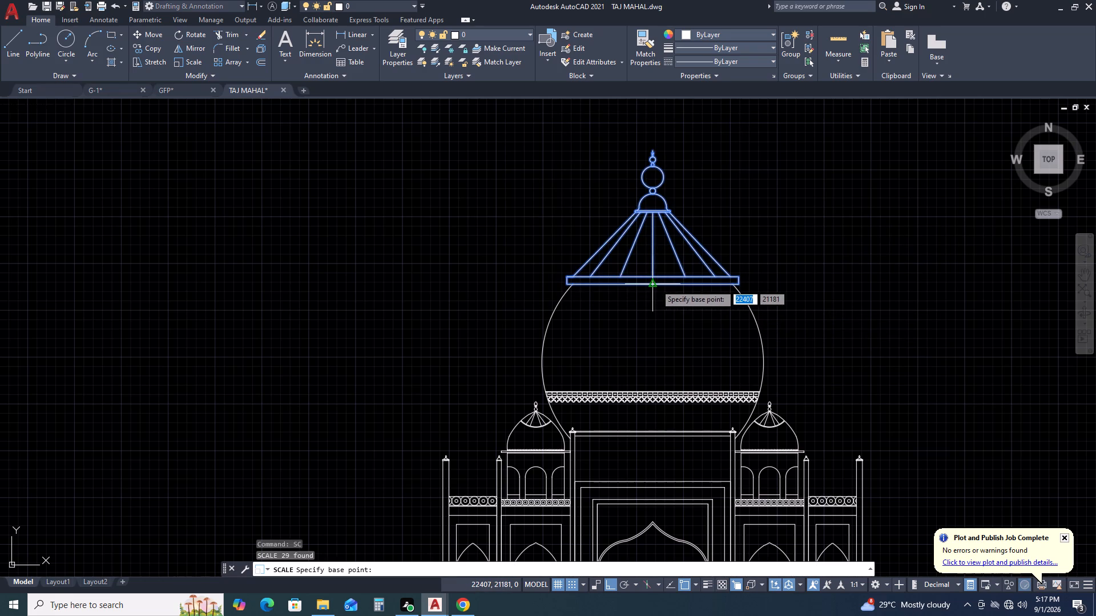
{"action": "left_click", "coordinate": [652, 283]}
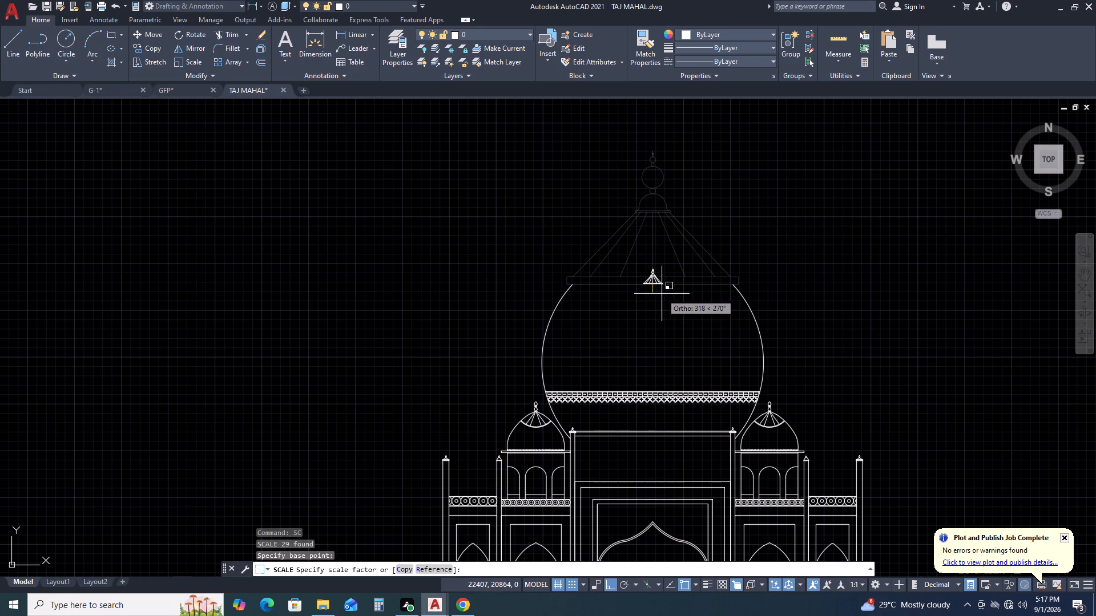
{"action": "left_click", "coordinate": [704, 318]}
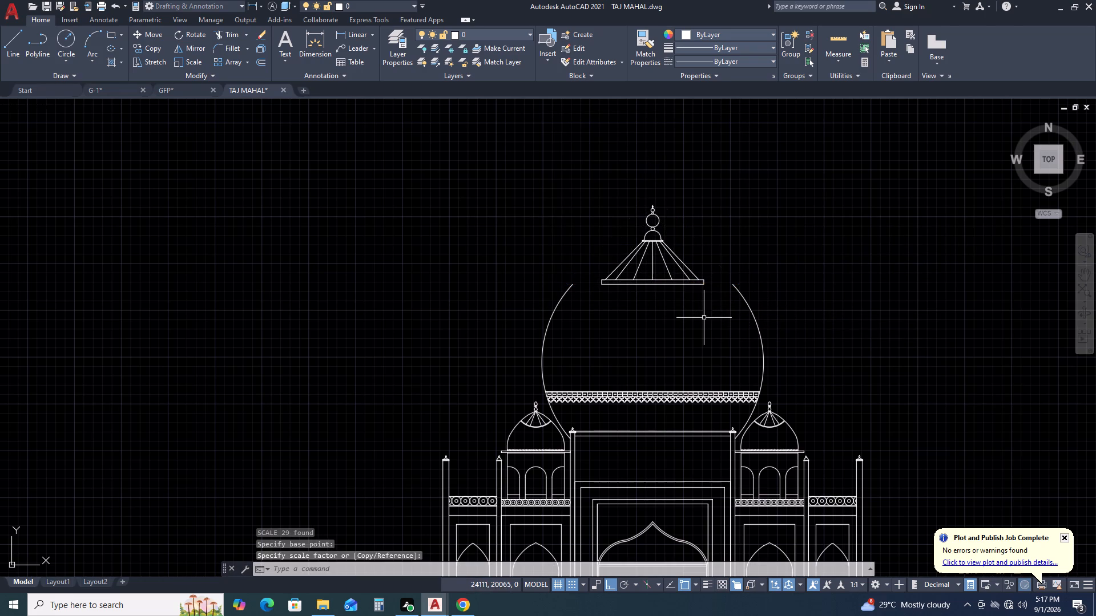
Move the scaled finial, cap and collar horizontally left into empty space clear of the dome.
{"action": "left_click", "coordinate": [553, 166]}
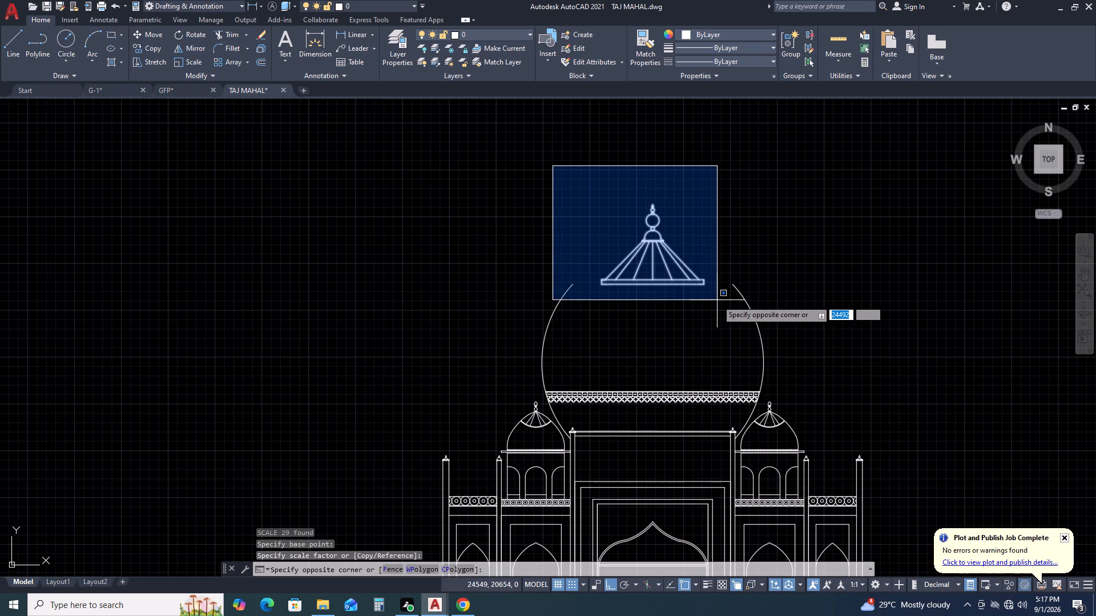
{"action": "left_click", "coordinate": [717, 300]}
{"action": "key", "text": "m"}
{"action": "key", "text": "space"}
{"action": "left_click", "coordinate": [705, 295]}
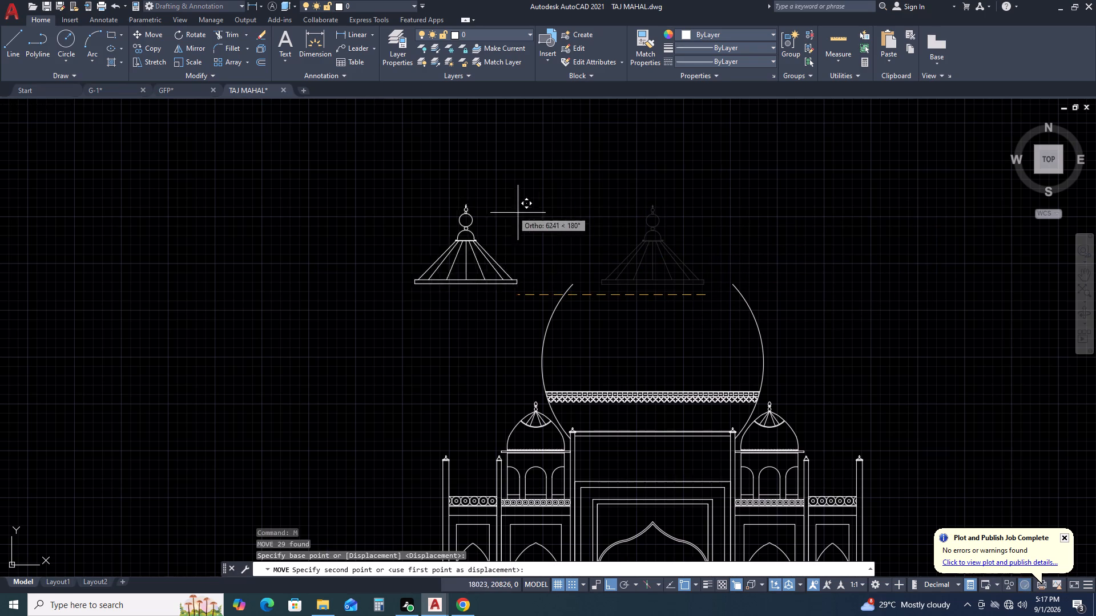
{"action": "left_click", "coordinate": [464, 200]}
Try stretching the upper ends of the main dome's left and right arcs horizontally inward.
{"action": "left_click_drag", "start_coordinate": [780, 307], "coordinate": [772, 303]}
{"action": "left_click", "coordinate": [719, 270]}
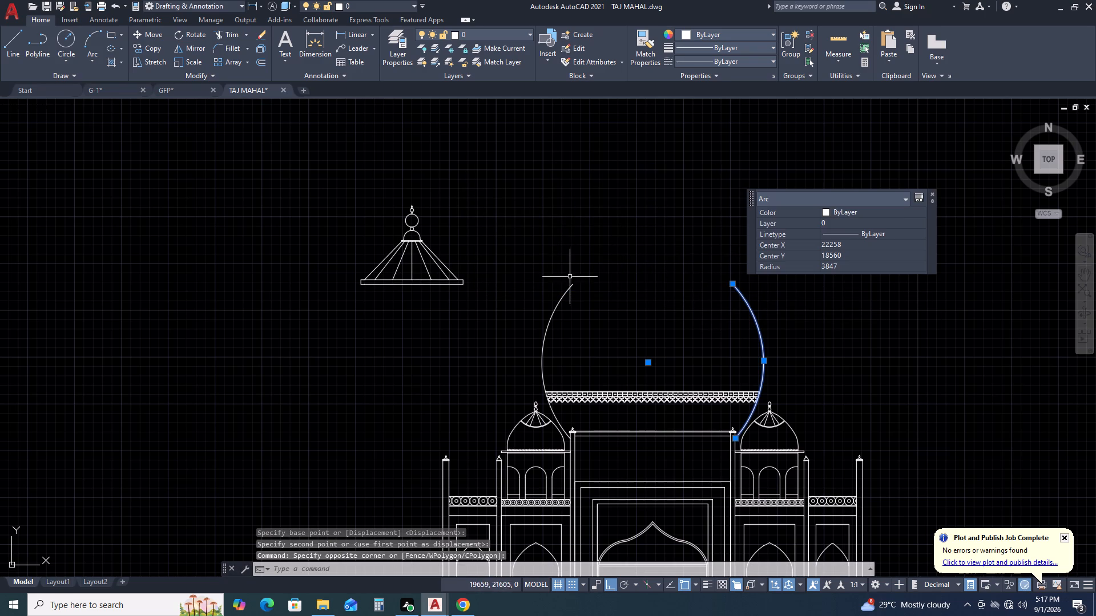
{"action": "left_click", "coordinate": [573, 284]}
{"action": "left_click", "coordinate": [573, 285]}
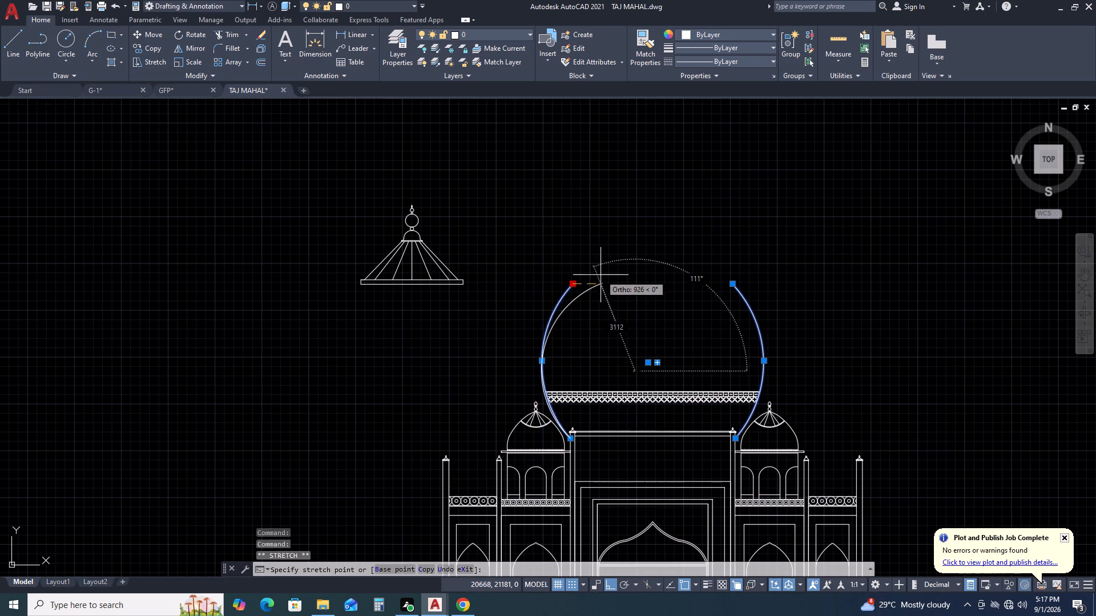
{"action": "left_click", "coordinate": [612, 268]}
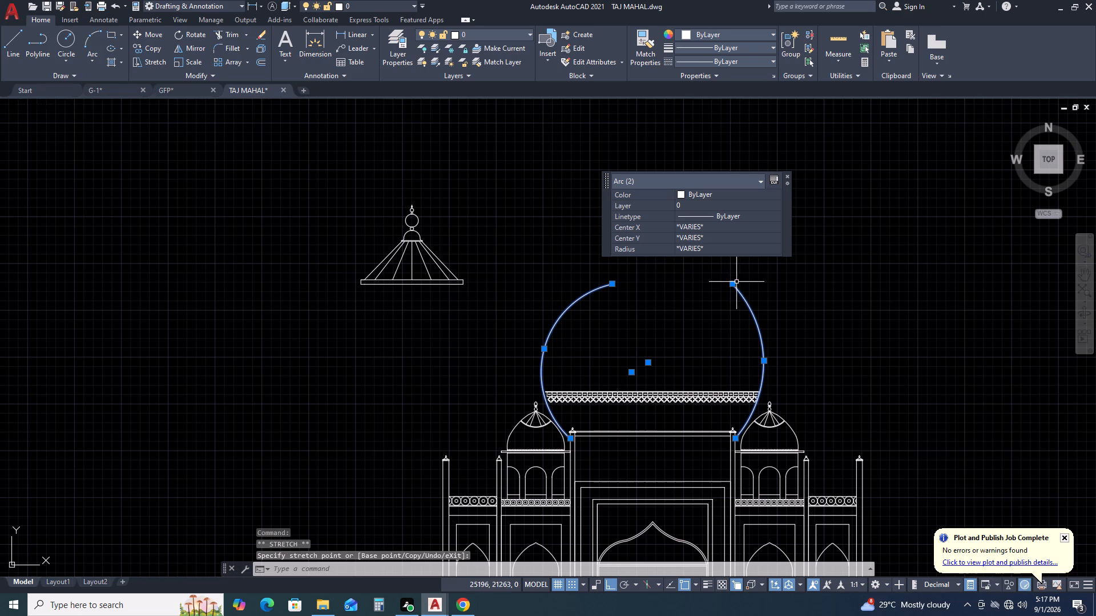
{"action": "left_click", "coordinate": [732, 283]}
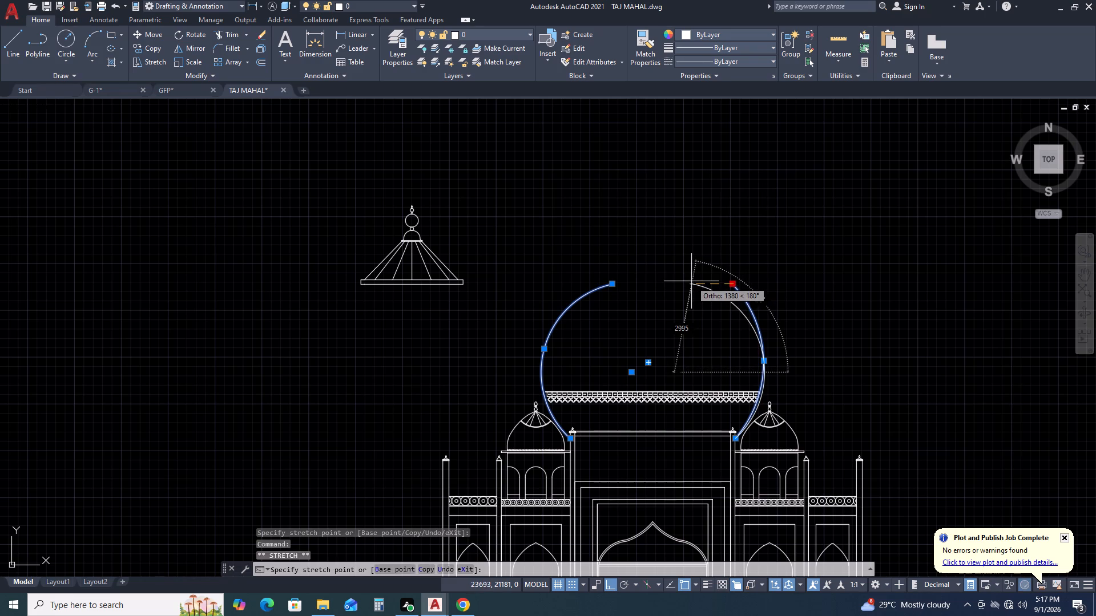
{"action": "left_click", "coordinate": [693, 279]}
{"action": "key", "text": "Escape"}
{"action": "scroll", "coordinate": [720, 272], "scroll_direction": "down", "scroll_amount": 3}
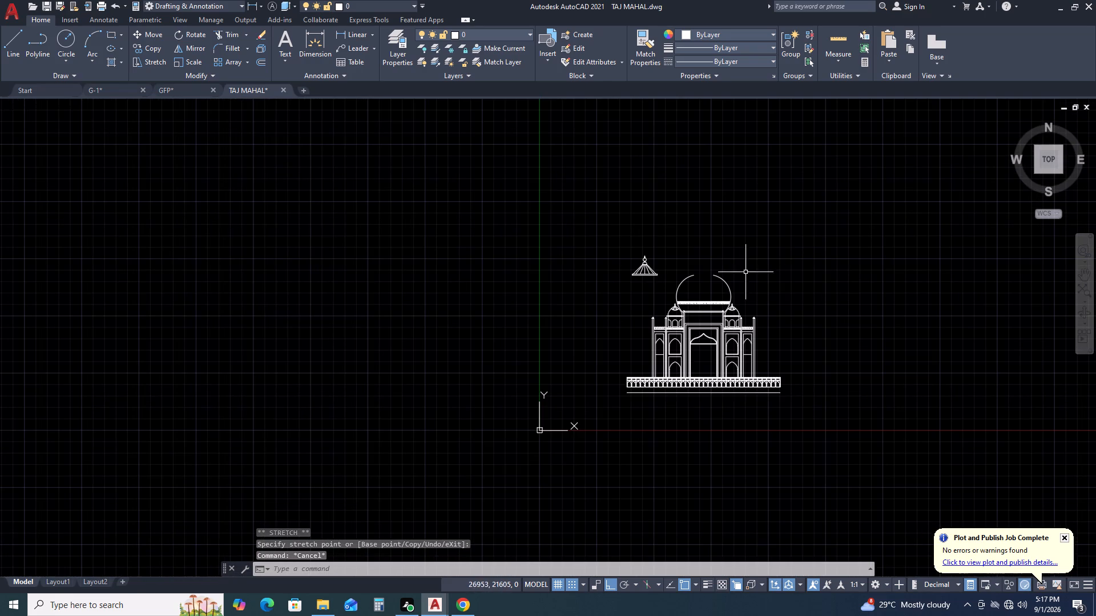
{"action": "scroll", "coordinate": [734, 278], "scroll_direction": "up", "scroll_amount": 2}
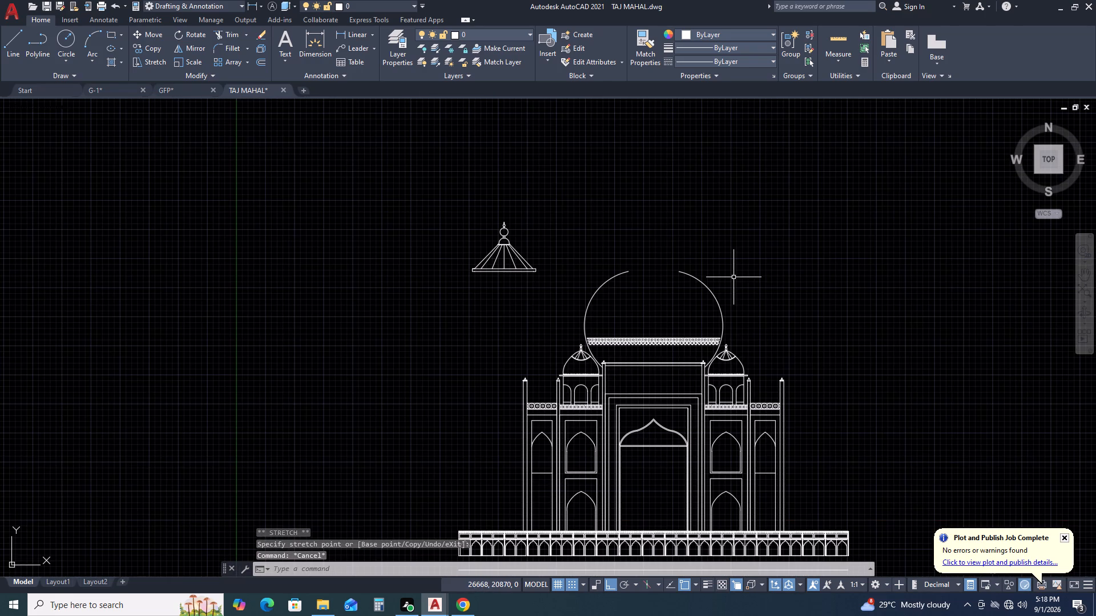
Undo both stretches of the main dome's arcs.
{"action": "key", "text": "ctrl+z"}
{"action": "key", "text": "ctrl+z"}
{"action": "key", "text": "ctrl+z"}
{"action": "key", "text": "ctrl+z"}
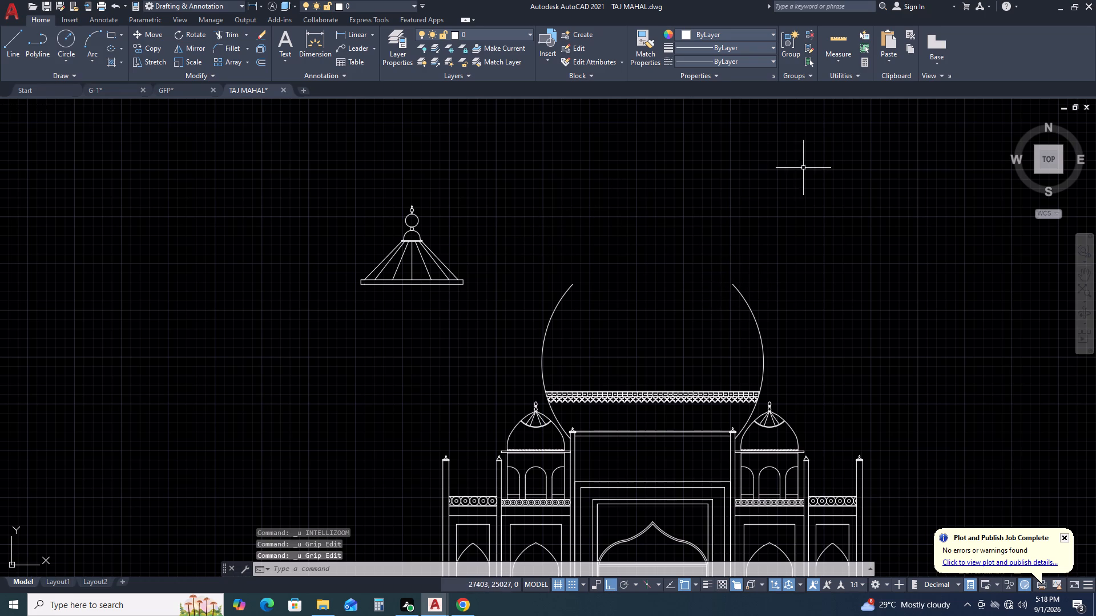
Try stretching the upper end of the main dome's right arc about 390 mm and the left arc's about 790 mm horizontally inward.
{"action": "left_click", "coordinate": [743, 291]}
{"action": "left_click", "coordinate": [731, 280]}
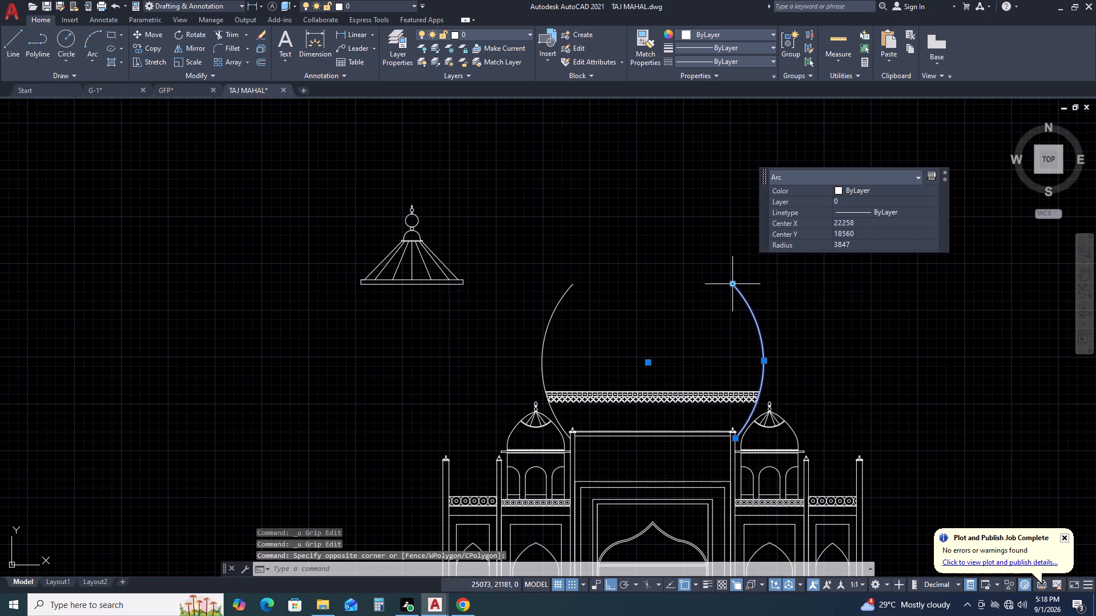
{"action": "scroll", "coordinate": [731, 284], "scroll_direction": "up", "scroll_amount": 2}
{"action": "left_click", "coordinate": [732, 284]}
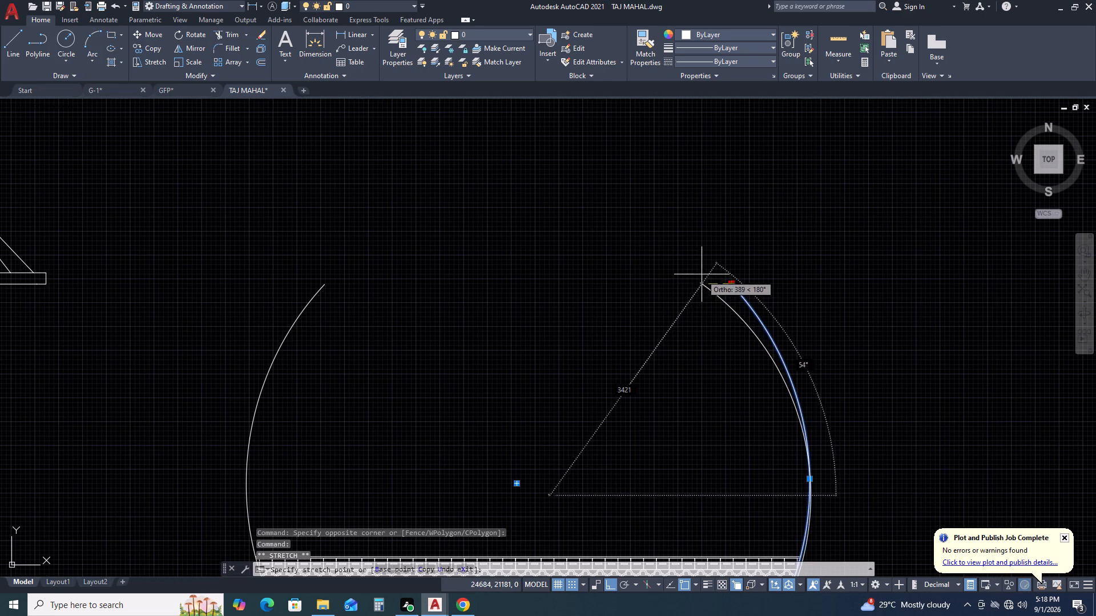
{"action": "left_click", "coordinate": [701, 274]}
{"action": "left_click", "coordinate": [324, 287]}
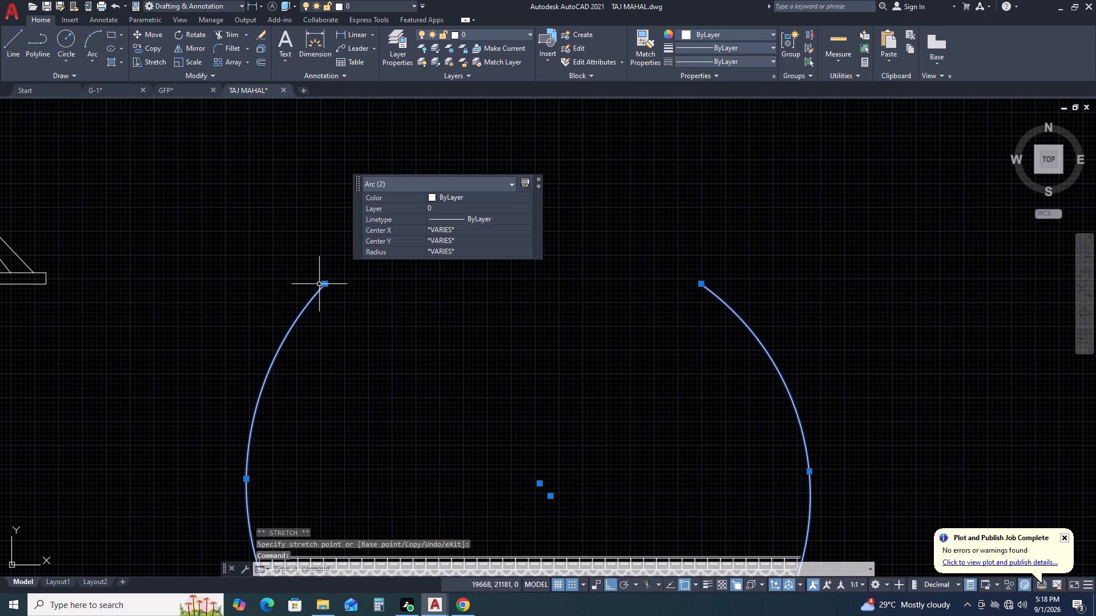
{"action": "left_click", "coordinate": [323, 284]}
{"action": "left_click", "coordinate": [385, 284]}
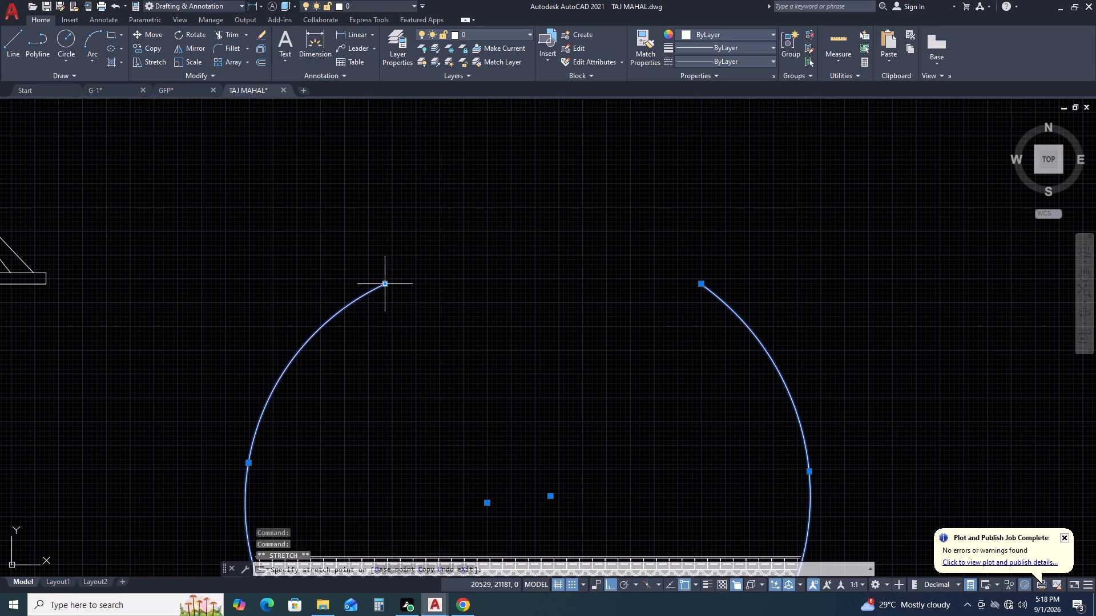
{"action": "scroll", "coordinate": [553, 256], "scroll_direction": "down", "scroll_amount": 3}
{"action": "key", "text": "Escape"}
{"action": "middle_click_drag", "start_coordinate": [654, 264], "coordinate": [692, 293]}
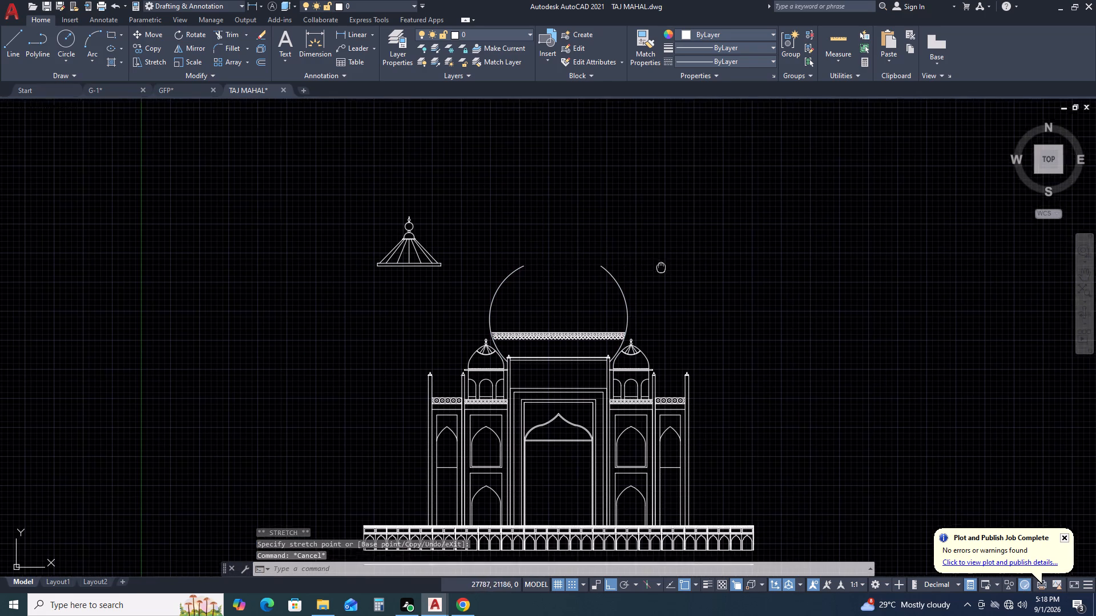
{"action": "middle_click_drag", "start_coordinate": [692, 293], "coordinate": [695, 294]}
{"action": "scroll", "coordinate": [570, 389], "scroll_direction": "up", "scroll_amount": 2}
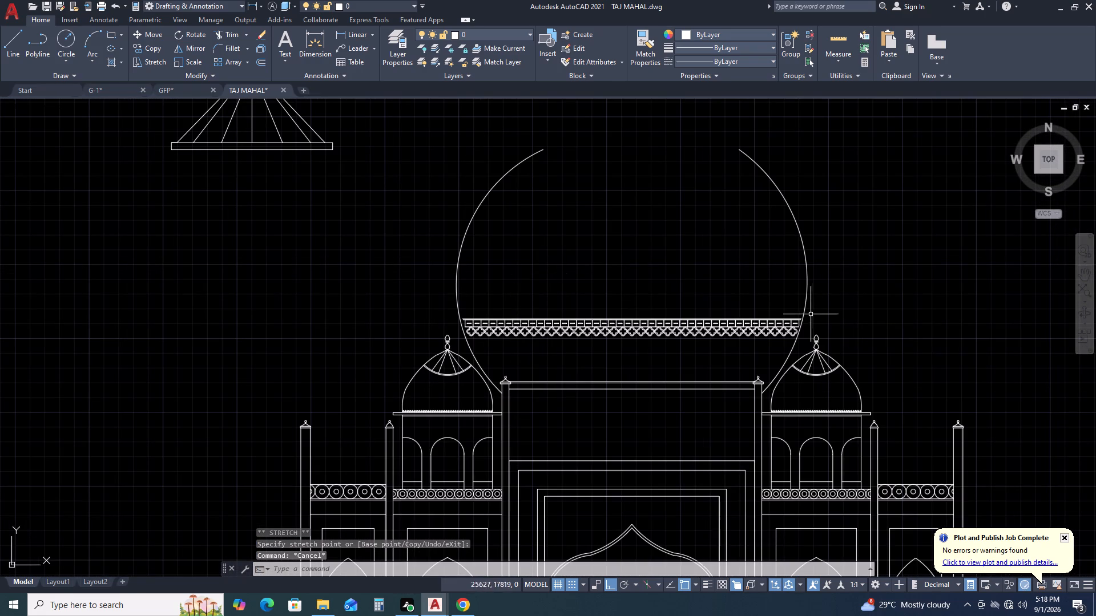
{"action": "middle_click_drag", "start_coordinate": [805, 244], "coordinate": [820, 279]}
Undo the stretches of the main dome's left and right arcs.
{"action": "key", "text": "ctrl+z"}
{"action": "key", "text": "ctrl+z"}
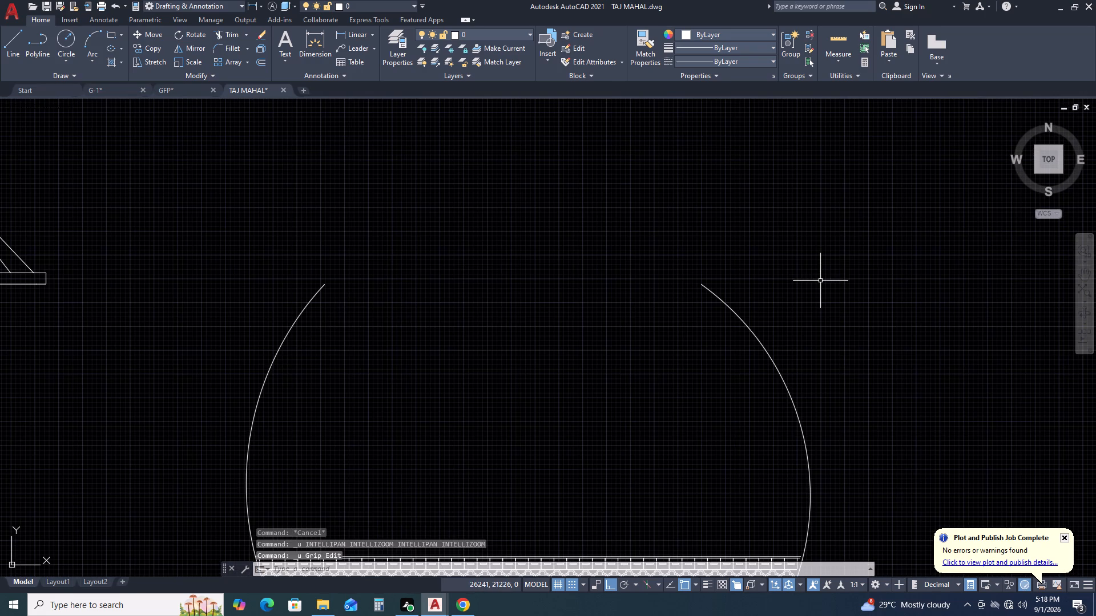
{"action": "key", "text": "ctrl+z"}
Move the finial, ribbed cap and collar so the collar's lower-left corner sits on the upper end of the dome's left arc.
{"action": "scroll", "coordinate": [810, 286], "scroll_direction": "down", "scroll_amount": 4}
{"action": "scroll", "coordinate": [798, 308], "scroll_direction": "up", "scroll_amount": 2}
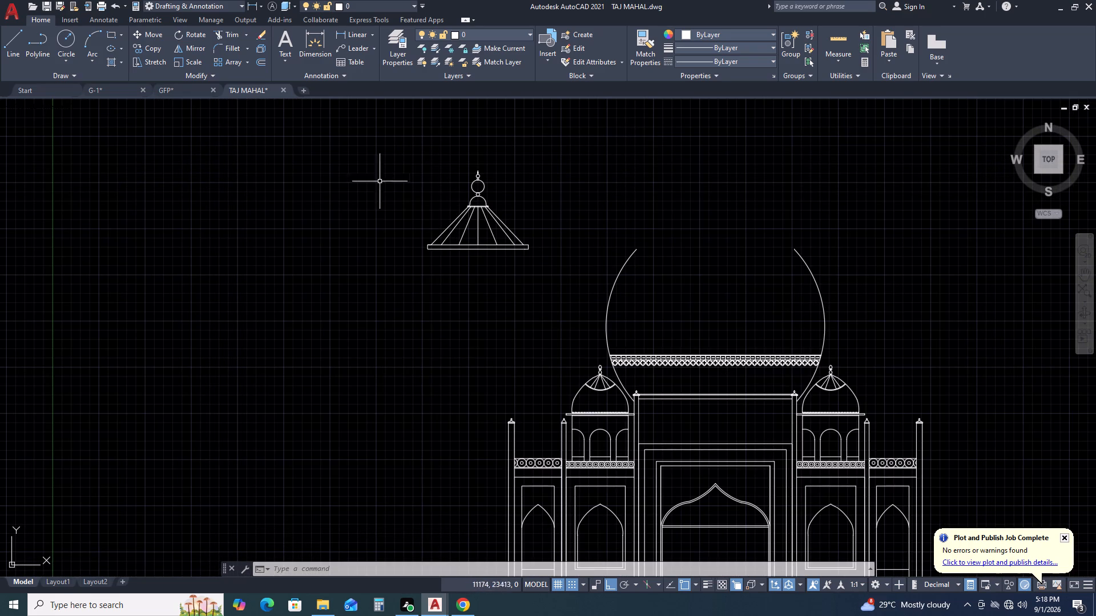
{"action": "left_click", "coordinate": [387, 149]}
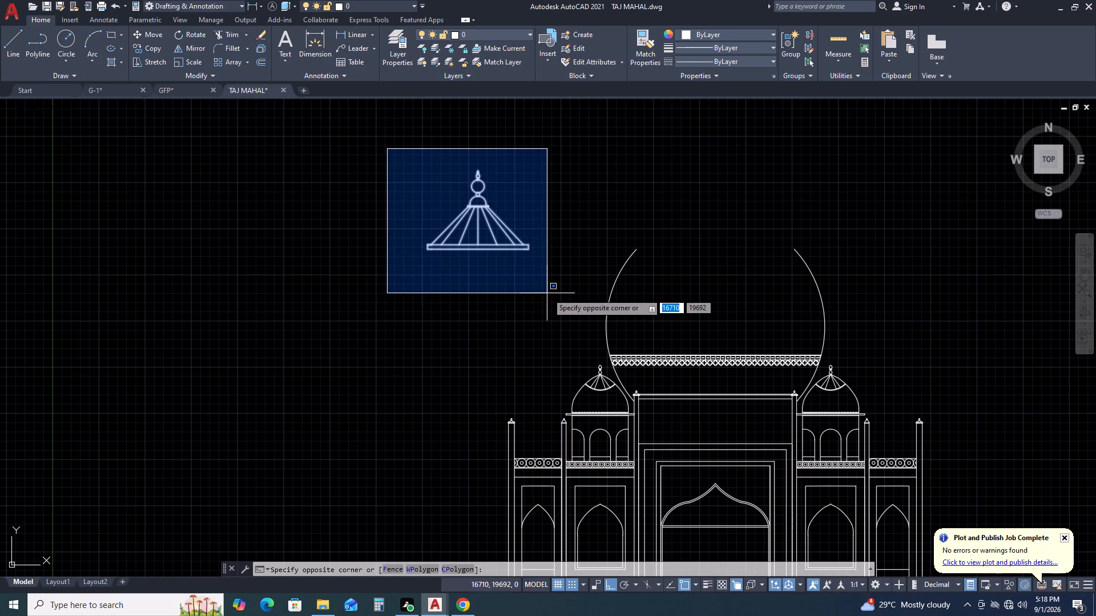
{"action": "left_click", "coordinate": [548, 293]}
{"action": "scroll", "coordinate": [505, 254], "scroll_direction": "up", "scroll_amount": 2}
{"action": "middle_click_drag", "start_coordinate": [628, 272], "coordinate": [662, 299]}
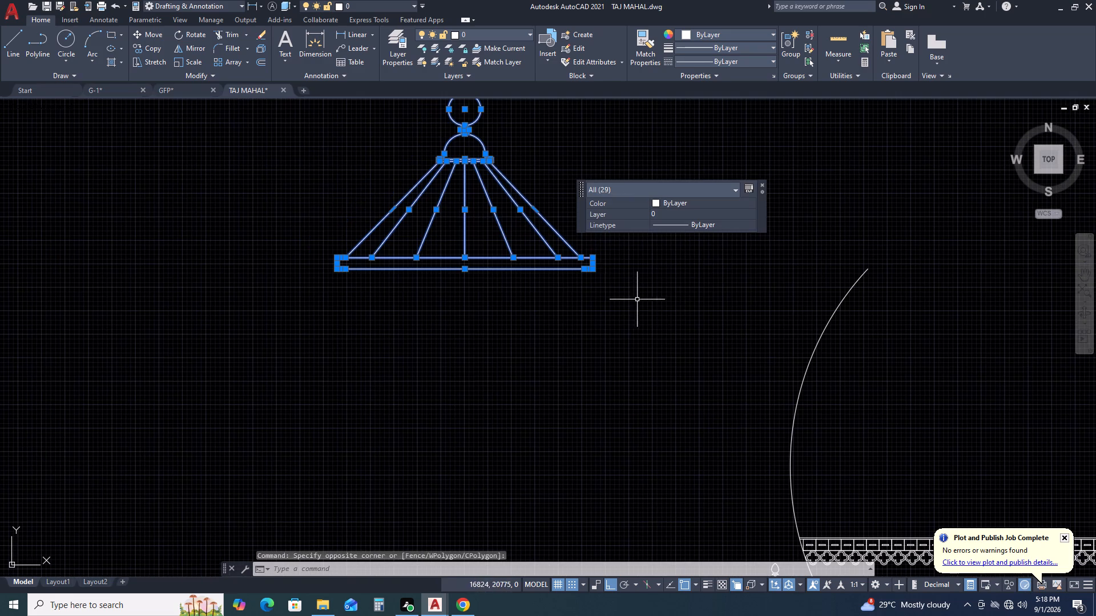
{"action": "key", "text": "m"}
{"action": "key", "text": "space"}
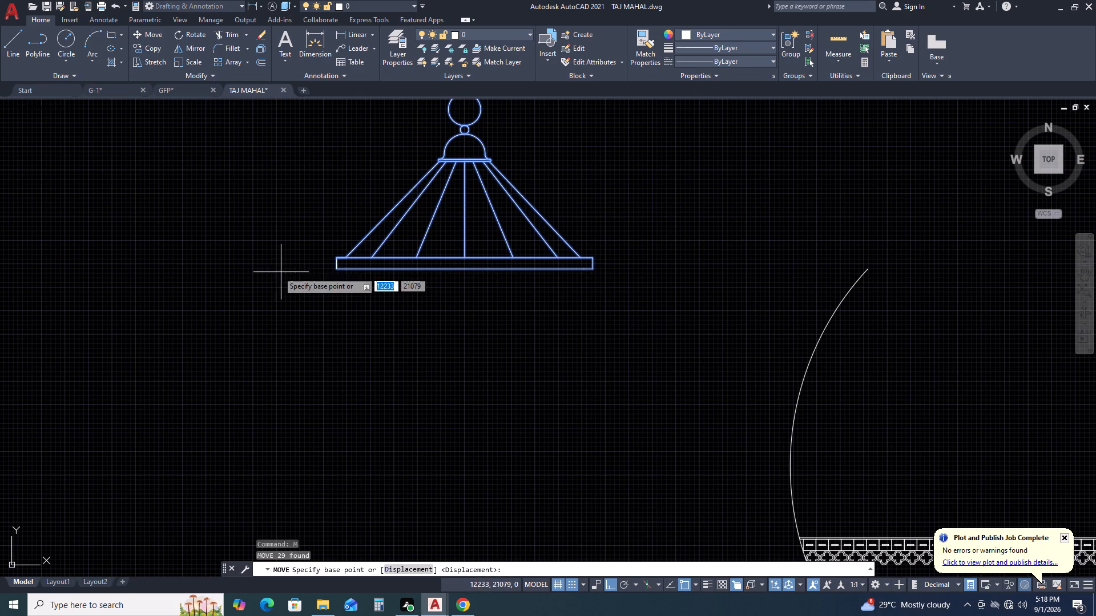
{"action": "left_click", "coordinate": [334, 270]}
{"action": "scroll", "coordinate": [342, 271], "scroll_direction": "down", "scroll_amount": 2}
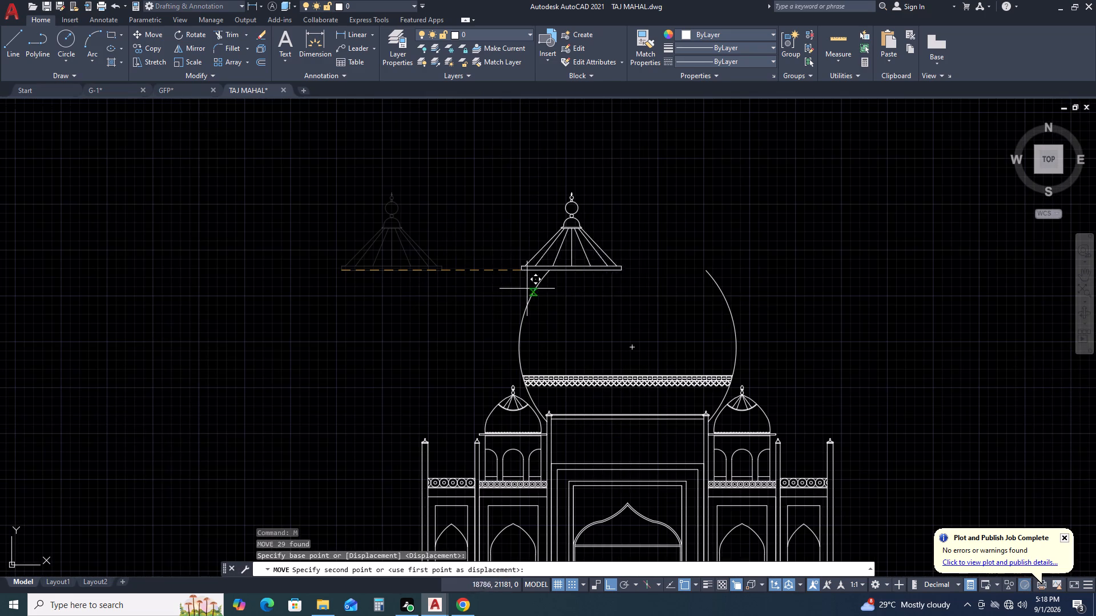
{"action": "left_click", "coordinate": [550, 272]}
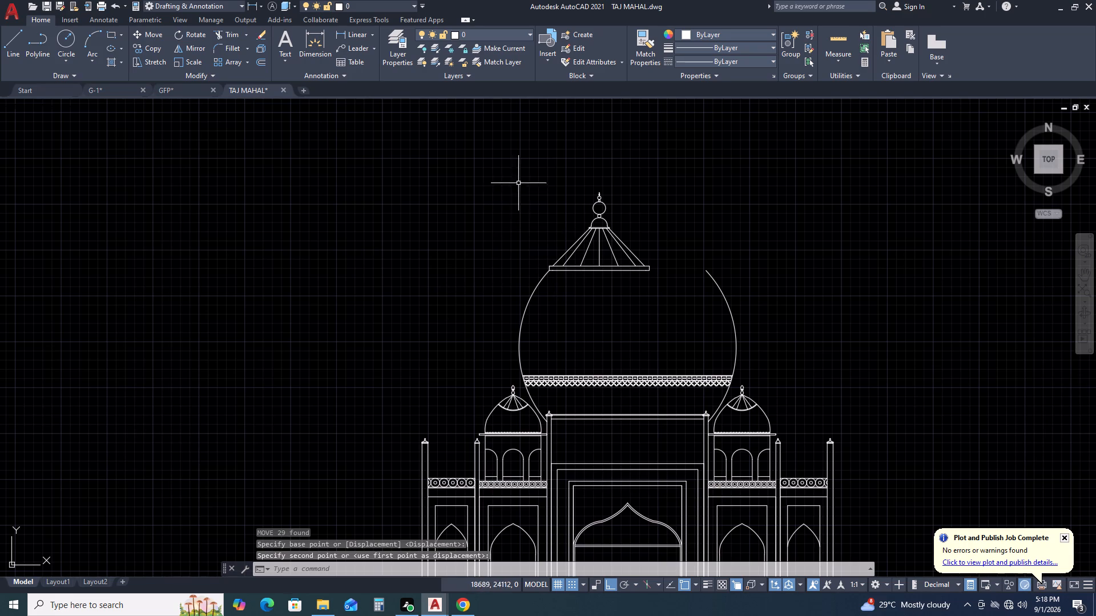
Scale the finial, cap and collar by reference from the collar's lower-left corner, so the collar spans to the right arc's upper end.
{"action": "left_click_drag", "start_coordinate": [519, 175], "coordinate": [526, 184]}
{"action": "left_click", "coordinate": [682, 298]}
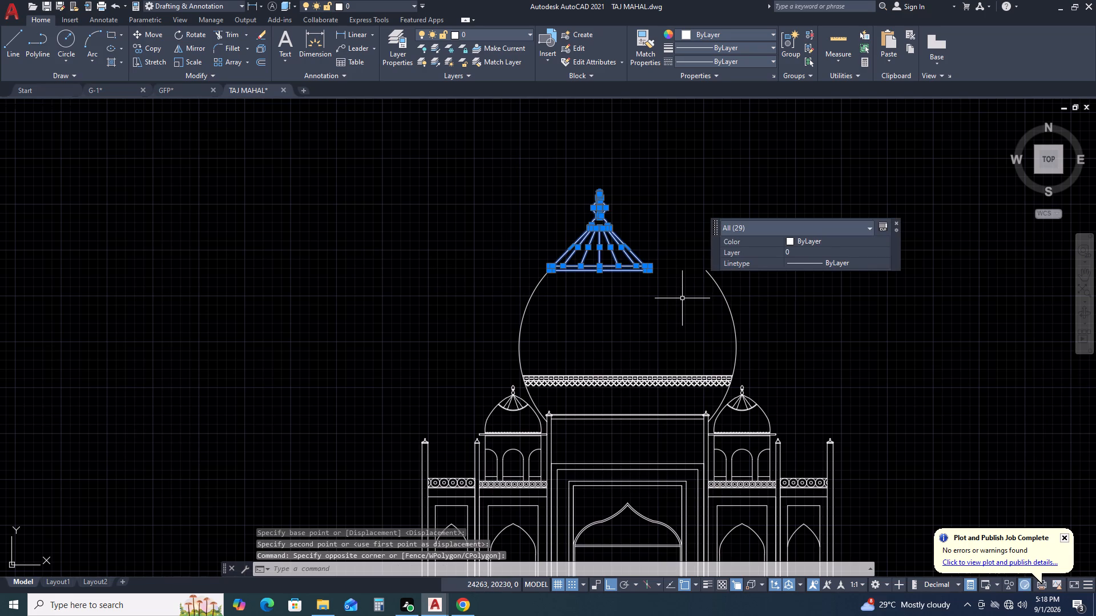
{"action": "type", "text": "SC"}
{"action": "key", "text": "space"}
{"action": "scroll", "coordinate": [542, 269], "scroll_direction": "up", "scroll_amount": 2}
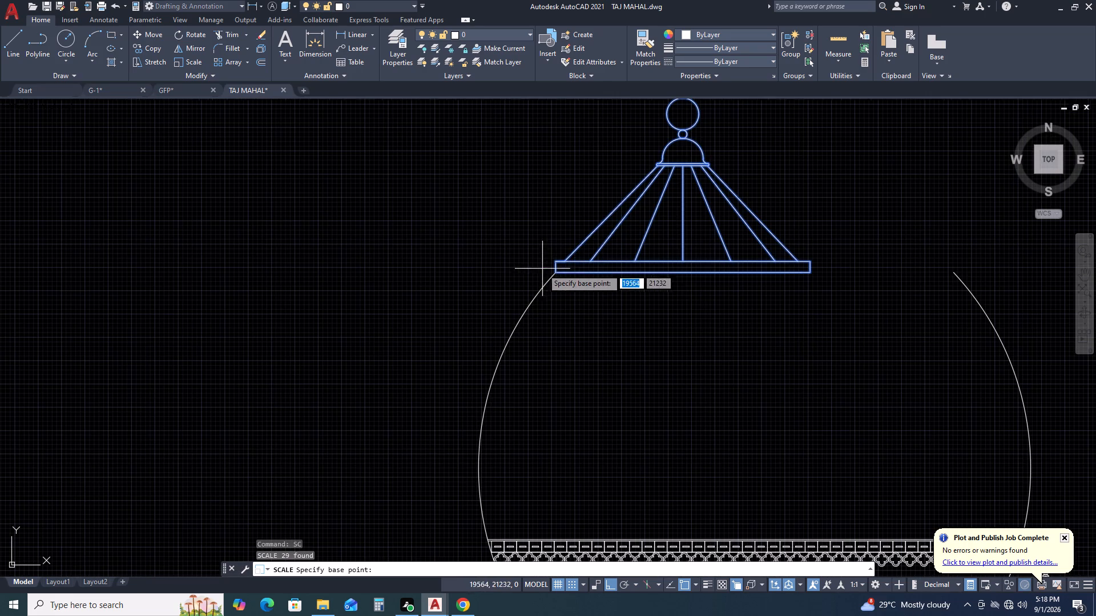
{"action": "left_click", "coordinate": [554, 274]}
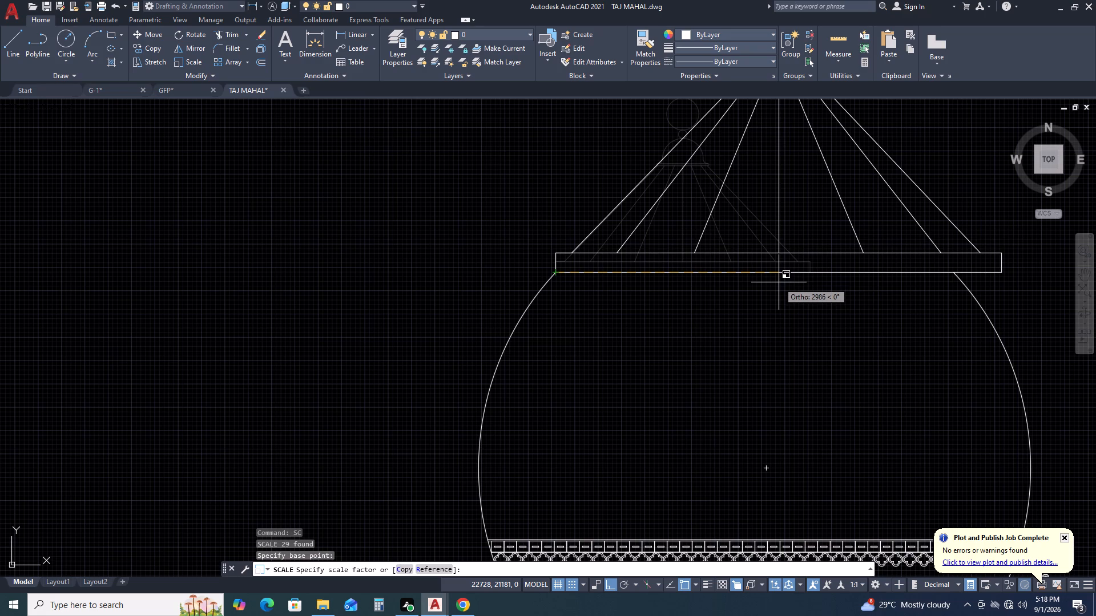
{"action": "key", "text": "r"}
{"action": "key", "text": "space"}
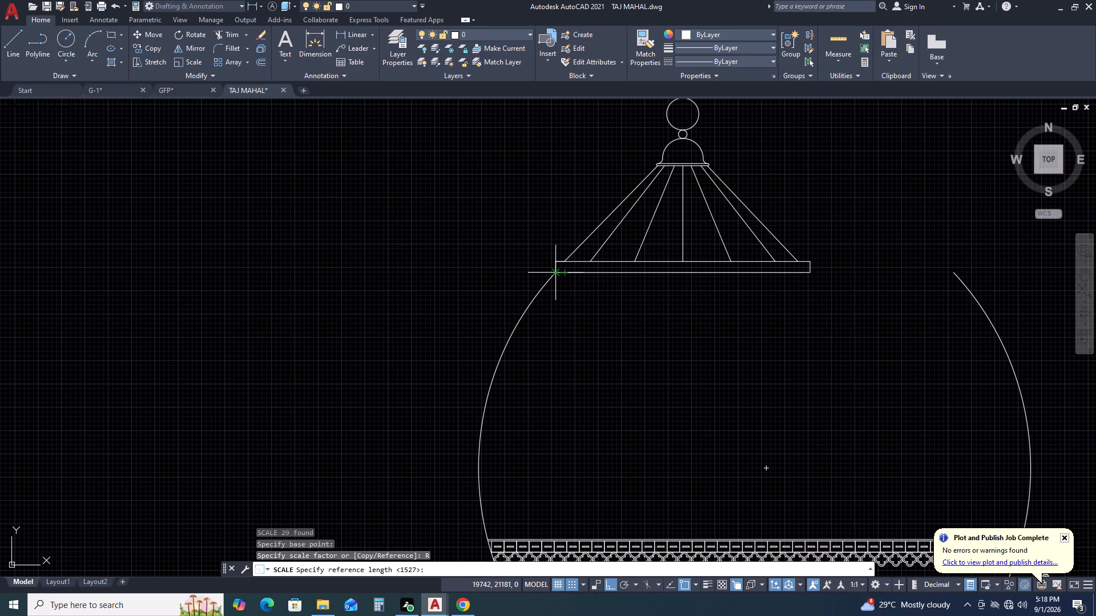
{"action": "left_click", "coordinate": [555, 271]}
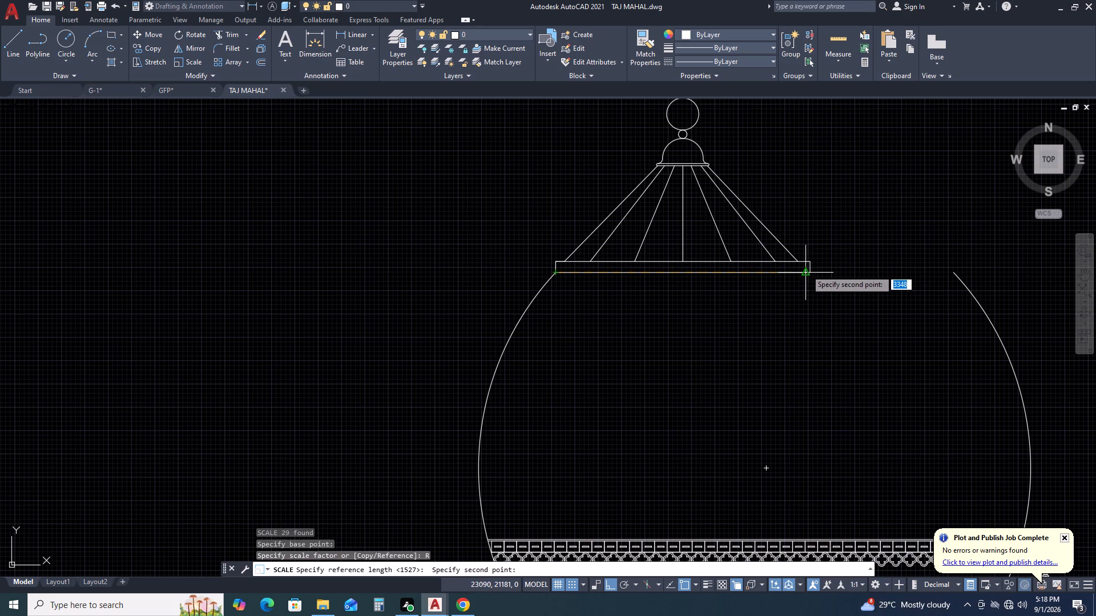
{"action": "left_click", "coordinate": [813, 270]}
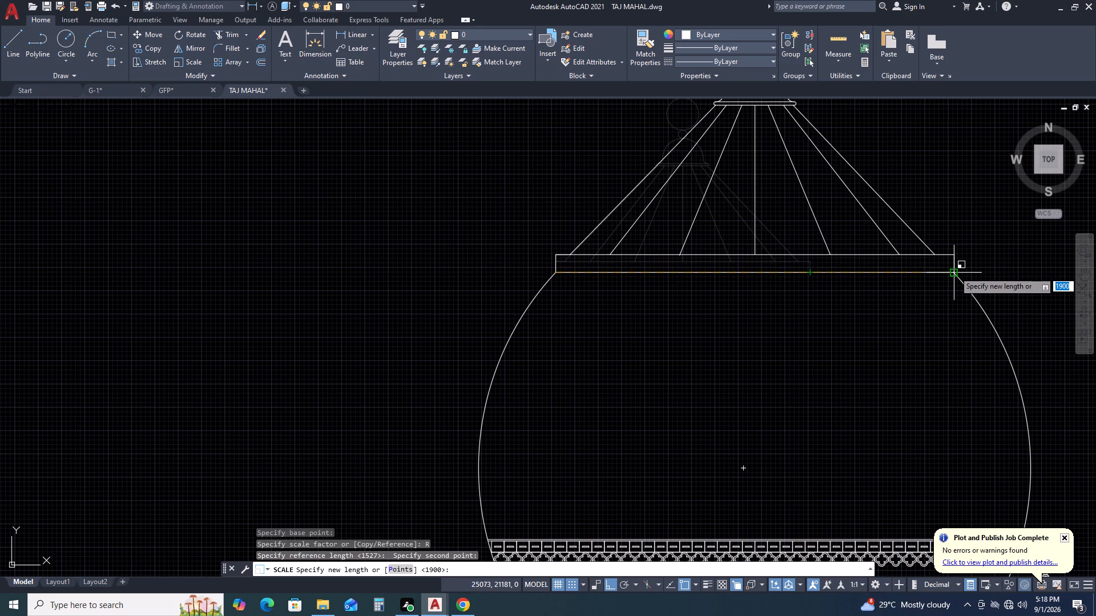
{"action": "left_click", "coordinate": [955, 271]}
Examine the scaled cap's fit on the main dome and its proportions within the whole elevation.
{"action": "scroll", "coordinate": [476, 283], "scroll_direction": "down", "scroll_amount": 3}
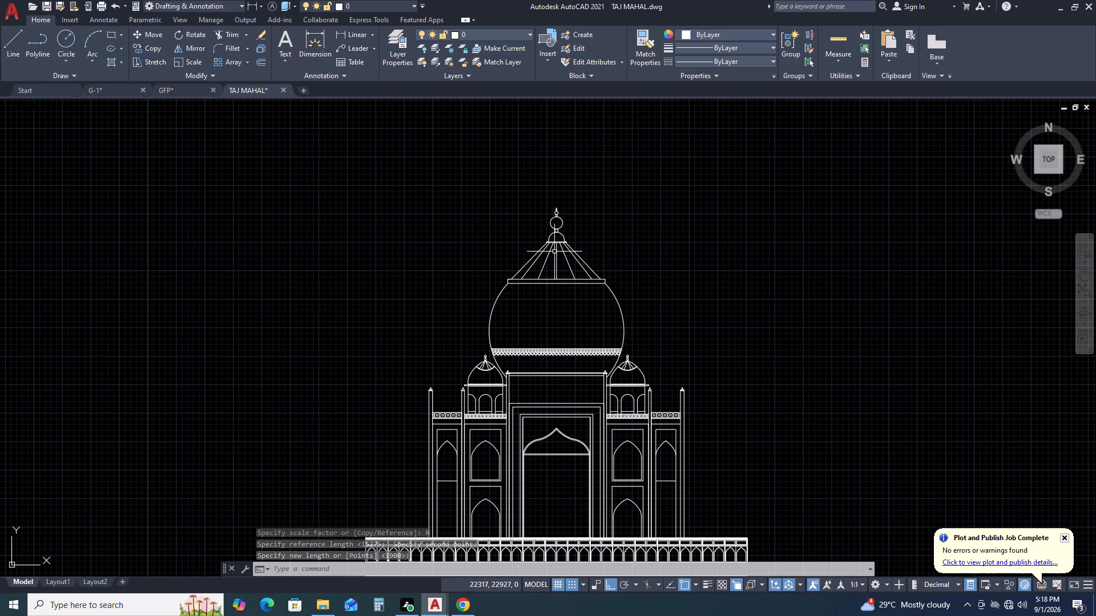
{"action": "scroll", "coordinate": [551, 261], "scroll_direction": "up", "scroll_amount": 2}
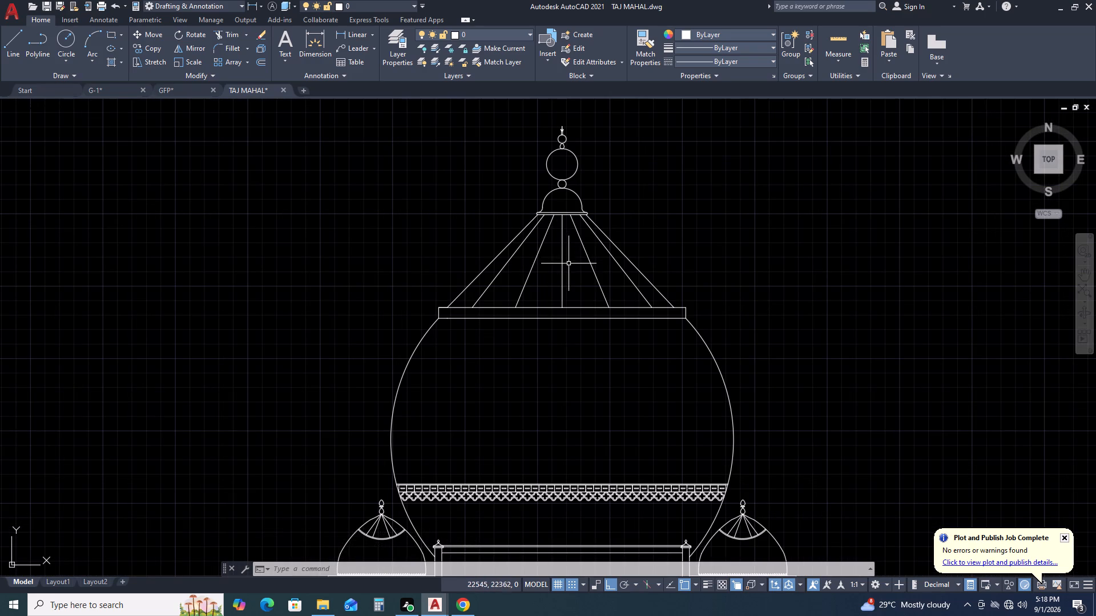
{"action": "scroll", "coordinate": [659, 276], "scroll_direction": "down", "scroll_amount": 2}
{"action": "middle_click_drag", "start_coordinate": [732, 302], "coordinate": [725, 272]}
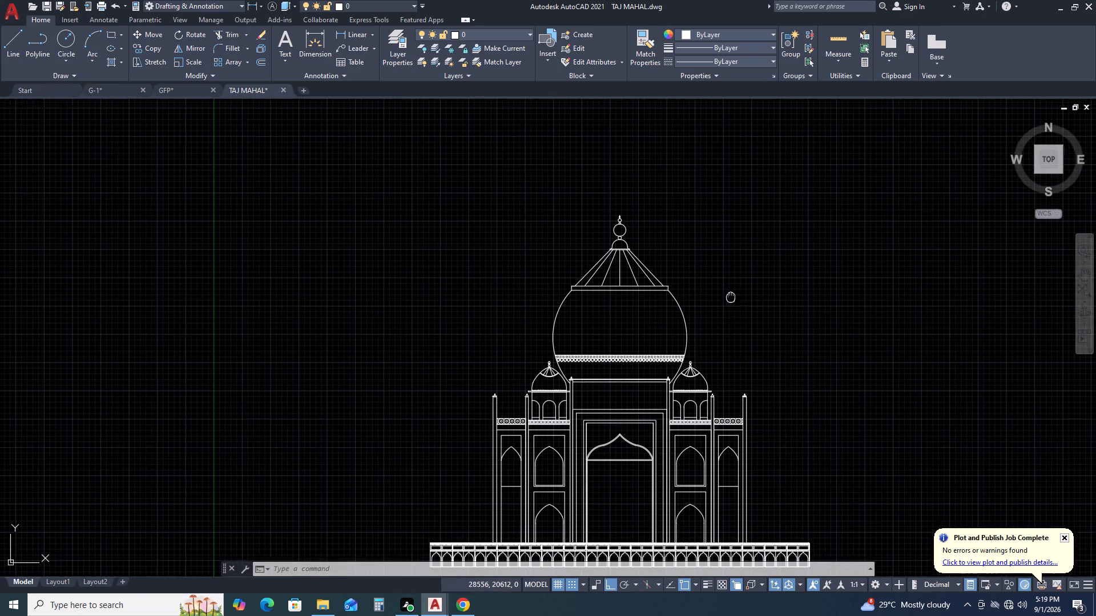
{"action": "middle_click_drag", "start_coordinate": [725, 272], "coordinate": [709, 221]}
{"action": "scroll", "coordinate": [708, 218], "scroll_direction": "down", "scroll_amount": 1}
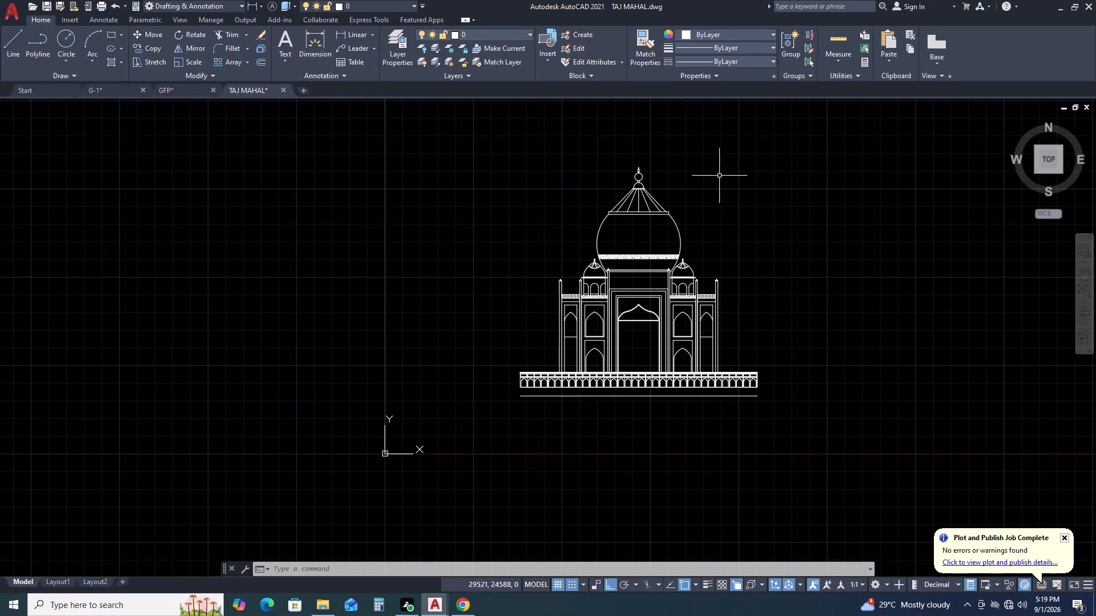
{"action": "scroll", "coordinate": [604, 214], "scroll_direction": "up", "scroll_amount": 2}
{"action": "middle_click_drag", "start_coordinate": [860, 196], "coordinate": [779, 261]}
{"action": "middle_click", "coordinate": [776, 262]}
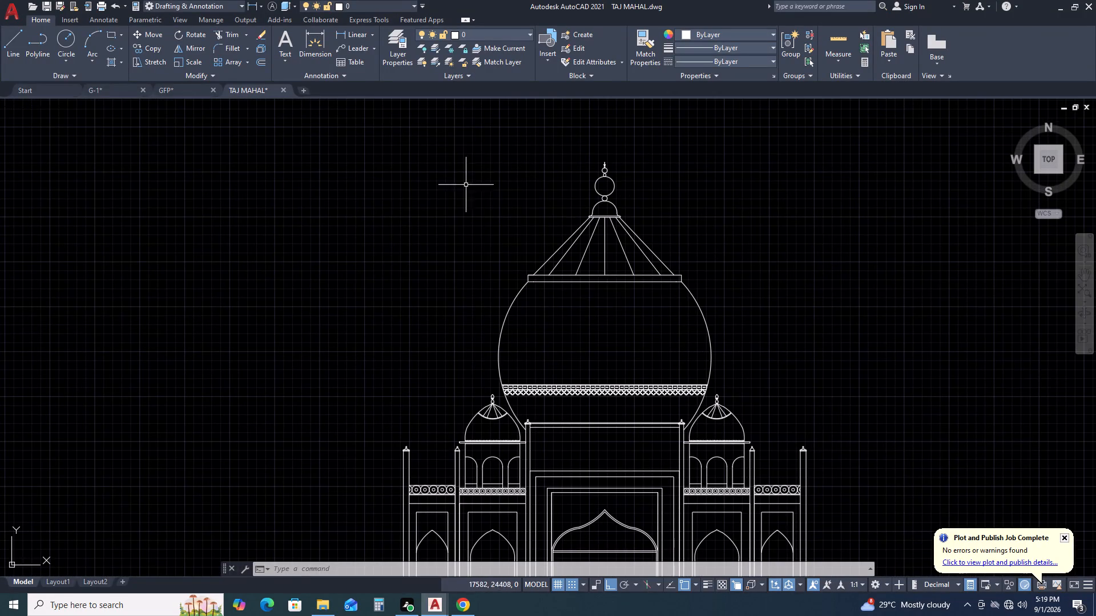
Move the finial, cap and collar horizontally left into empty space clear of the main dome.
{"action": "left_click_drag", "start_coordinate": [467, 142], "coordinate": [470, 148]}
{"action": "left_click", "coordinate": [728, 316]}
{"action": "key", "text": "m"}
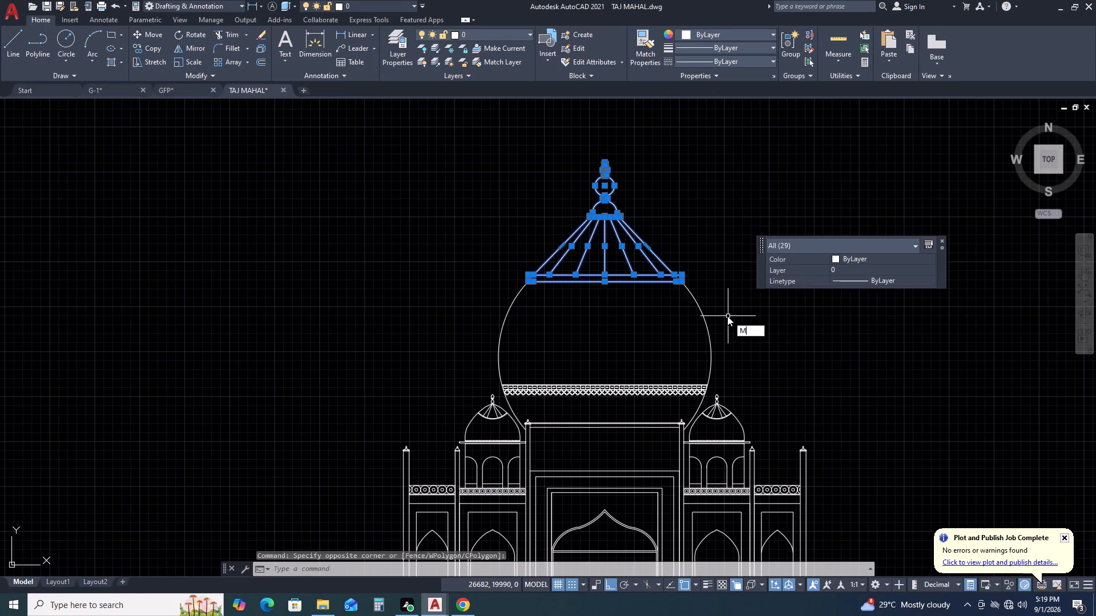
{"action": "key", "text": "space"}
{"action": "left_click_drag", "start_coordinate": [719, 317], "coordinate": [698, 318]}
{"action": "left_click", "coordinate": [328, 312]}
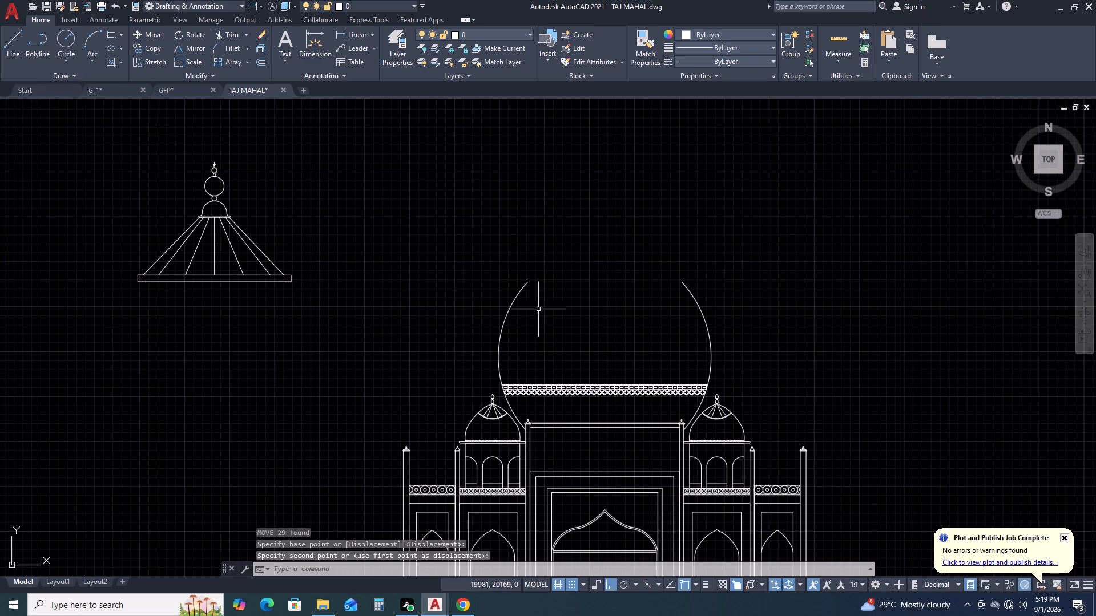
Stretch the upper ends of the main dome's right and left arcs horizontally inward by about 470 mm each.
{"action": "left_click", "coordinate": [684, 283]}
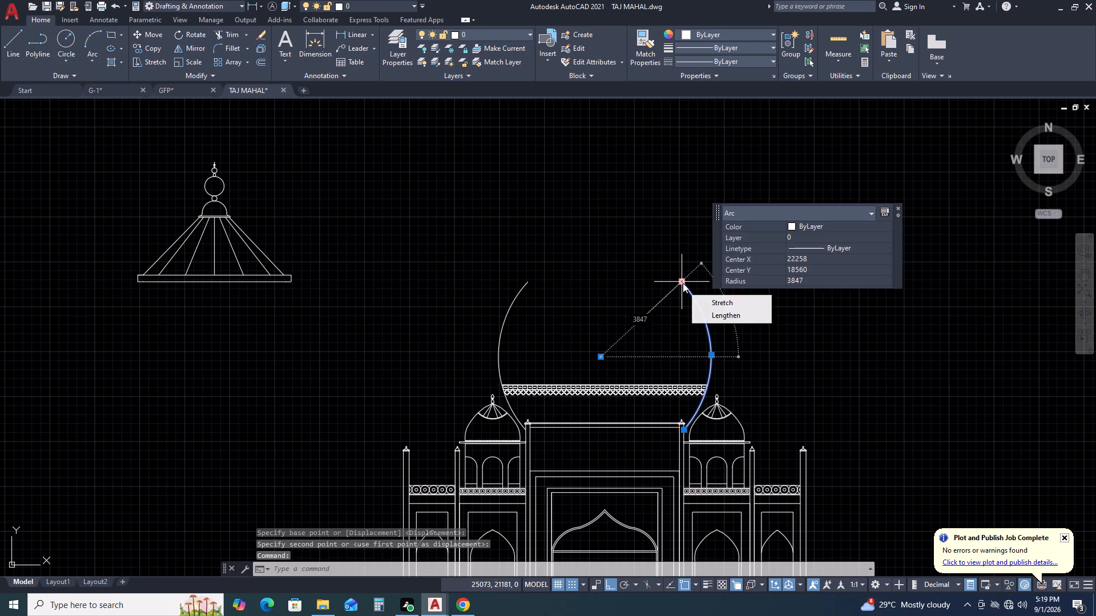
{"action": "left_click", "coordinate": [683, 283]}
{"action": "left_click", "coordinate": [668, 281]}
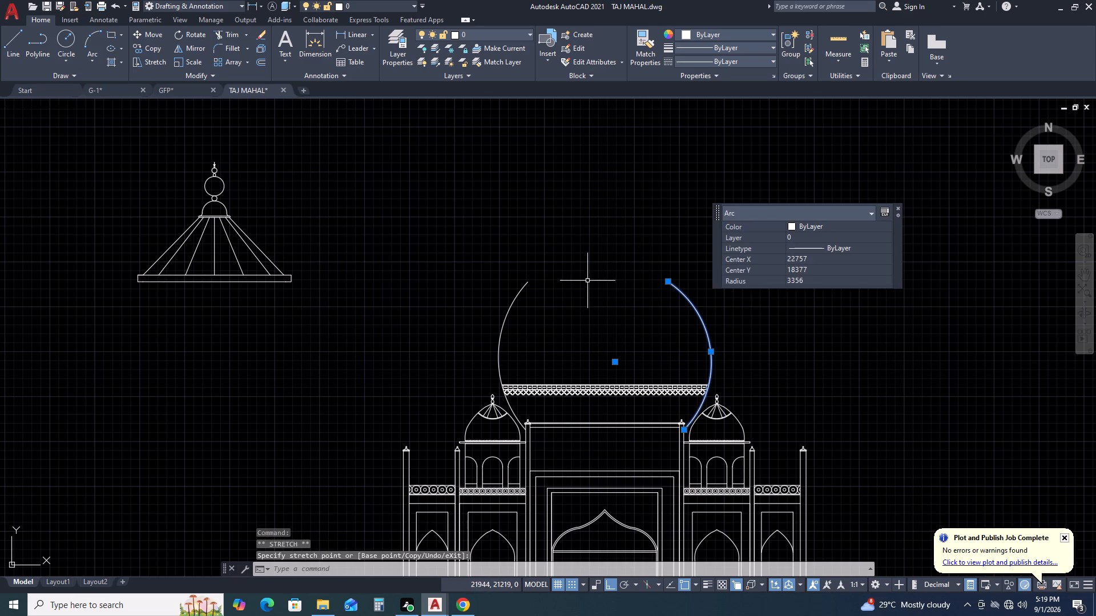
{"action": "left_click", "coordinate": [528, 281]}
{"action": "left_click", "coordinate": [529, 280]}
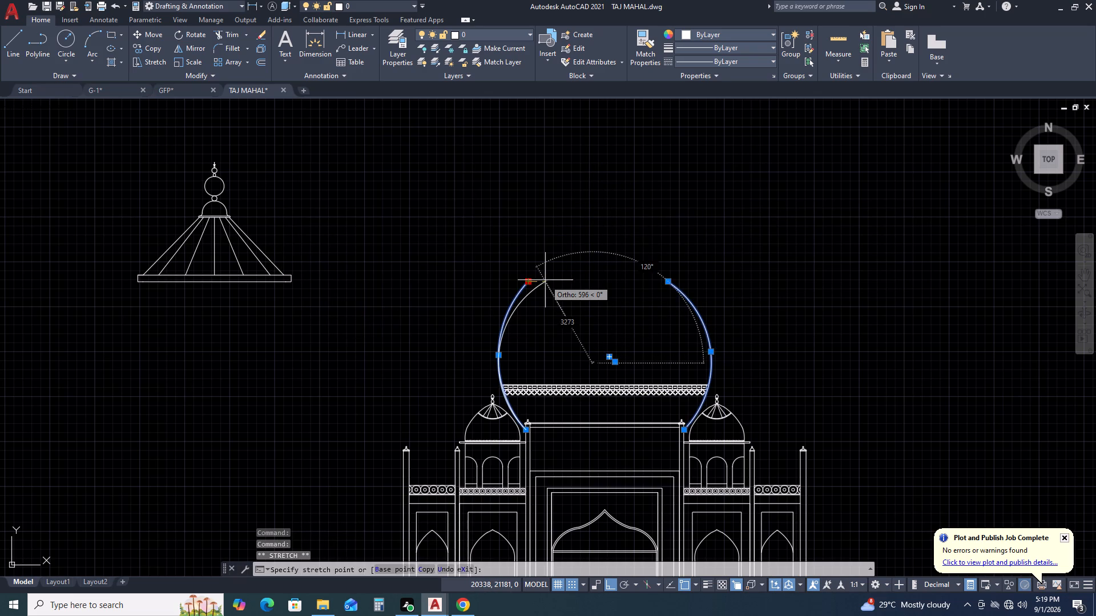
{"action": "left_click", "coordinate": [541, 281]}
{"action": "key", "text": "Escape"}
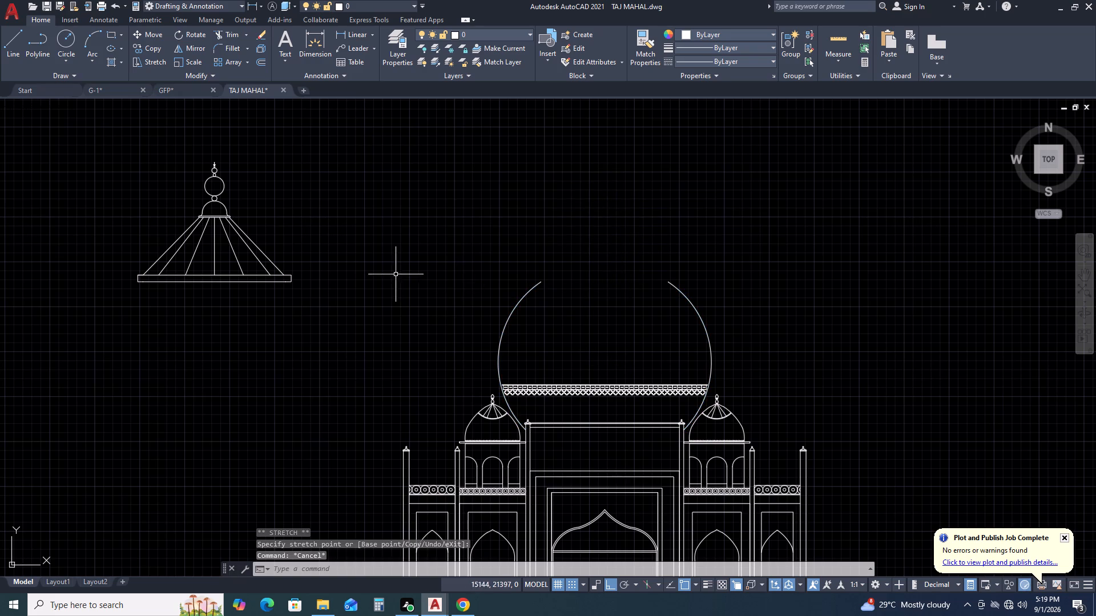
Move the finial, cap and collar back onto the dome, placing the collar underside near its right corner on the right arc's upper end.
{"action": "scroll", "coordinate": [464, 268], "scroll_direction": "down", "scroll_amount": 1}
{"action": "left_click", "coordinate": [235, 183]}
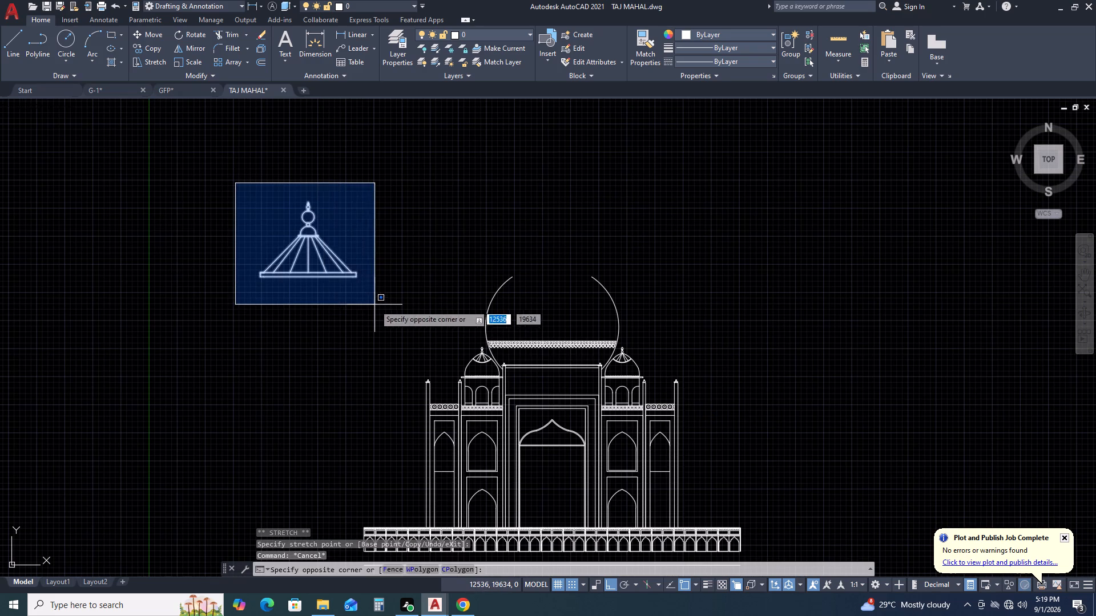
{"action": "left_click", "coordinate": [374, 305]}
{"action": "key", "text": "m"}
{"action": "key", "text": "space"}
{"action": "scroll", "coordinate": [365, 277], "scroll_direction": "up", "scroll_amount": 1}
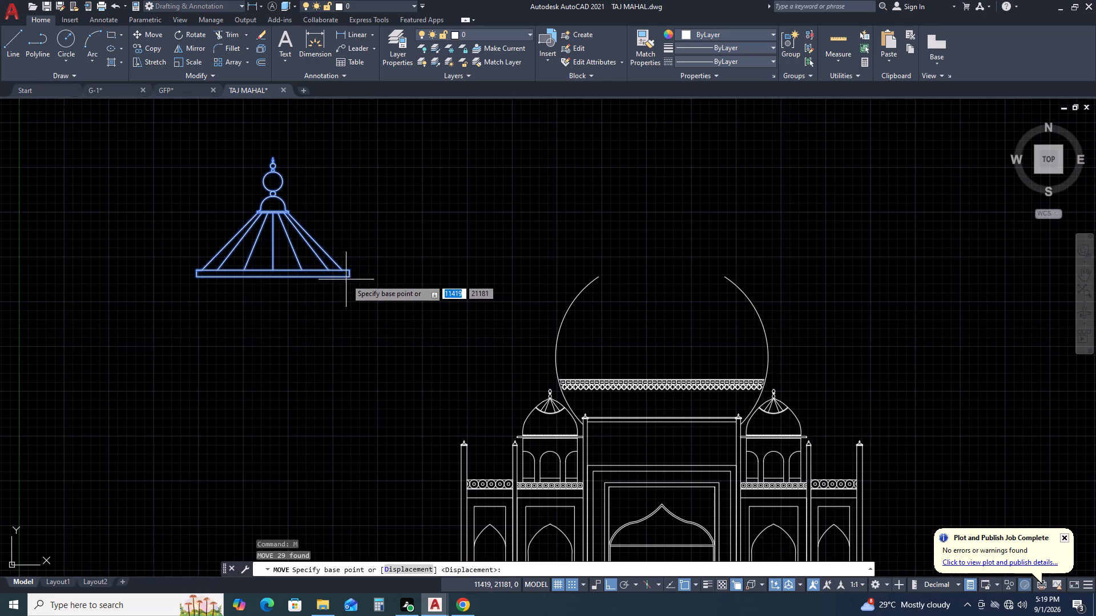
{"action": "left_click", "coordinate": [342, 277]}
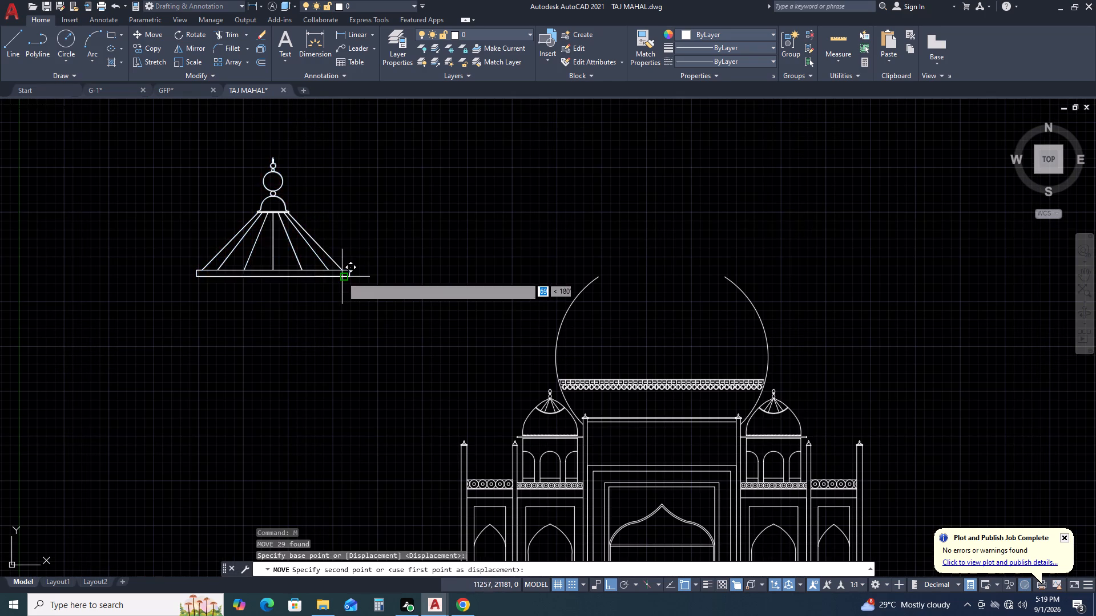
{"action": "scroll", "coordinate": [724, 277], "scroll_direction": "up", "scroll_amount": 2}
{"action": "left_click", "coordinate": [724, 277]}
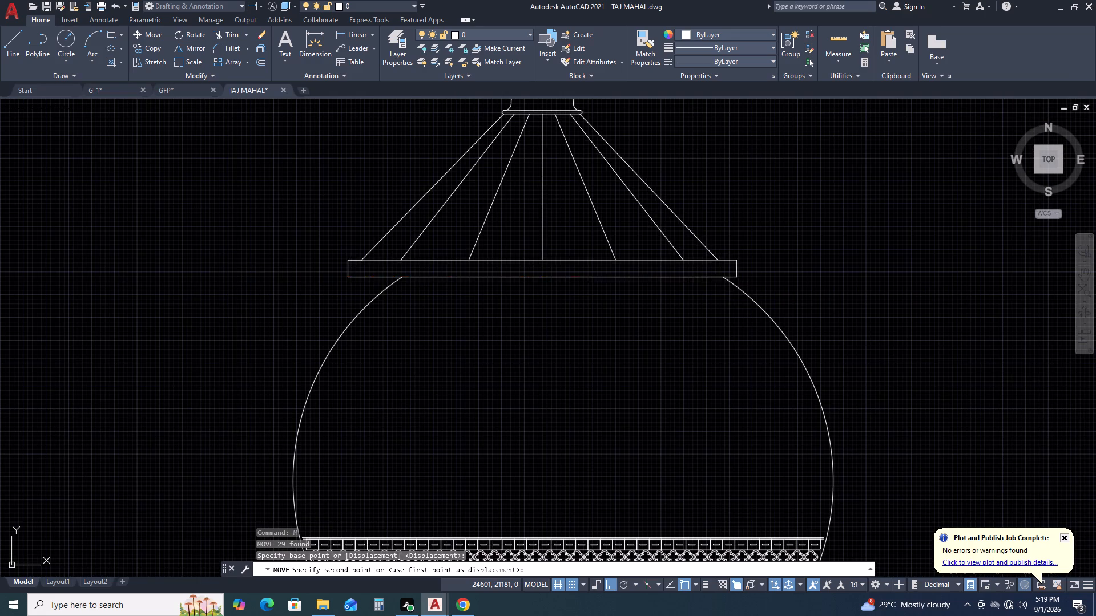
{"action": "scroll", "coordinate": [539, 276], "scroll_direction": "down", "scroll_amount": 2}
{"action": "scroll", "coordinate": [711, 274], "scroll_direction": "down", "scroll_amount": 1}
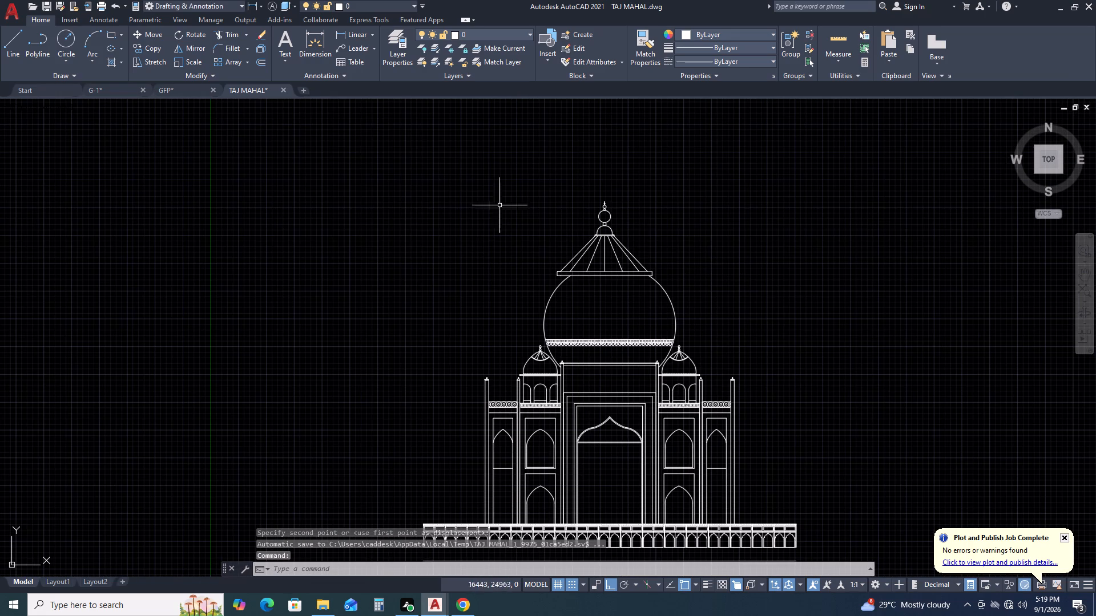
Scale the finial, cap and collar by reference about the right arc's upper end, down to the left arc's upper end.
{"action": "left_click_drag", "start_coordinate": [505, 162], "coordinate": [509, 169]}
{"action": "left_click", "coordinate": [696, 298]}
{"action": "middle_click_drag", "start_coordinate": [534, 278], "coordinate": [582, 359]}
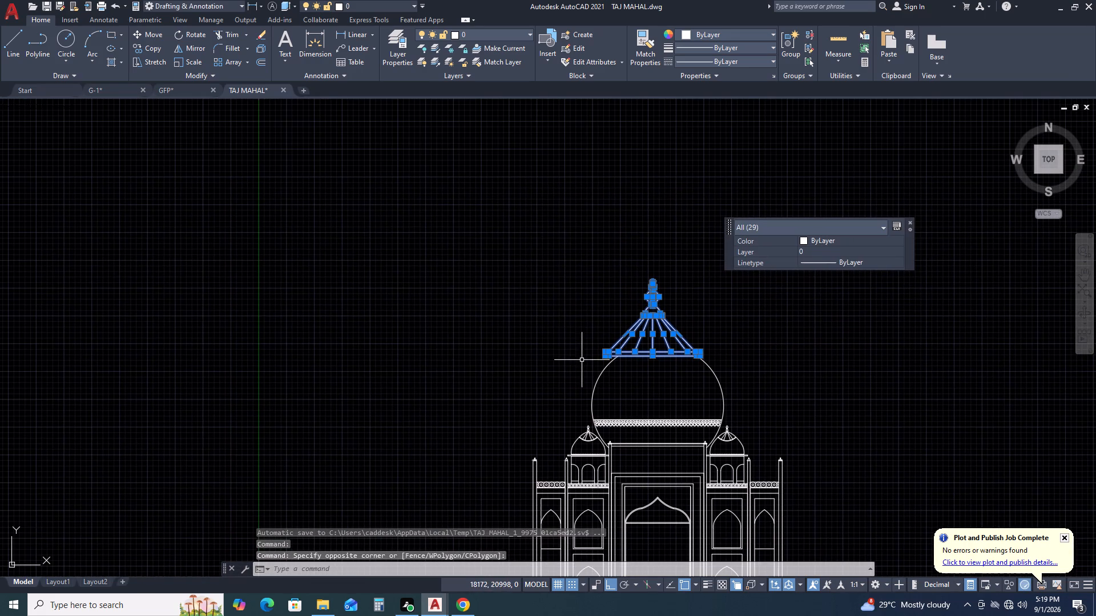
{"action": "type", "text": "SC"}
{"action": "key", "text": "space"}
{"action": "scroll", "coordinate": [690, 354], "scroll_direction": "up", "scroll_amount": 5}
{"action": "left_click", "coordinate": [676, 373]}
{"action": "scroll", "coordinate": [676, 374], "scroll_direction": "down", "scroll_amount": 2}
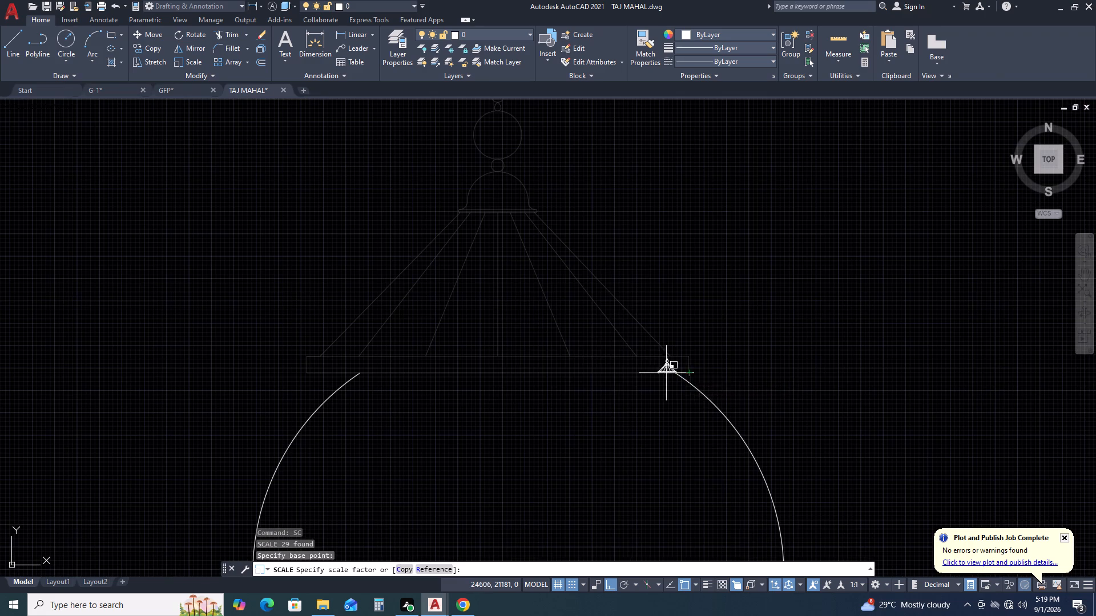
{"action": "type", "text": "R"}
{"action": "key", "text": "space"}
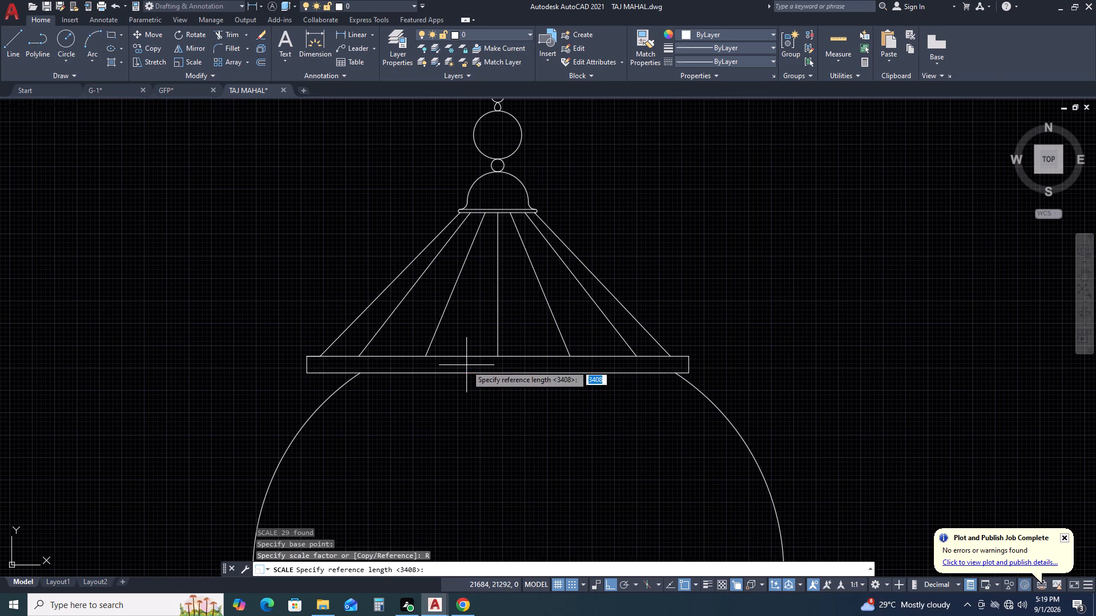
{"action": "left_click", "coordinate": [678, 372]}
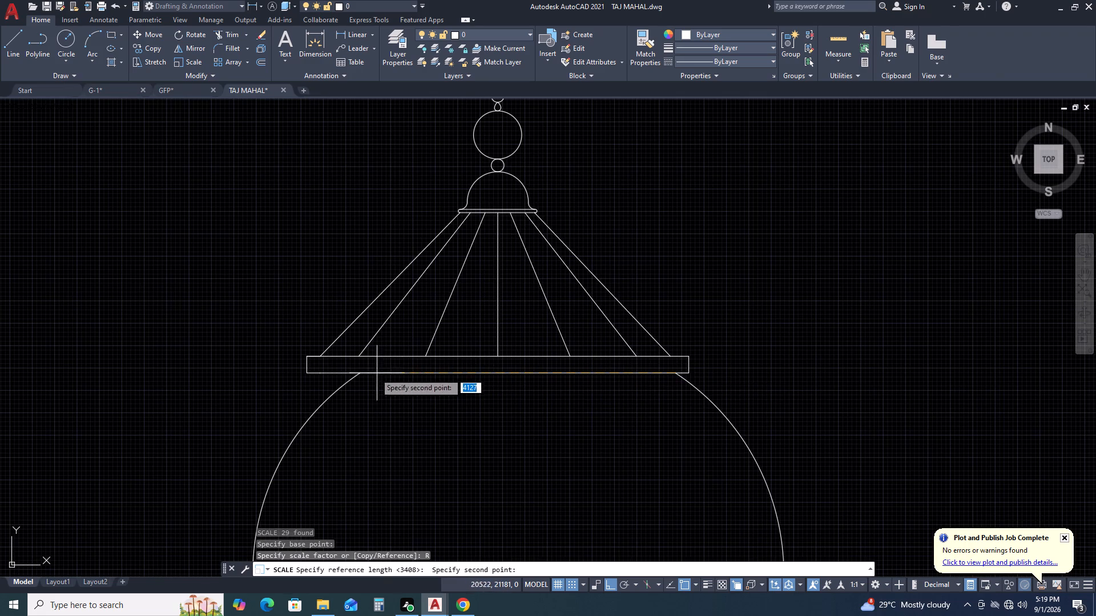
{"action": "left_click", "coordinate": [320, 372]}
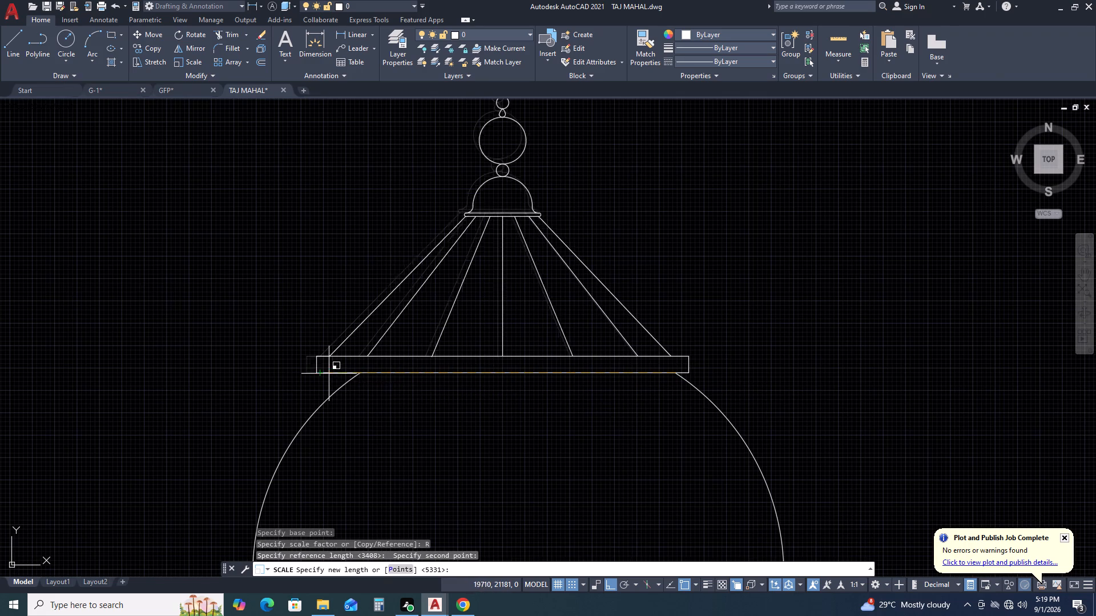
{"action": "left_click", "coordinate": [364, 375]}
Extend the ornamental band's horizontal lines at both ends to meet the main dome's left and right arcs.
{"action": "scroll", "coordinate": [598, 350], "scroll_direction": "down", "scroll_amount": 5}
{"action": "middle_click_drag", "start_coordinate": [717, 329], "coordinate": [712, 325]}
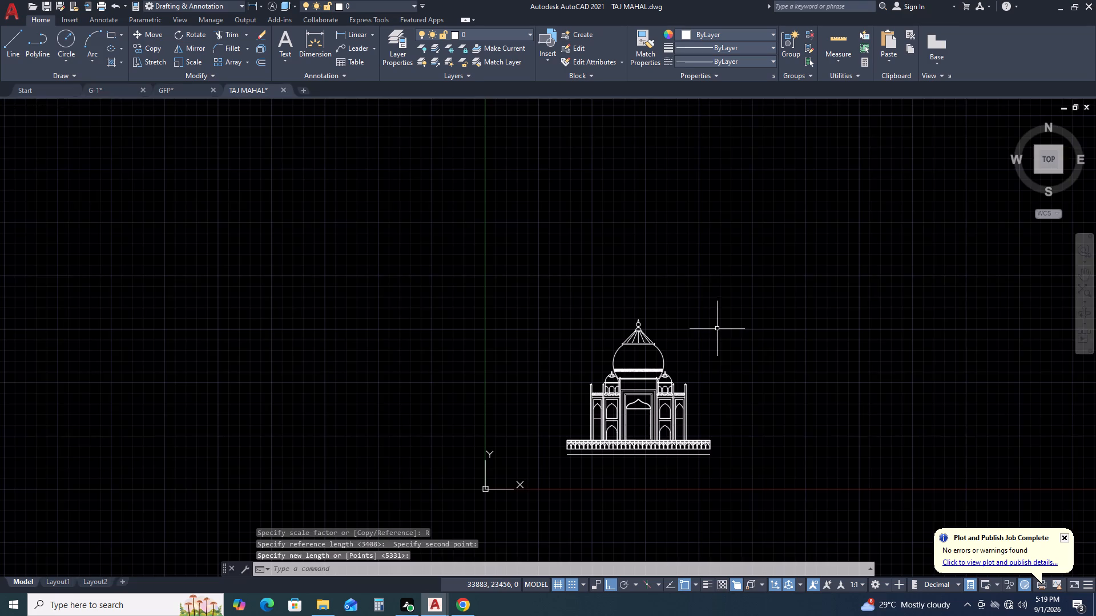
{"action": "middle_click_drag", "start_coordinate": [712, 325], "coordinate": [677, 294]}
{"action": "scroll", "coordinate": [642, 310], "scroll_direction": "up", "scroll_amount": 2}
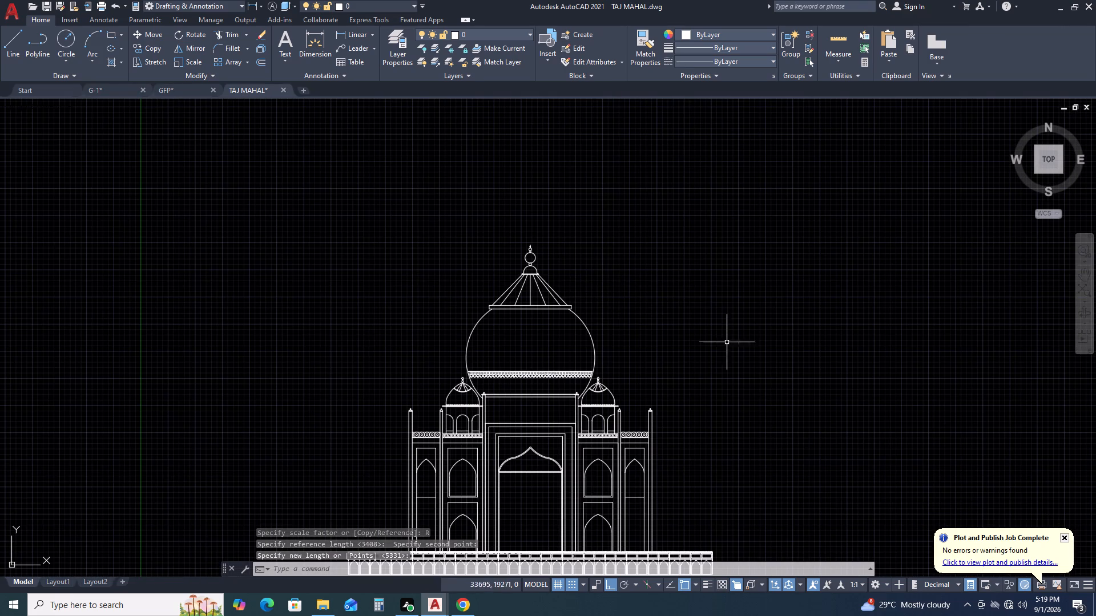
{"action": "middle_click_drag", "start_coordinate": [603, 369], "coordinate": [595, 278]}
{"action": "scroll", "coordinate": [488, 276], "scroll_direction": "up", "scroll_amount": 3}
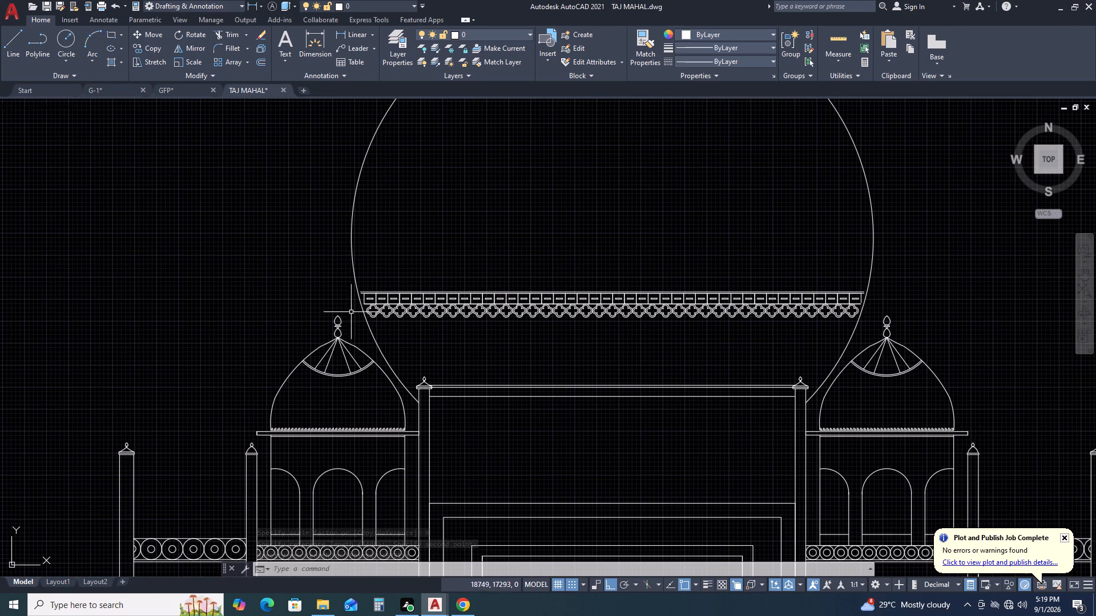
{"action": "scroll", "coordinate": [839, 307], "scroll_direction": "up", "scroll_amount": 2}
{"action": "scroll", "coordinate": [928, 297], "scroll_direction": "down", "scroll_amount": 2}
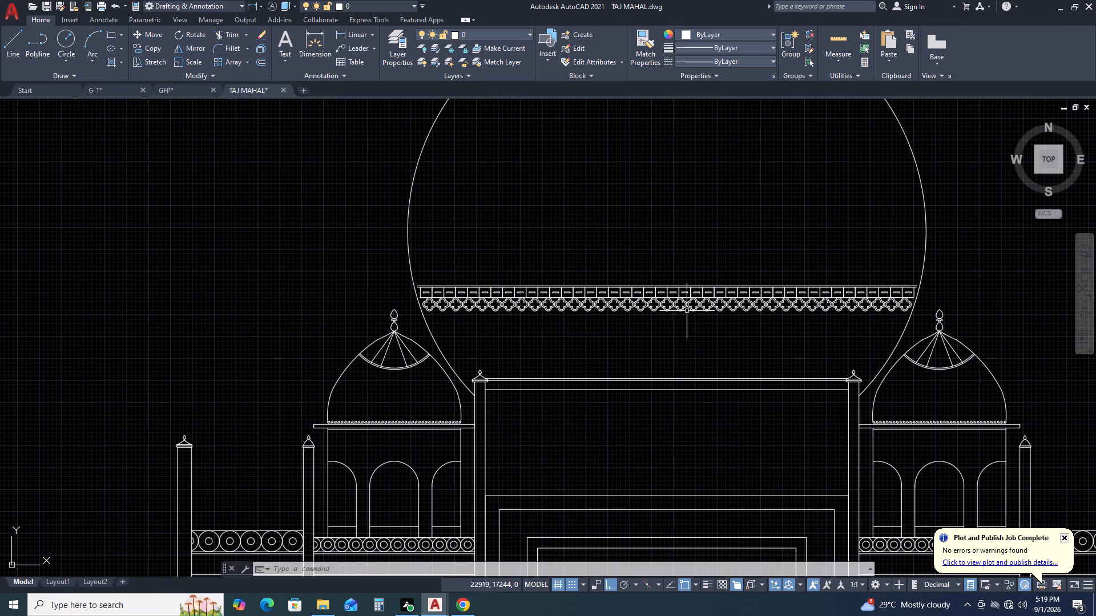
{"action": "key", "text": "e"}
{"action": "key", "text": "x"}
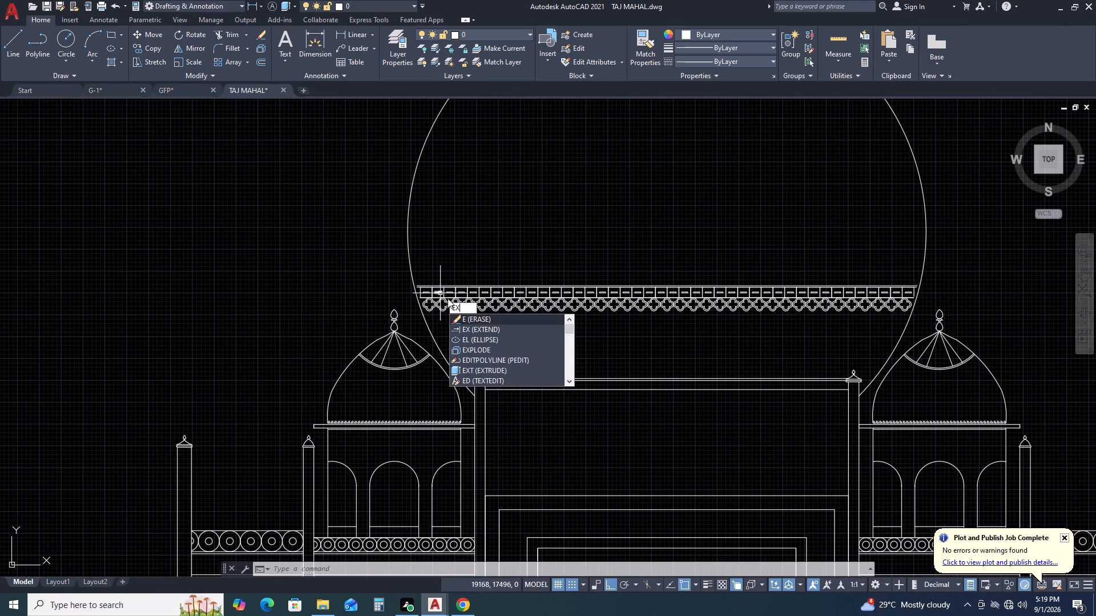
{"action": "key", "text": "space"}
{"action": "left_click", "coordinate": [458, 273]}
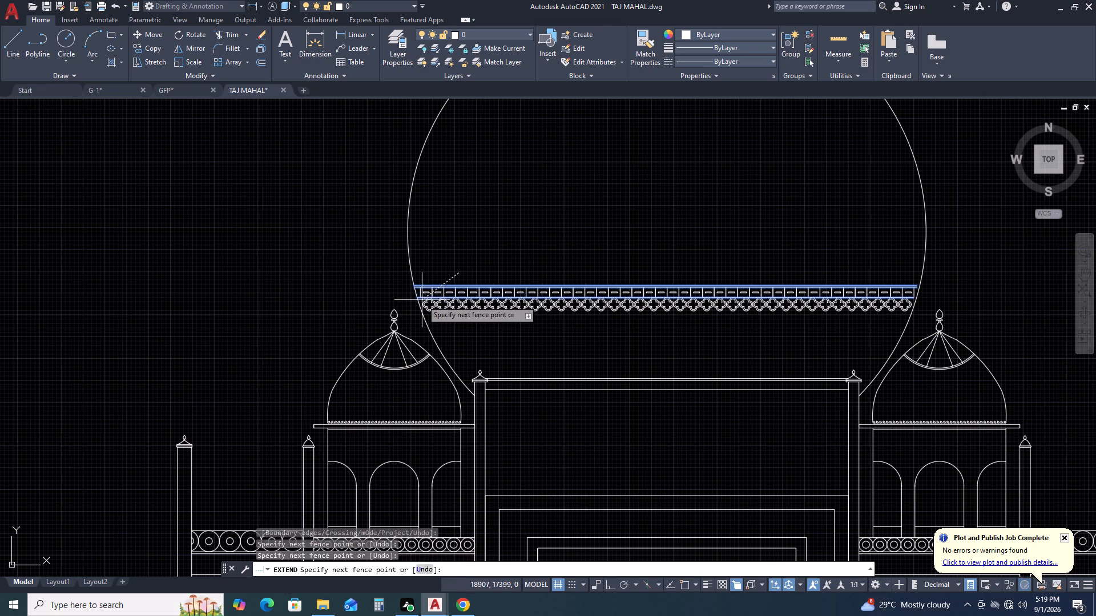
{"action": "left_click", "coordinate": [422, 300]}
{"action": "left_click", "coordinate": [908, 281]}
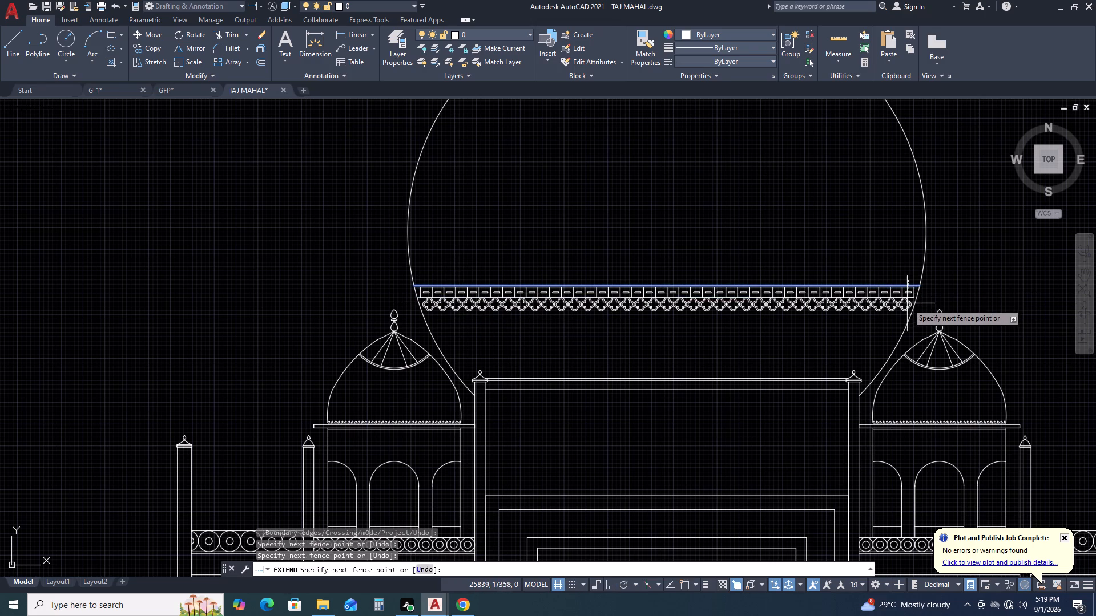
{"action": "left_click", "coordinate": [910, 299]}
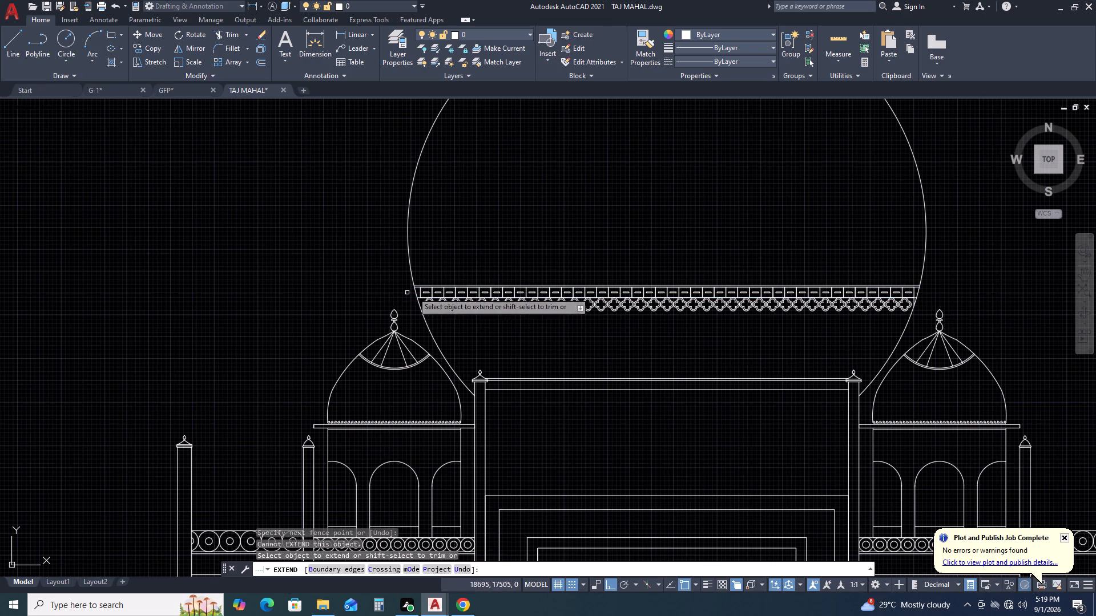
{"action": "scroll", "coordinate": [958, 298], "scroll_direction": "up", "scroll_amount": 2}
{"action": "key", "text": "Escape"}
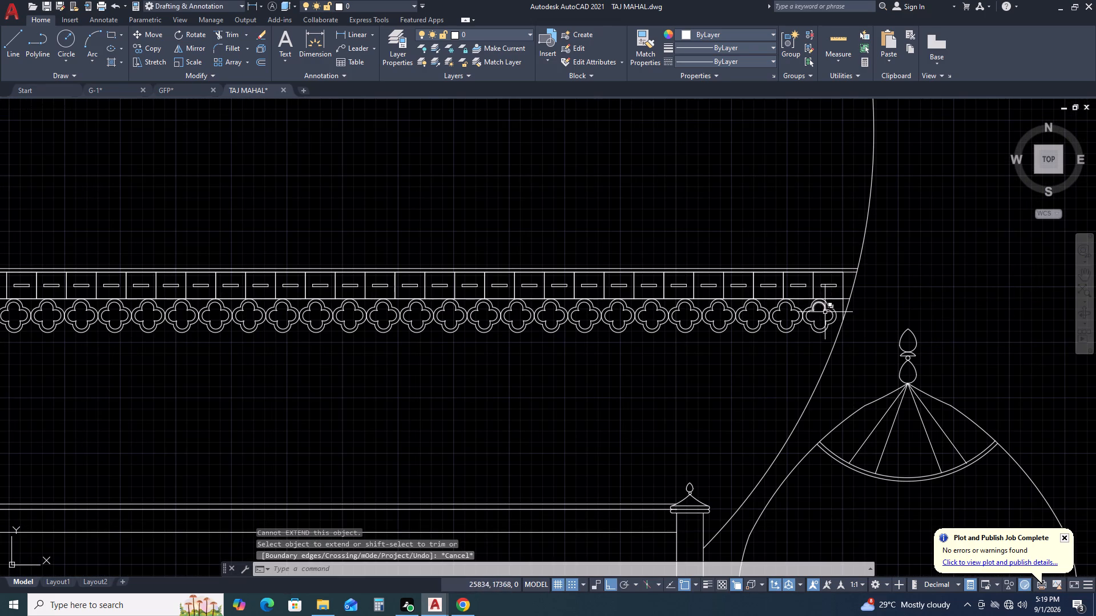
Trim the line overshooting below the ornamental band's right end, beside the dome's right arc.
{"action": "type", "text": "TR"}
{"action": "key", "text": "space"}
{"action": "left_click", "coordinate": [841, 306]}
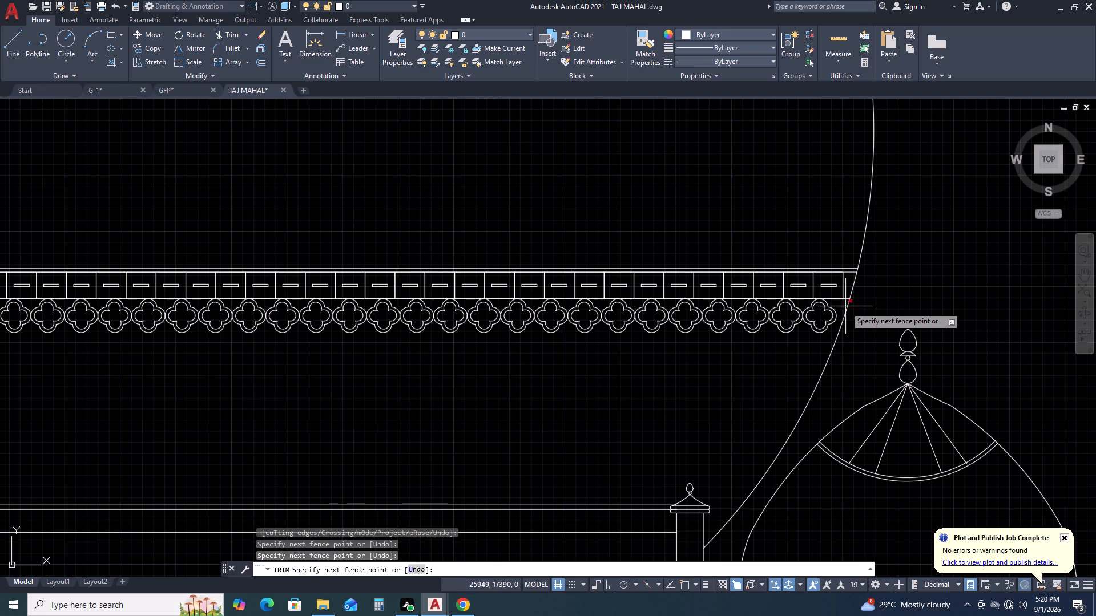
{"action": "left_click", "coordinate": [845, 306]}
{"action": "scroll", "coordinate": [882, 319], "scroll_direction": "down", "scroll_amount": 3}
{"action": "middle_click_drag", "start_coordinate": [936, 200], "coordinate": [846, 315]}
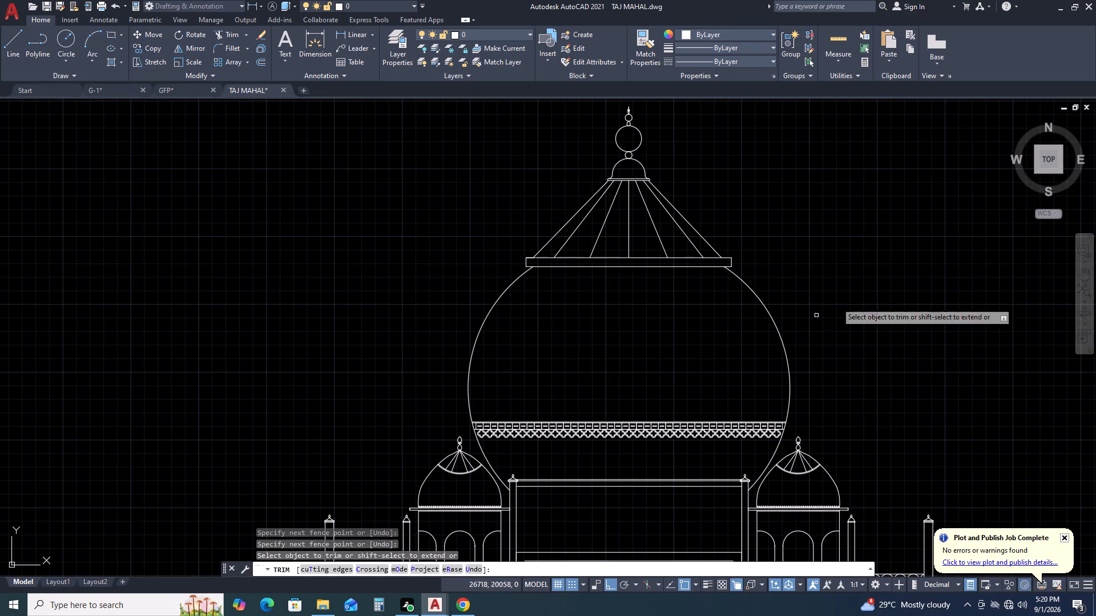
{"action": "middle_click_drag", "start_coordinate": [836, 256], "coordinate": [797, 218]}
{"action": "key", "text": "Escape"}
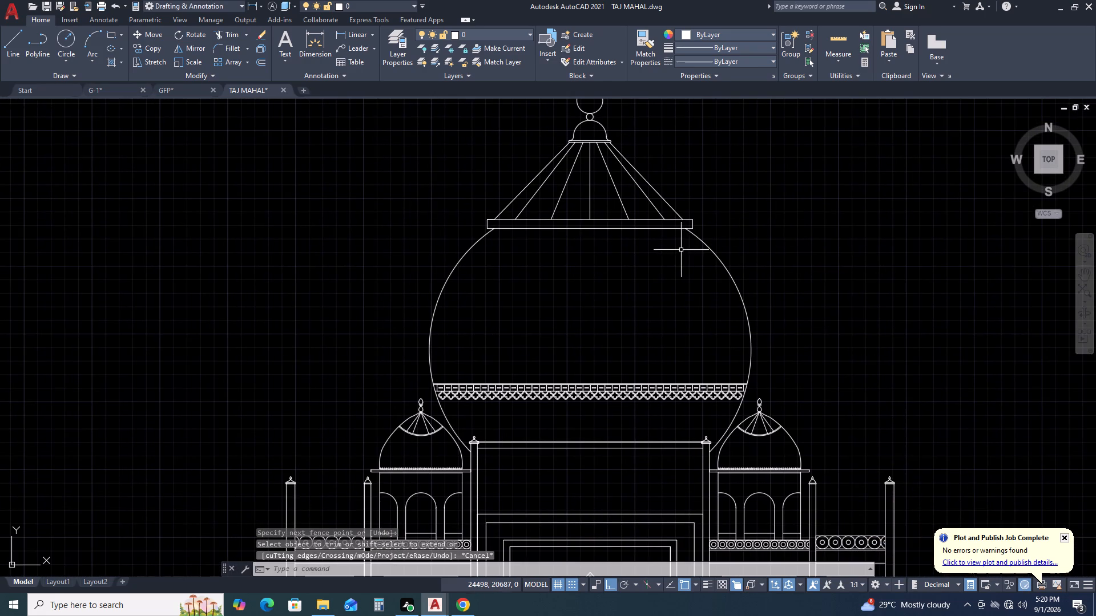
Examine the whole elevation, including the plinth, side bays and central portal, for remaining details.
{"action": "scroll", "coordinate": [690, 250], "scroll_direction": "down", "scroll_amount": 3}
{"action": "middle_click_drag", "start_coordinate": [866, 284], "coordinate": [688, 209]}
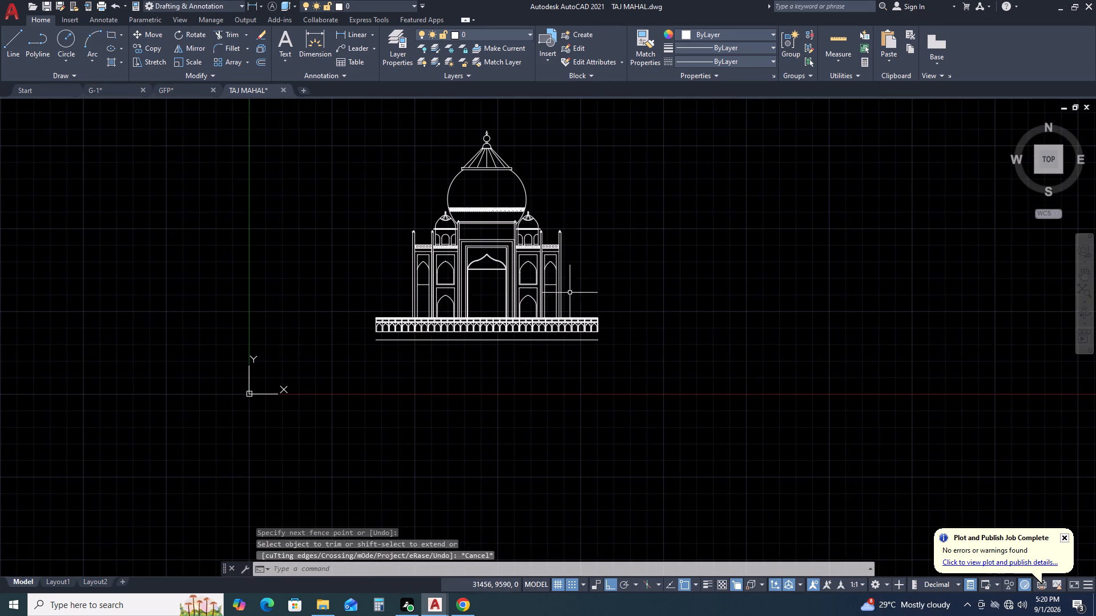
{"action": "scroll", "coordinate": [522, 343], "scroll_direction": "up", "scroll_amount": 2}
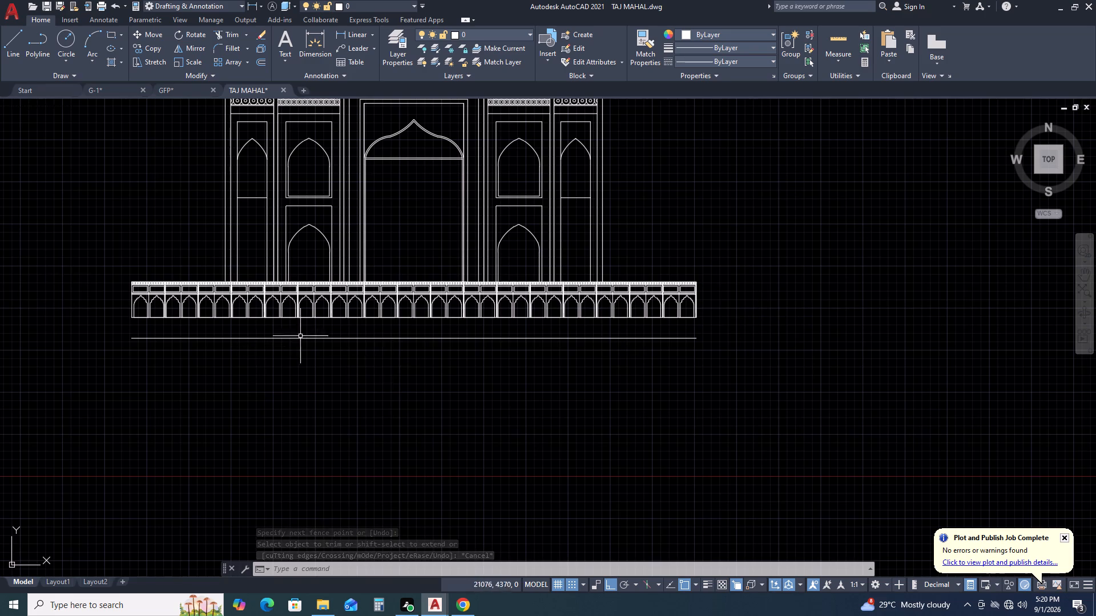
{"action": "middle_click_drag", "start_coordinate": [244, 328], "coordinate": [410, 379]}
{"action": "middle_click_drag", "start_coordinate": [607, 303], "coordinate": [585, 339]}
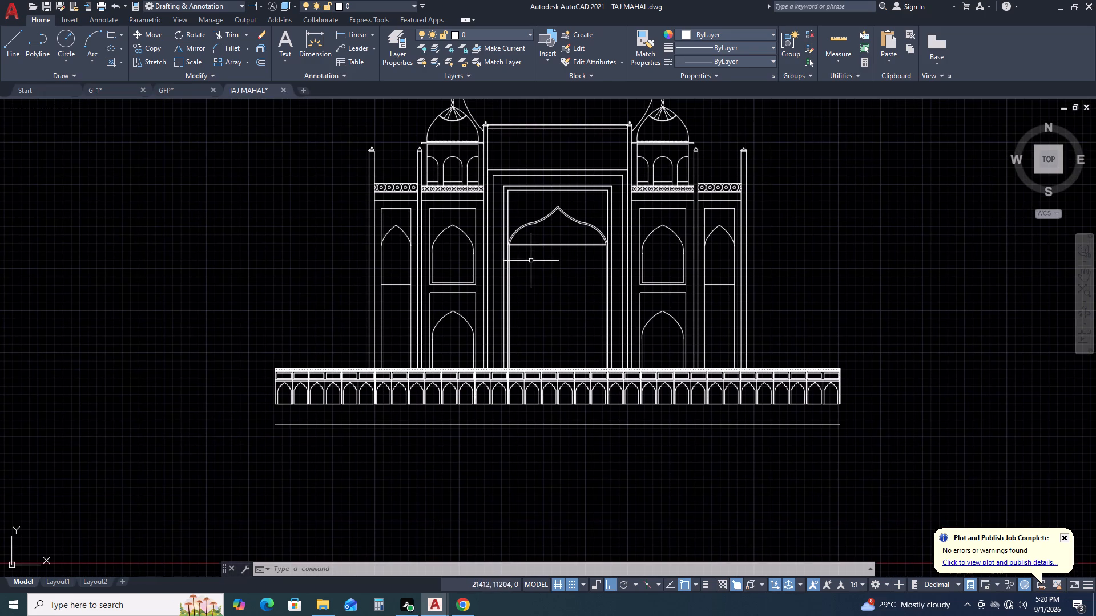
{"action": "middle_click_drag", "start_coordinate": [590, 255], "coordinate": [594, 290]}
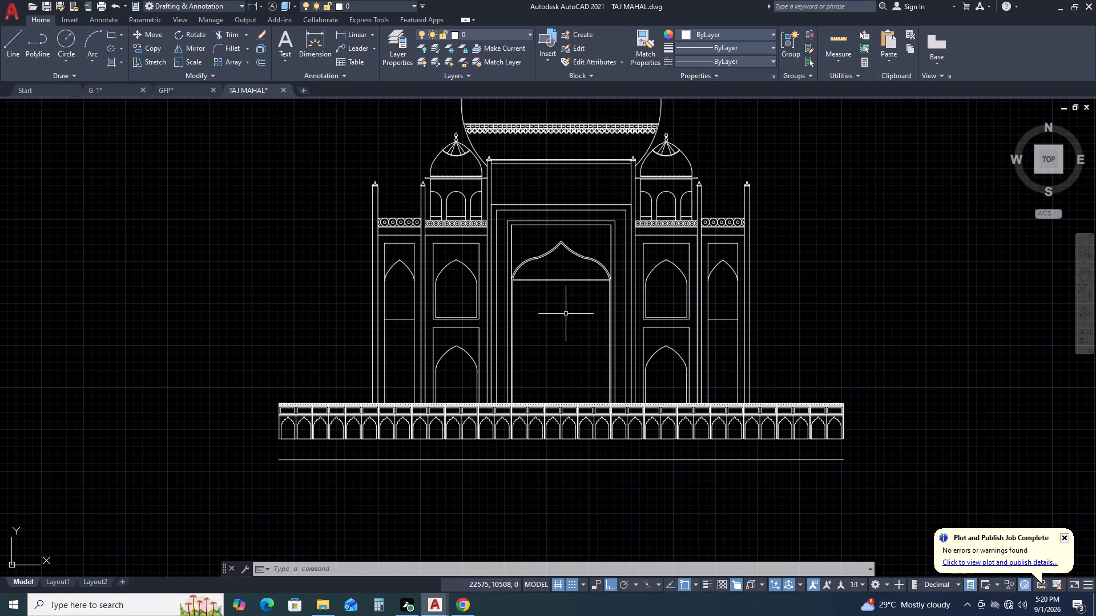
{"action": "middle_click_drag", "start_coordinate": [533, 171], "coordinate": [535, 234]}
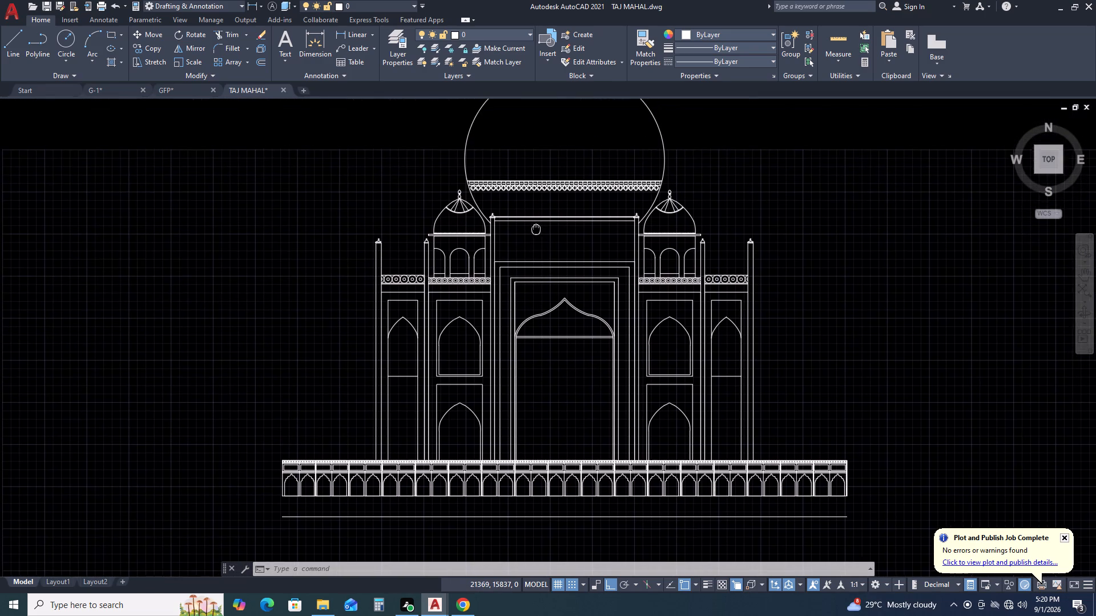
{"action": "middle_click_drag", "start_coordinate": [535, 234], "coordinate": [535, 237]}
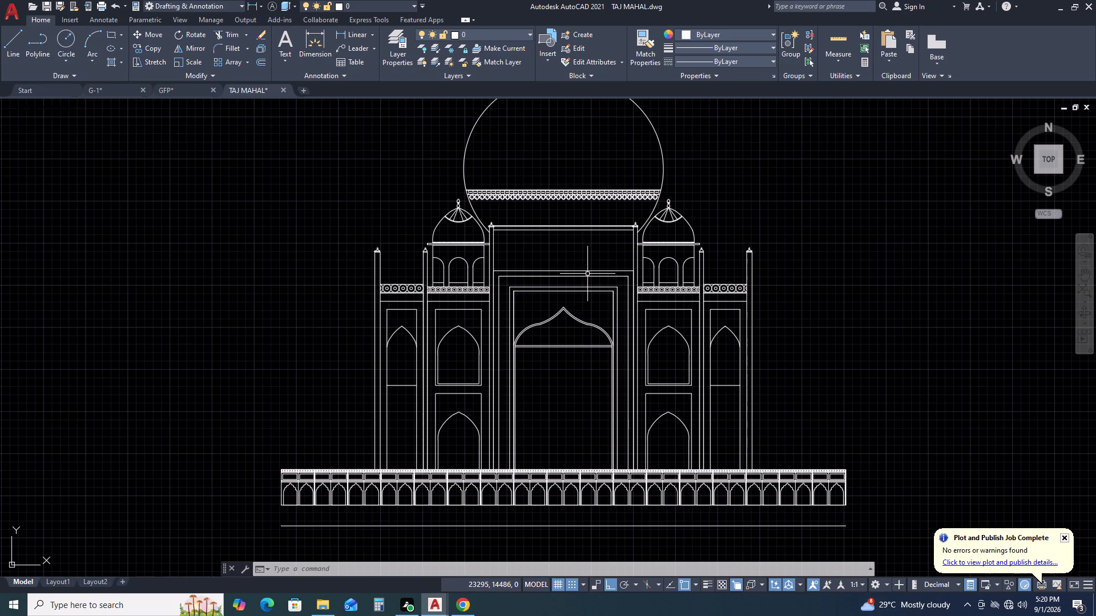
Draw a horizontal line about 5193 mm long between the central pillars, along the top edge of the outer portal frame.
{"action": "key", "text": "l"}
{"action": "key", "text": "space"}
{"action": "scroll", "coordinate": [495, 262], "scroll_direction": "up", "scroll_amount": 2}
{"action": "left_click", "coordinate": [487, 282]}
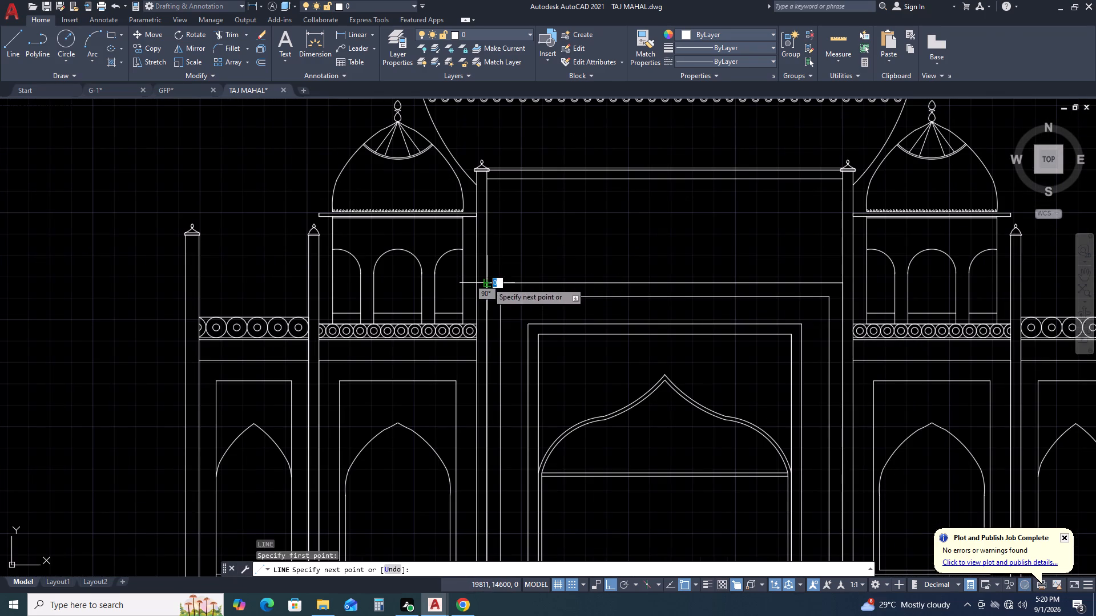
{"action": "left_click", "coordinate": [845, 281]}
{"action": "key", "text": "Escape"}
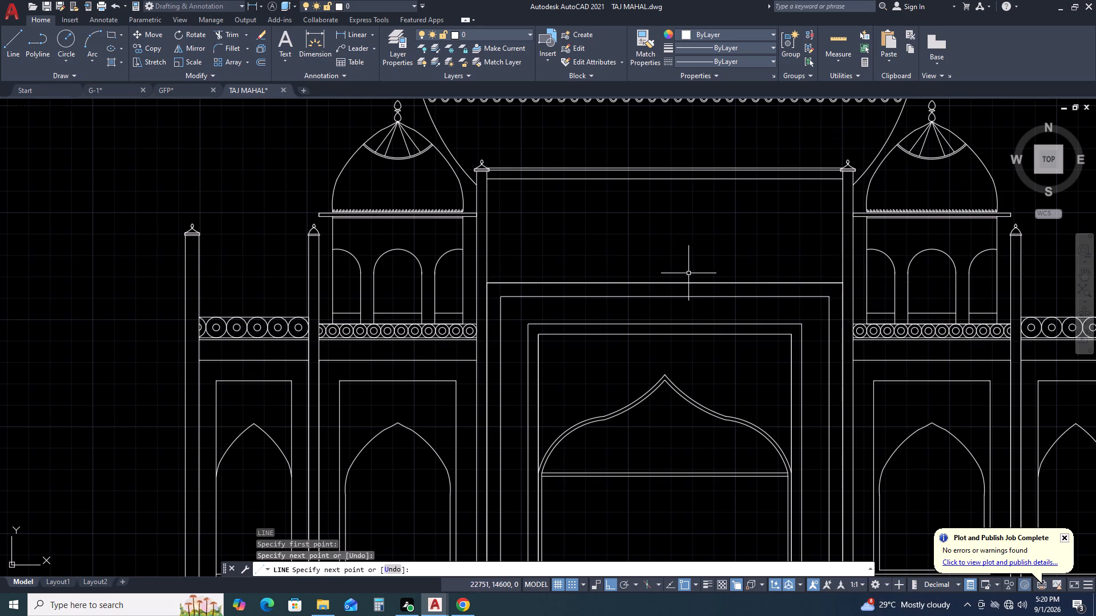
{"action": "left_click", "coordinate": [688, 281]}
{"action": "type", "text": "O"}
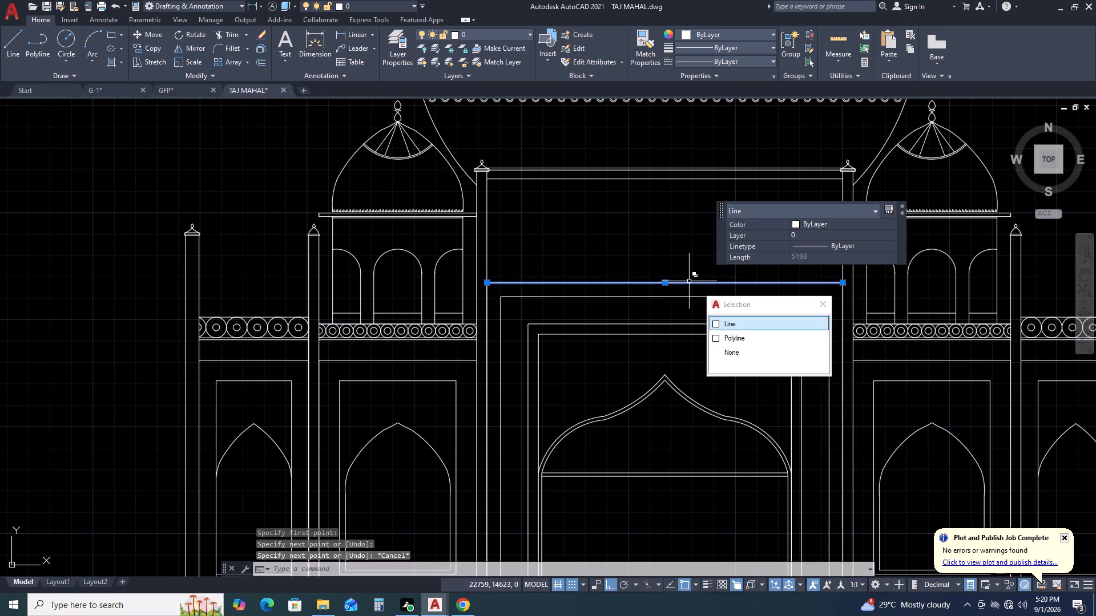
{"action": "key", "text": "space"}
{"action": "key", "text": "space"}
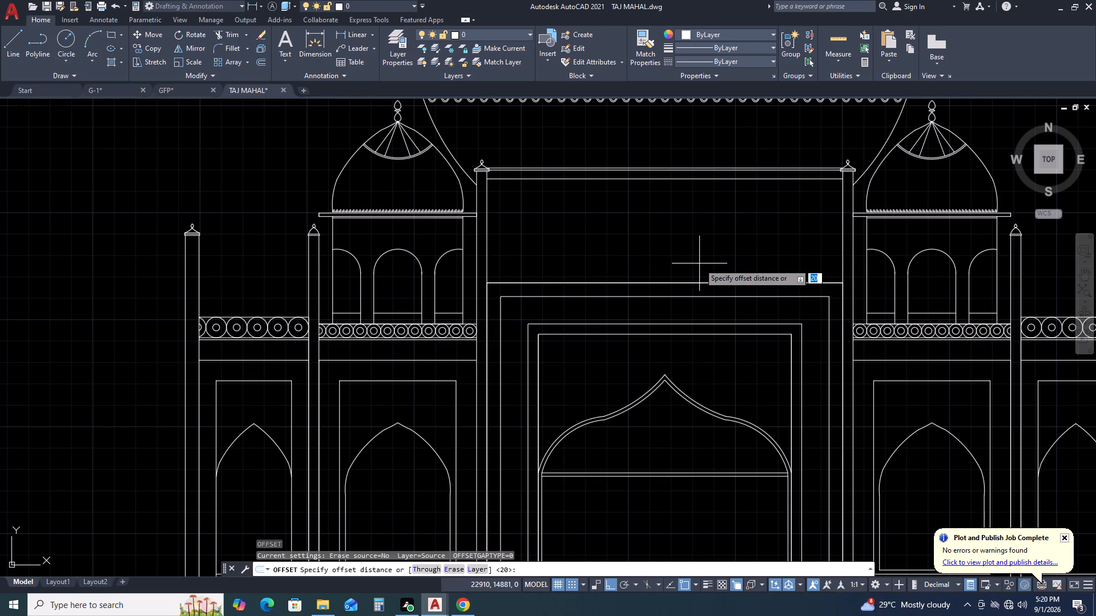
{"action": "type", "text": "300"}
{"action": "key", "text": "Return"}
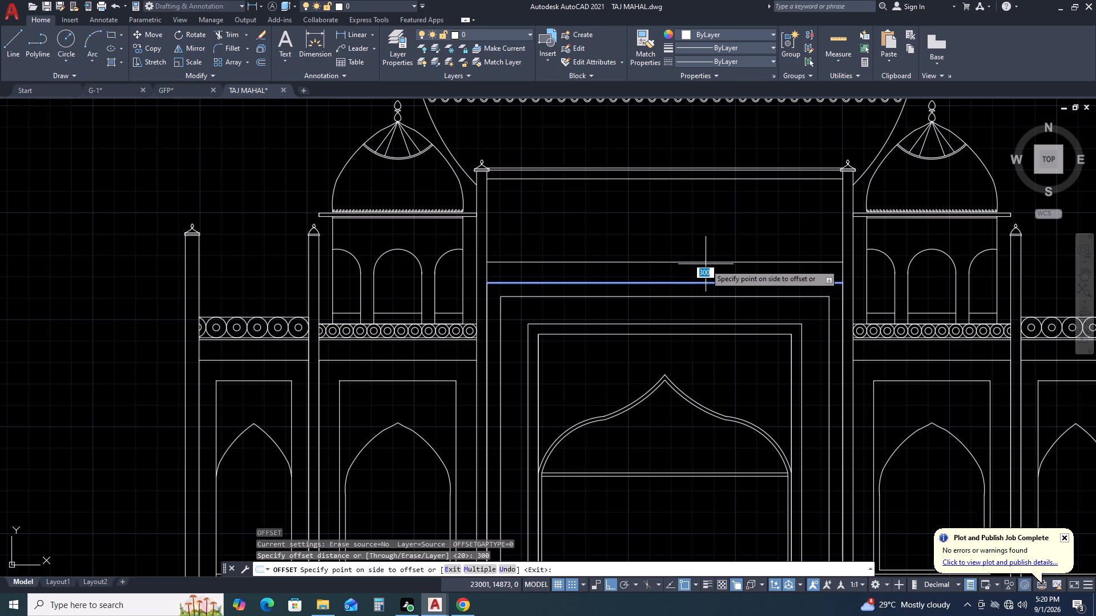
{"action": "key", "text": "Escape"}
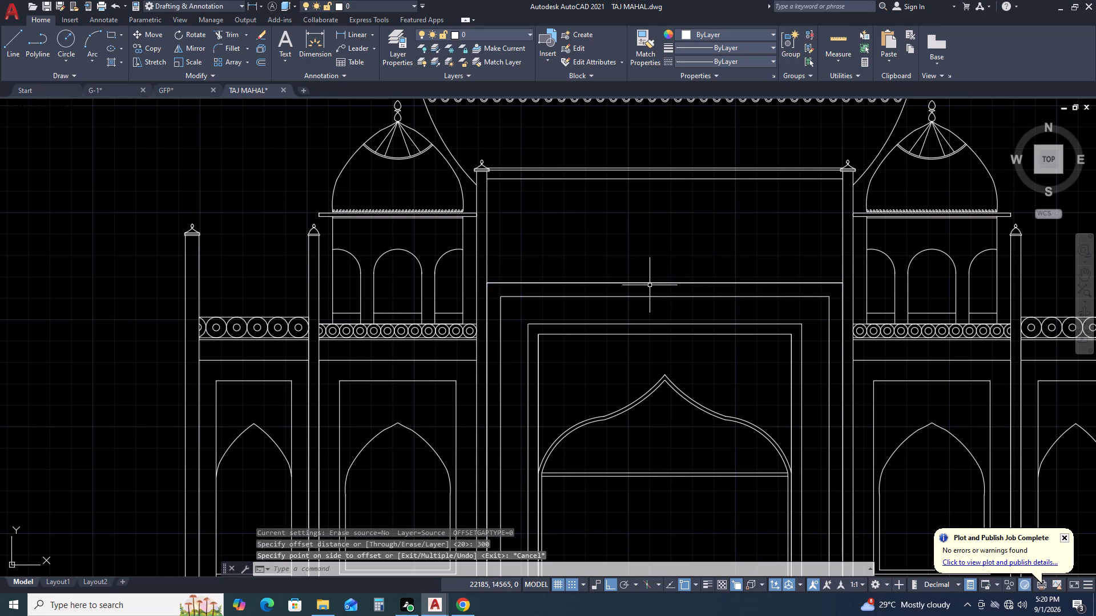
Offset the new line along the outer portal frame's top edge upward by 250 mm.
{"action": "double_click", "coordinate": [653, 283]}
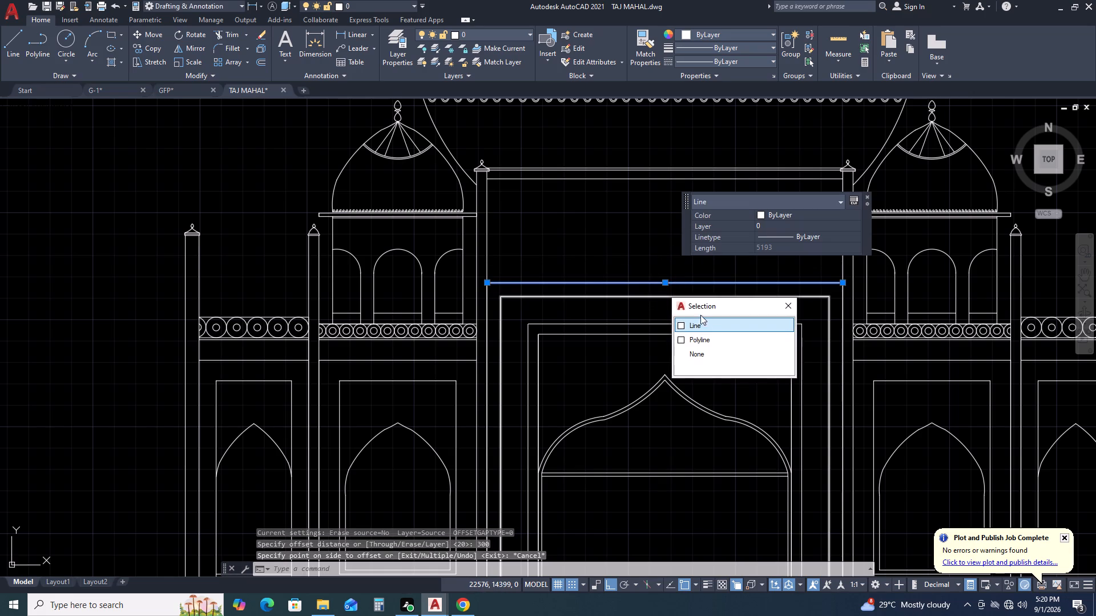
{"action": "left_click", "coordinate": [705, 323]}
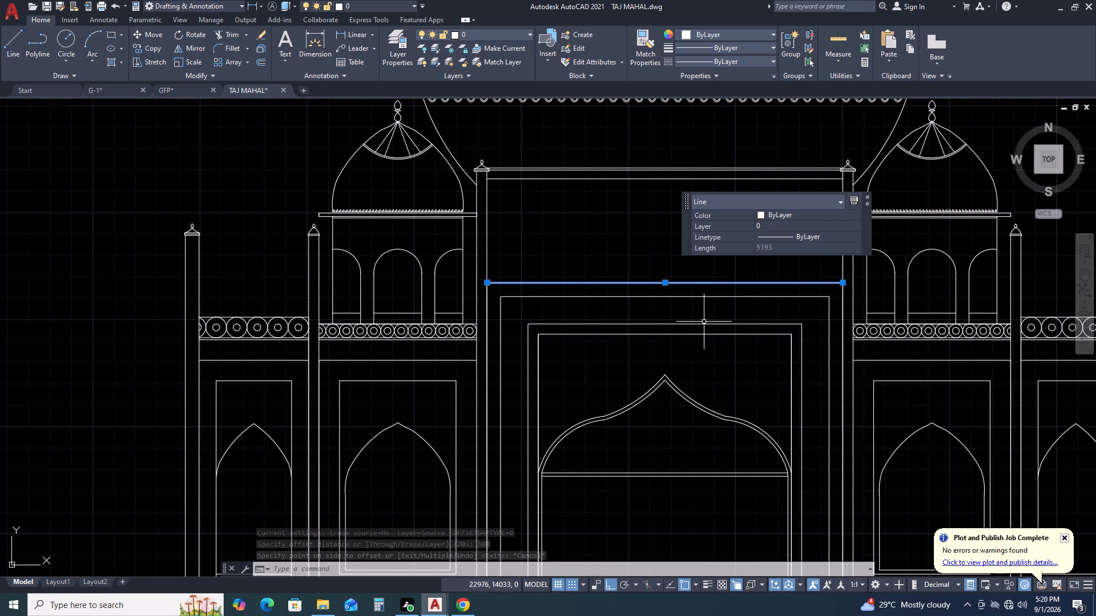
{"action": "type", "text": "O"}
{"action": "key", "text": "space"}
{"action": "type", "text": "250"}
{"action": "key", "text": "Return"}
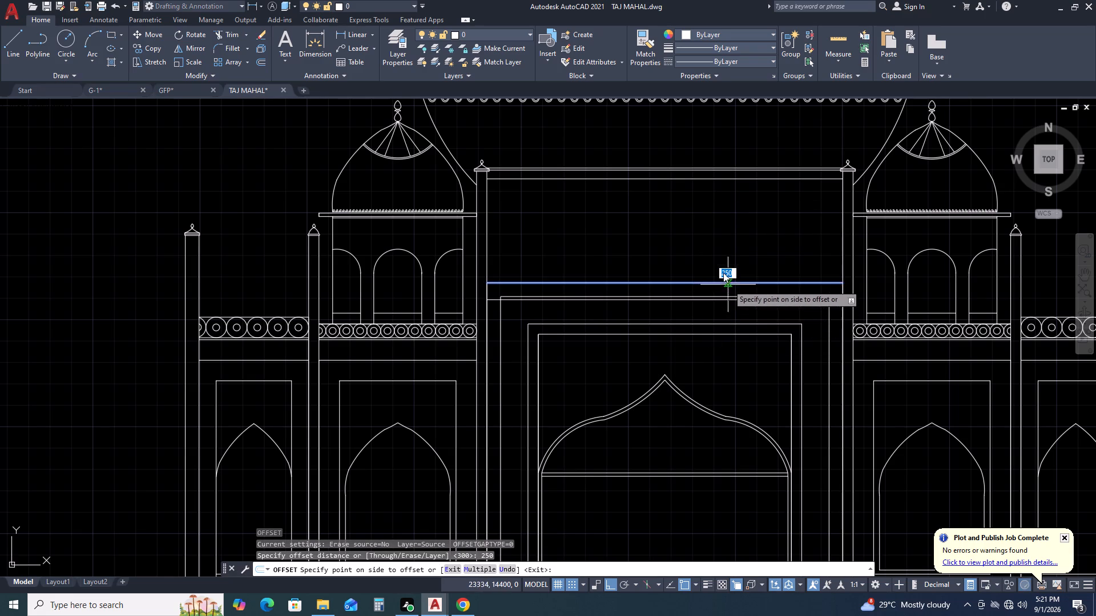
{"action": "double_click", "coordinate": [725, 240]}
{"action": "key", "text": "Escape"}
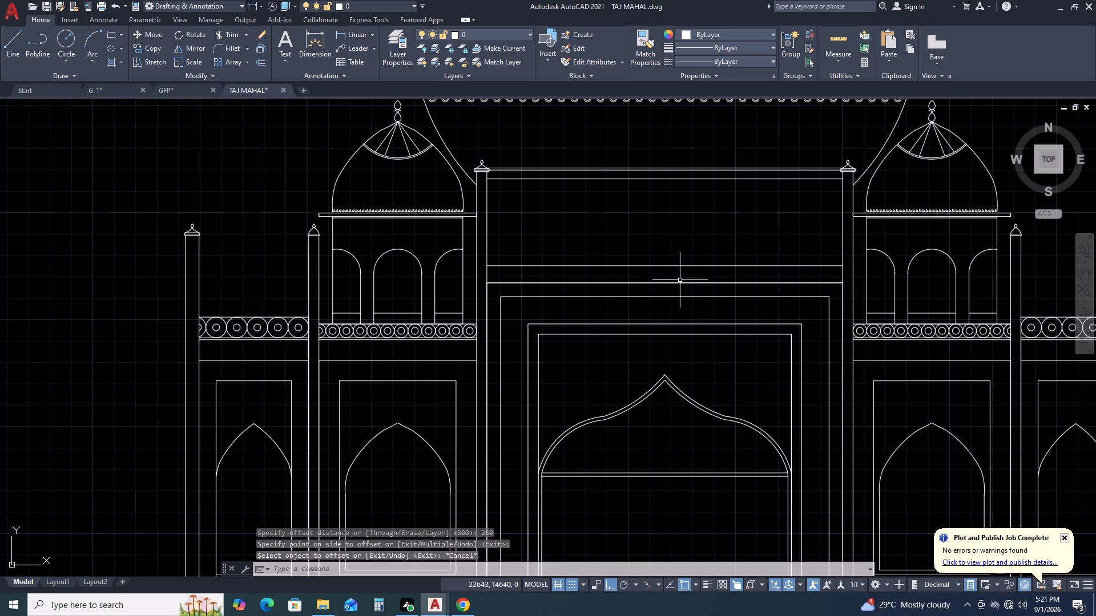
Delete the original source line lying along the outer portal frame's top edge.
{"action": "left_click", "coordinate": [674, 282]}
{"action": "key", "text": "Delete"}
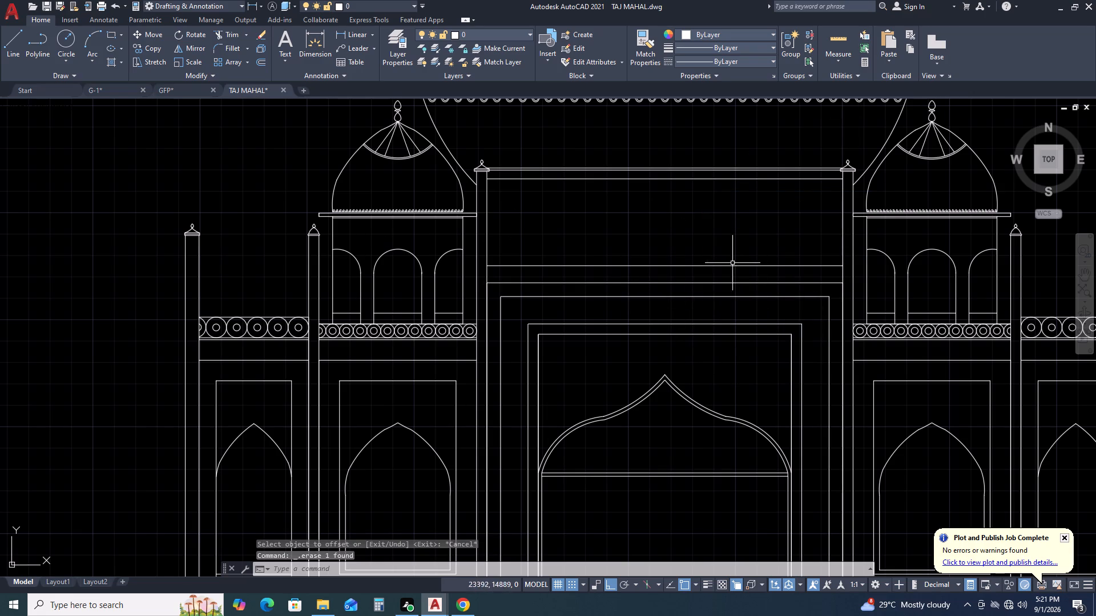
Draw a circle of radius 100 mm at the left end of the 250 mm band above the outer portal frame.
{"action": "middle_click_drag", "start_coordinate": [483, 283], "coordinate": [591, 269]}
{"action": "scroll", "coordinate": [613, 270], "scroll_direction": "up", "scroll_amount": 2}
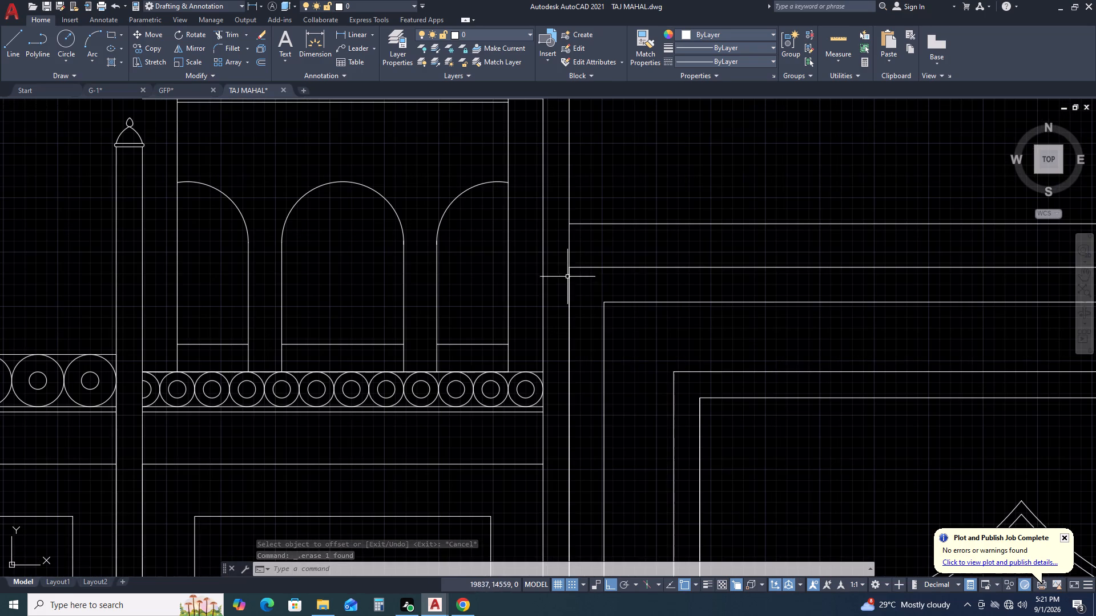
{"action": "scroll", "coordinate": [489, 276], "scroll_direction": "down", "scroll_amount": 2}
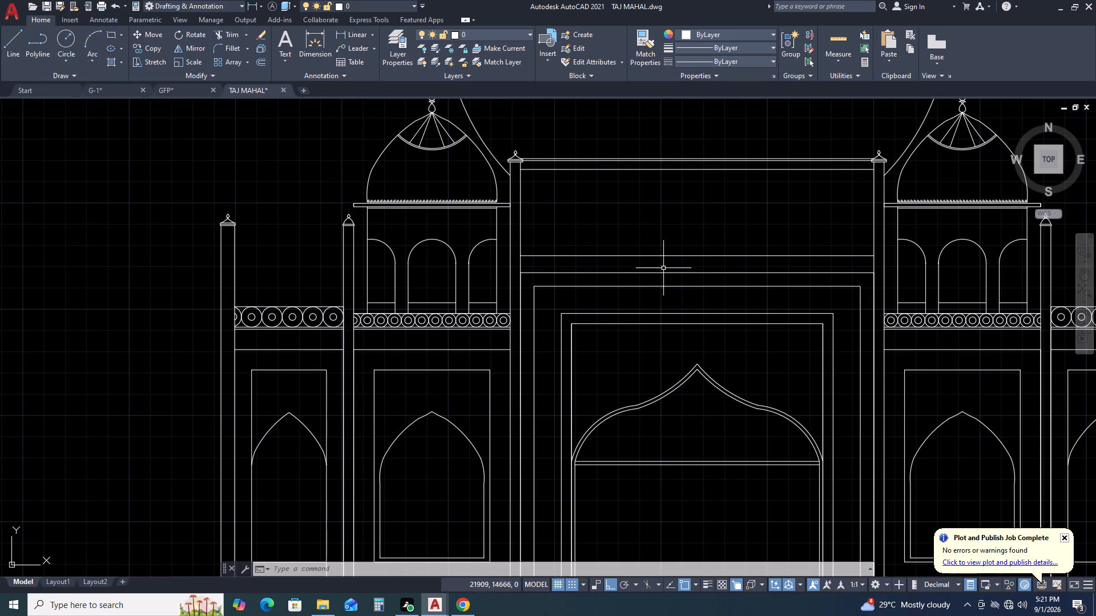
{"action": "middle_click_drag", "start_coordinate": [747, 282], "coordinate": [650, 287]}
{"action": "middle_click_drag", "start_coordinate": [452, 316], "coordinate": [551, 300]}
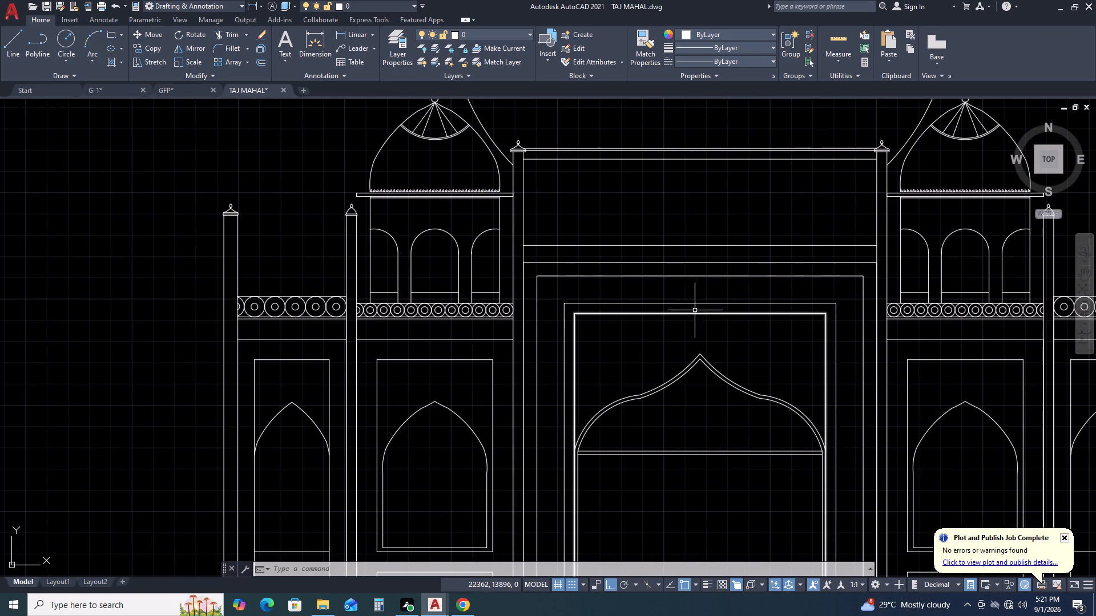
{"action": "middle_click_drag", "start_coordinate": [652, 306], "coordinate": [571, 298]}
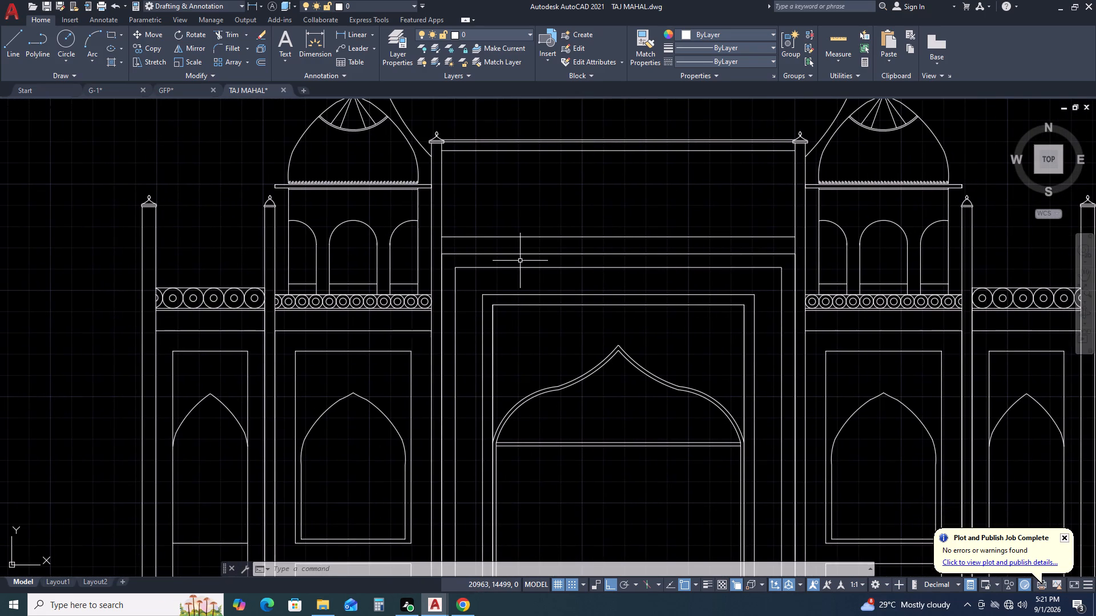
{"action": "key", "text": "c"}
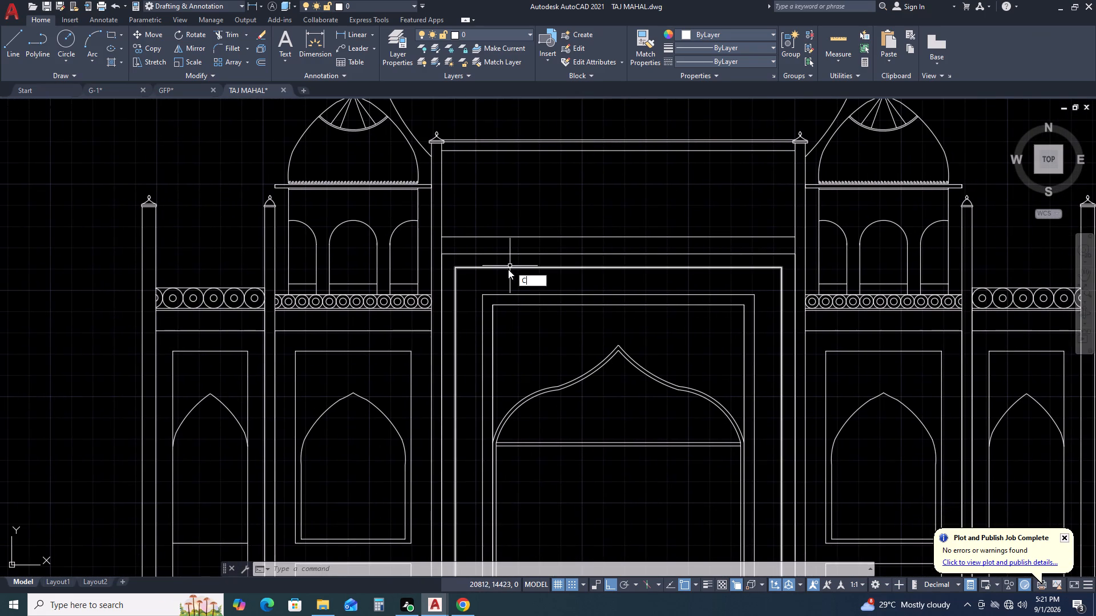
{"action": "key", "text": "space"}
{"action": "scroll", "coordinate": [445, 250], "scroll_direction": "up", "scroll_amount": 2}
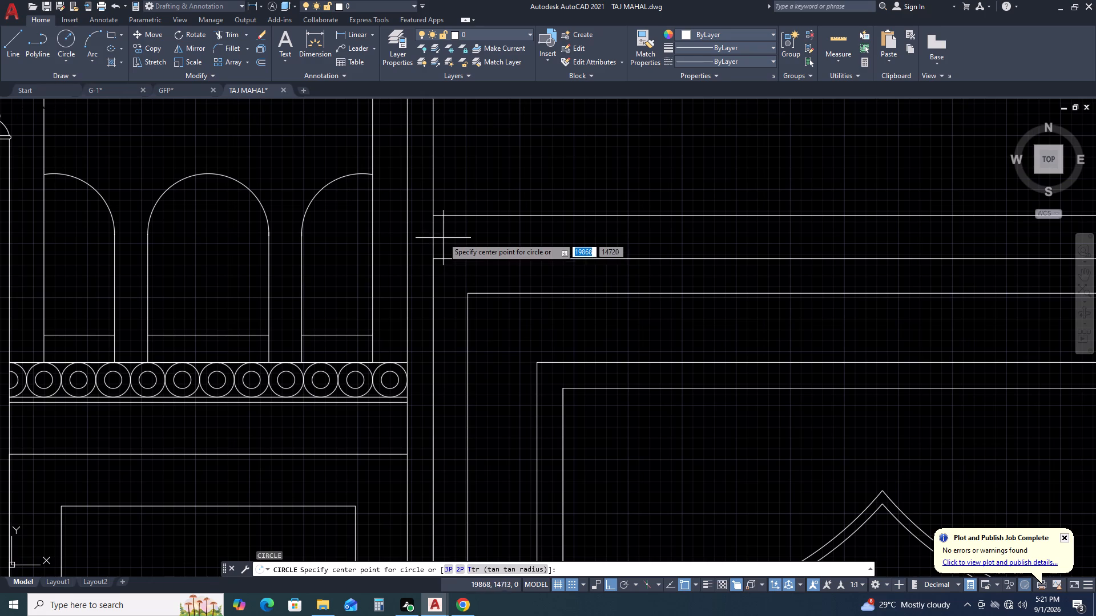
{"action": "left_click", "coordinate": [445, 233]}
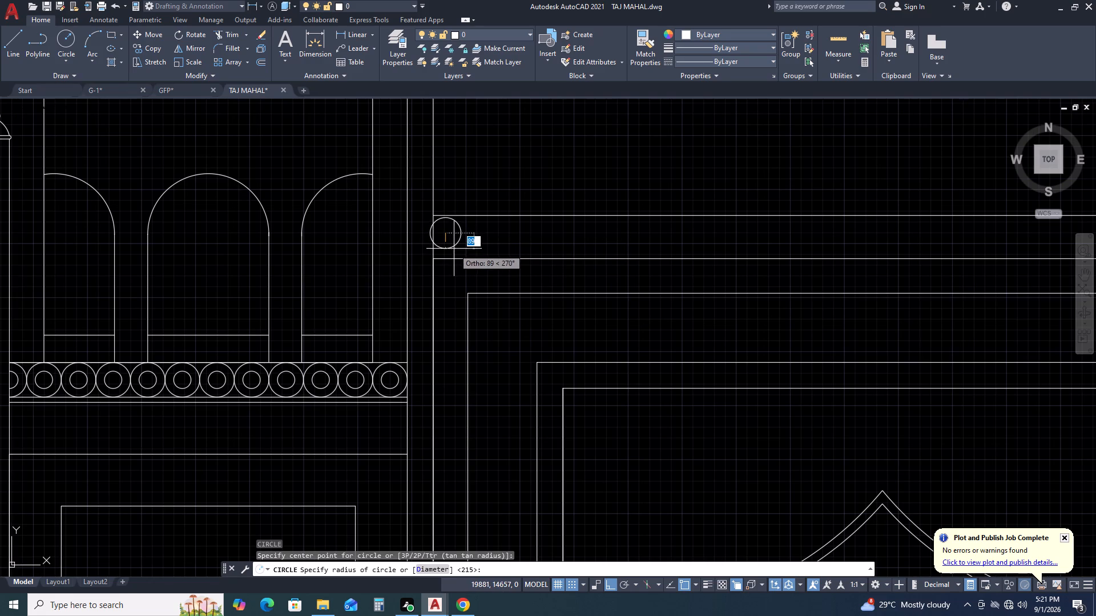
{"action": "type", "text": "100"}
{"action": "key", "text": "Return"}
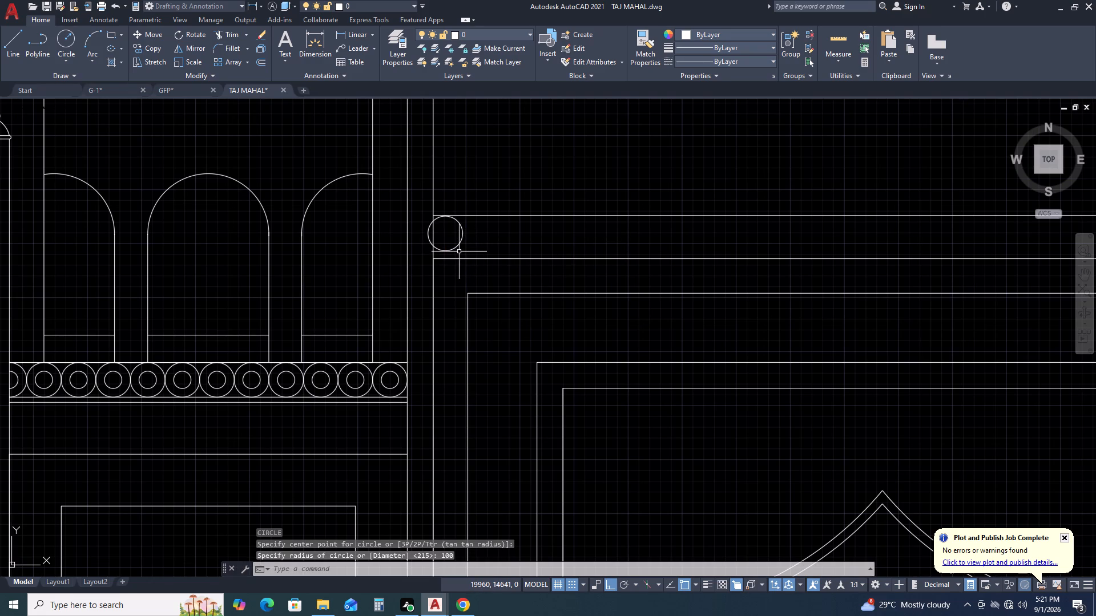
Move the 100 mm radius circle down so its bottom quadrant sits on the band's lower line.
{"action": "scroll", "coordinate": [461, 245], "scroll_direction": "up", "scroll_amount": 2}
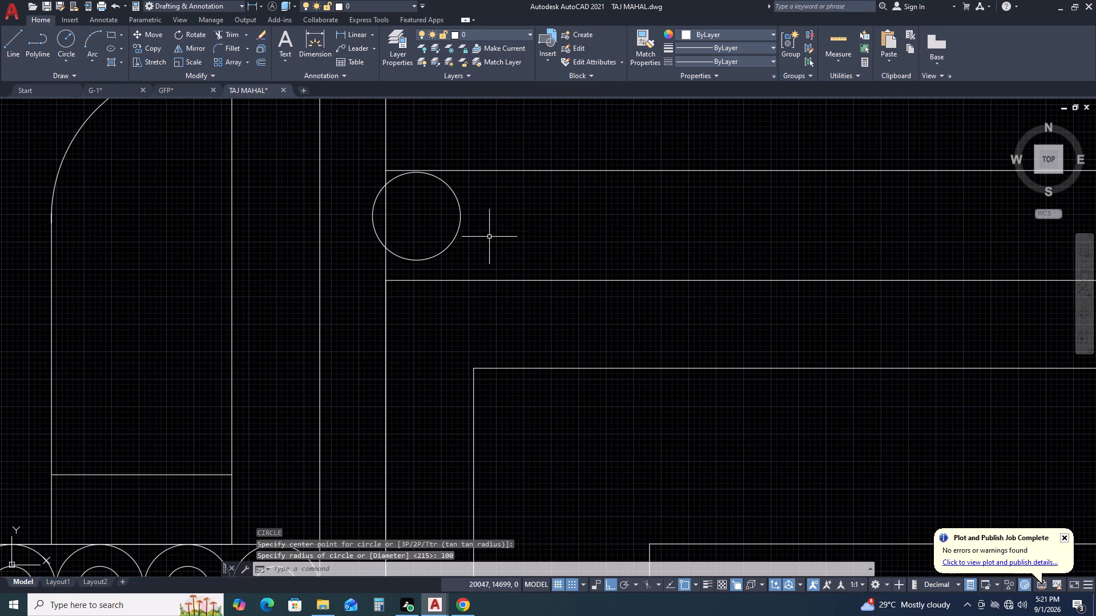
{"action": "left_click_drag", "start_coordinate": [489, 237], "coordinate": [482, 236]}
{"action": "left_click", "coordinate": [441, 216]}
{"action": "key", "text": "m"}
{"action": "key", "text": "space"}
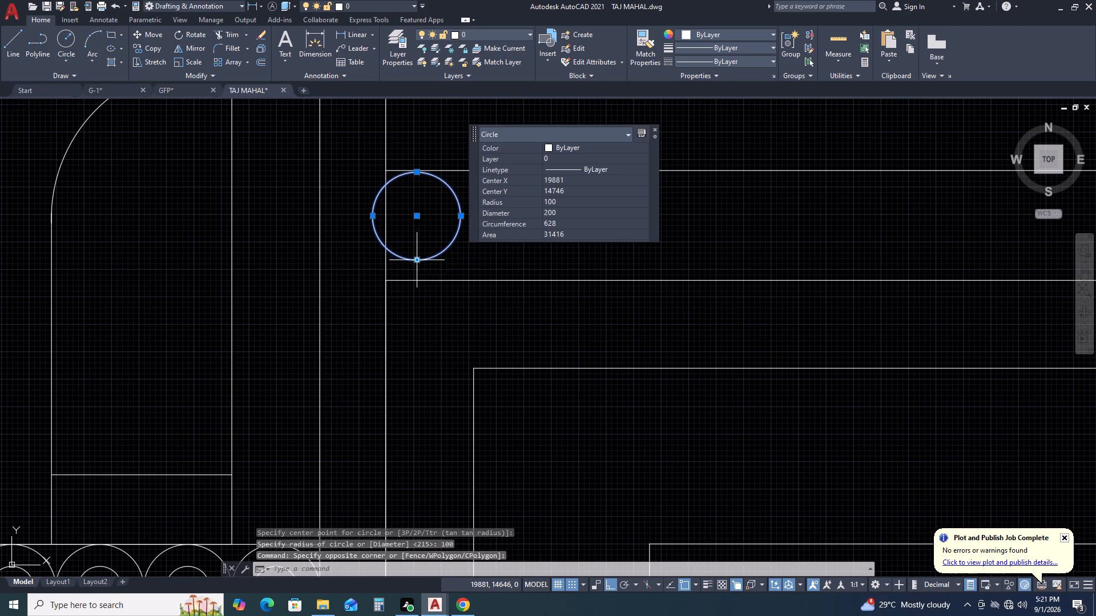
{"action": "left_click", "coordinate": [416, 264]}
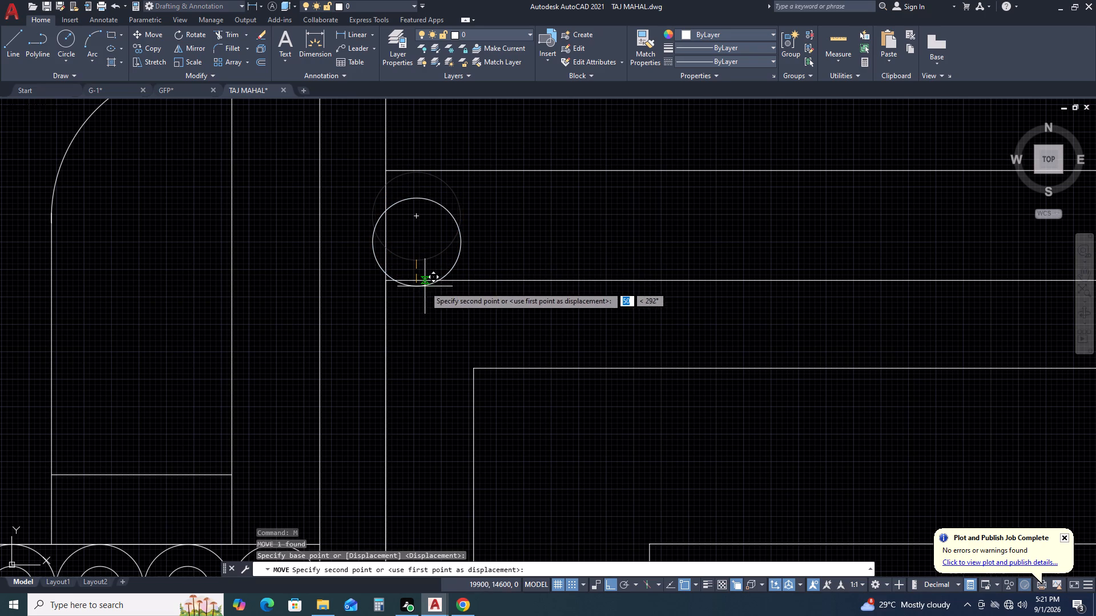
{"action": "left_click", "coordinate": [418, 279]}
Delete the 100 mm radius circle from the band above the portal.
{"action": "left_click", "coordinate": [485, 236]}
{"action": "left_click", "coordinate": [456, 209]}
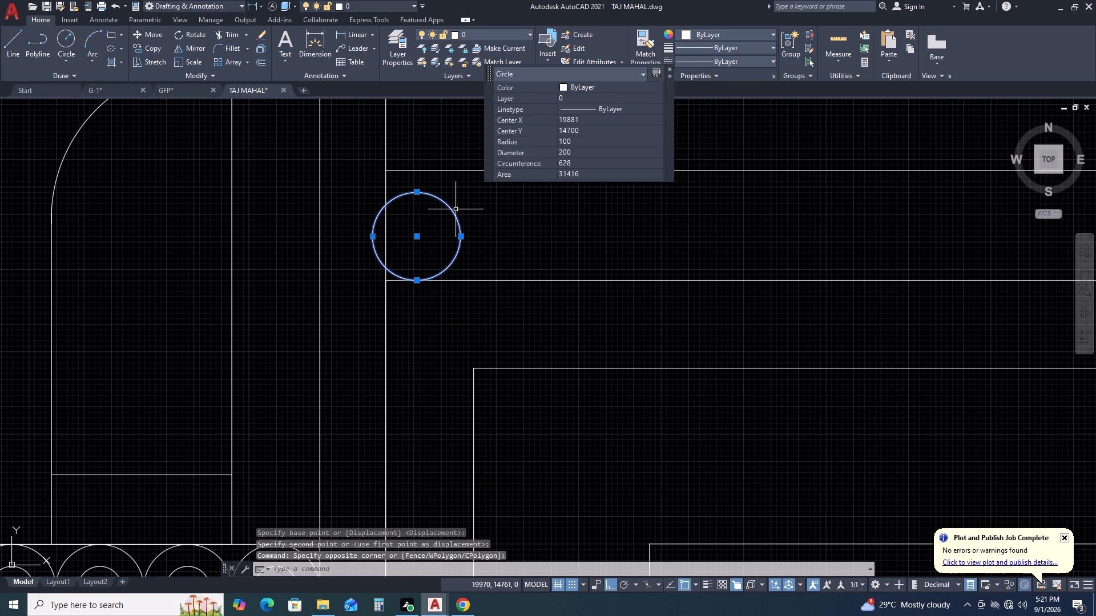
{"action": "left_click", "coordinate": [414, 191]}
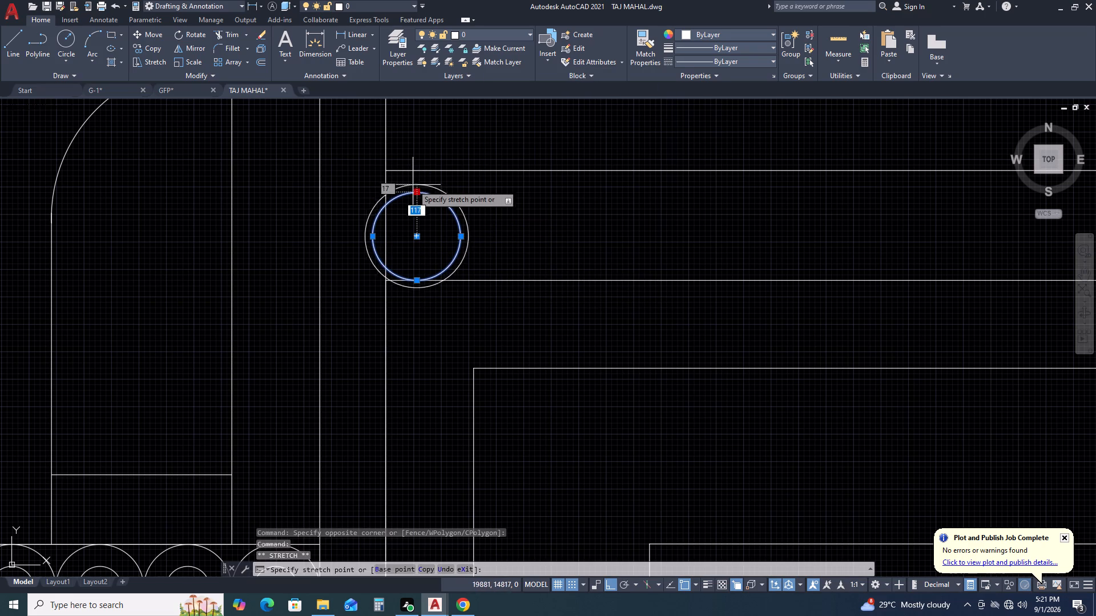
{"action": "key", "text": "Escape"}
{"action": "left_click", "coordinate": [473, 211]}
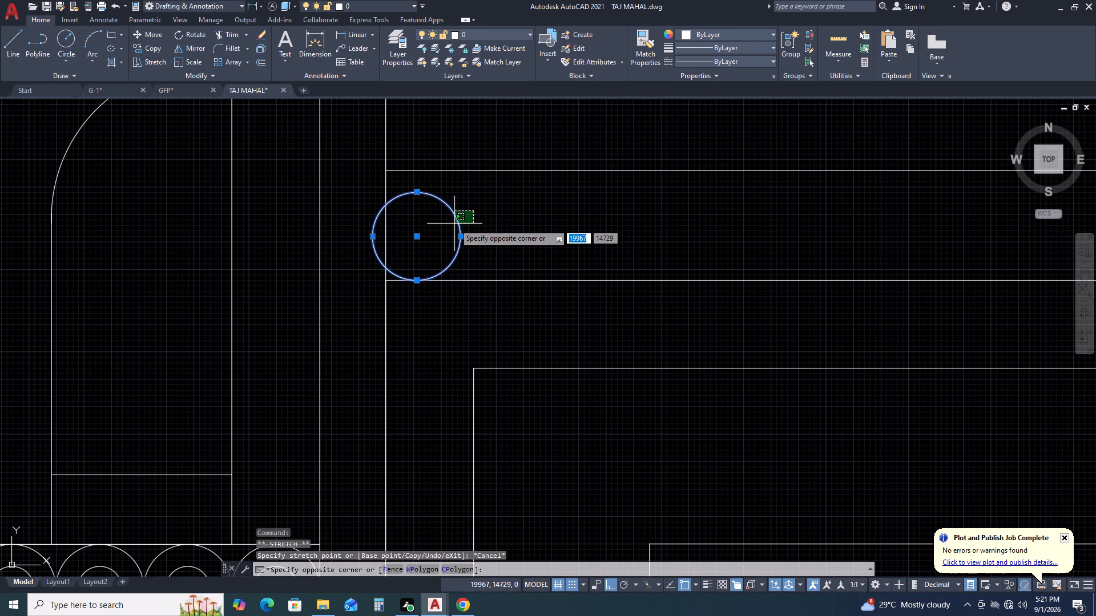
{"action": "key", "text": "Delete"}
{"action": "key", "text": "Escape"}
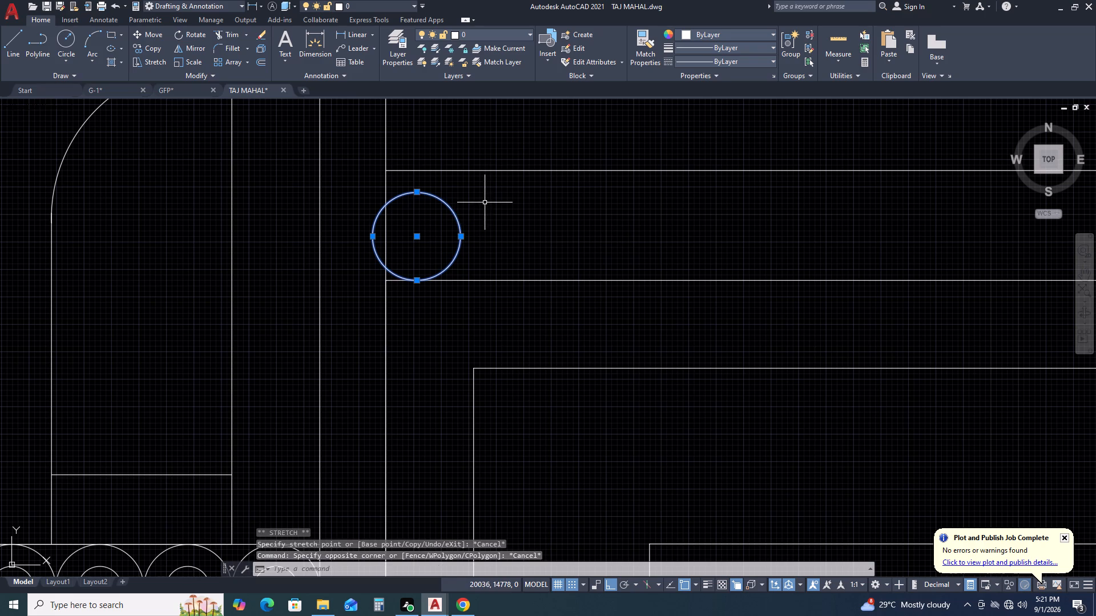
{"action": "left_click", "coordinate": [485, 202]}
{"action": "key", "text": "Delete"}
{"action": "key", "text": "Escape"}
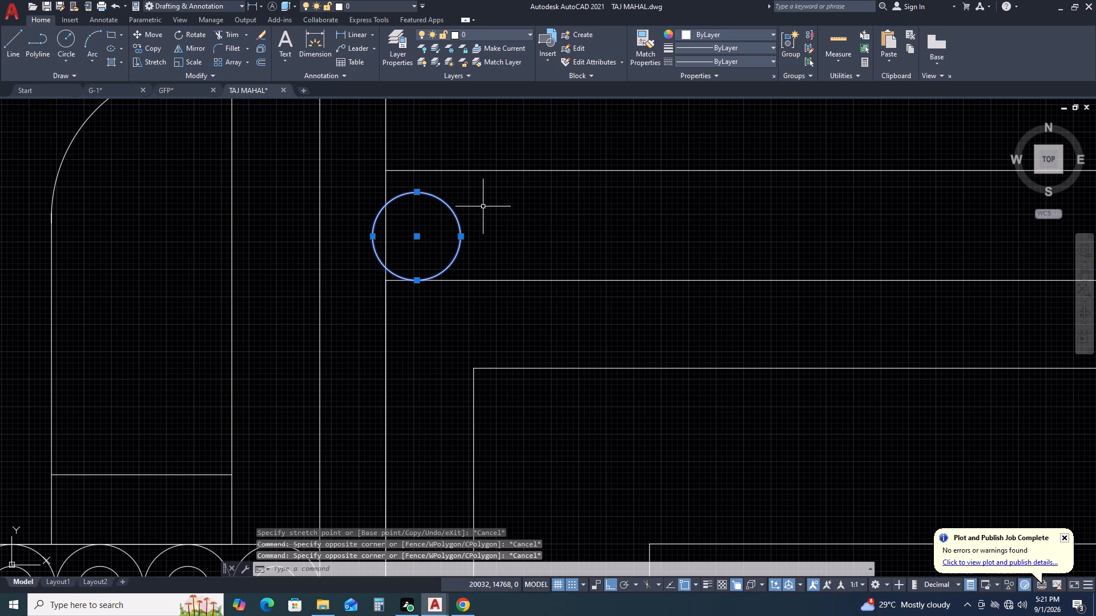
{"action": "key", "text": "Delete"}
Draw a circle of radius 125 mm near the left end of the band above the portal frame.
{"action": "key", "text": "c"}
{"action": "key", "text": "space"}
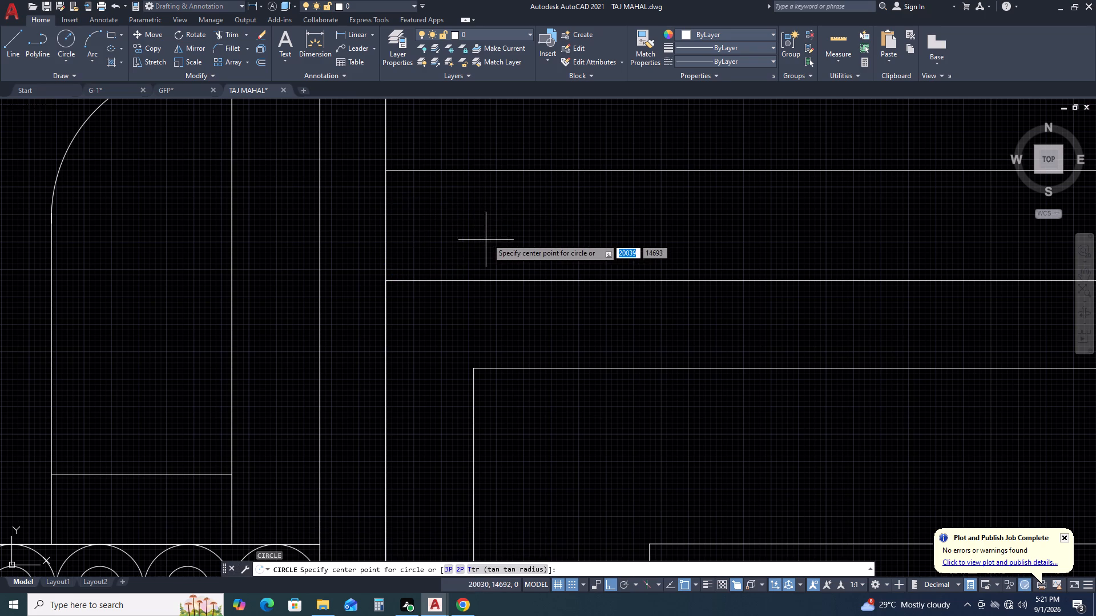
{"action": "left_click", "coordinate": [502, 220]}
{"action": "type", "text": "125"}
{"action": "key", "text": "Return"}
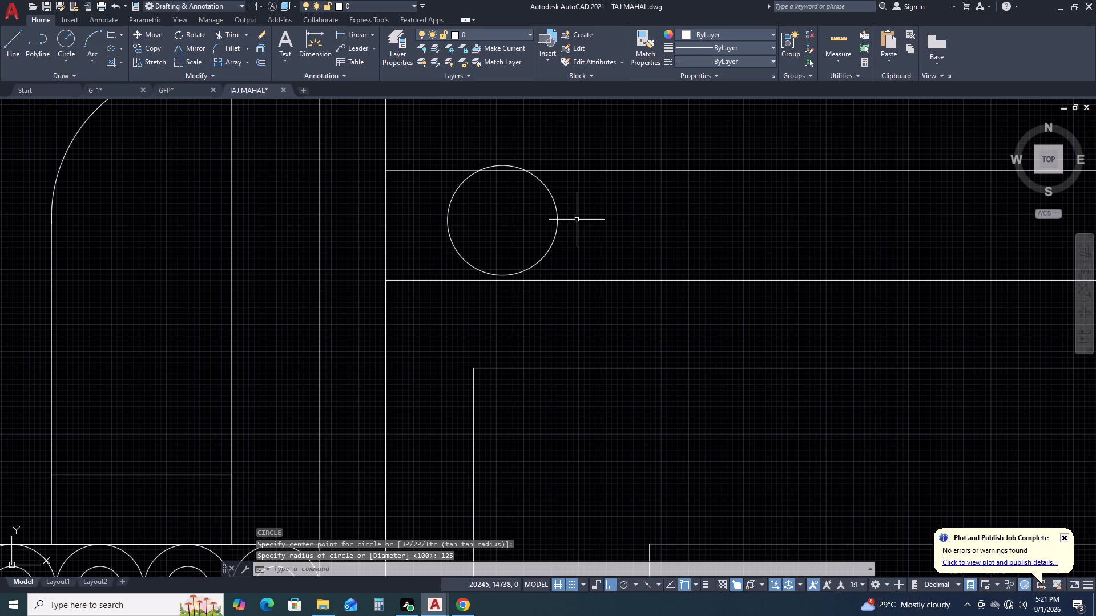
Move the 125 mm radius circle horizontally so its left quadrant touches the left central pillar's inner edge.
{"action": "left_click", "coordinate": [577, 220]}
{"action": "left_click", "coordinate": [568, 227]}
{"action": "left_click", "coordinate": [542, 215]}
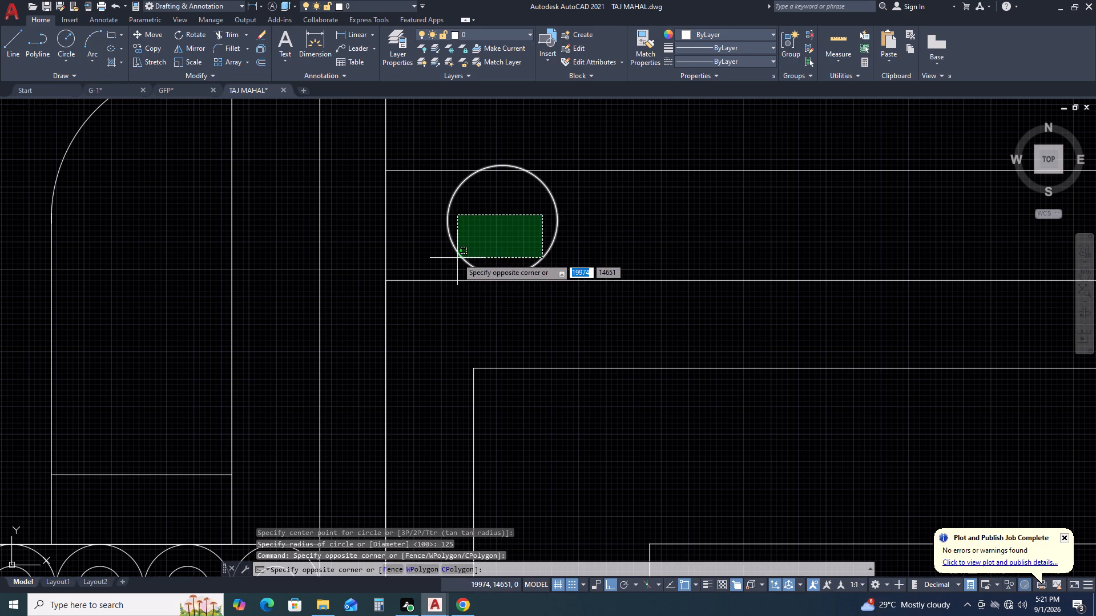
{"action": "left_click", "coordinate": [444, 252]}
{"action": "key", "text": "m"}
{"action": "key", "text": "space"}
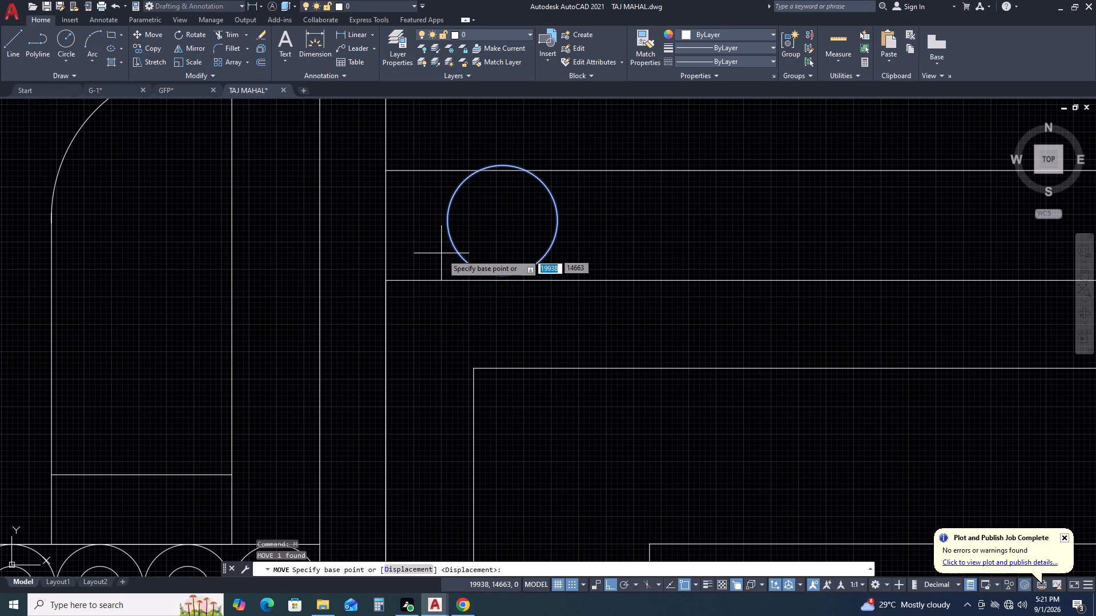
{"action": "left_click", "coordinate": [447, 221]}
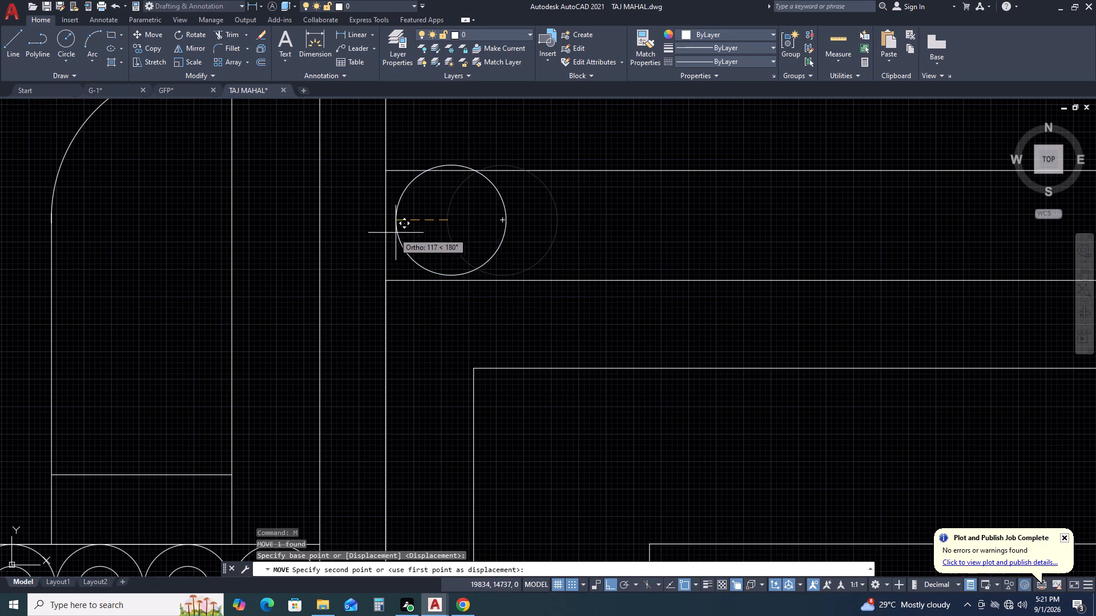
{"action": "left_click", "coordinate": [385, 221]}
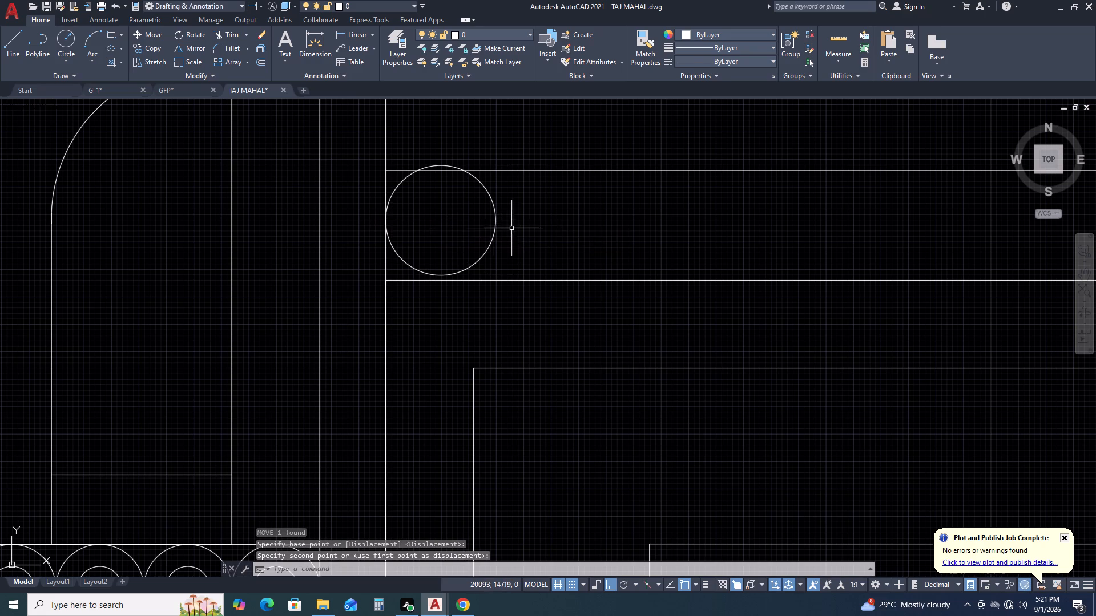
Move the circle vertically so its bottom quadrant rests on the band's lower line.
{"action": "left_click_drag", "start_coordinate": [516, 227], "coordinate": [504, 222]}
{"action": "left_click", "coordinate": [475, 192]}
{"action": "middle_click_drag", "start_coordinate": [505, 257], "coordinate": [619, 262]}
{"action": "key", "text": "m"}
{"action": "key", "text": "space"}
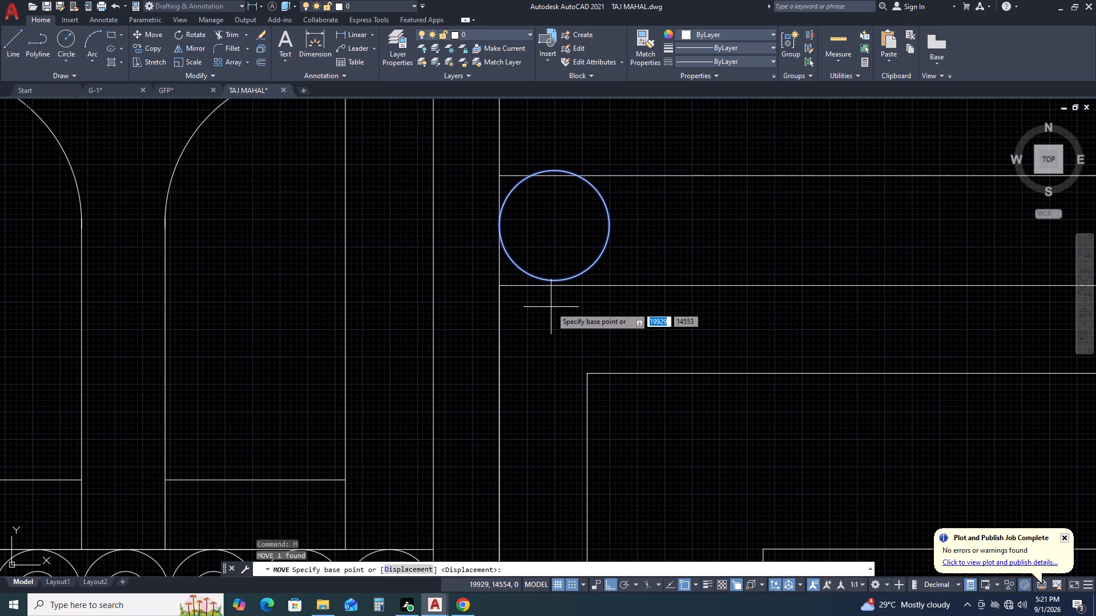
{"action": "scroll", "coordinate": [559, 278], "scroll_direction": "up", "scroll_amount": 3}
{"action": "left_click", "coordinate": [533, 289]}
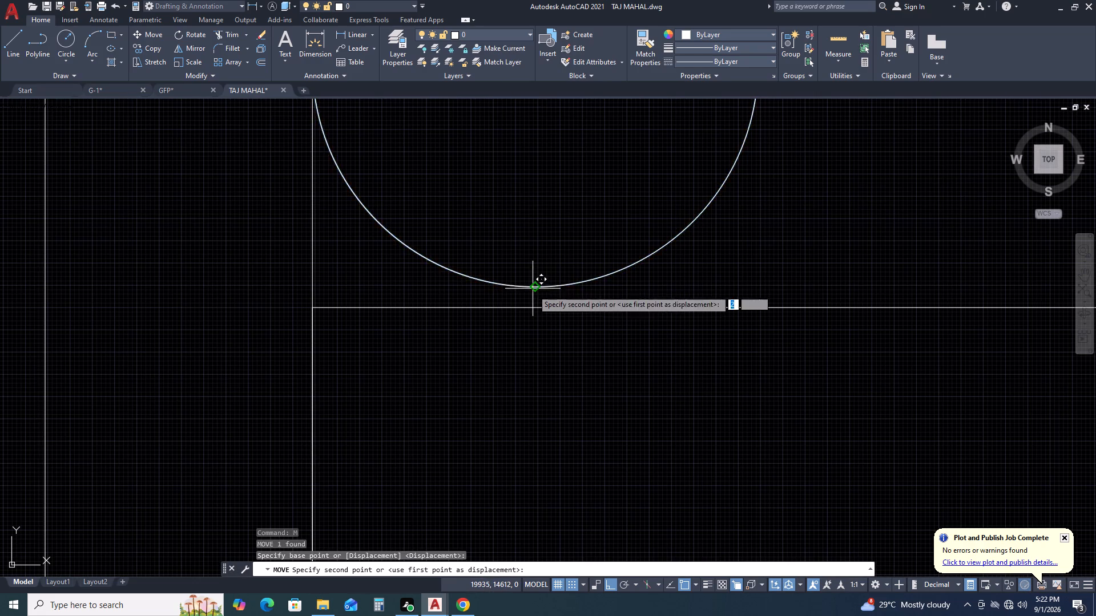
{"action": "left_click", "coordinate": [535, 309]}
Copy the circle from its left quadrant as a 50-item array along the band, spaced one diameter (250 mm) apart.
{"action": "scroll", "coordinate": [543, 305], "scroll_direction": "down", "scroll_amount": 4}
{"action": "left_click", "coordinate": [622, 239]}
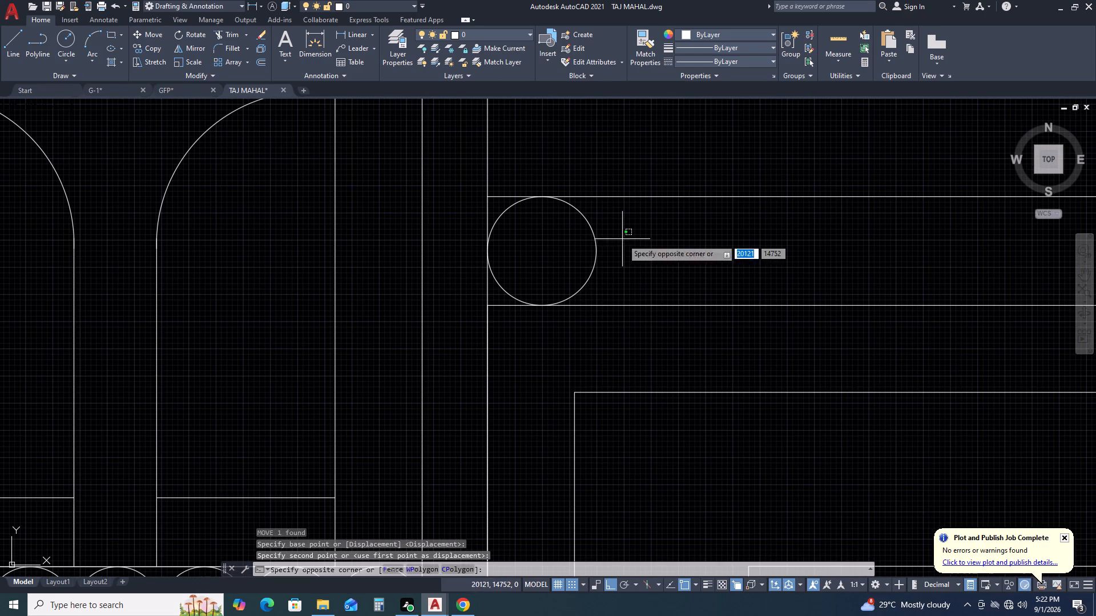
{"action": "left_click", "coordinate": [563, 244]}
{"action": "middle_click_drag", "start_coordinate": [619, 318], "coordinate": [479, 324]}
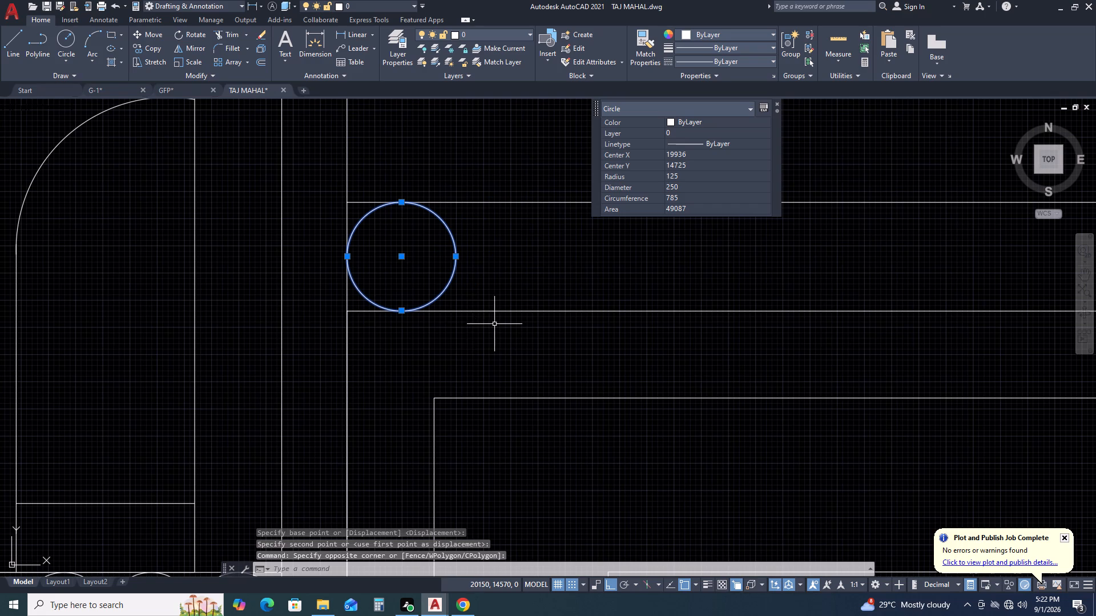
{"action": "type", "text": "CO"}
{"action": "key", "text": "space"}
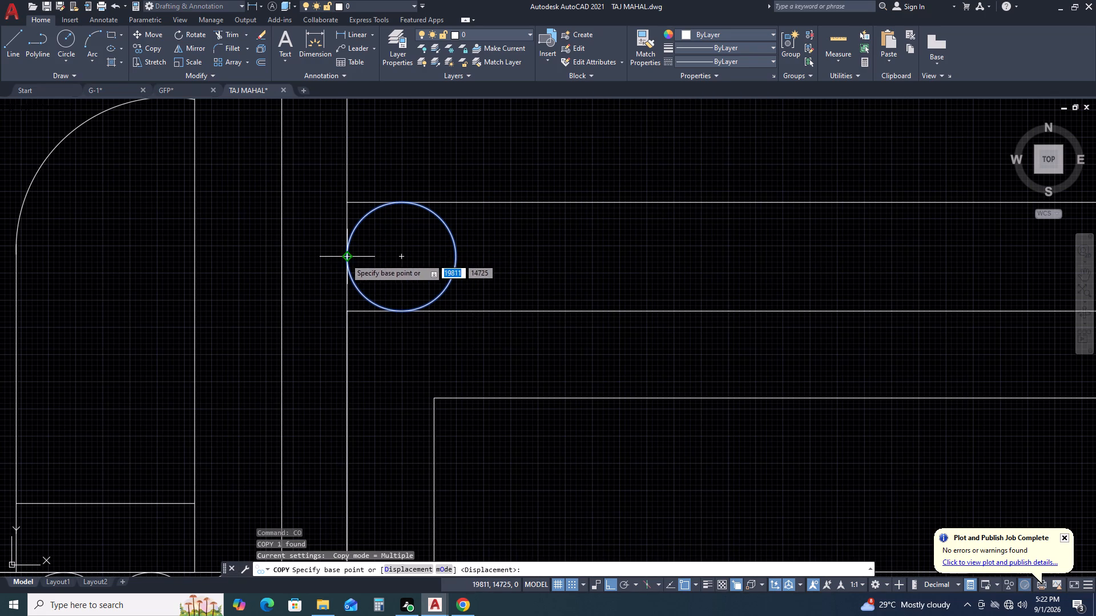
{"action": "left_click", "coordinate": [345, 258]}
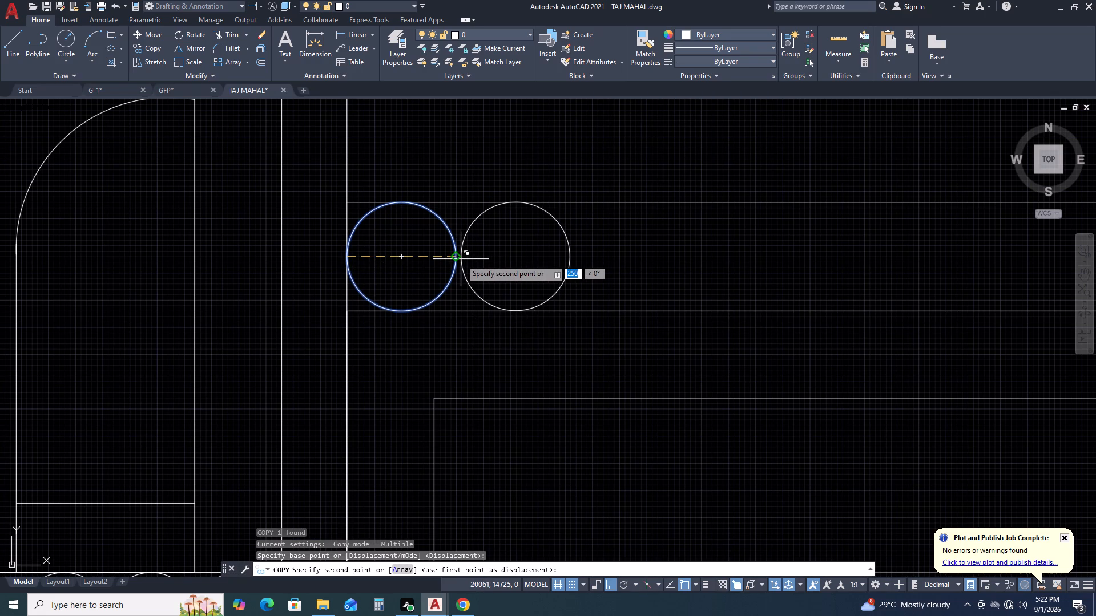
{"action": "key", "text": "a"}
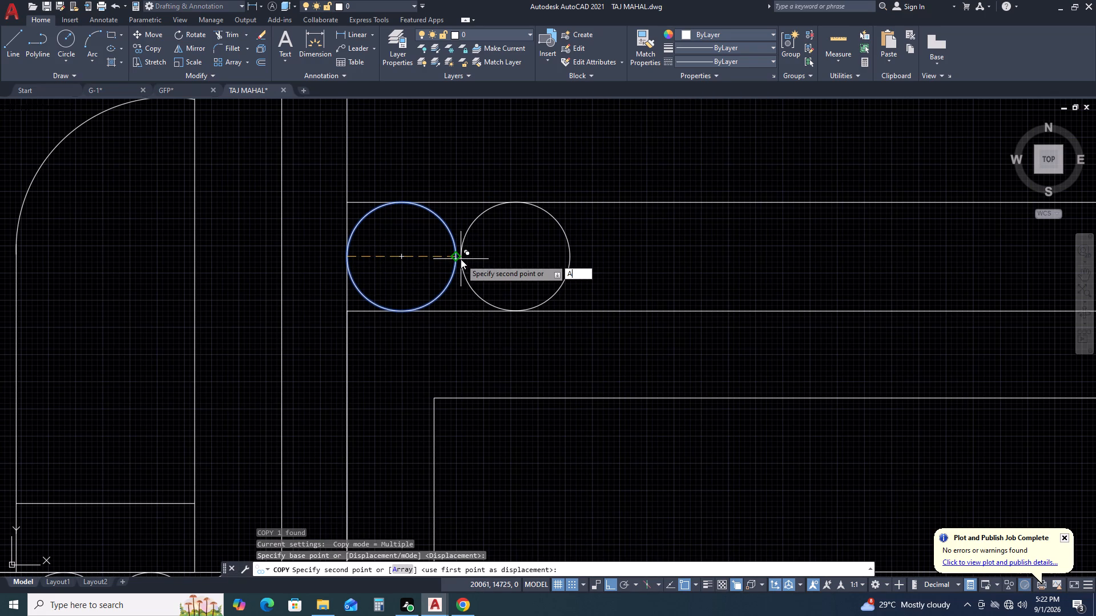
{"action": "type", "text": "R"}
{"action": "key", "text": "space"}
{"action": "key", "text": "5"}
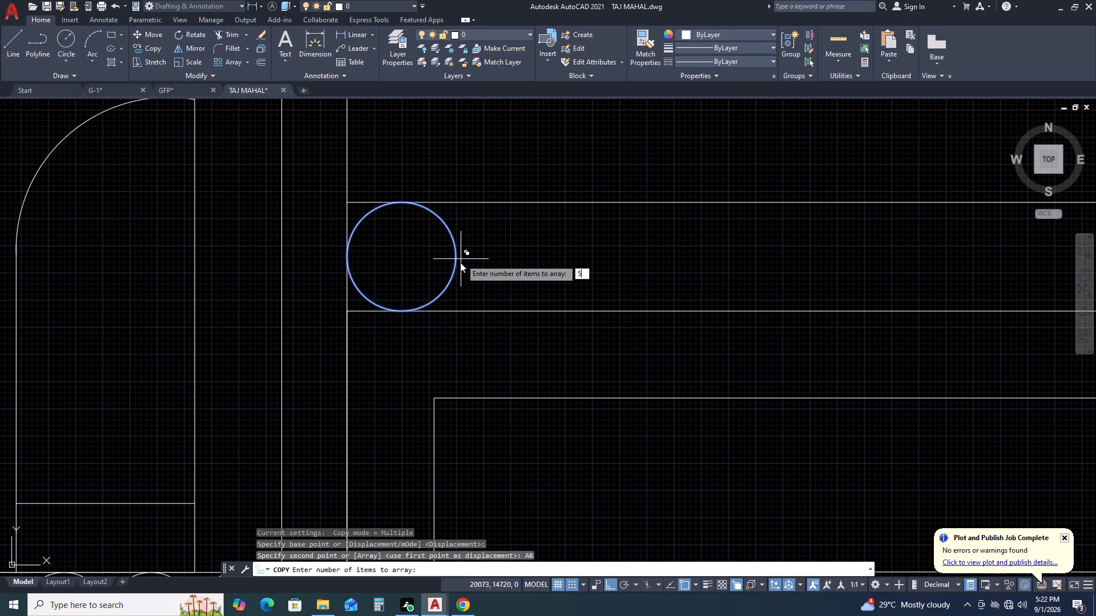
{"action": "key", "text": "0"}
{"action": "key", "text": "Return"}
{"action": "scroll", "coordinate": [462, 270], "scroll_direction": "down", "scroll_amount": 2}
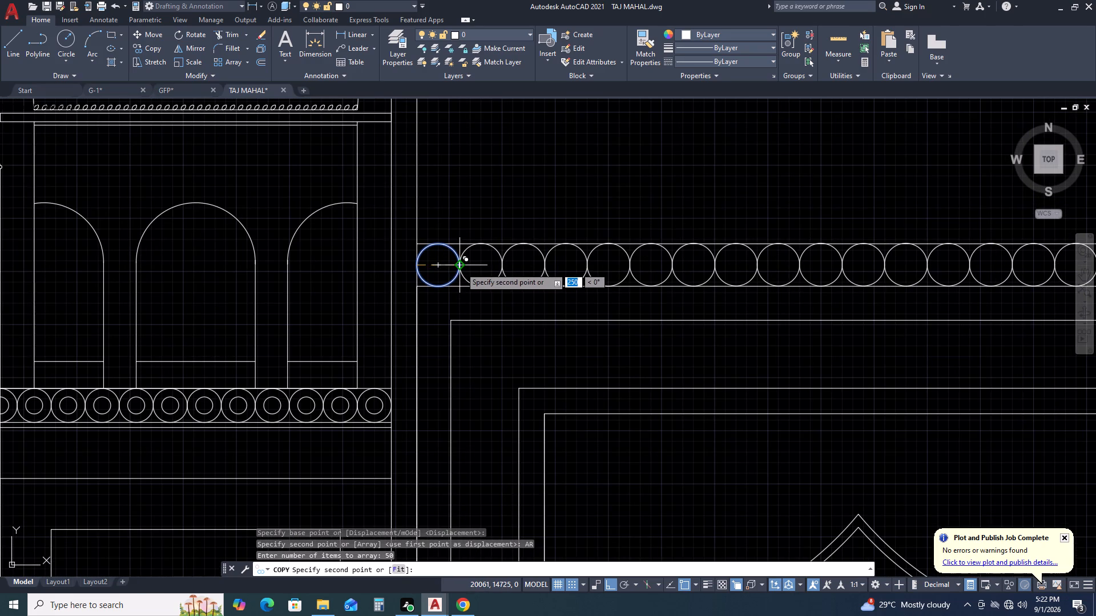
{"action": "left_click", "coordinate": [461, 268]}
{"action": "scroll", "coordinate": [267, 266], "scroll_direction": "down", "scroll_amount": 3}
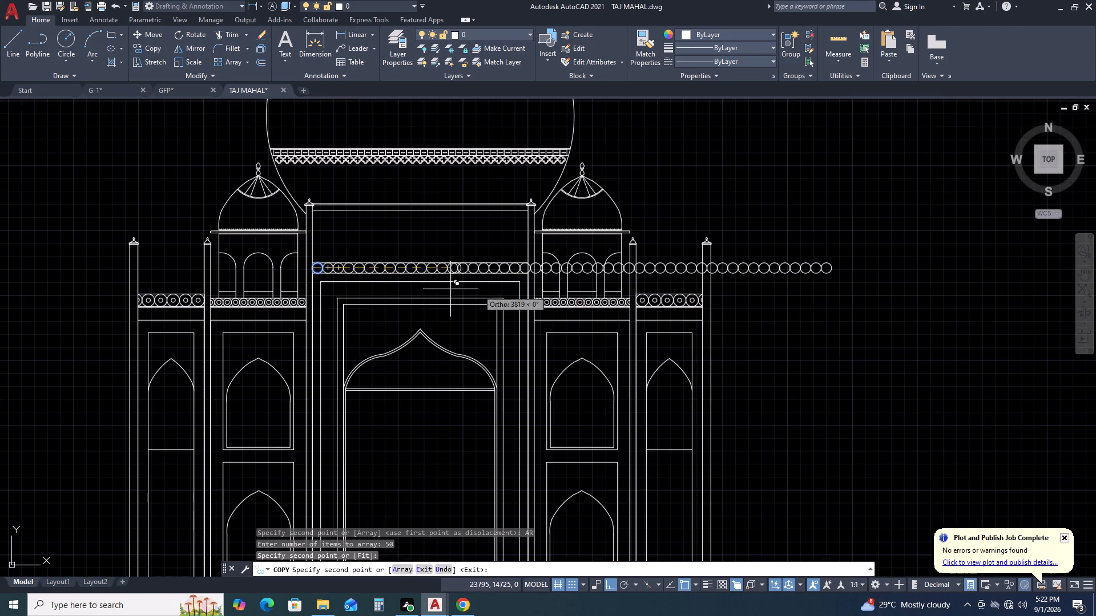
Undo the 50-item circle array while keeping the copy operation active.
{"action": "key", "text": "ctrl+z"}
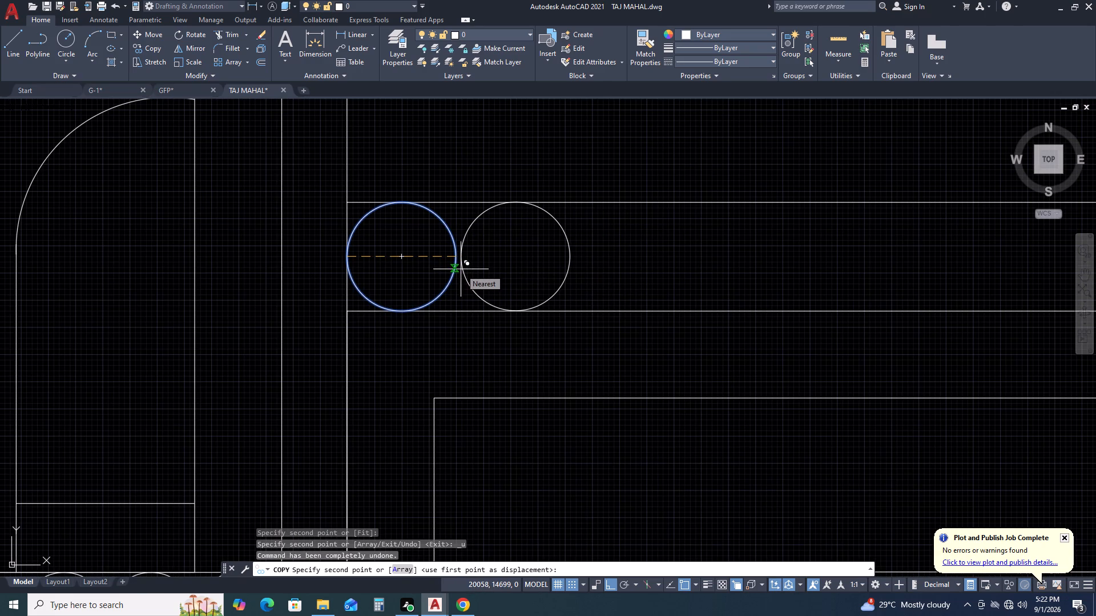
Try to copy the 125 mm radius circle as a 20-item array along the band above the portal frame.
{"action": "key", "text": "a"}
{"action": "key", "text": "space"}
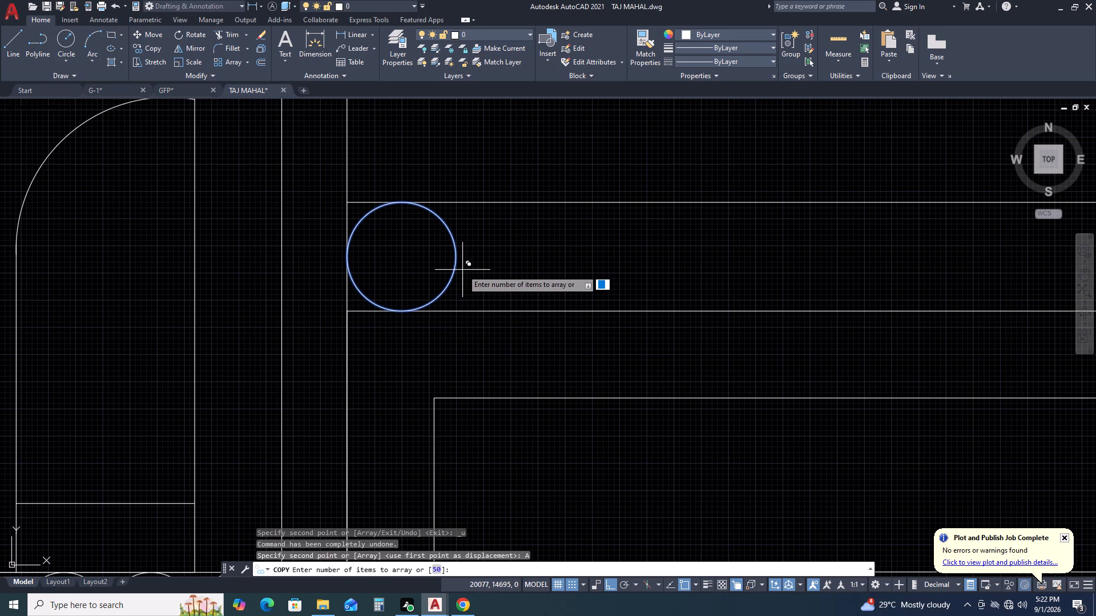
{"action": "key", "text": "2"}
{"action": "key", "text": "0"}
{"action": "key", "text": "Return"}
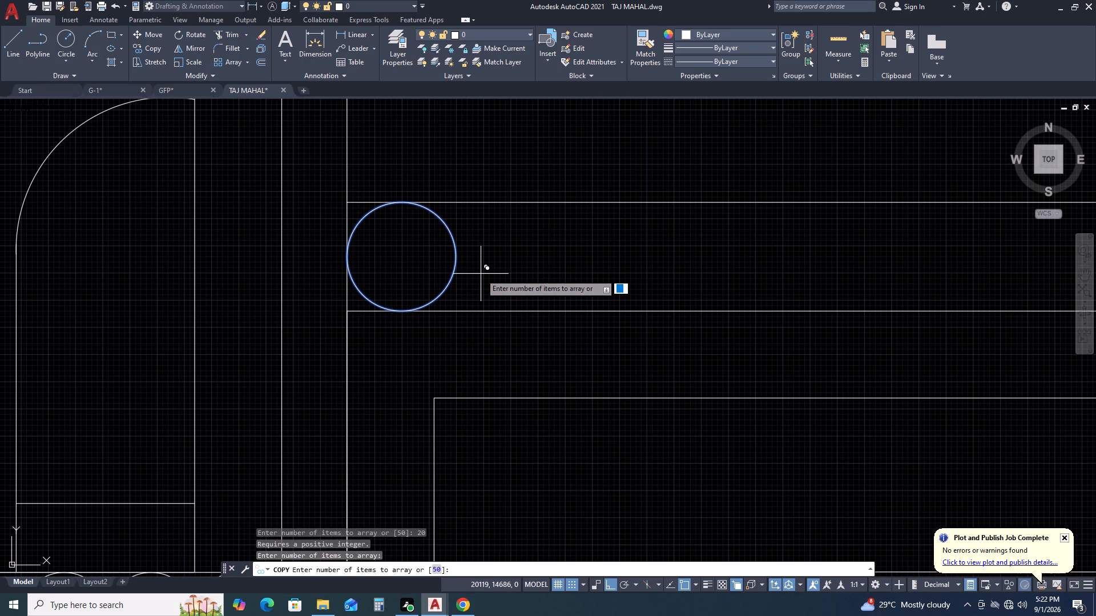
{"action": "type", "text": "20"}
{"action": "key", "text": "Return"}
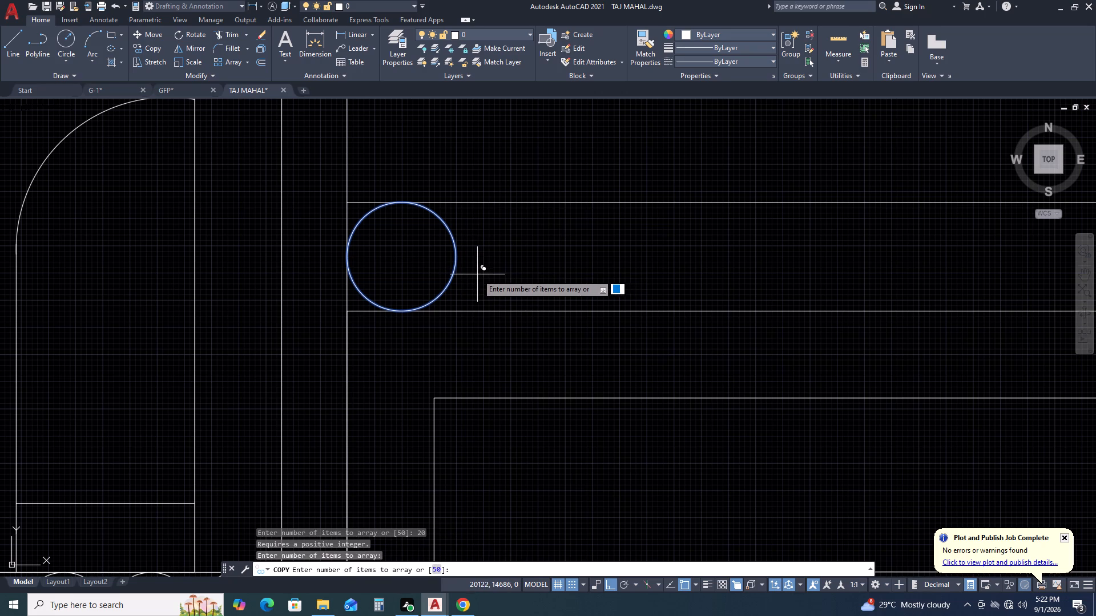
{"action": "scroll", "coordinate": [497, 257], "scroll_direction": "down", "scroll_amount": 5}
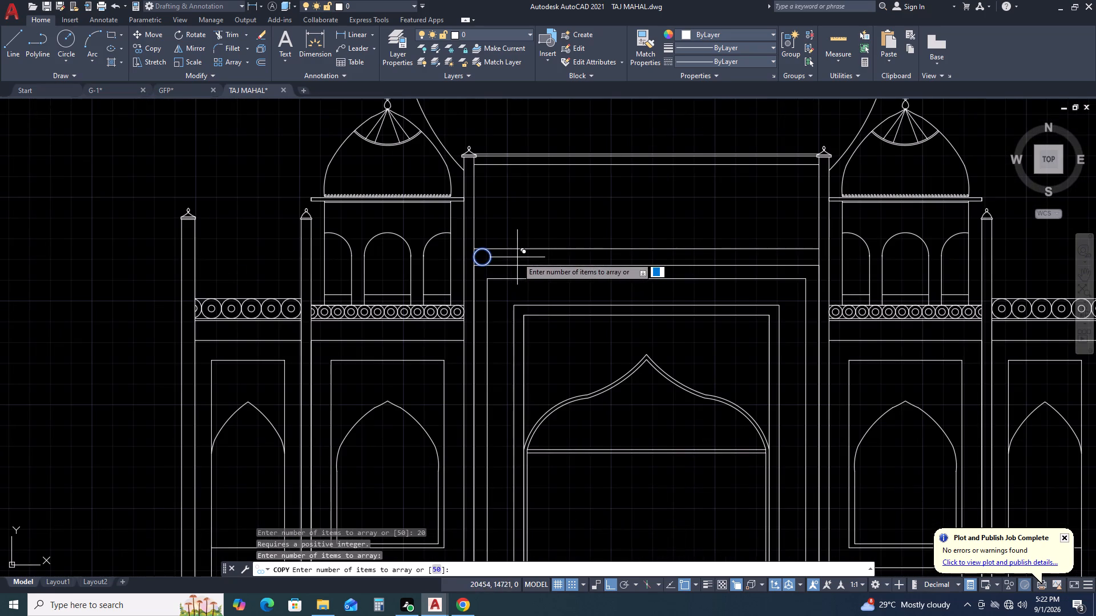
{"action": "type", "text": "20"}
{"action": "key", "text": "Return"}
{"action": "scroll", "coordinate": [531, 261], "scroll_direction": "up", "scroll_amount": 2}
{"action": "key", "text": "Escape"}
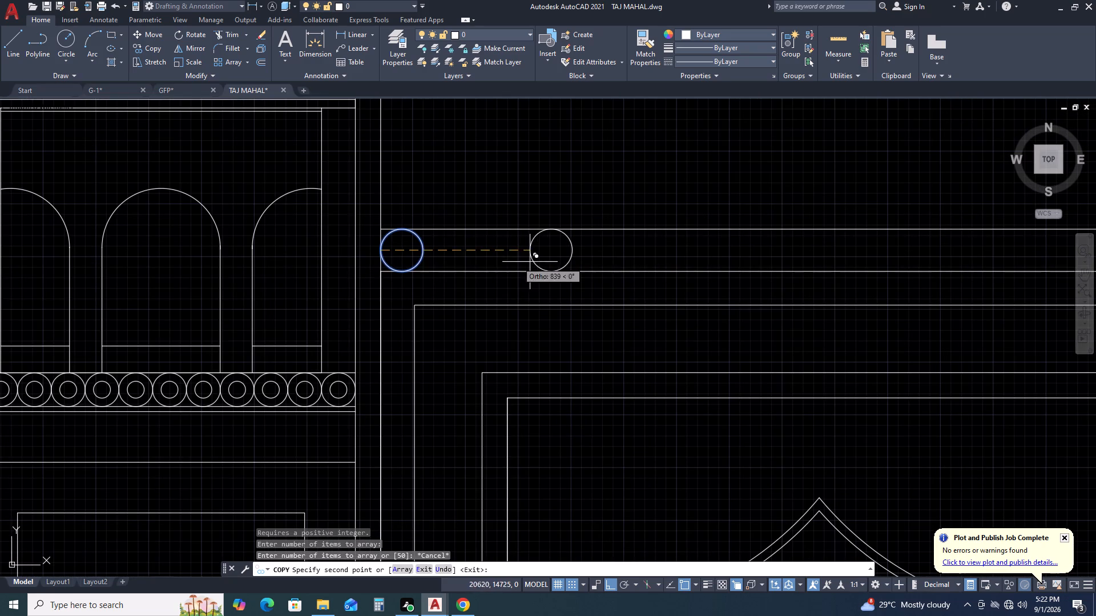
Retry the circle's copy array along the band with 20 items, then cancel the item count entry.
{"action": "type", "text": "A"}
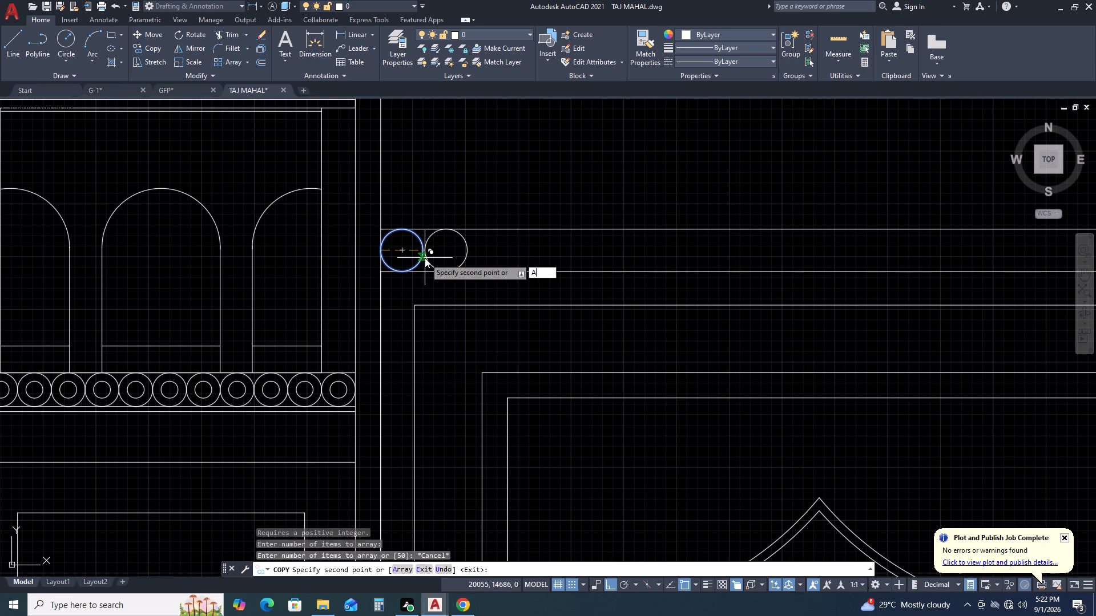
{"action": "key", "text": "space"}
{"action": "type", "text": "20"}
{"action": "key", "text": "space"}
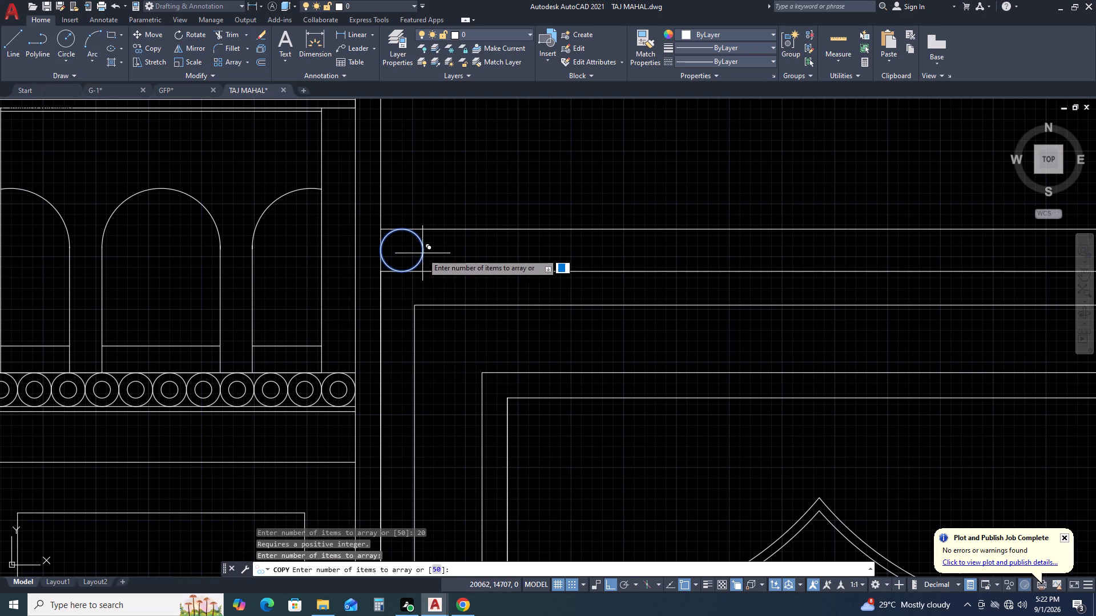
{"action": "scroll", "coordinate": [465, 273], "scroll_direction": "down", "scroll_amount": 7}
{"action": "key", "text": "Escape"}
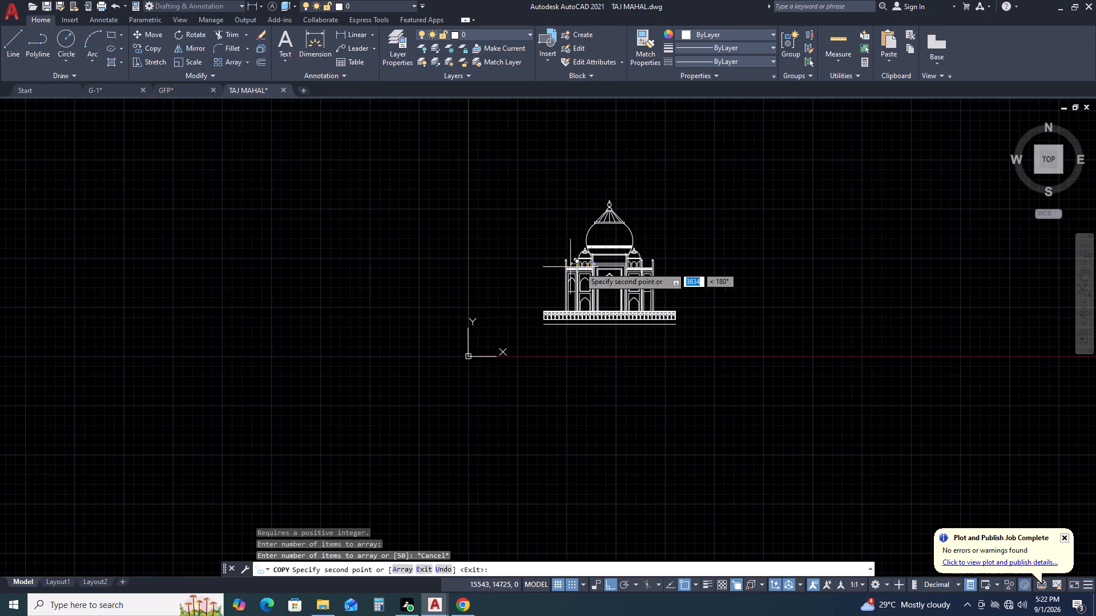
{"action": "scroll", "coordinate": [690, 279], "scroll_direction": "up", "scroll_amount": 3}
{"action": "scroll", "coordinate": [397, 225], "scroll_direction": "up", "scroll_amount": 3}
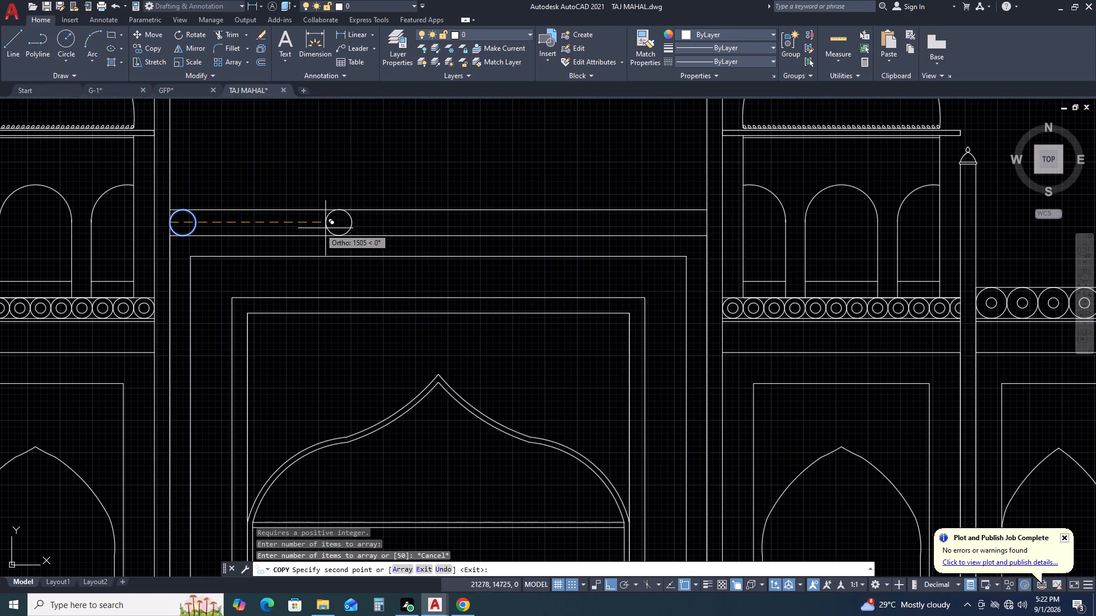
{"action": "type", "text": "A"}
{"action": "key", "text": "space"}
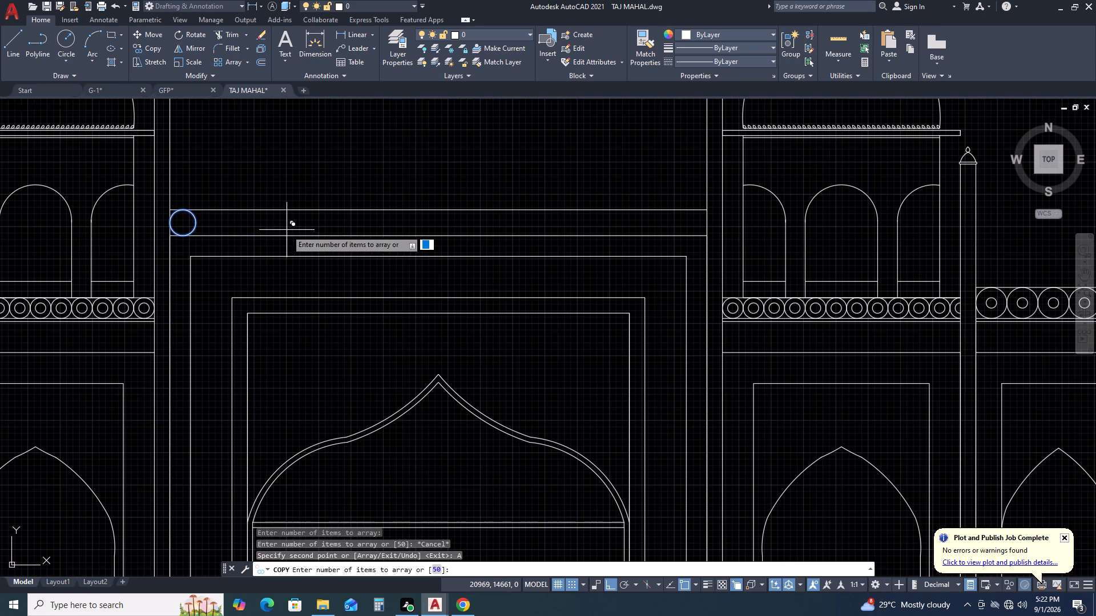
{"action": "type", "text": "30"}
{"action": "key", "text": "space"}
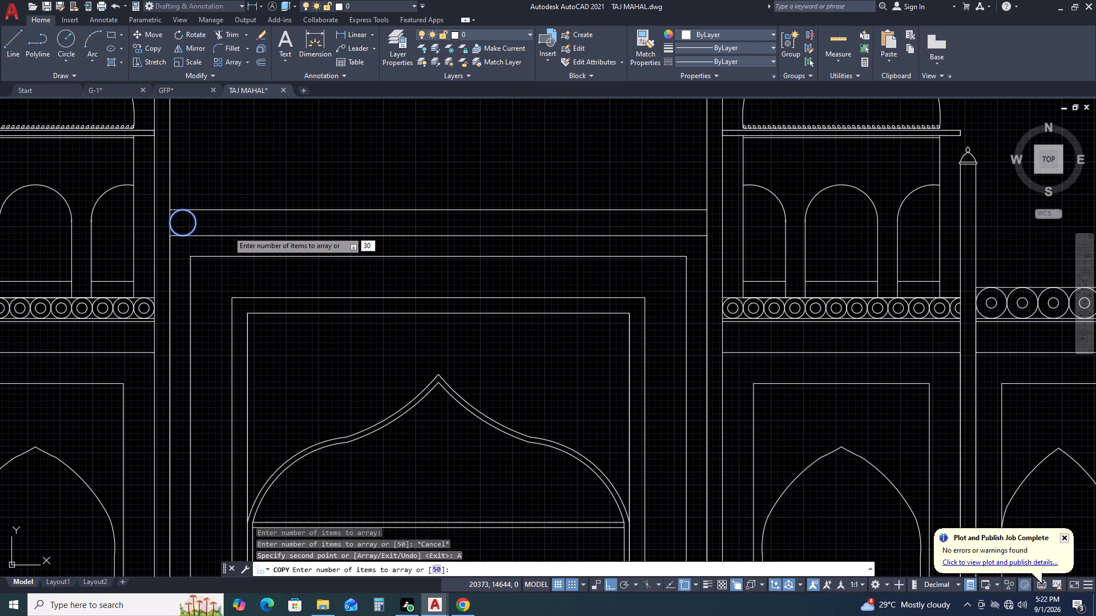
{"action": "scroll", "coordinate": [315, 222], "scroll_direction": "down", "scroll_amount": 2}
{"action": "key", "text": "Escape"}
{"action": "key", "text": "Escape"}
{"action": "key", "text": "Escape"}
Copy the circle in the band above the central arch as a 30-item horizontal array, spaced one circle diameter so neighbours touch.
{"action": "scroll", "coordinate": [276, 219], "scroll_direction": "up", "scroll_amount": 3}
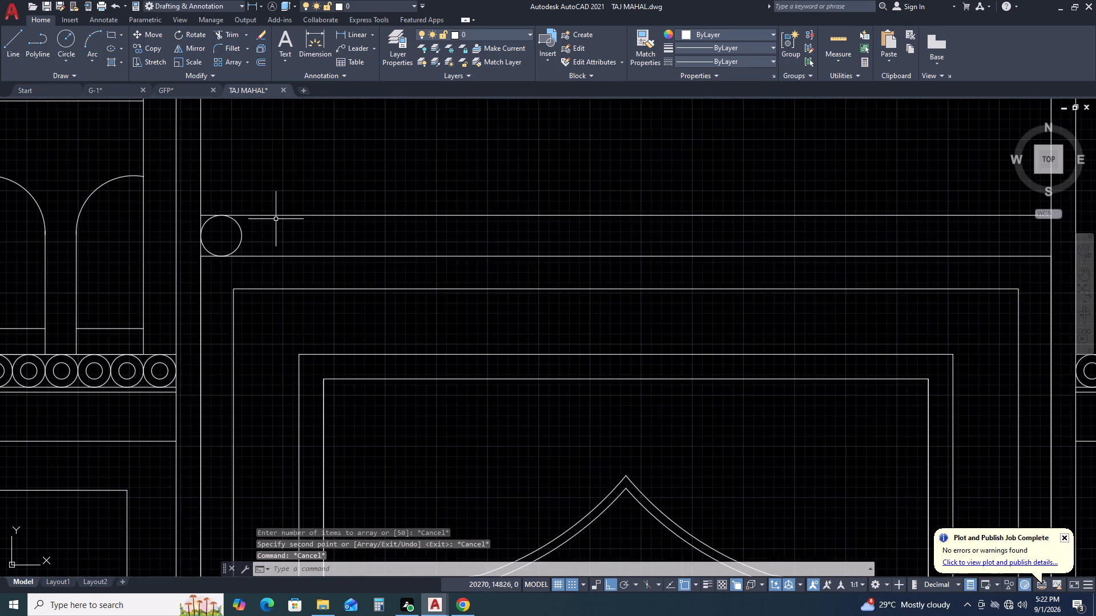
{"action": "scroll", "coordinate": [250, 224], "scroll_direction": "up", "scroll_amount": 1}
{"action": "left_click_drag", "start_coordinate": [267, 227], "coordinate": [244, 230]}
{"action": "left_click", "coordinate": [208, 238]}
{"action": "key", "text": "c"}
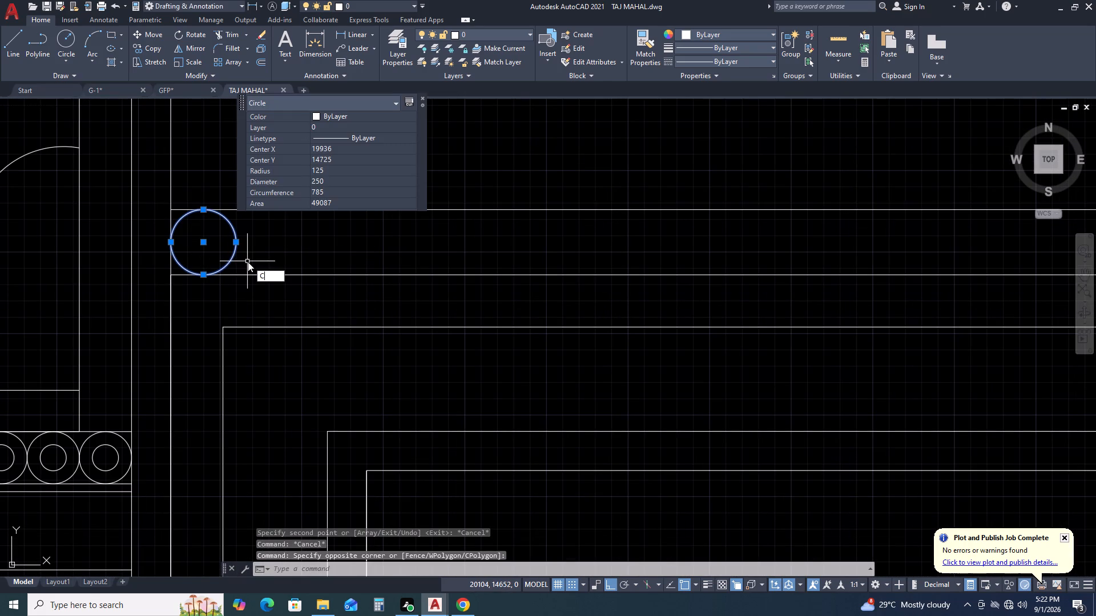
{"action": "key", "text": "o"}
{"action": "key", "text": "space"}
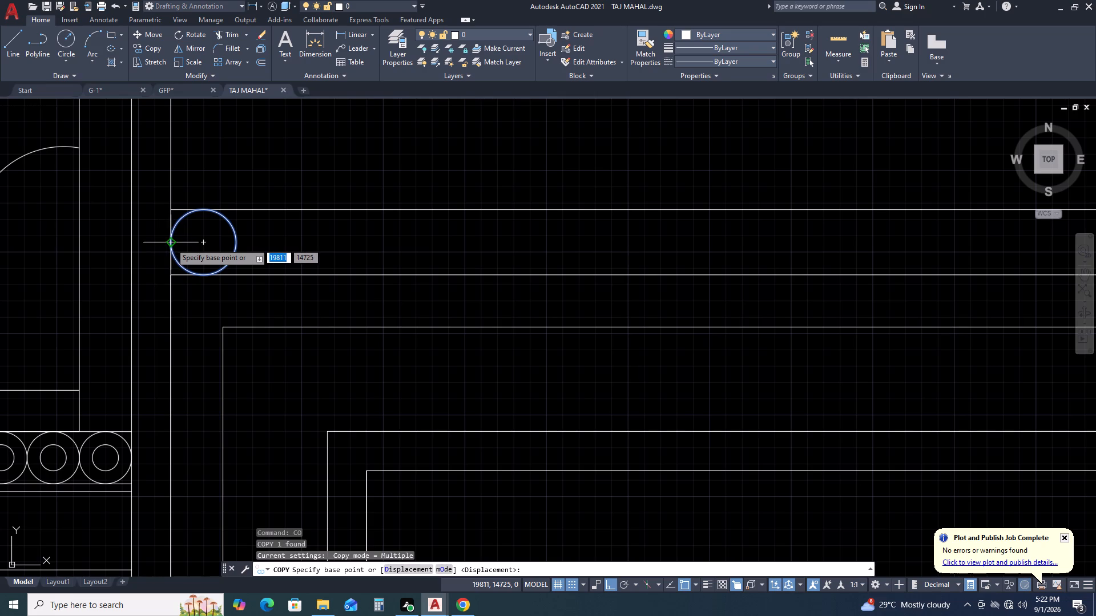
{"action": "left_click", "coordinate": [174, 242]}
{"action": "key", "text": "a"}
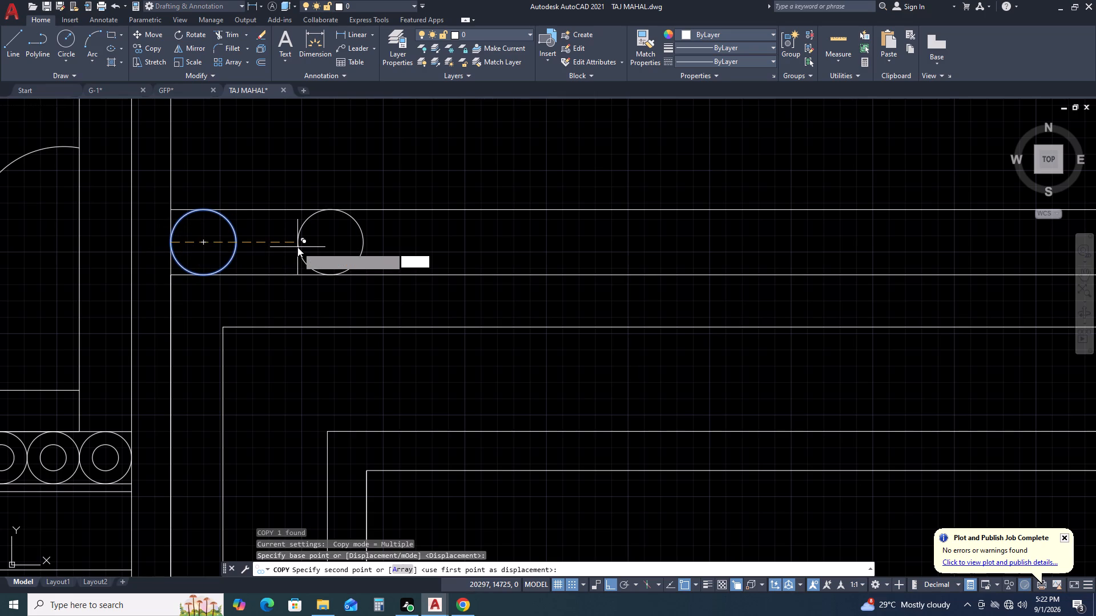
{"action": "key", "text": "r"}
{"action": "key", "text": "space"}
{"action": "type", "text": "3"}
{"action": "type", "text": "0"}
{"action": "key", "text": "space"}
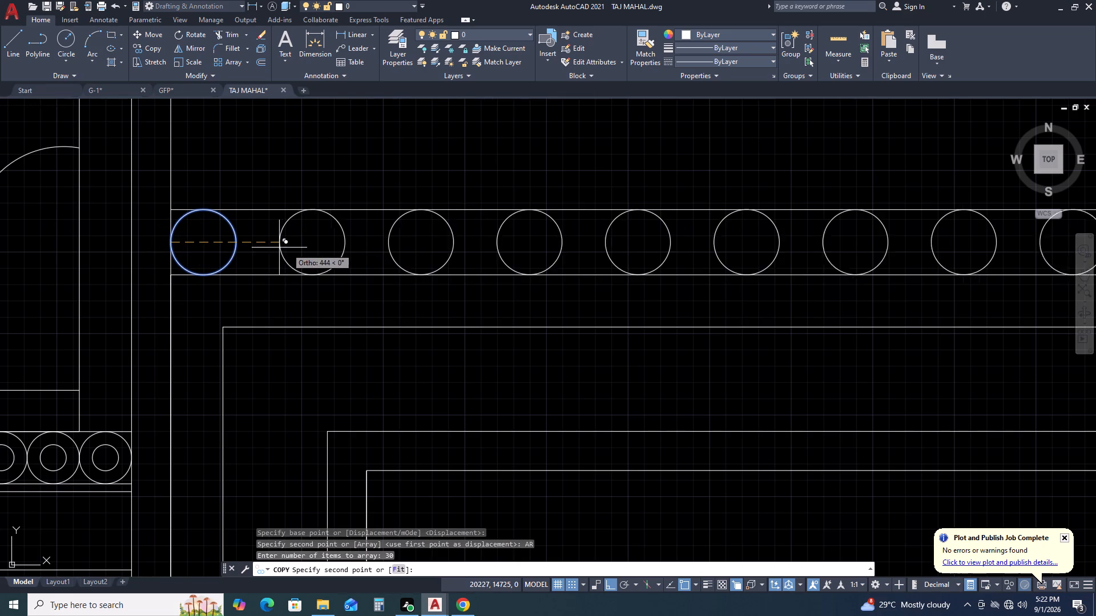
{"action": "left_click", "coordinate": [236, 242]}
{"action": "scroll", "coordinate": [232, 249], "scroll_direction": "down", "scroll_amount": 2}
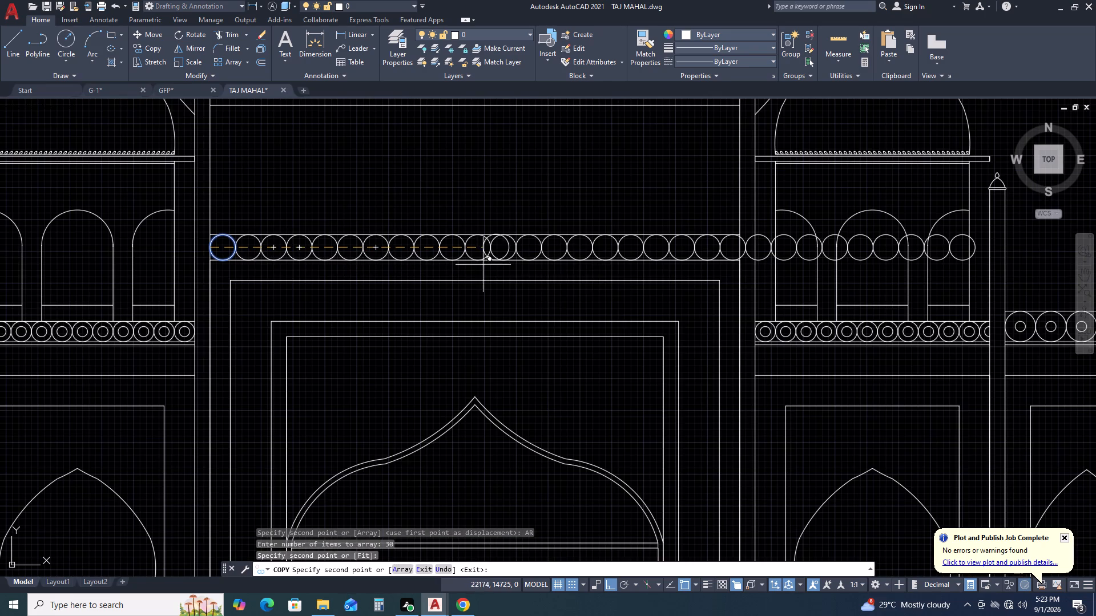
{"action": "key", "text": "Escape"}
Delete the nine surplus circles that run past the right end of the central band across the side arches.
{"action": "middle_click_drag", "start_coordinate": [840, 218], "coordinate": [654, 229]}
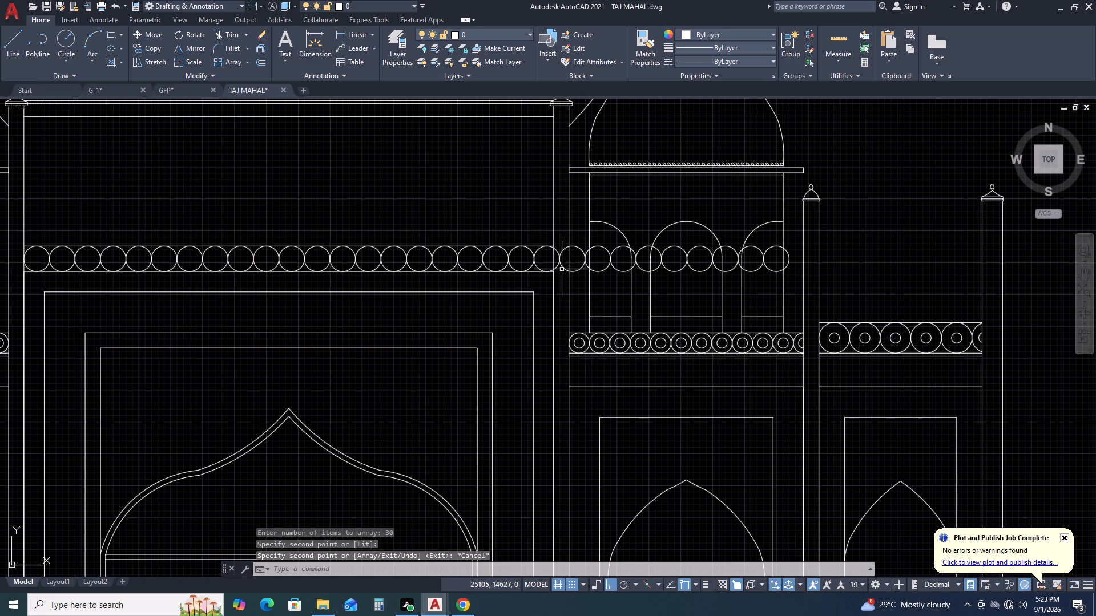
{"action": "scroll", "coordinate": [567, 253], "scroll_direction": "up", "scroll_amount": 1}
{"action": "left_click_drag", "start_coordinate": [535, 201], "coordinate": [543, 206]}
{"action": "key", "text": "Escape"}
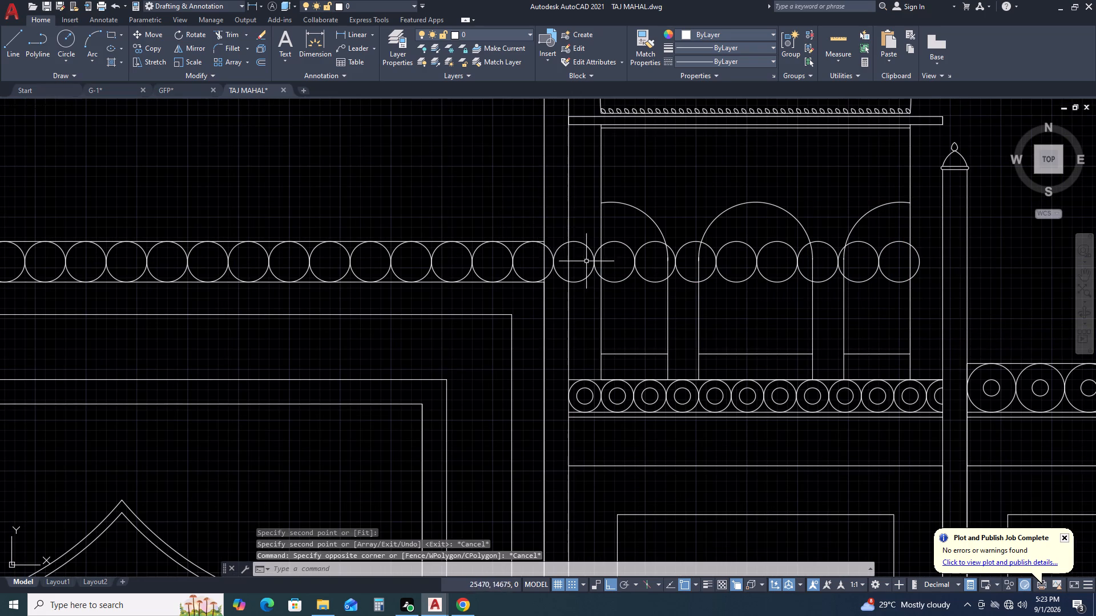
{"action": "left_click", "coordinate": [553, 219]}
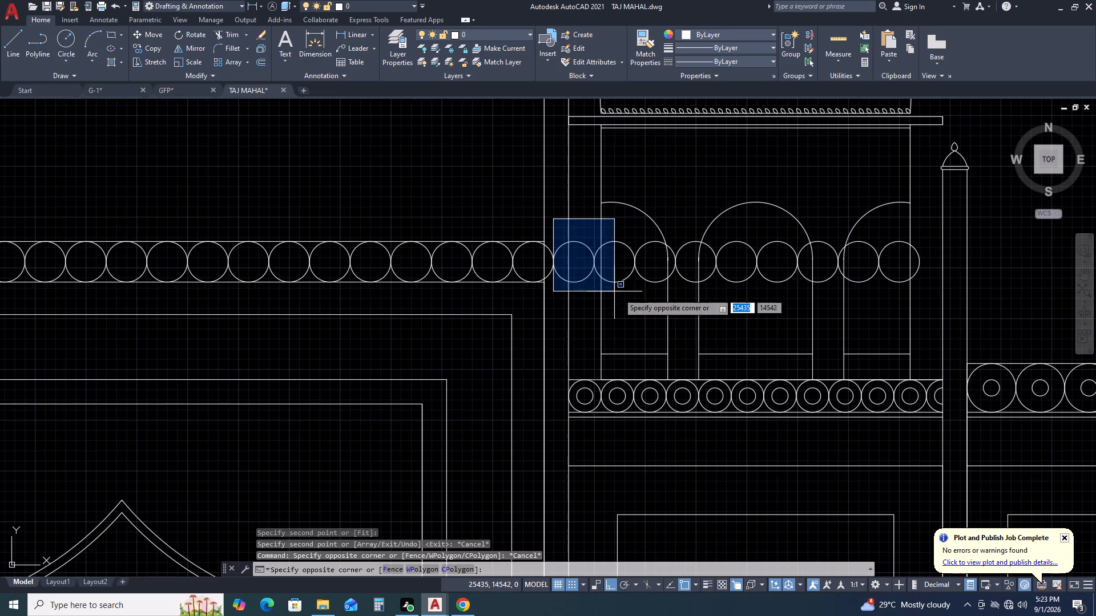
{"action": "left_click", "coordinate": [932, 327]}
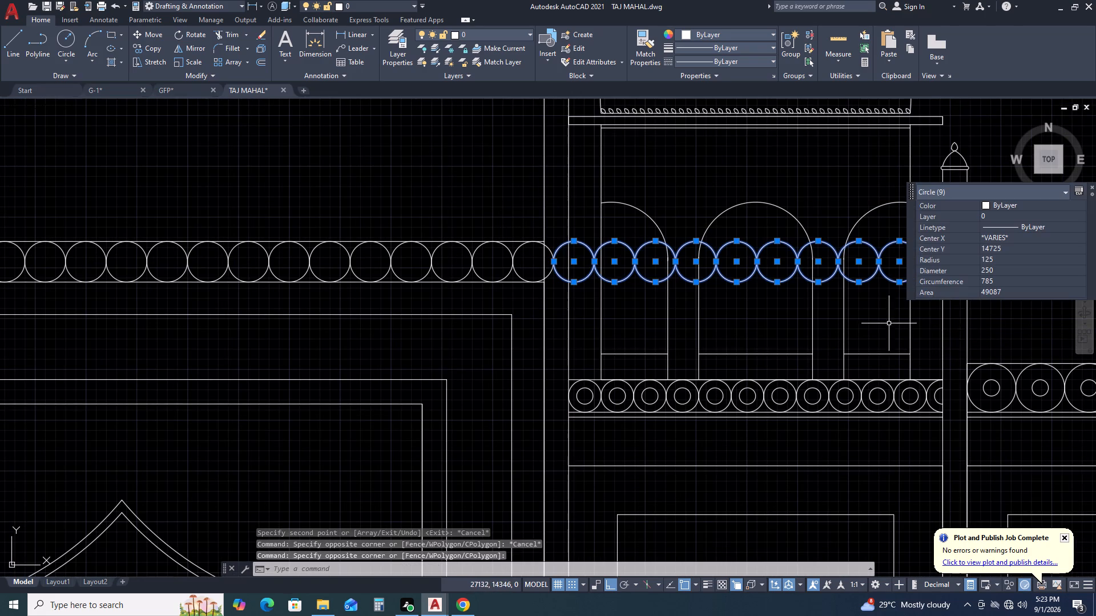
{"action": "key", "text": "Delete"}
Trim the last circle in the row at the vertical line closing the band's right end.
{"action": "middle_click_drag", "start_coordinate": [497, 290], "coordinate": [537, 305]}
{"action": "middle_click_drag", "start_coordinate": [549, 309], "coordinate": [562, 311]}
{"action": "middle_click_drag", "start_coordinate": [619, 314], "coordinate": [631, 313]}
{"action": "key", "text": "t"}
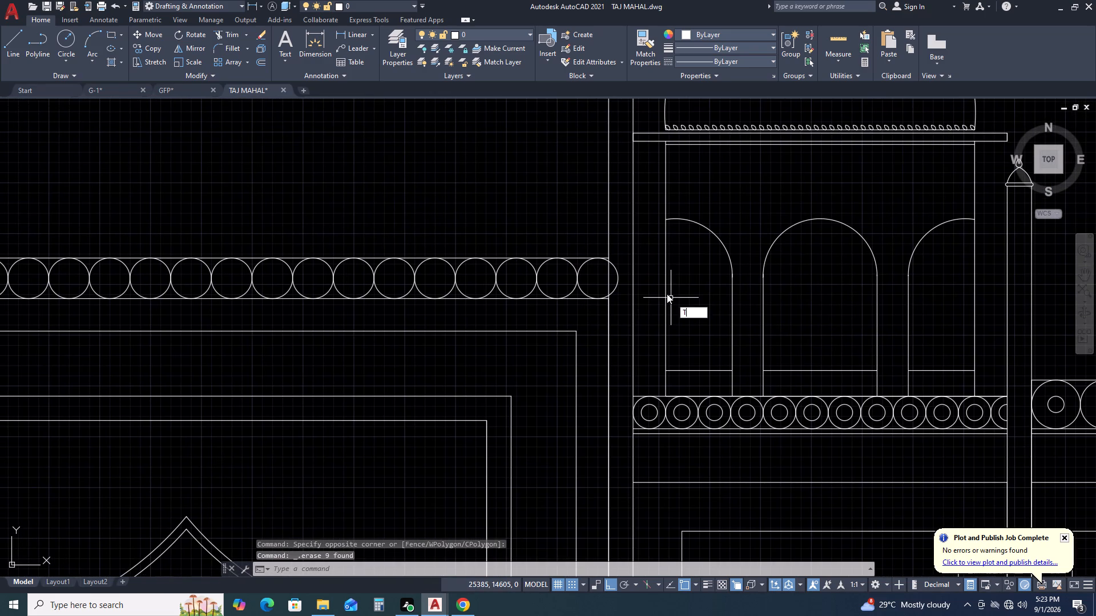
{"action": "key", "text": "r"}
{"action": "key", "text": "space"}
{"action": "scroll", "coordinate": [598, 284], "scroll_direction": "up", "scroll_amount": 3}
{"action": "left_click", "coordinate": [648, 169]}
{"action": "left_click", "coordinate": [654, 344]}
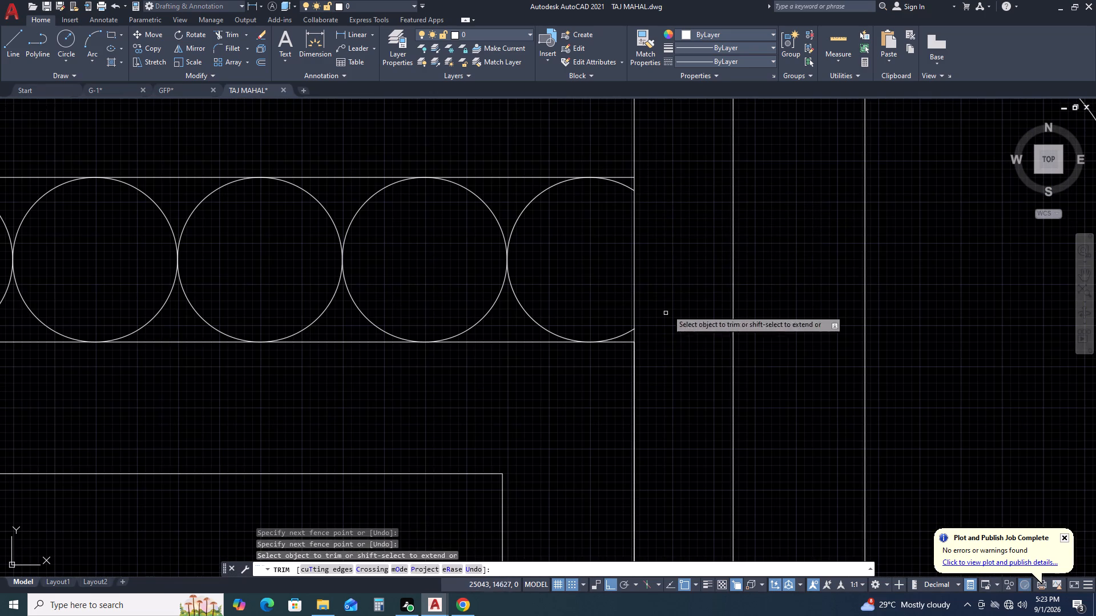
{"action": "scroll", "coordinate": [694, 284], "scroll_direction": "down", "scroll_amount": 4}
{"action": "middle_click_drag", "start_coordinate": [755, 253], "coordinate": [772, 312]}
{"action": "key", "text": "Escape"}
Draw a vertical polyline from where the first two circles meet up to the band's upper line.
{"action": "middle_click_drag", "start_coordinate": [591, 372], "coordinate": [675, 289]}
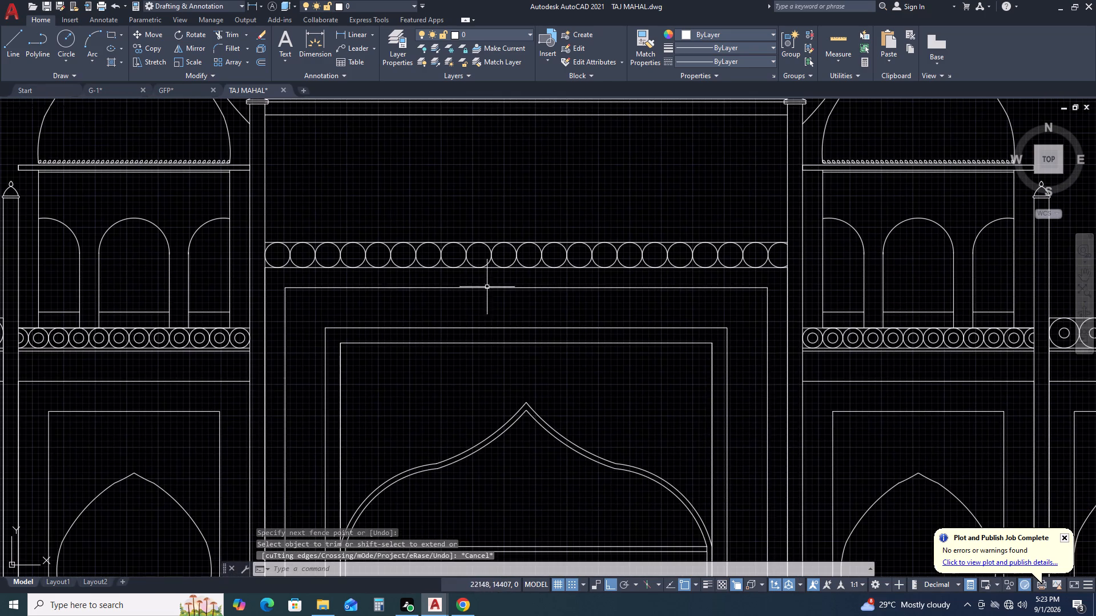
{"action": "middle_click_drag", "start_coordinate": [323, 292], "coordinate": [448, 289]}
{"action": "middle_click", "coordinate": [454, 286]}
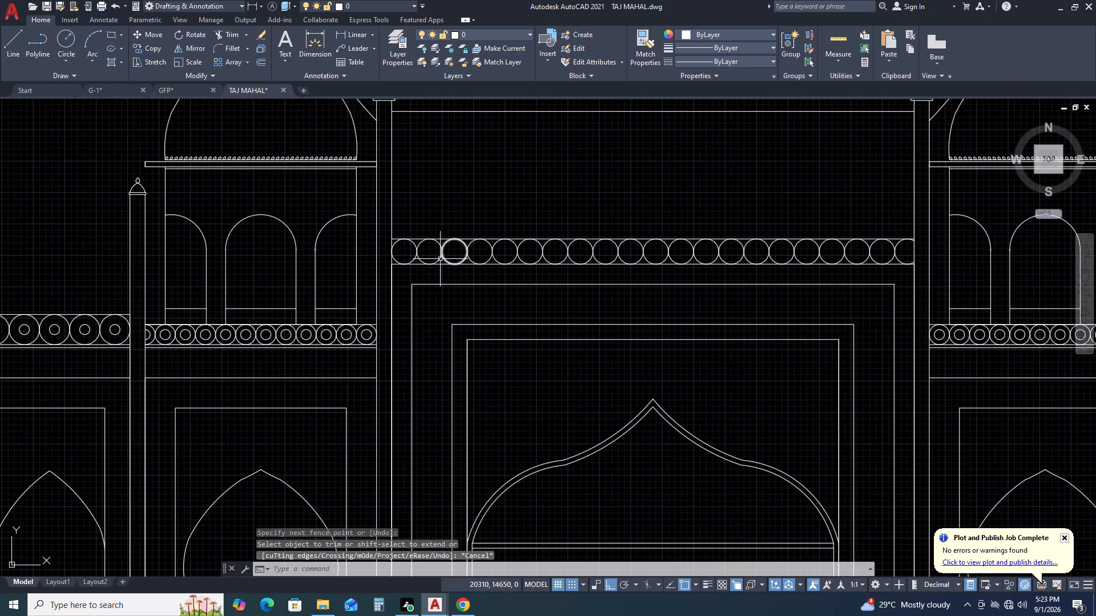
{"action": "scroll", "coordinate": [437, 259], "scroll_direction": "up", "scroll_amount": 3}
{"action": "middle_click_drag", "start_coordinate": [442, 261], "coordinate": [576, 285]}
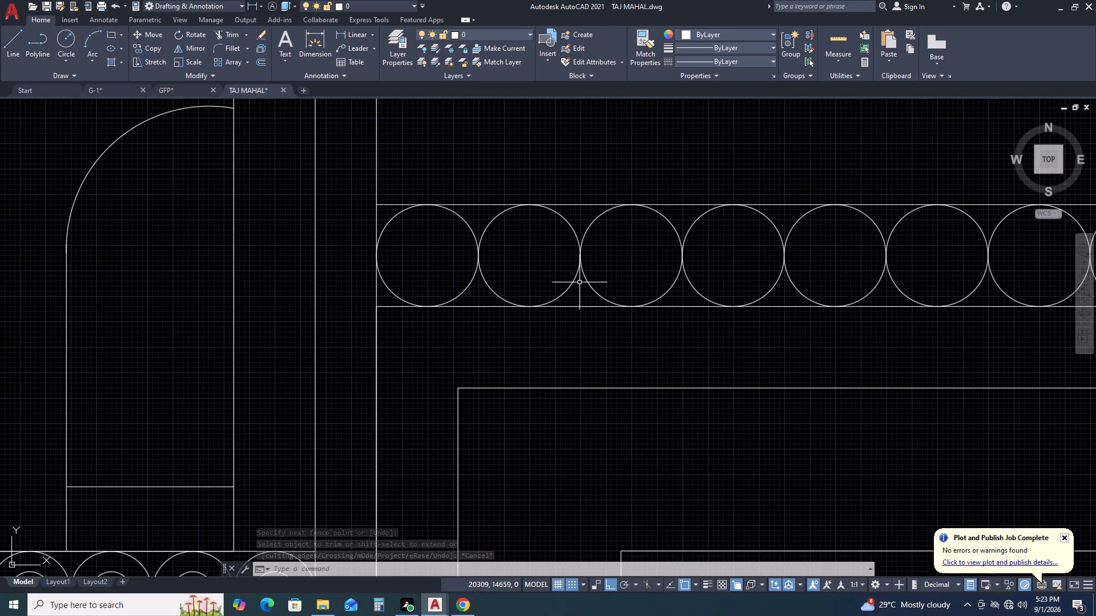
{"action": "key", "text": "p"}
{"action": "key", "text": "l"}
{"action": "key", "text": "space"}
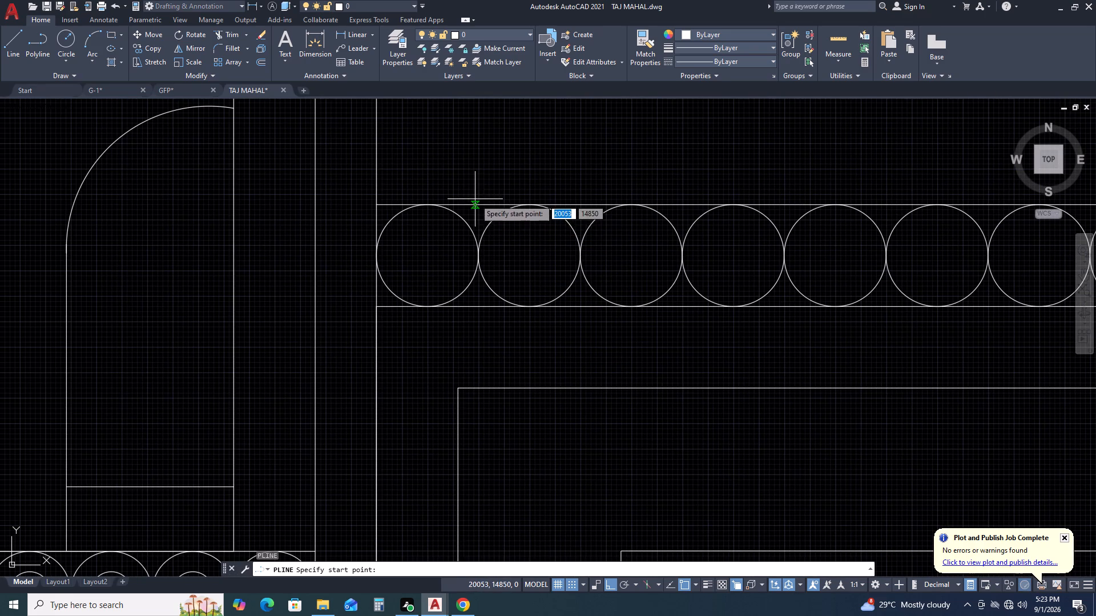
{"action": "left_click", "coordinate": [478, 263]}
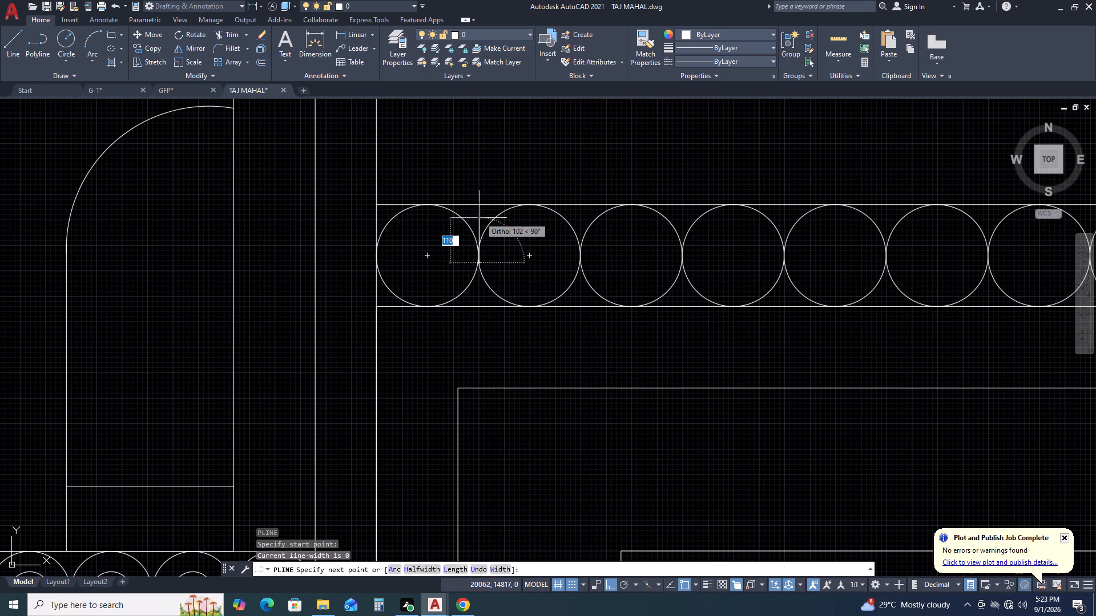
{"action": "left_click", "coordinate": [477, 204]}
{"action": "key", "text": "Escape"}
Stretch the lower end of the vertical polyline down to the band's lower line.
{"action": "left_click", "coordinate": [479, 215]}
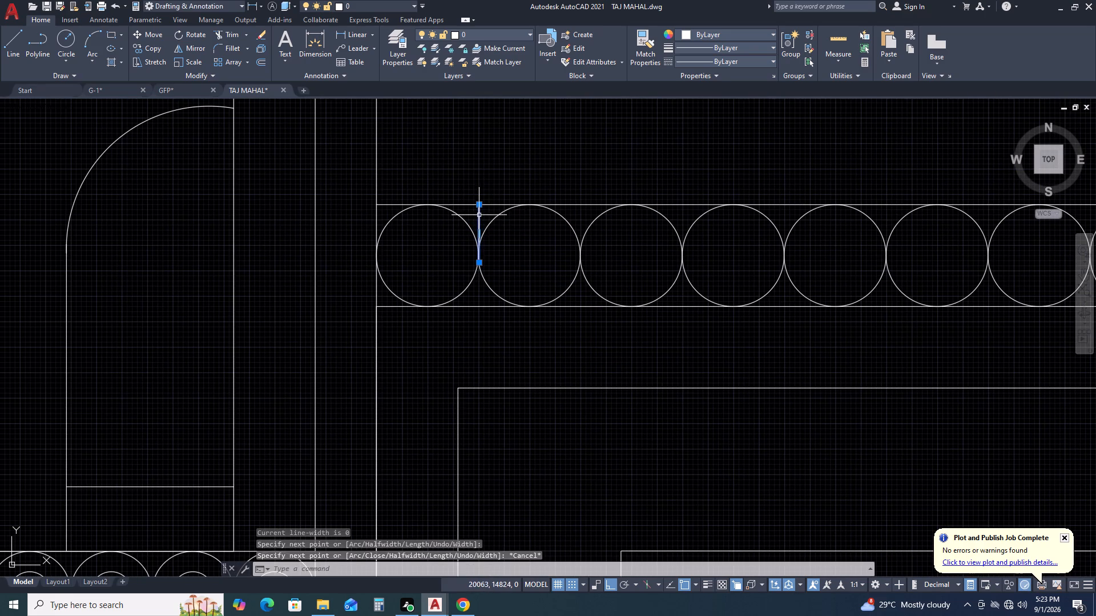
{"action": "scroll", "coordinate": [495, 293], "scroll_direction": "up", "scroll_amount": 2}
{"action": "left_click", "coordinate": [450, 220]}
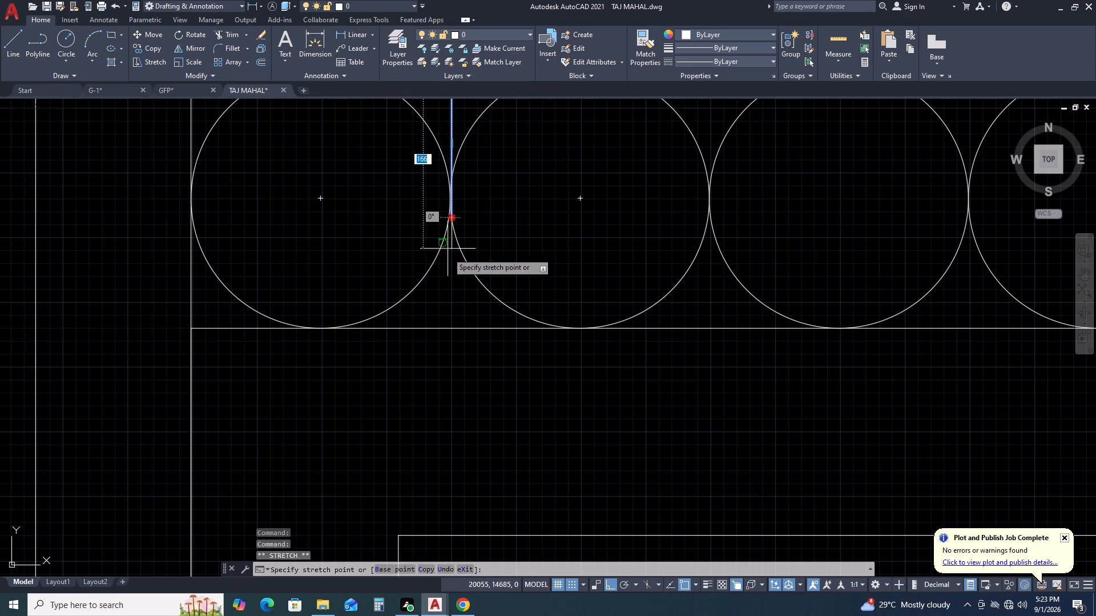
{"action": "left_click", "coordinate": [451, 329]}
Move the vertical polyline from its midpoint onto the exact contact point between the first two circles.
{"action": "middle_click_drag", "start_coordinate": [440, 226], "coordinate": [466, 316]}
{"action": "key", "text": "m"}
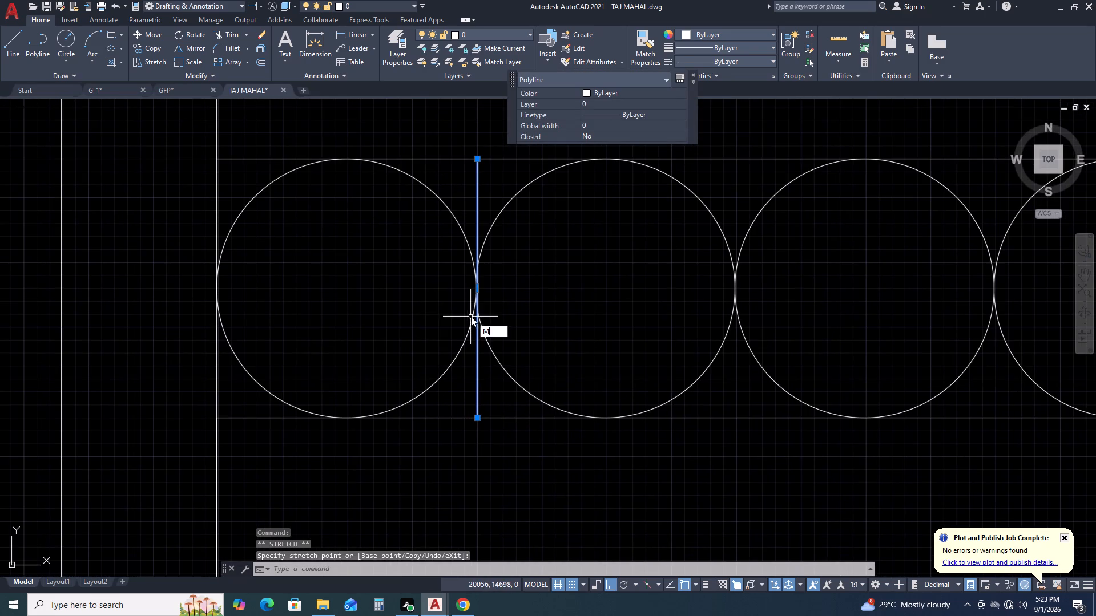
{"action": "key", "text": "space"}
{"action": "scroll", "coordinate": [470, 287], "scroll_direction": "up", "scroll_amount": 2}
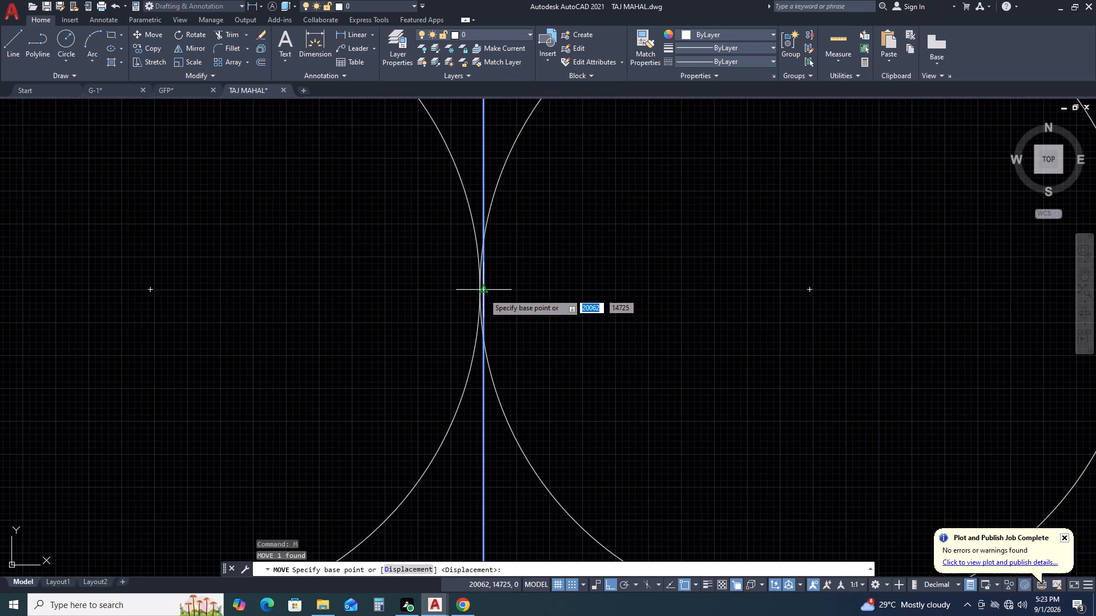
{"action": "left_click", "coordinate": [483, 292]}
{"action": "left_click", "coordinate": [478, 290]}
{"action": "scroll", "coordinate": [510, 297], "scroll_direction": "down", "scroll_amount": 4}
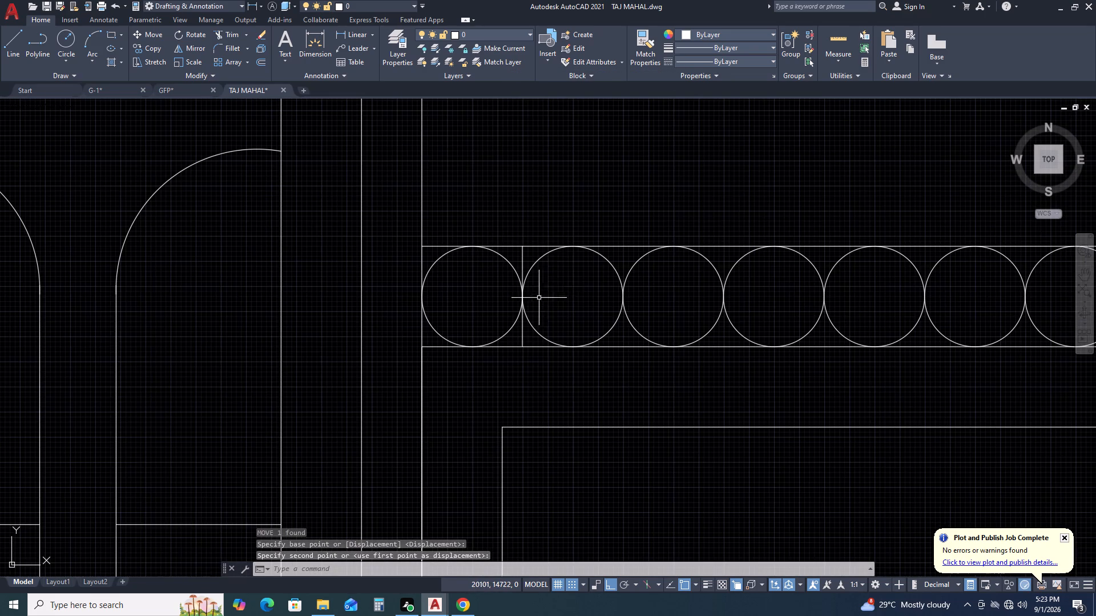
Copy the vertical divider along the band as a 15-item array, spaced from one circle contact point to the following one.
{"action": "left_click", "coordinate": [521, 261]}
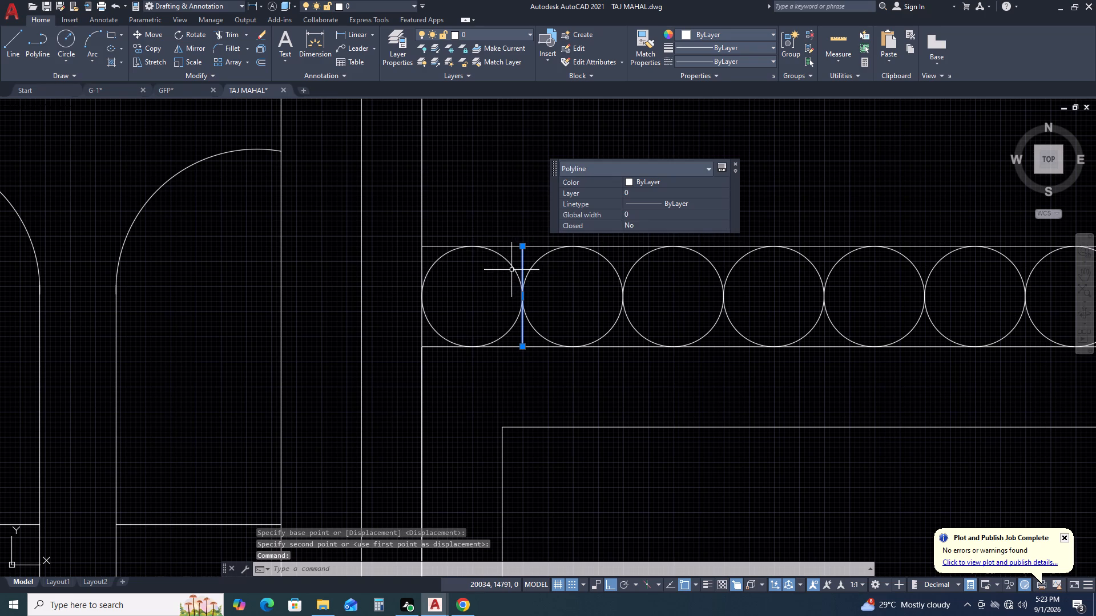
{"action": "key", "text": "c"}
{"action": "key", "text": "o"}
{"action": "key", "text": "space"}
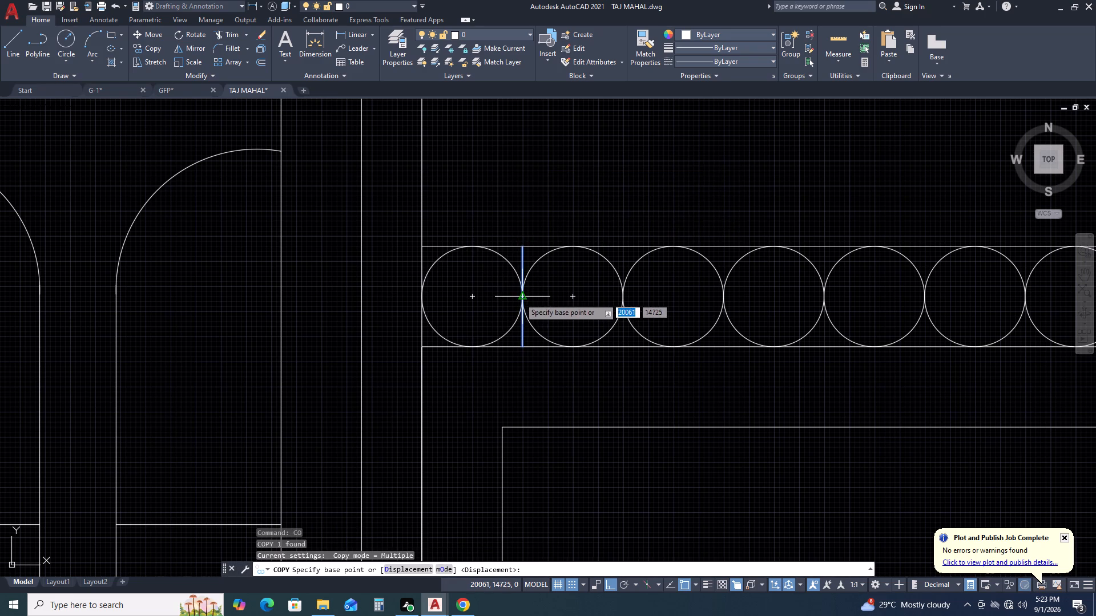
{"action": "left_click", "coordinate": [521, 298]}
{"action": "scroll", "coordinate": [666, 301], "scroll_direction": "down", "scroll_amount": 1}
{"action": "type", "text": "AR 15"}
{"action": "key", "text": "space"}
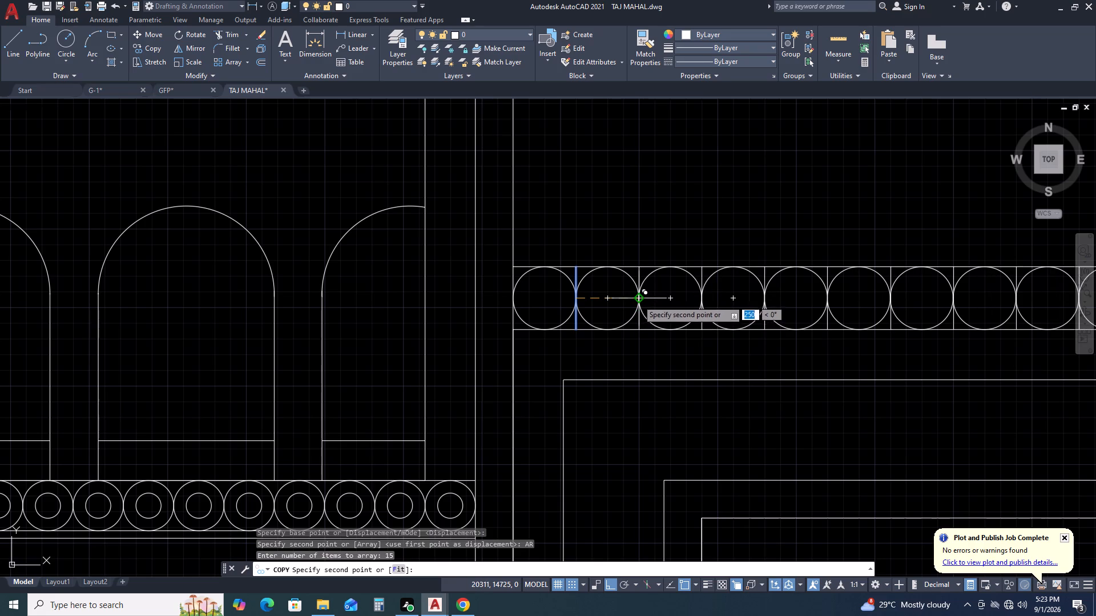
{"action": "left_click", "coordinate": [637, 299]}
Place five more copies of the divider at the remaining circle contact points toward the band's right end.
{"action": "scroll", "coordinate": [397, 311], "scroll_direction": "down", "scroll_amount": 2}
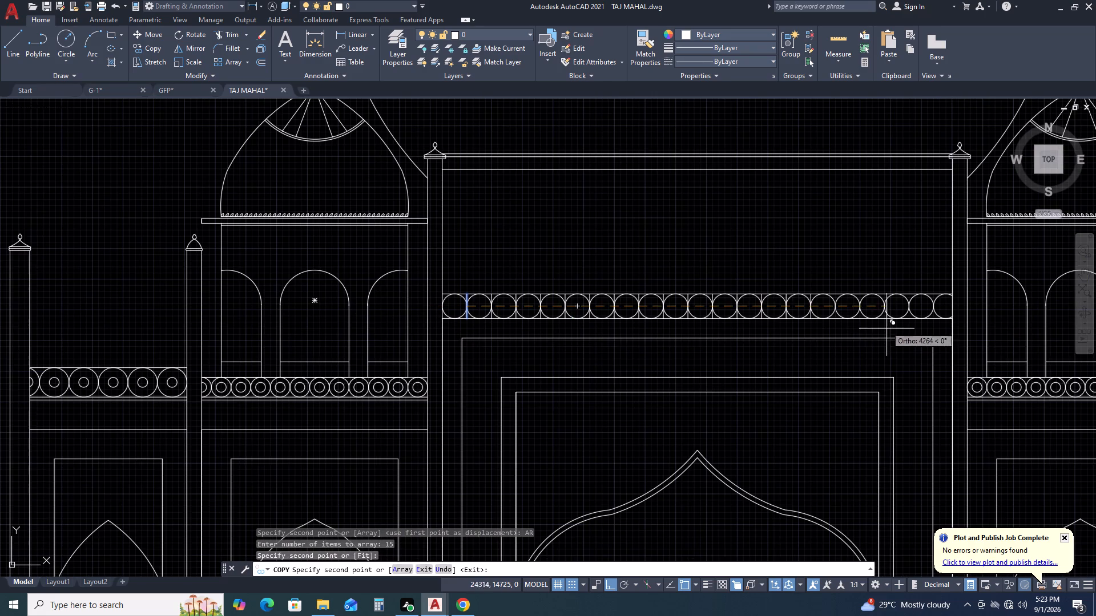
{"action": "scroll", "coordinate": [822, 304], "scroll_direction": "up", "scroll_amount": 2}
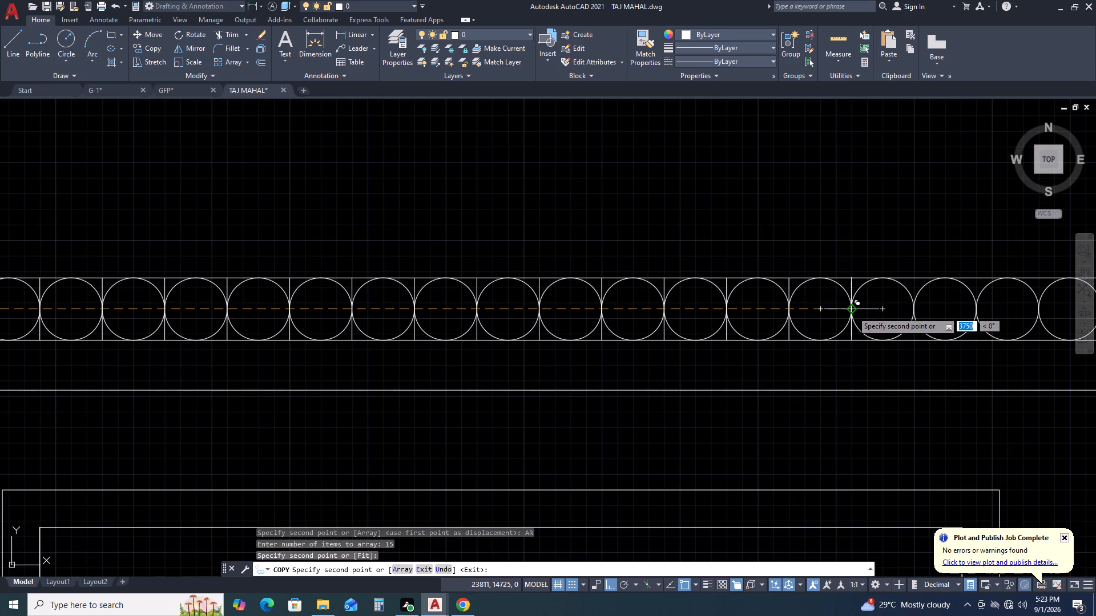
{"action": "left_click", "coordinate": [852, 311]}
{"action": "left_click", "coordinate": [914, 311]}
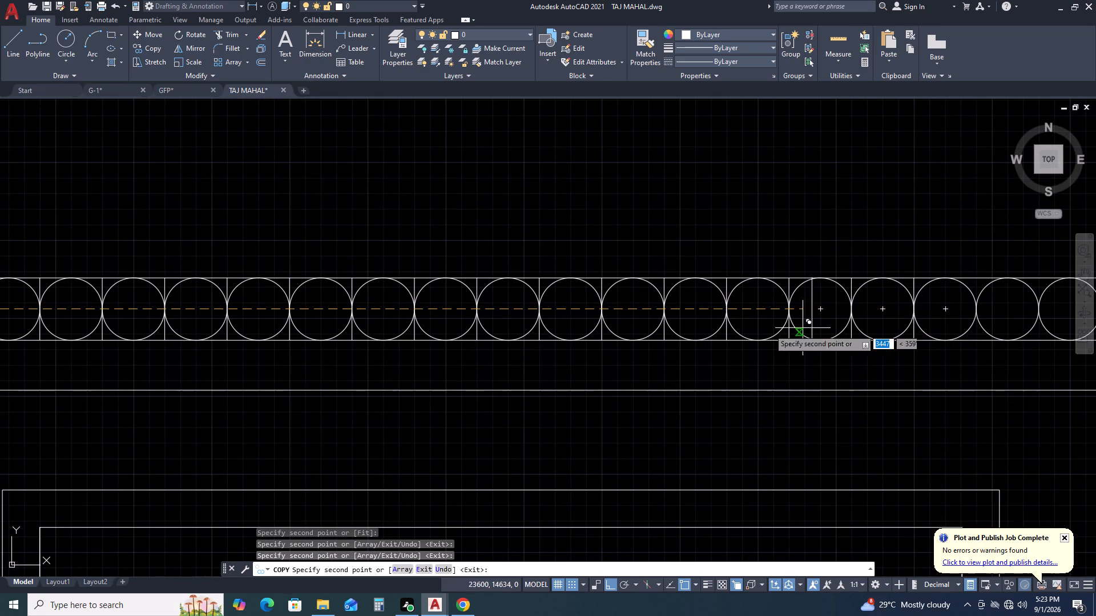
{"action": "middle_click_drag", "start_coordinate": [637, 329], "coordinate": [334, 324]}
{"action": "scroll", "coordinate": [672, 305], "scroll_direction": "up", "scroll_amount": 1}
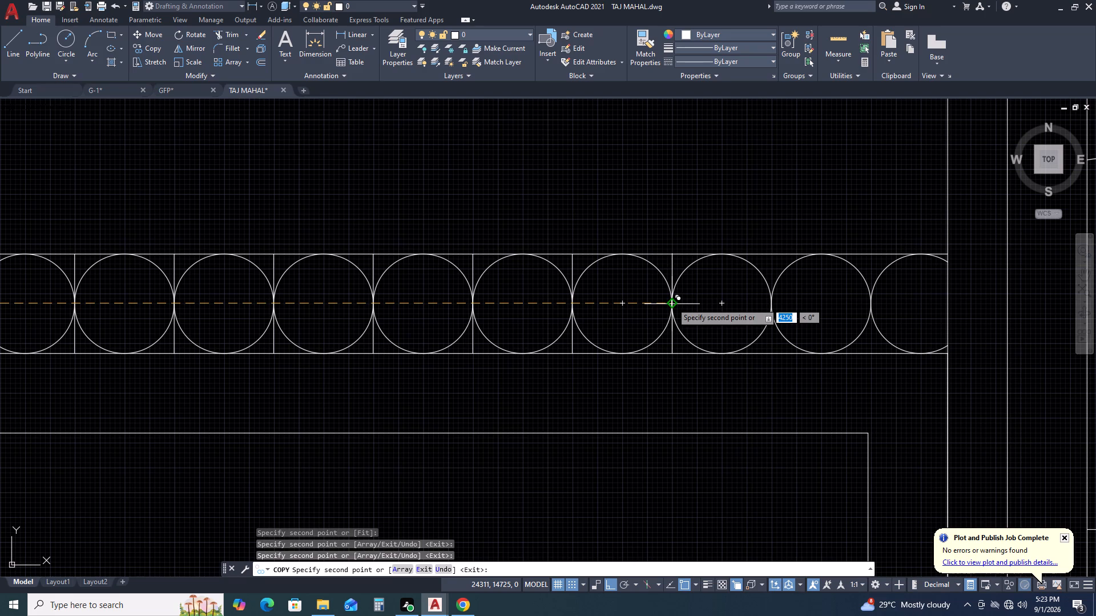
{"action": "left_click", "coordinate": [672, 303]}
{"action": "left_click", "coordinate": [769, 305]}
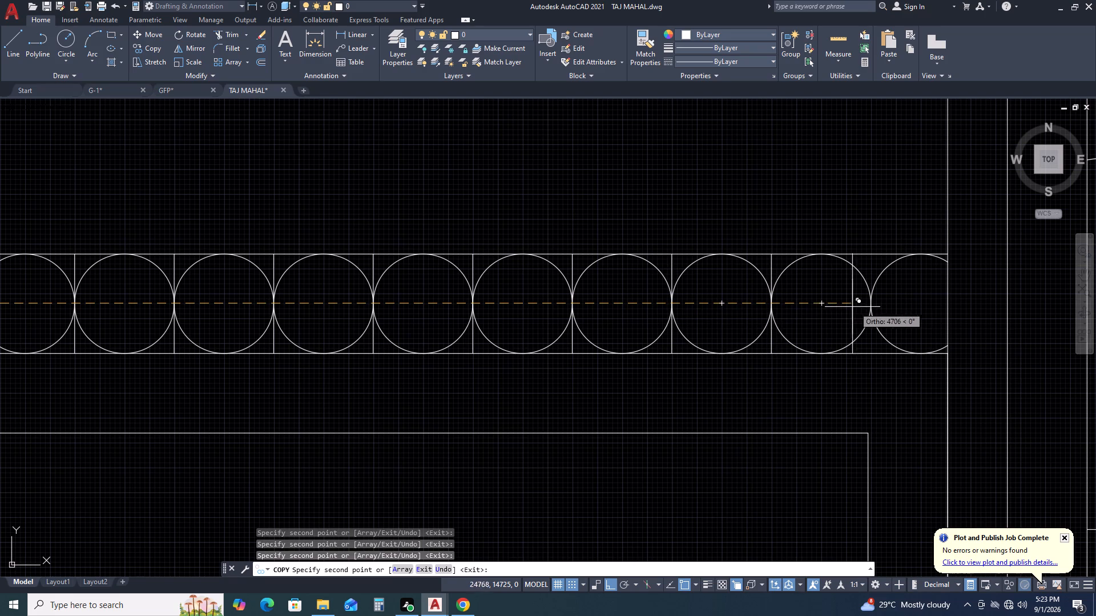
{"action": "left_click", "coordinate": [871, 305]}
{"action": "key", "text": "Escape"}
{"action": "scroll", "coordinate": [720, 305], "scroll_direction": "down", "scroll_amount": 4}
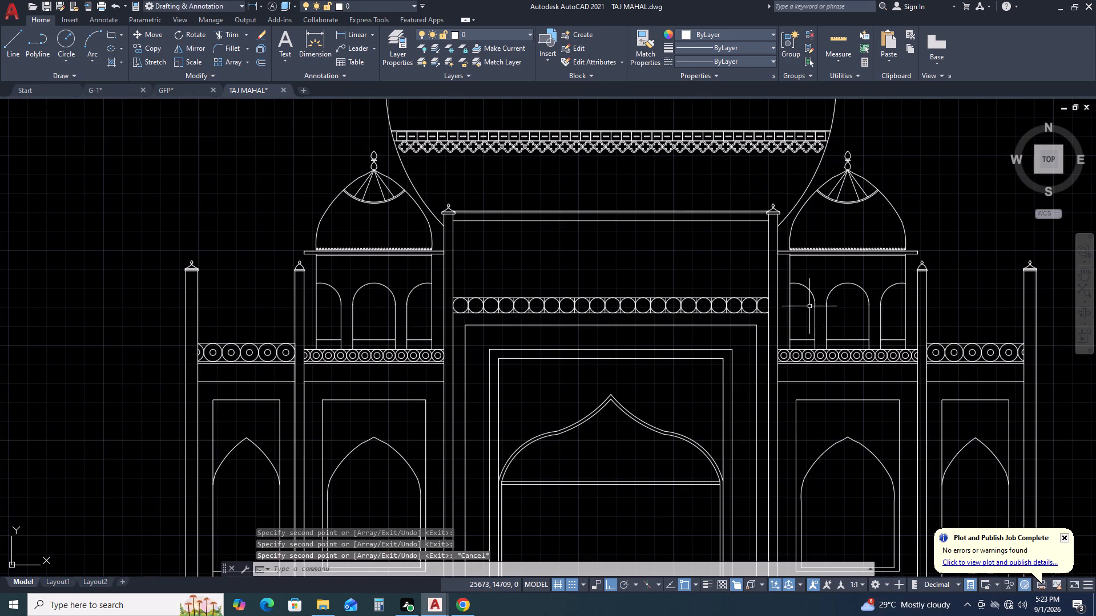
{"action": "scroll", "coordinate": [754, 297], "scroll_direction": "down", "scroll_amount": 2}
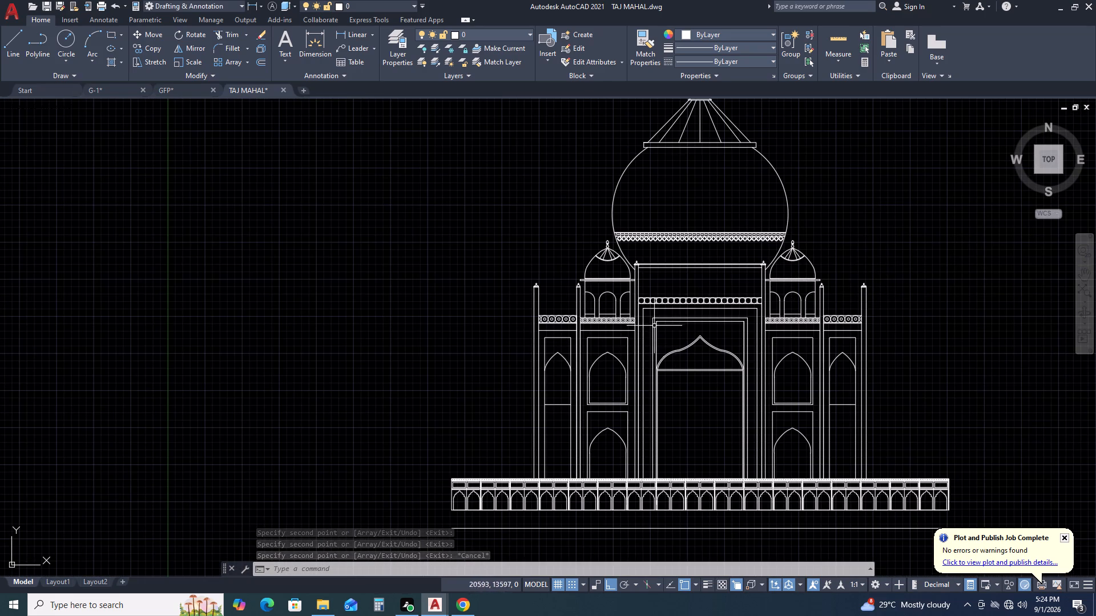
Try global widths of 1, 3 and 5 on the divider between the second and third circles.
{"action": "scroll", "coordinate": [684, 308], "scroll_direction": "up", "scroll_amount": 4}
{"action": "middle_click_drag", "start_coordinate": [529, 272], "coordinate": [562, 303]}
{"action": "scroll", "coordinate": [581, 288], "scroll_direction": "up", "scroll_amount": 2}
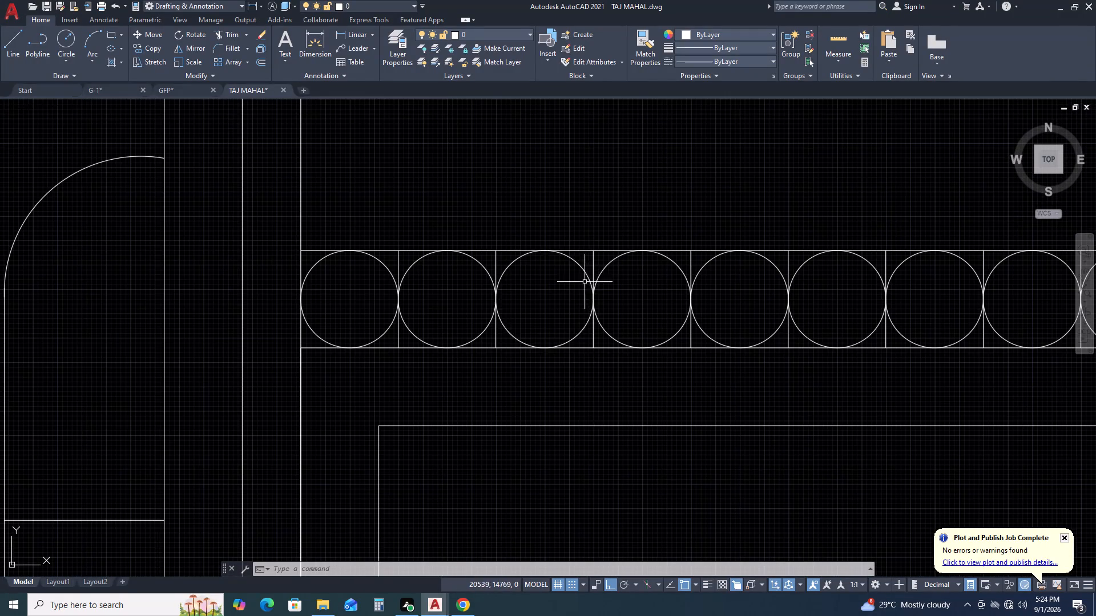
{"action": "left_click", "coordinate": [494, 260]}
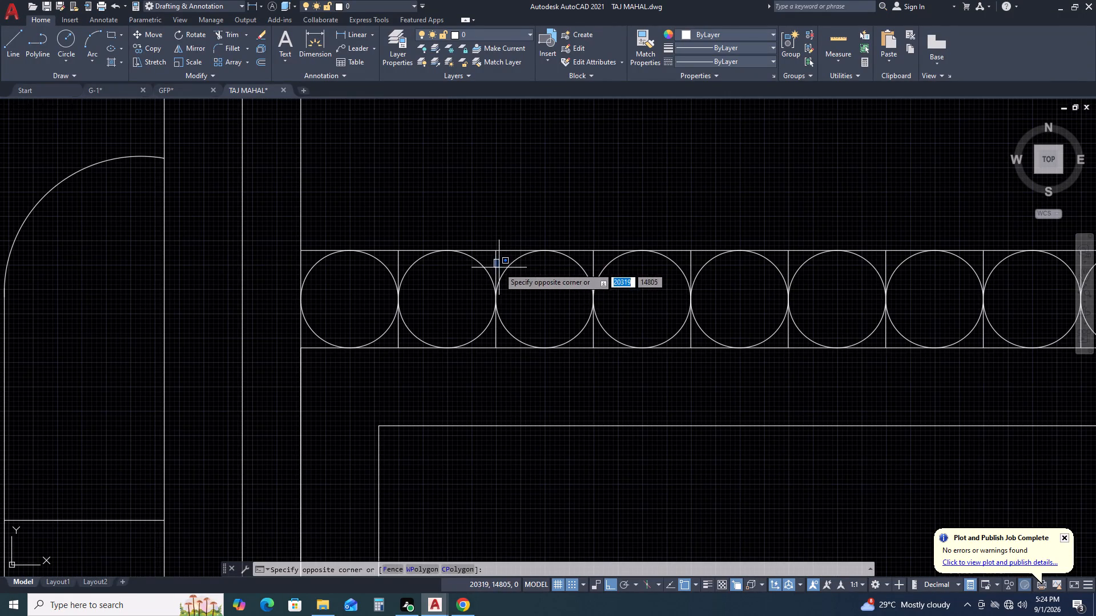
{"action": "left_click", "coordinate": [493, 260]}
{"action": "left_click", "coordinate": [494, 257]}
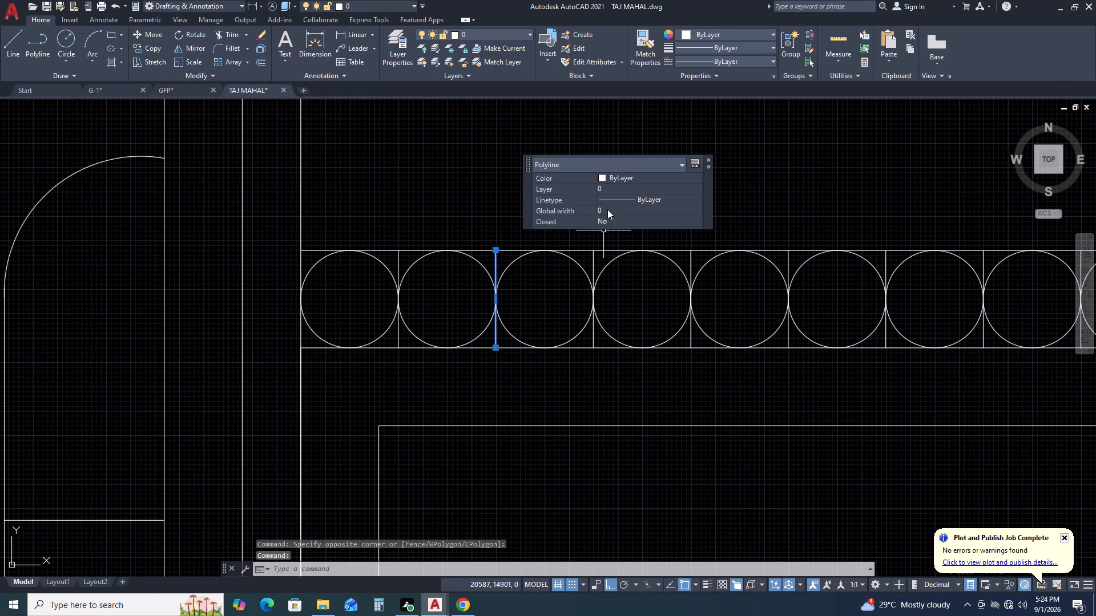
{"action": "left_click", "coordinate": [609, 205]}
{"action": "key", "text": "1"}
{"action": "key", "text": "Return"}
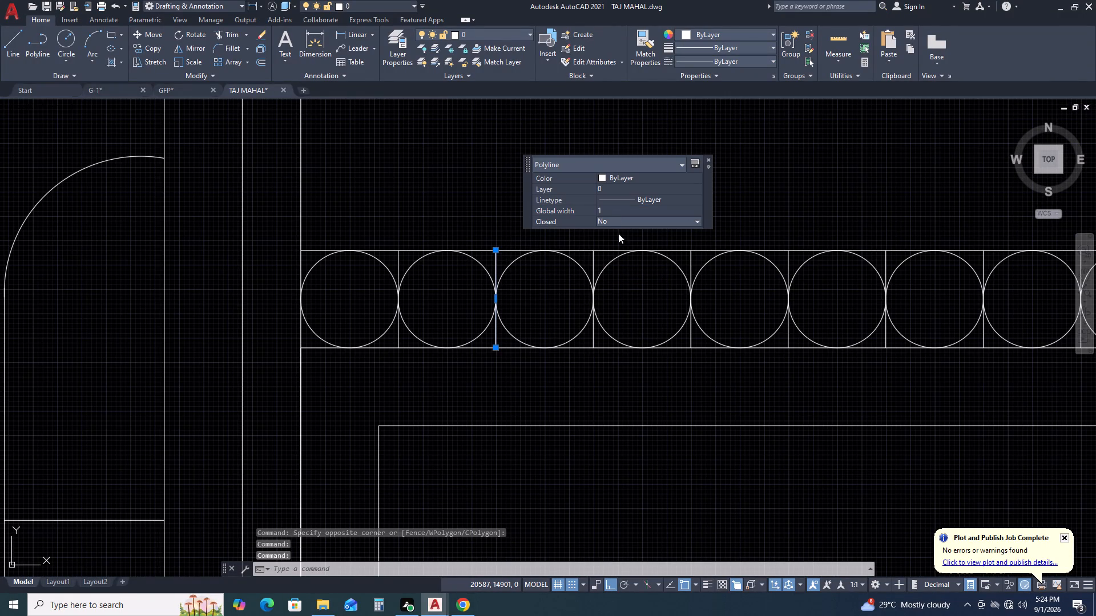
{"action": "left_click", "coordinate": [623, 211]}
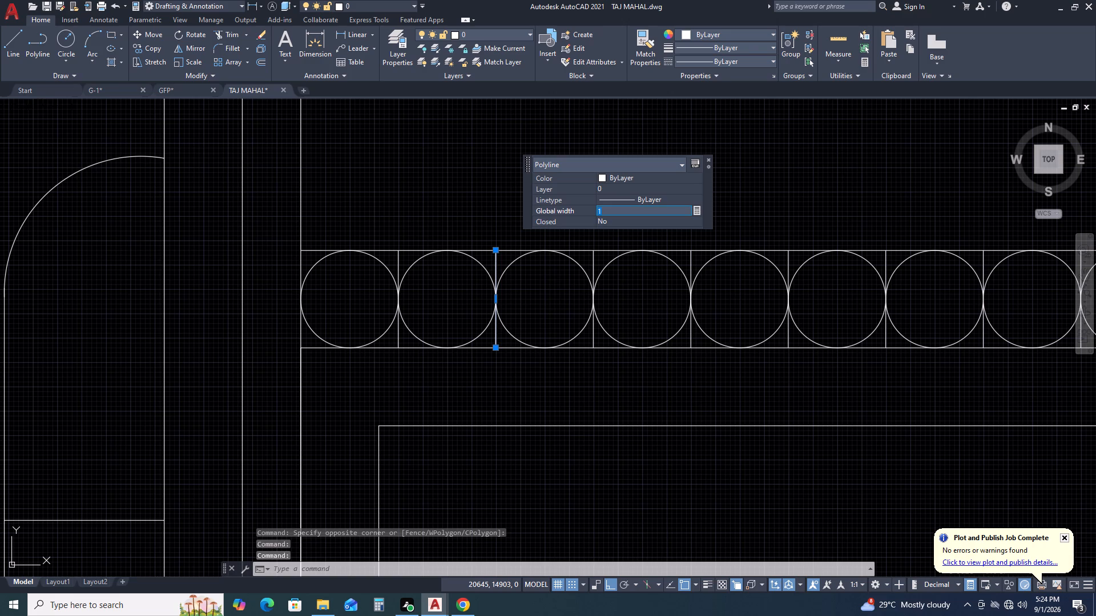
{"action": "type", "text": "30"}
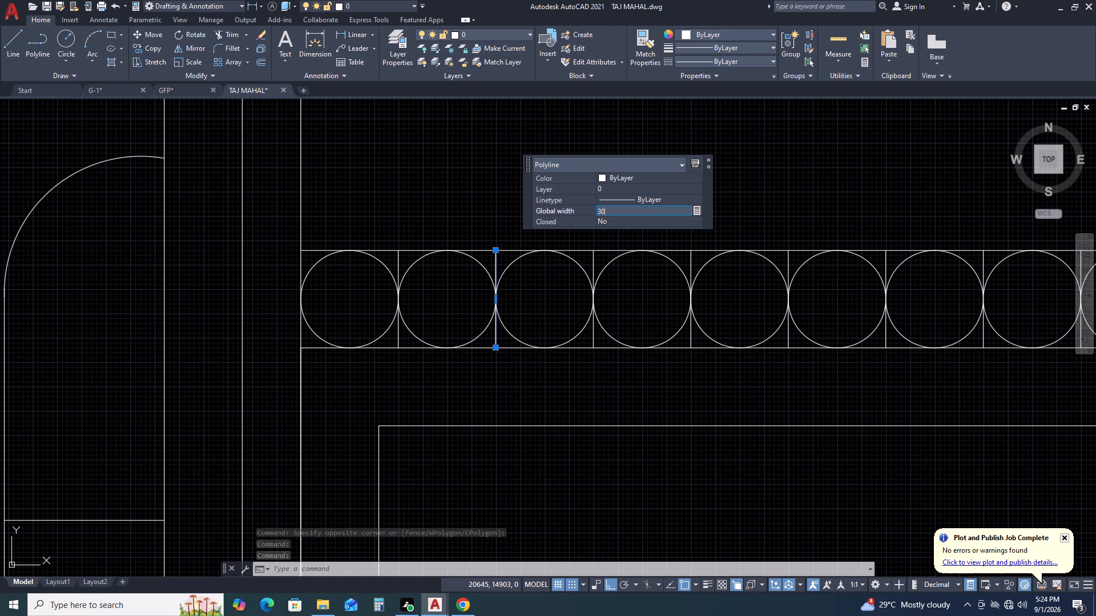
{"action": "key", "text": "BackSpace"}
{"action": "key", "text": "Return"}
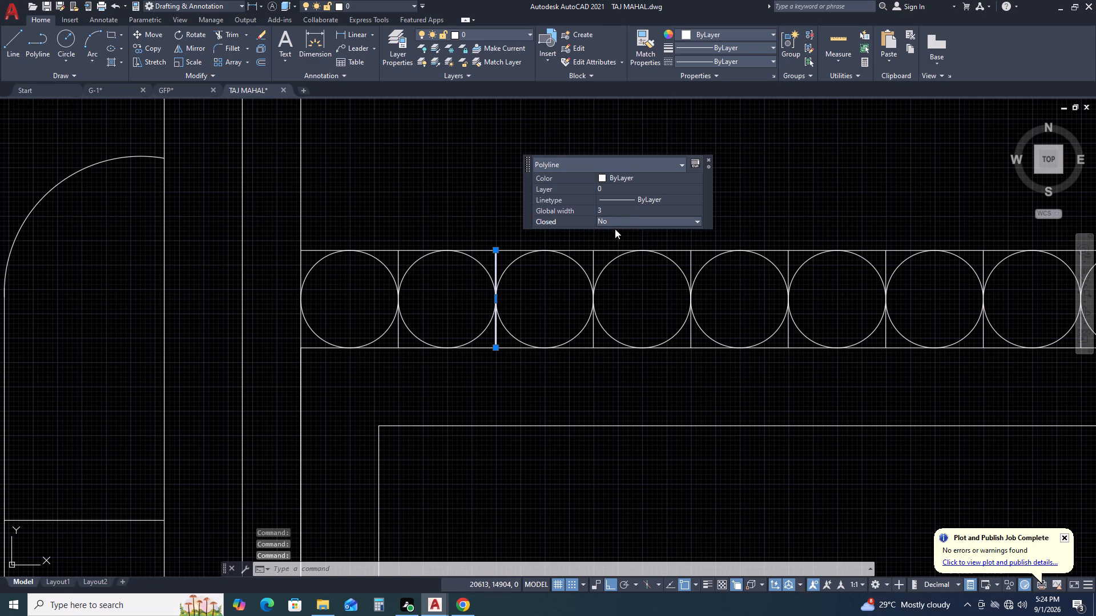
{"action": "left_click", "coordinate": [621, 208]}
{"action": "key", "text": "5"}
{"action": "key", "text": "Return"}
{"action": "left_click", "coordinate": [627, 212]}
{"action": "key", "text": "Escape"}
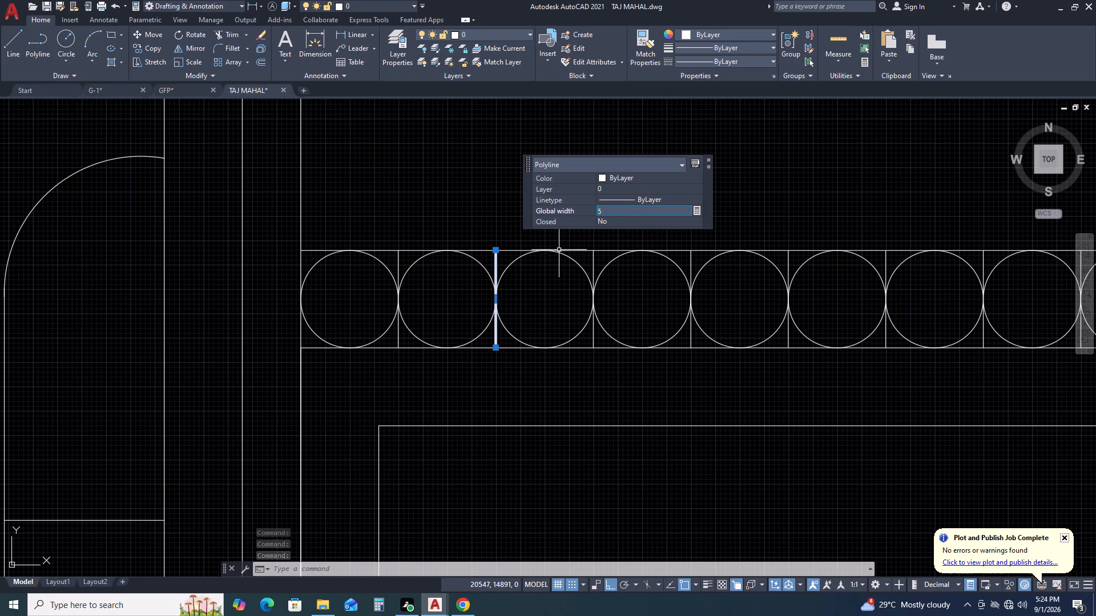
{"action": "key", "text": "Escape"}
Set the global width of the divider between the second and third circles to 10.
{"action": "scroll", "coordinate": [907, 239], "scroll_direction": "down", "scroll_amount": 3}
{"action": "middle_click_drag", "start_coordinate": [965, 295], "coordinate": [740, 301]}
{"action": "middle_click_drag", "start_coordinate": [721, 298], "coordinate": [711, 297]}
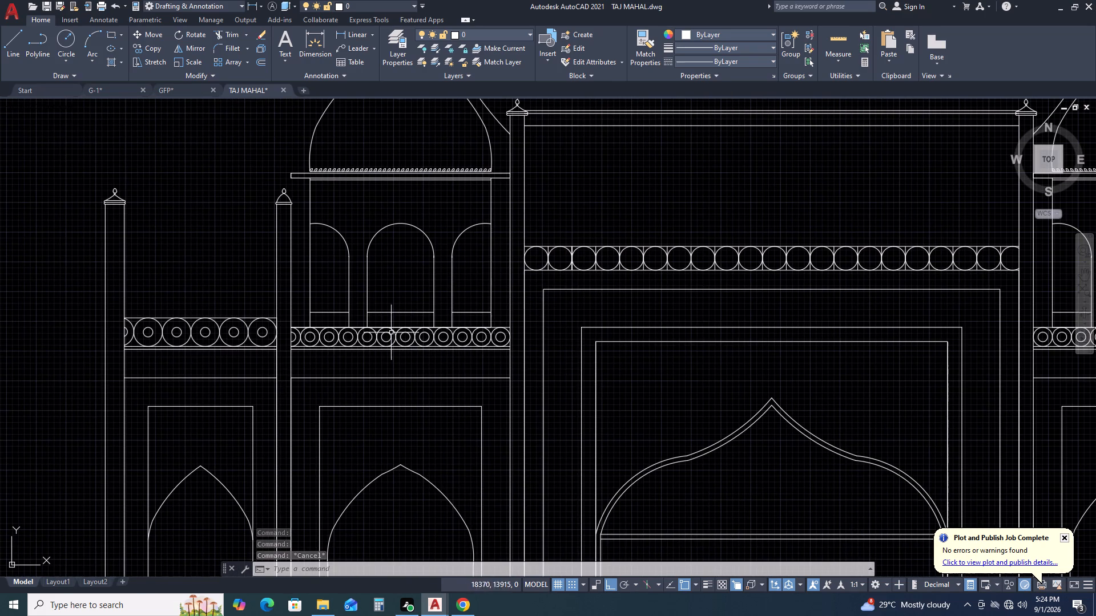
{"action": "scroll", "coordinate": [573, 258], "scroll_direction": "up", "scroll_amount": 4}
{"action": "left_click", "coordinate": [579, 222]}
{"action": "left_click", "coordinate": [552, 213]}
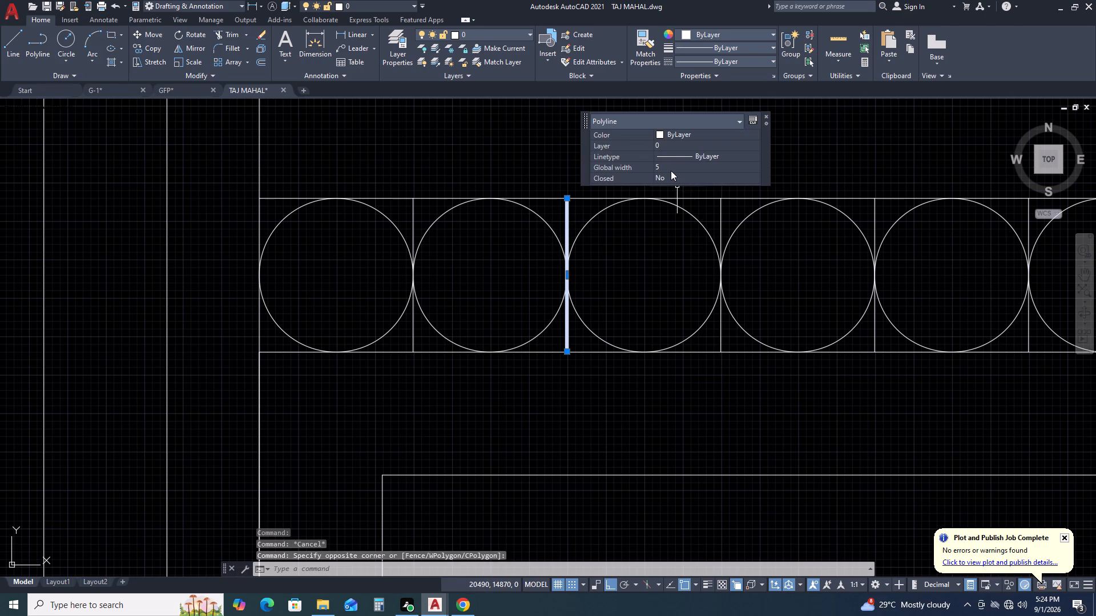
{"action": "left_click", "coordinate": [671, 171]}
{"action": "type", "text": "10"}
{"action": "key", "text": "Return"}
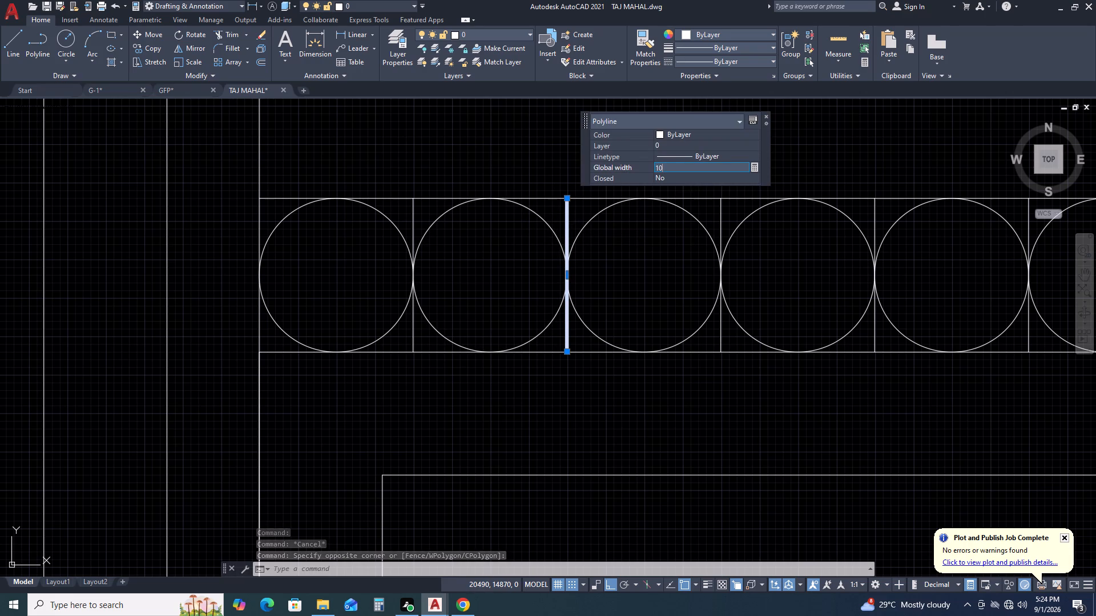
{"action": "key", "text": "Escape"}
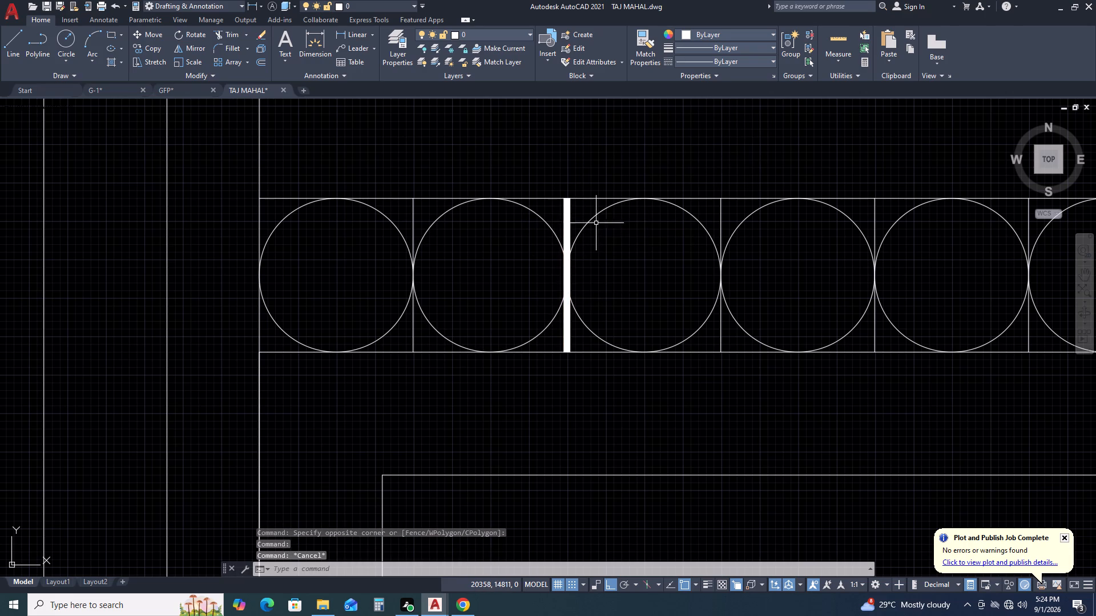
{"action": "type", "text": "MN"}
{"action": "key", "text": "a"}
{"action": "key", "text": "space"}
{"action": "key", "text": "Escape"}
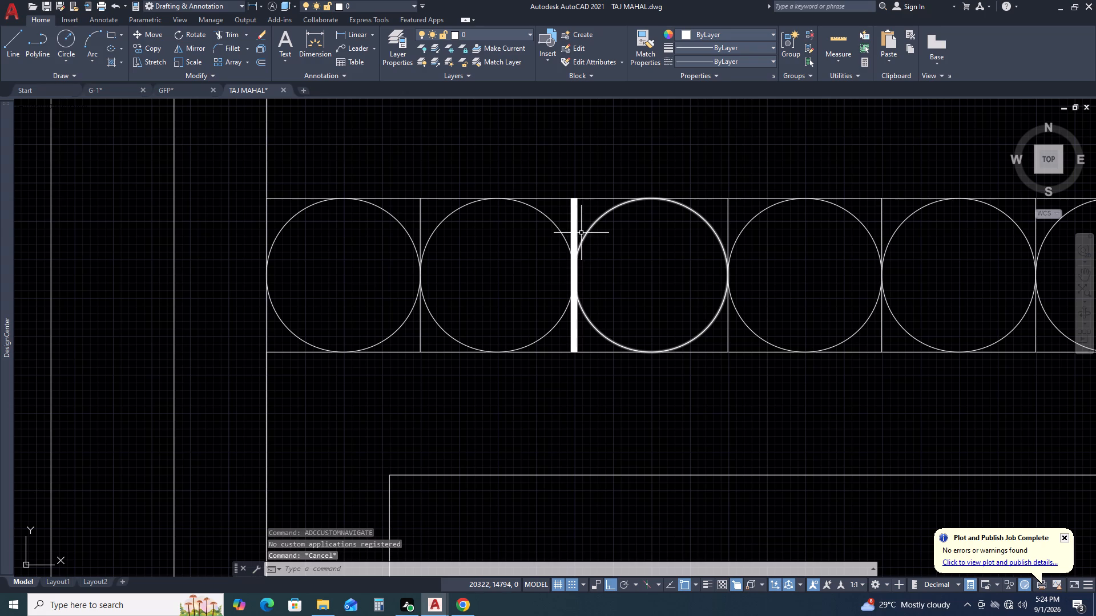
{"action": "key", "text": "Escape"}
Match the thick divider's properties onto the following four alternate dividers, after the fourth, sixth, eighth and tenth circles.
{"action": "key", "text": "m"}
{"action": "key", "text": "a"}
{"action": "key", "text": "space"}
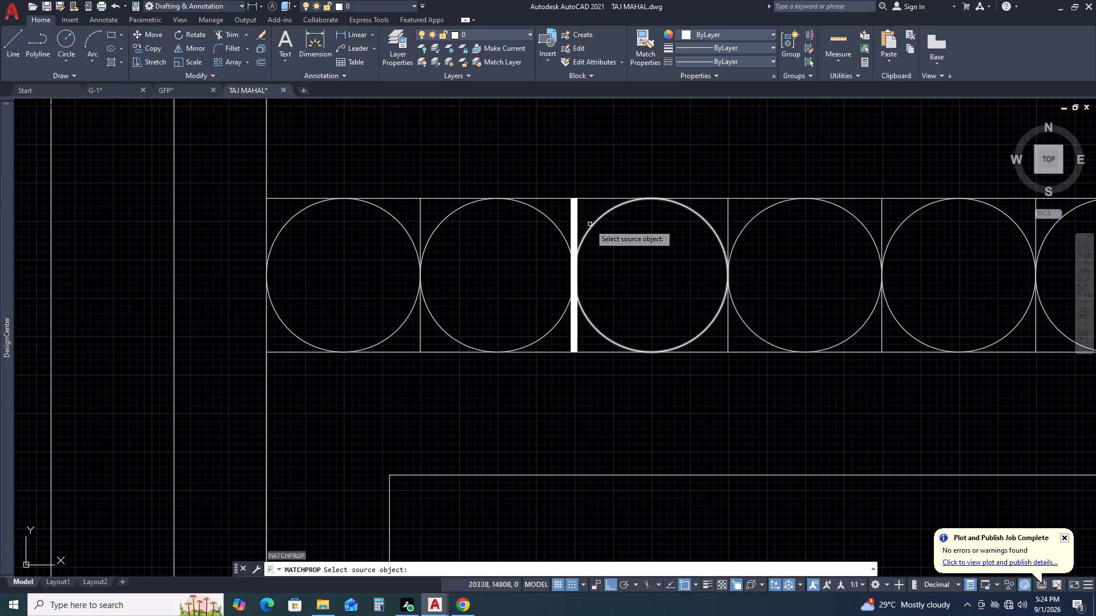
{"action": "left_click", "coordinate": [576, 204]}
{"action": "scroll", "coordinate": [559, 287], "scroll_direction": "down", "scroll_amount": 3}
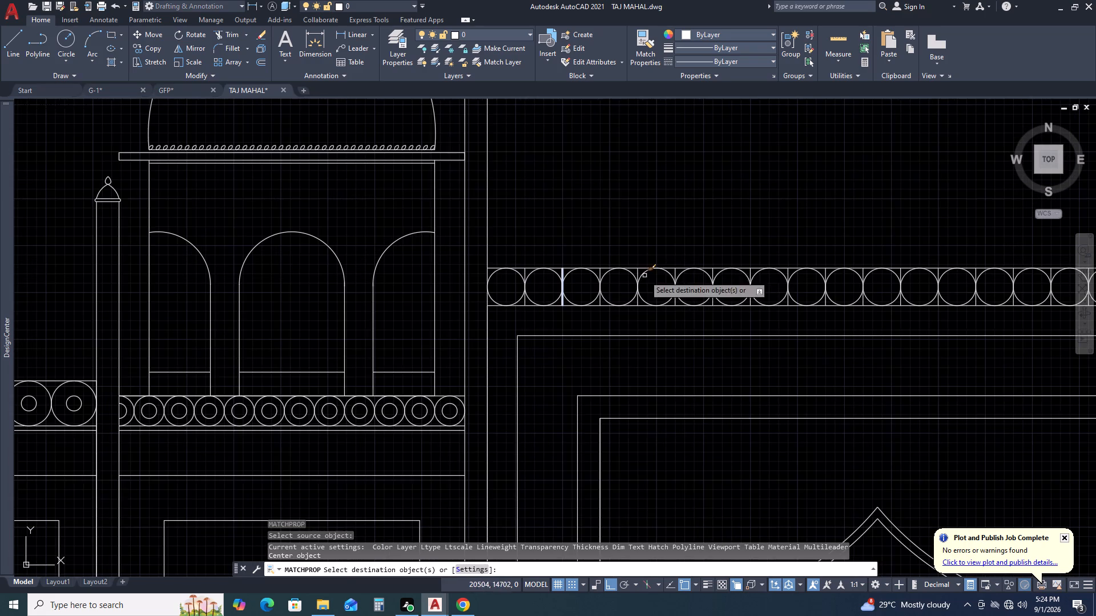
{"action": "left_click", "coordinate": [637, 270]}
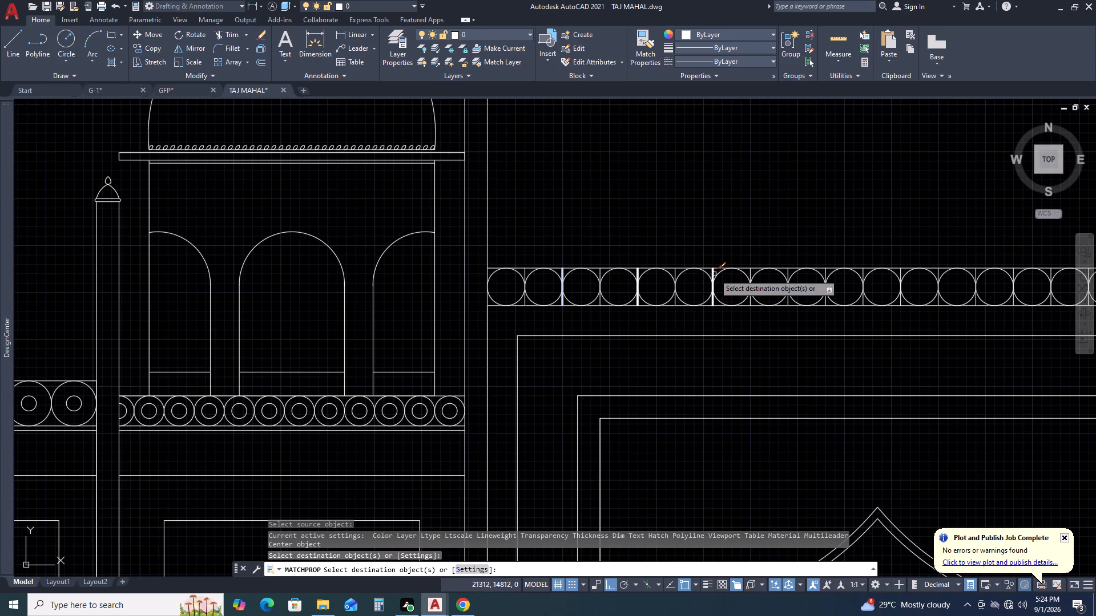
{"action": "left_click", "coordinate": [712, 273]}
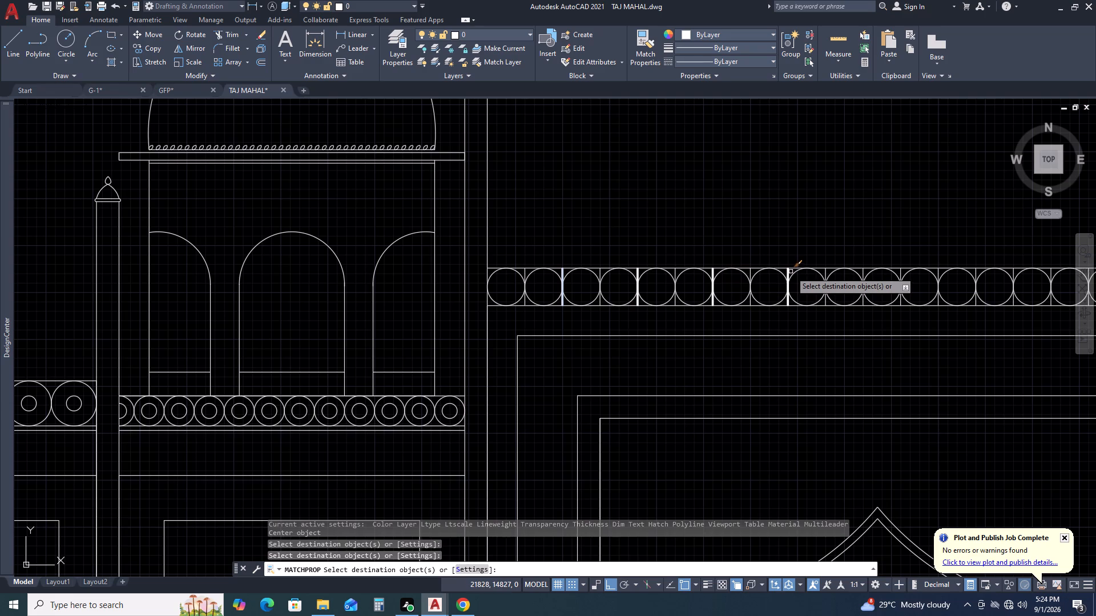
{"action": "left_click", "coordinate": [789, 271]}
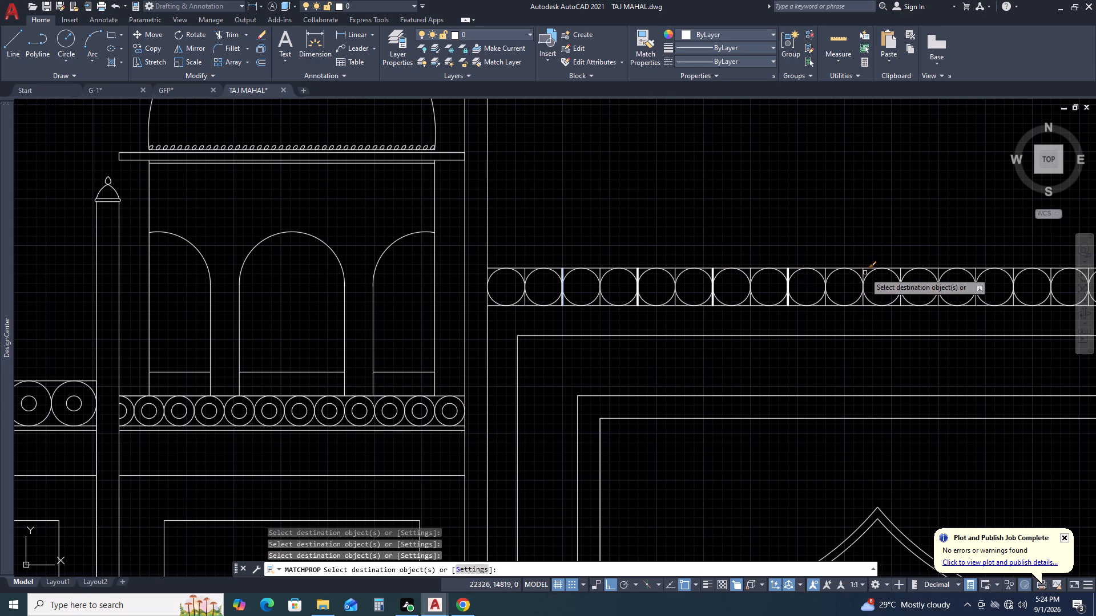
{"action": "left_click", "coordinate": [863, 272]}
Continue matching the thick divider's properties onto the five remaining alternate dividers up to the band's right end.
{"action": "middle_click_drag", "start_coordinate": [805, 316], "coordinate": [450, 356]}
{"action": "scroll", "coordinate": [459, 351], "scroll_direction": "down", "scroll_amount": 1}
{"action": "scroll", "coordinate": [548, 333], "scroll_direction": "up", "scroll_amount": 1}
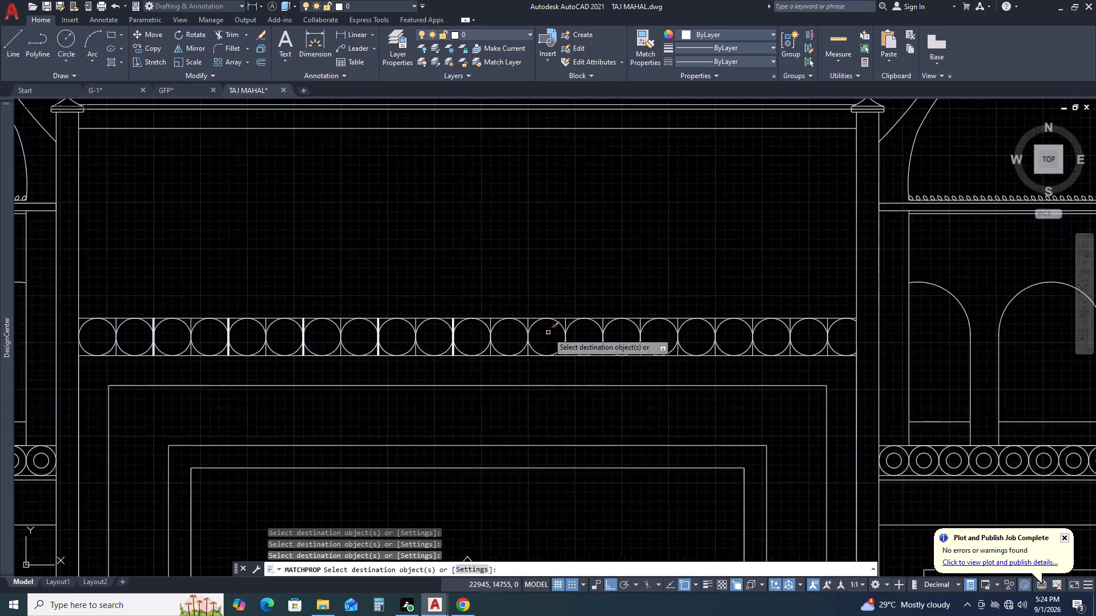
{"action": "scroll", "coordinate": [548, 333], "scroll_direction": "up", "scroll_amount": 1}
{"action": "left_click", "coordinate": [513, 317]}
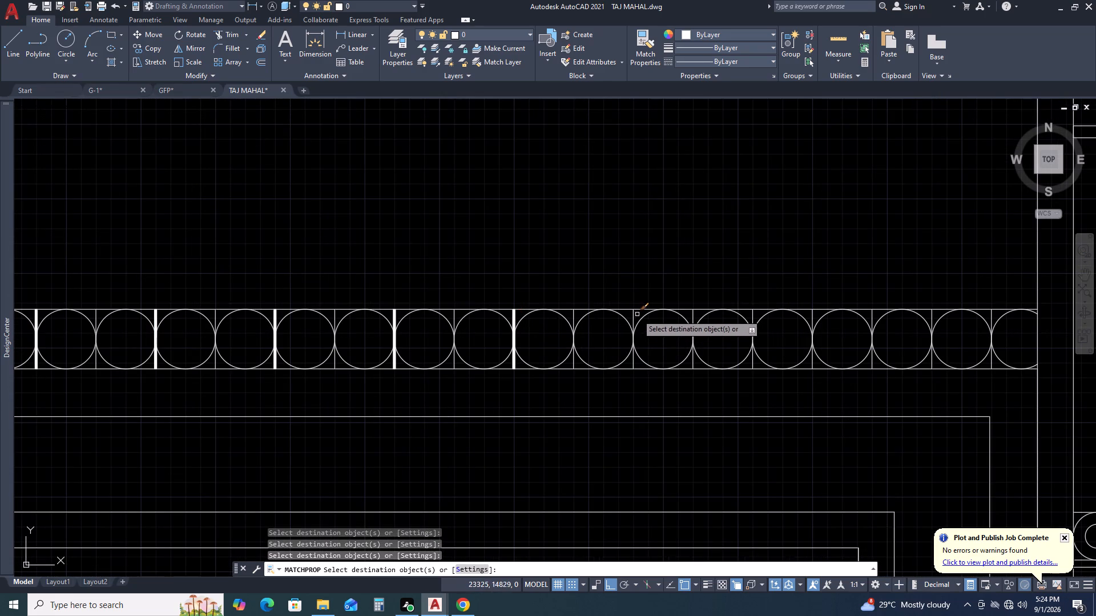
{"action": "left_click", "coordinate": [632, 314]}
{"action": "left_click", "coordinate": [753, 313]}
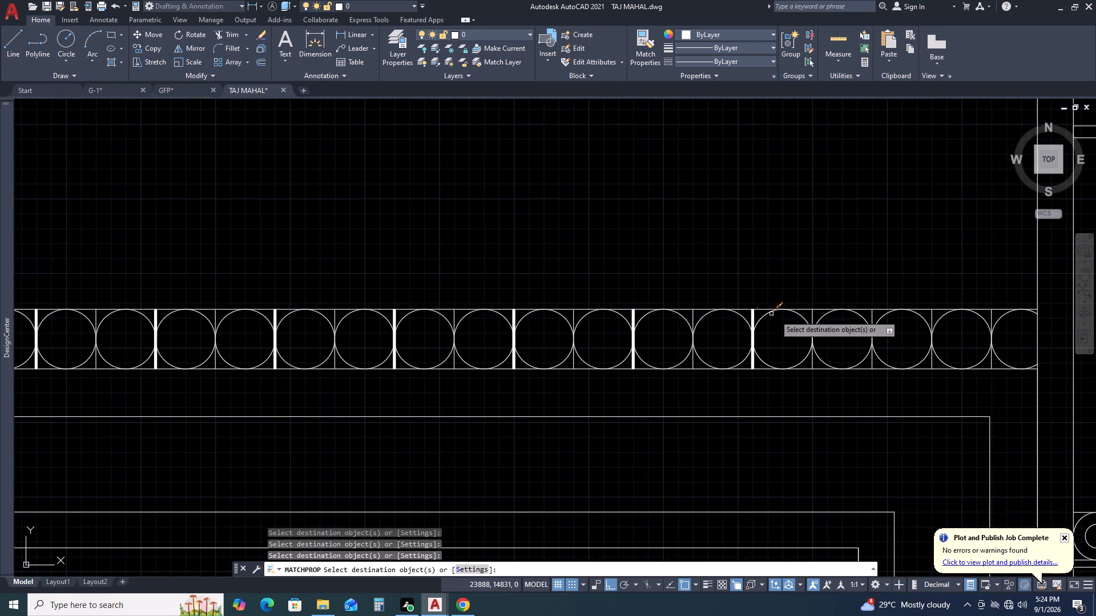
{"action": "left_click", "coordinate": [871, 314]}
{"action": "left_click", "coordinate": [992, 311]}
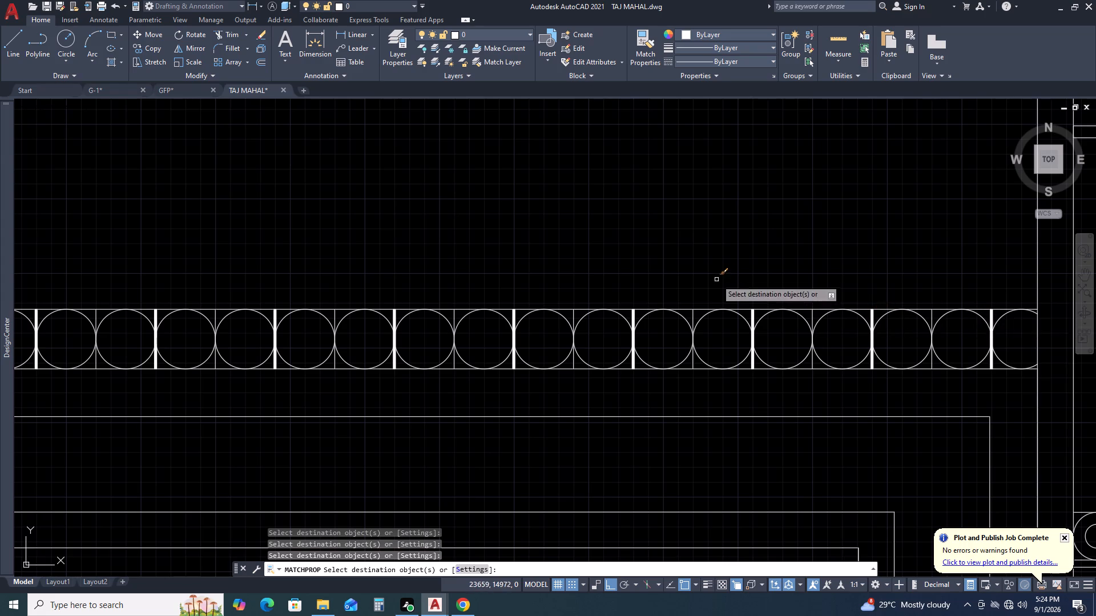
{"action": "scroll", "coordinate": [724, 276], "scroll_direction": "down", "scroll_amount": 3}
{"action": "scroll", "coordinate": [528, 293], "scroll_direction": "up", "scroll_amount": 2}
{"action": "scroll", "coordinate": [481, 292], "scroll_direction": "up", "scroll_amount": 2}
{"action": "scroll", "coordinate": [564, 317], "scroll_direction": "down", "scroll_amount": 1}
{"action": "middle_click_drag", "start_coordinate": [702, 315], "coordinate": [570, 342]}
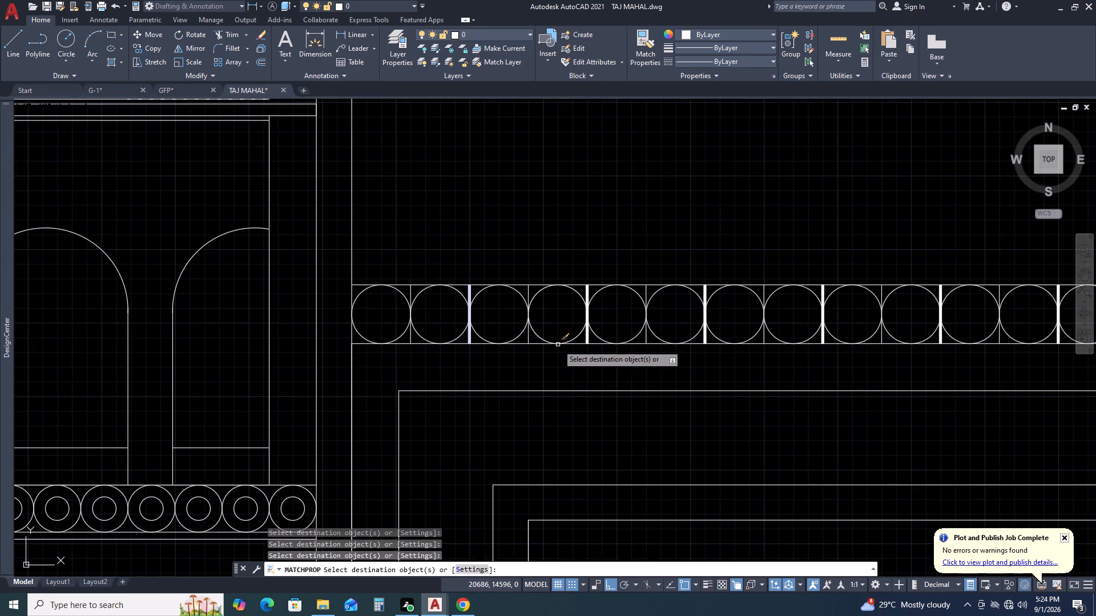
{"action": "key", "text": "Escape"}
Extend the right ends of the horizontal lines atop the central portal past the pillar to the main dome's curve.
{"action": "scroll", "coordinate": [601, 363], "scroll_direction": "down", "scroll_amount": 2}
{"action": "middle_click_drag", "start_coordinate": [801, 283], "coordinate": [756, 292]}
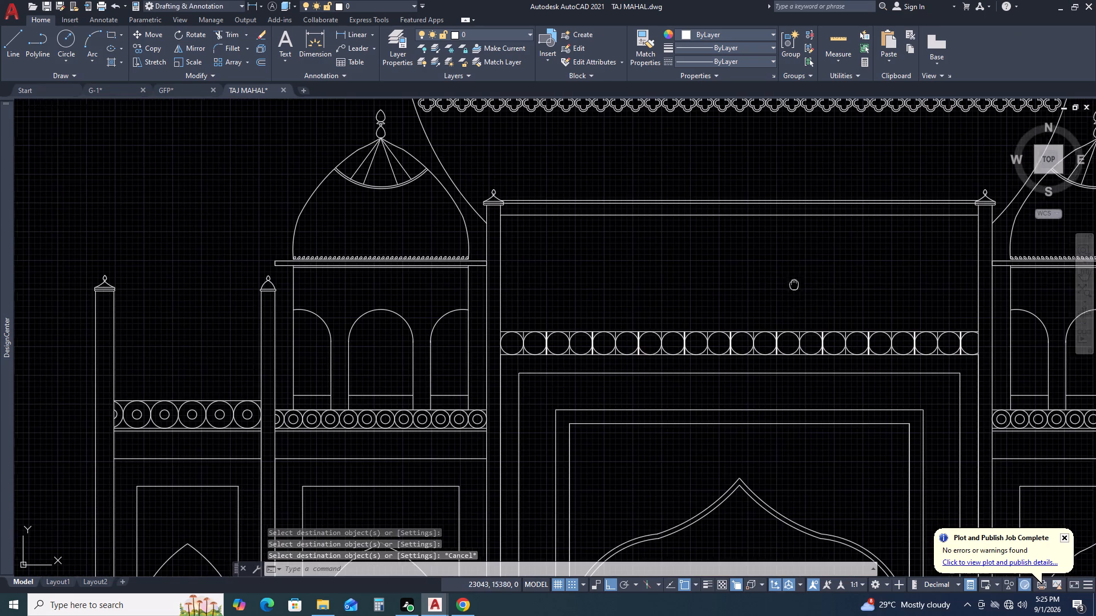
{"action": "middle_click_drag", "start_coordinate": [756, 292], "coordinate": [609, 285]}
{"action": "scroll", "coordinate": [647, 356], "scroll_direction": "down", "scroll_amount": 2}
{"action": "middle_click_drag", "start_coordinate": [747, 358], "coordinate": [638, 281]}
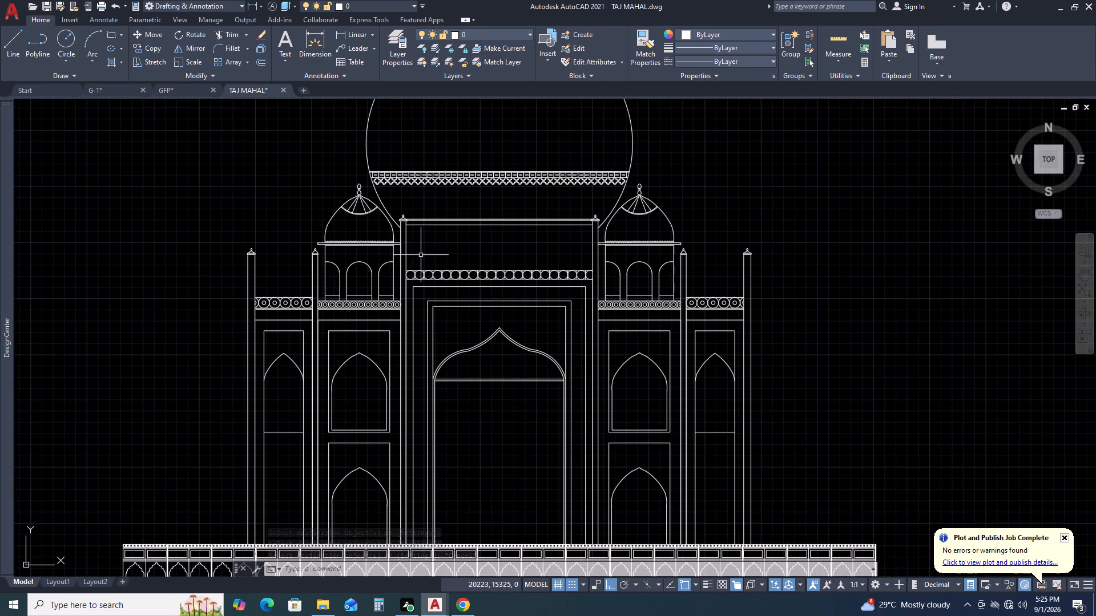
{"action": "middle_click_drag", "start_coordinate": [483, 228], "coordinate": [507, 318]}
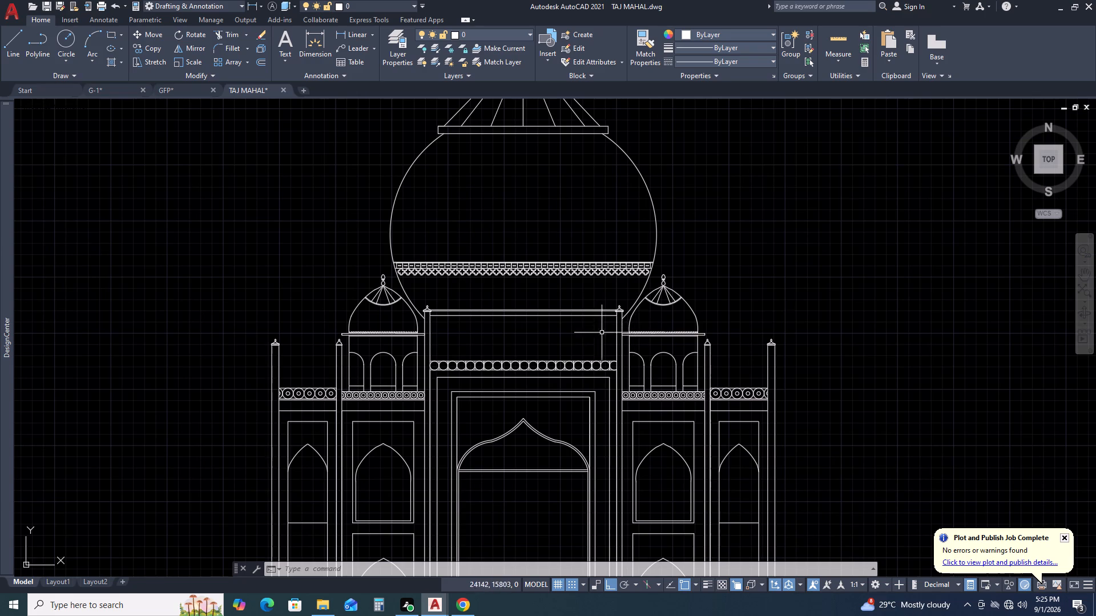
{"action": "scroll", "coordinate": [643, 321], "scroll_direction": "up", "scroll_amount": 3}
{"action": "middle_click_drag", "start_coordinate": [416, 301], "coordinate": [541, 384]}
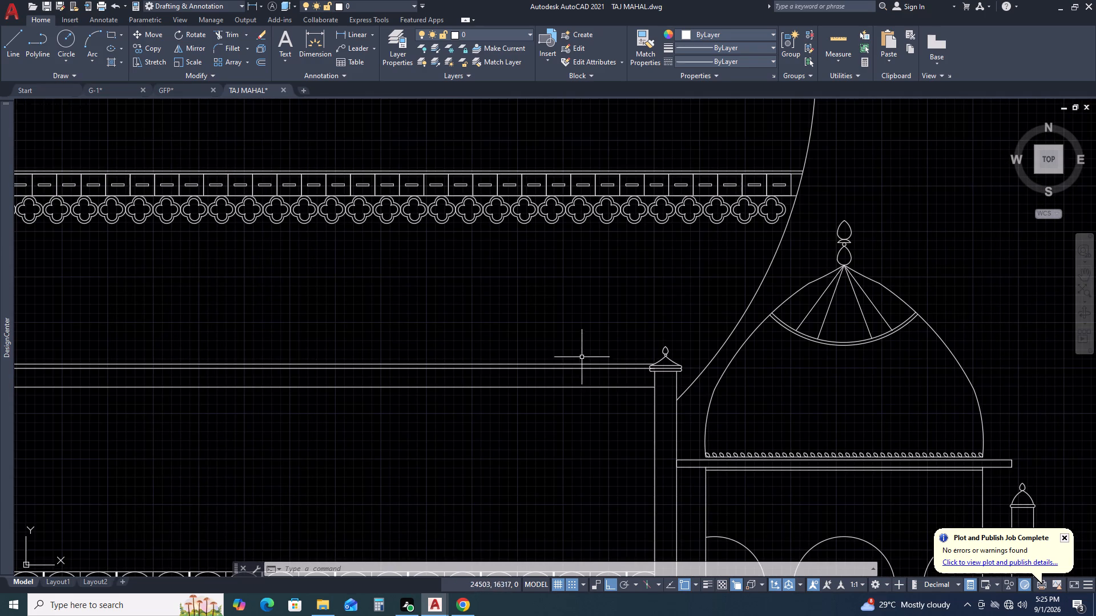
{"action": "key", "text": "e"}
{"action": "type", "text": "X"}
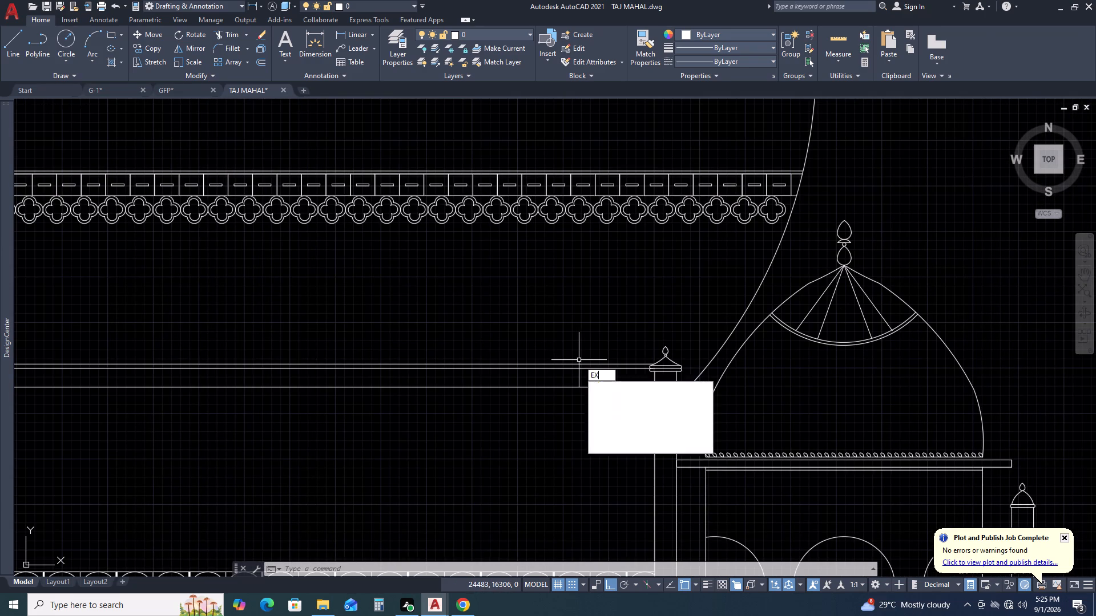
{"action": "key", "text": "space"}
{"action": "left_click", "coordinate": [590, 330]}
{"action": "double_click", "coordinate": [552, 424]}
{"action": "left_click", "coordinate": [615, 305]}
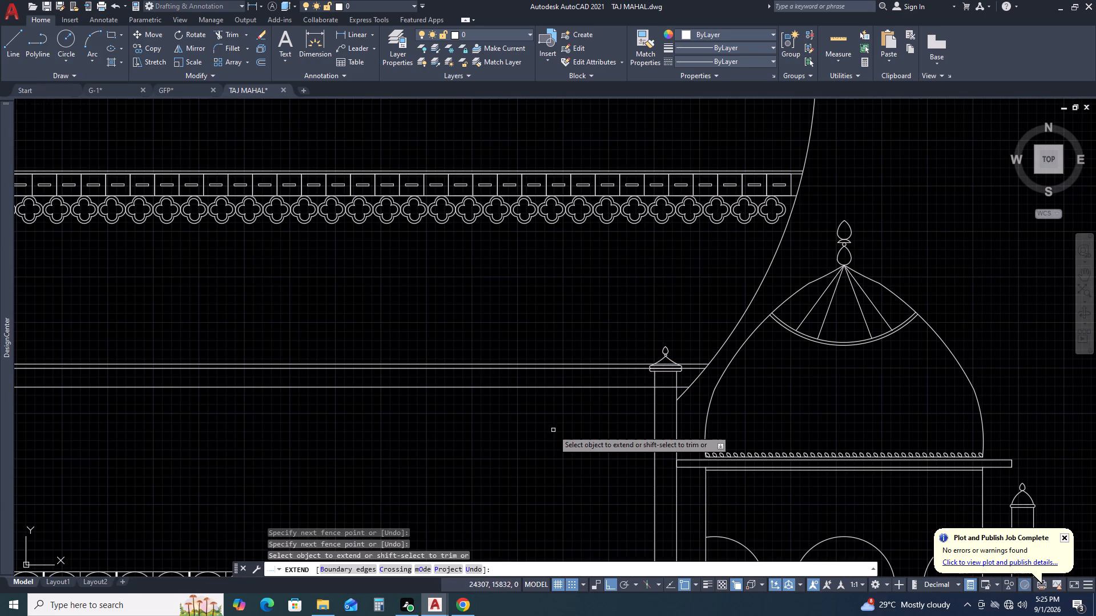
Extend the left ends of the same horizontal portal-top lines past the left pillar to the main dome's curve.
{"action": "scroll", "coordinate": [553, 431], "scroll_direction": "down", "scroll_amount": 3}
{"action": "scroll", "coordinate": [404, 429], "scroll_direction": "up", "scroll_amount": 2}
{"action": "left_click_drag", "start_coordinate": [416, 436], "coordinate": [408, 414]}
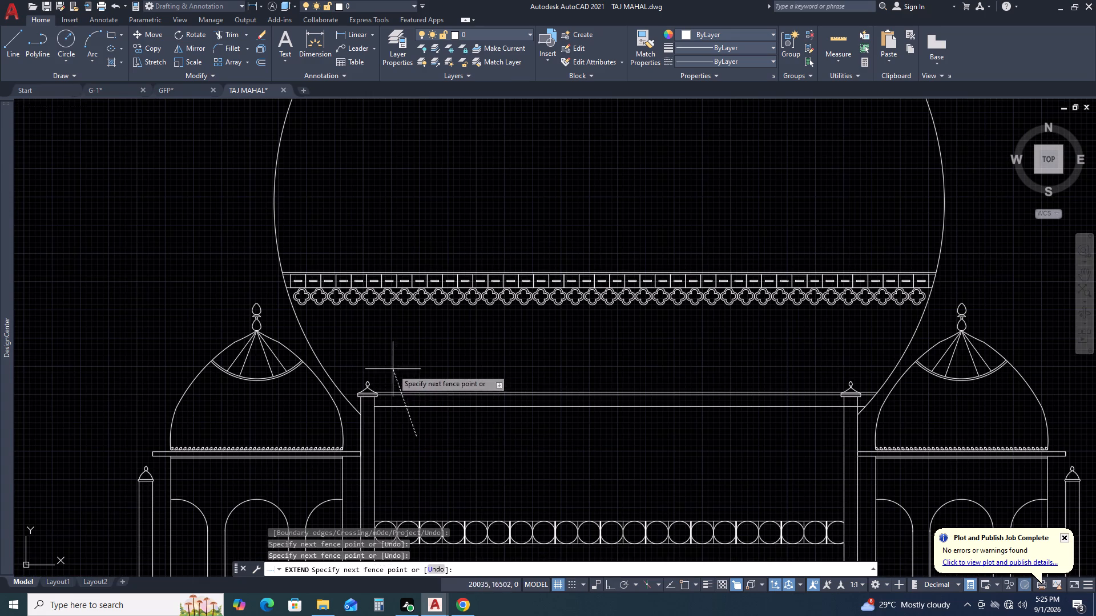
{"action": "left_click", "coordinate": [391, 366]}
{"action": "left_click_drag", "start_coordinate": [390, 412], "coordinate": [390, 402]}
{"action": "left_click", "coordinate": [386, 358]}
{"action": "left_click", "coordinate": [392, 420]}
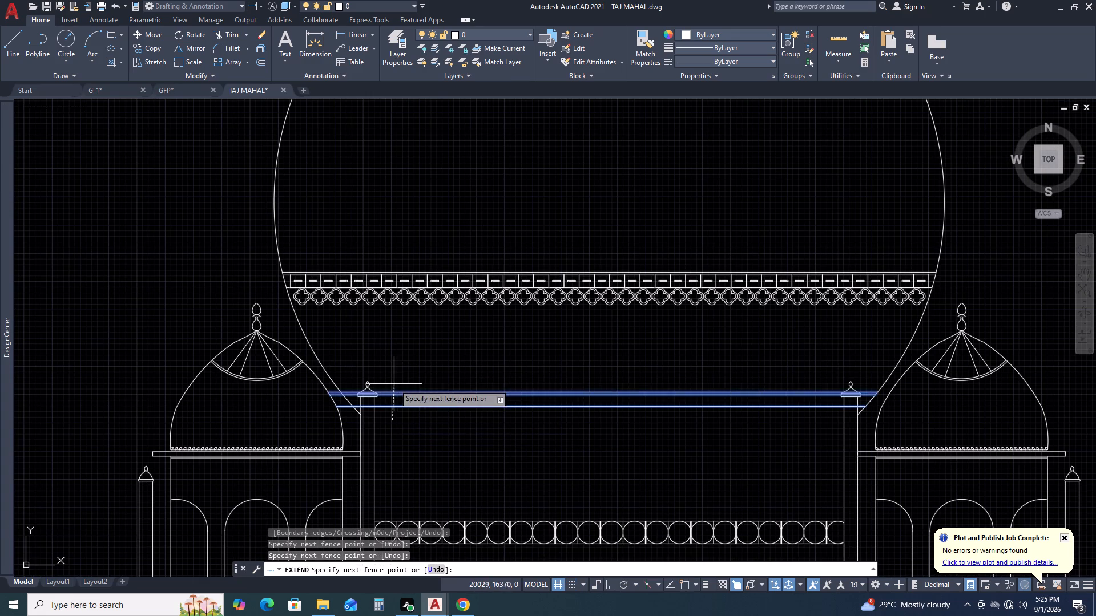
{"action": "key", "text": "Escape"}
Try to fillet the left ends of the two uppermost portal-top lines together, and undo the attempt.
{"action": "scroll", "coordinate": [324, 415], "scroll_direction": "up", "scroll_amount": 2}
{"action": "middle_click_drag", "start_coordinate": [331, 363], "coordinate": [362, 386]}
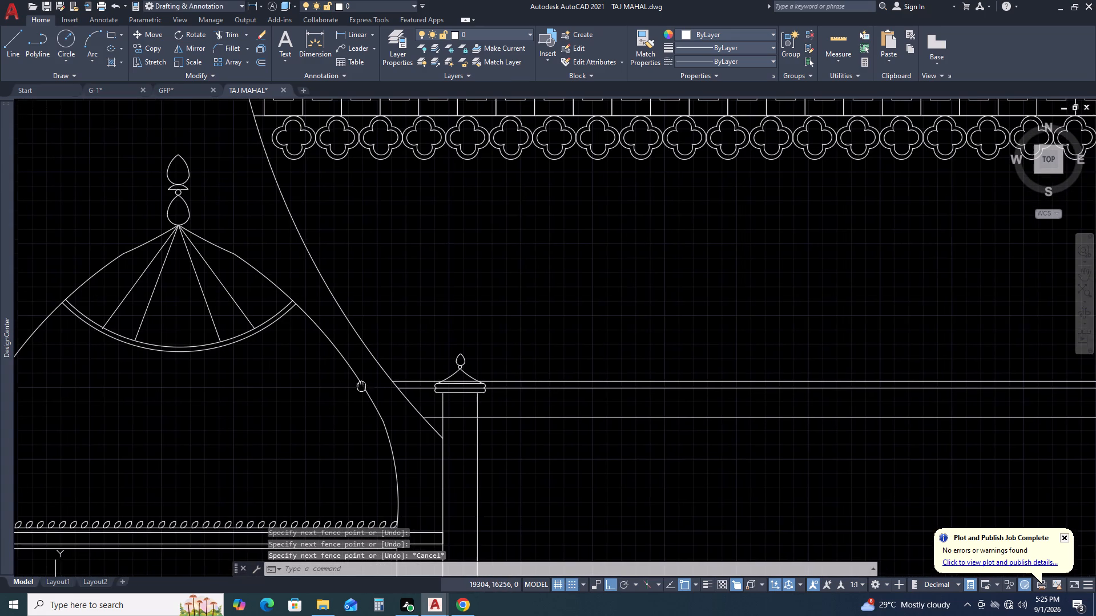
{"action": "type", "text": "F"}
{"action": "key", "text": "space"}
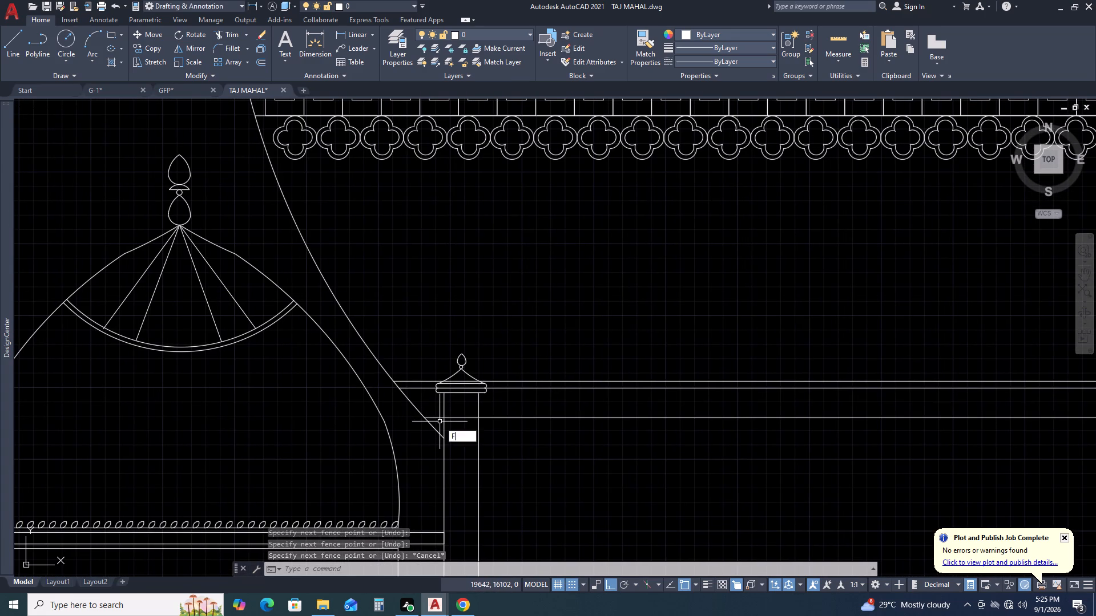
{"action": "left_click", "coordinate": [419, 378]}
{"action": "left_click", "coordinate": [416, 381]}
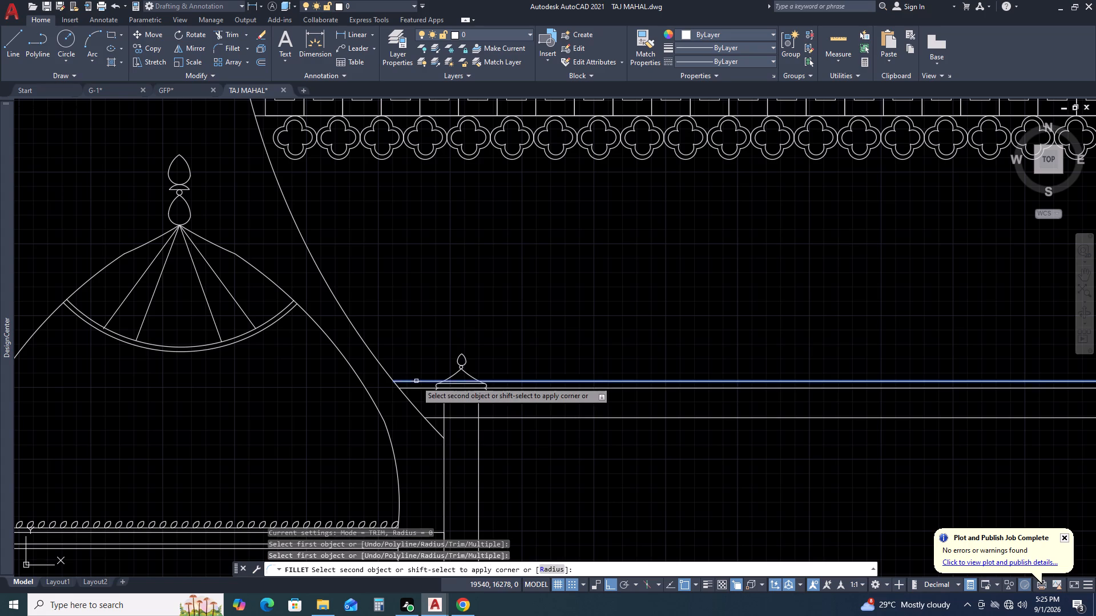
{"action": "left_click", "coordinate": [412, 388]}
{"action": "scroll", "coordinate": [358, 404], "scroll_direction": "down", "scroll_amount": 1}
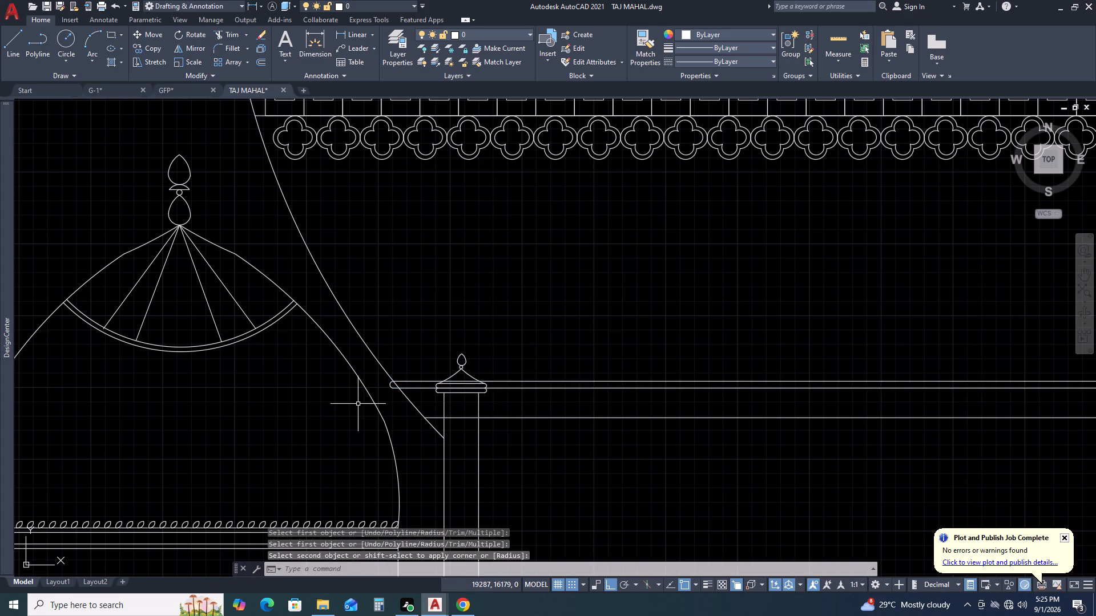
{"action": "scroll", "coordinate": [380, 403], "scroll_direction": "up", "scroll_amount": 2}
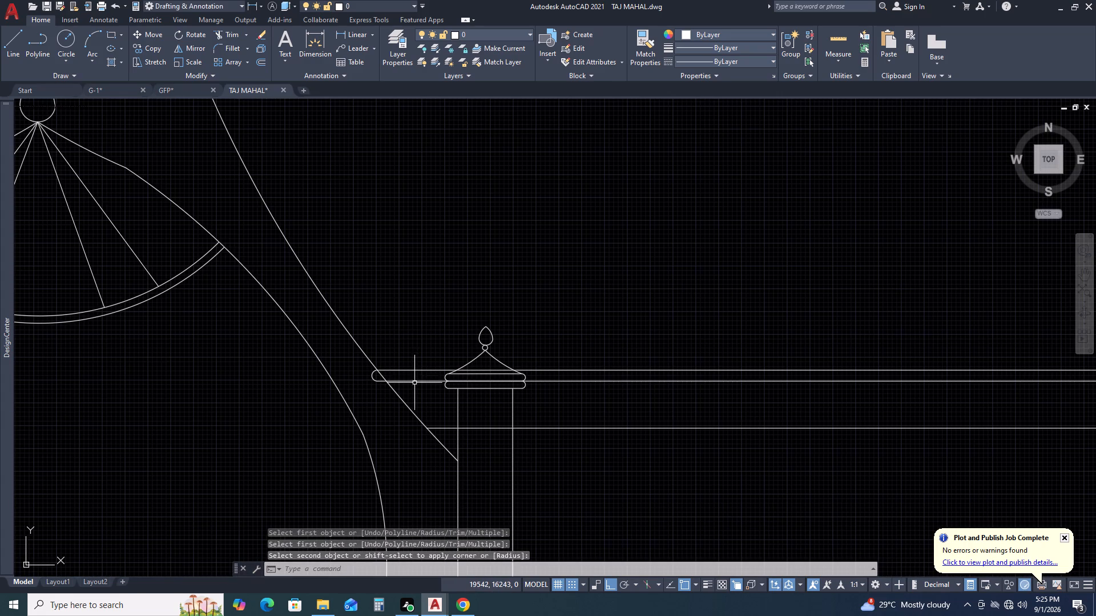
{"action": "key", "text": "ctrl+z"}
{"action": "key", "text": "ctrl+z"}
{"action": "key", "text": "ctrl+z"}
Fillet the left ends of the two uppermost portal-top lines together with a rounded end arc.
{"action": "scroll", "coordinate": [396, 391], "scroll_direction": "up", "scroll_amount": 3}
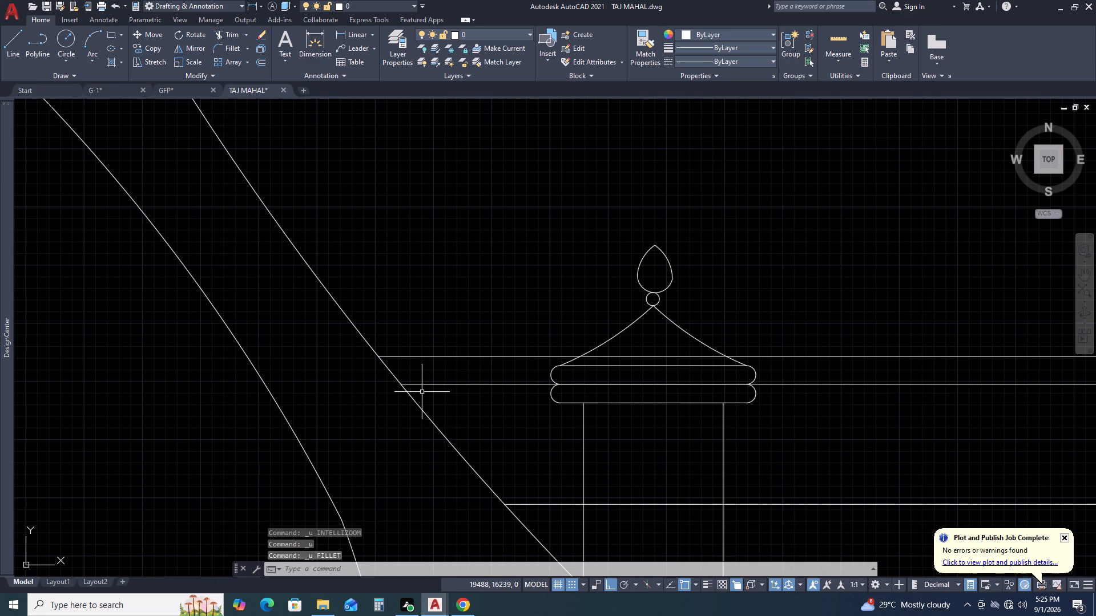
{"action": "type", "text": "F"}
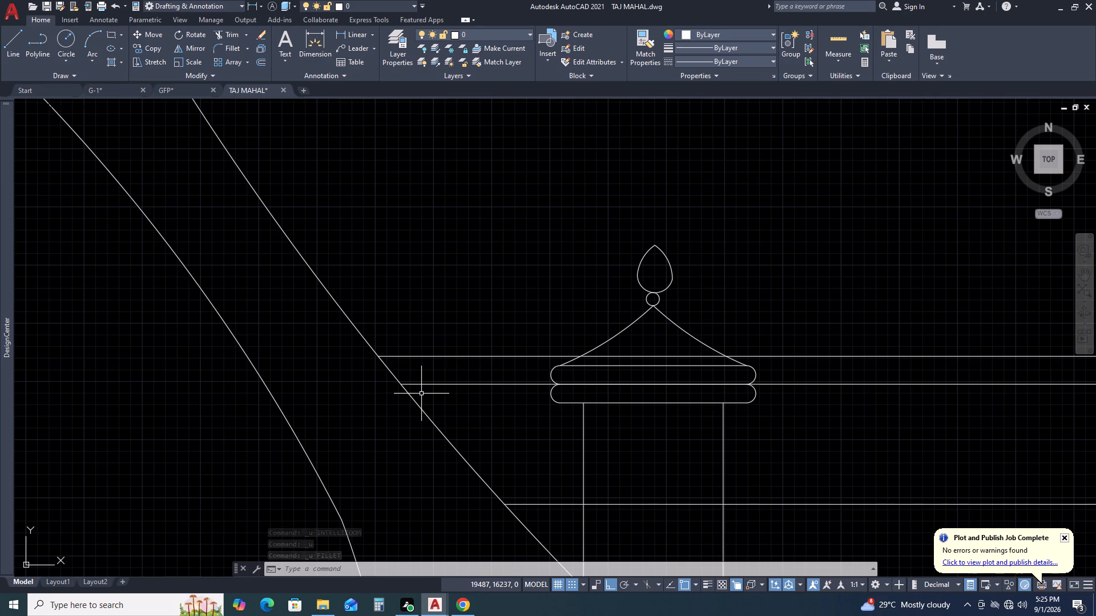
{"action": "key", "text": "space"}
{"action": "left_click", "coordinate": [424, 354]}
{"action": "left_click", "coordinate": [423, 356]}
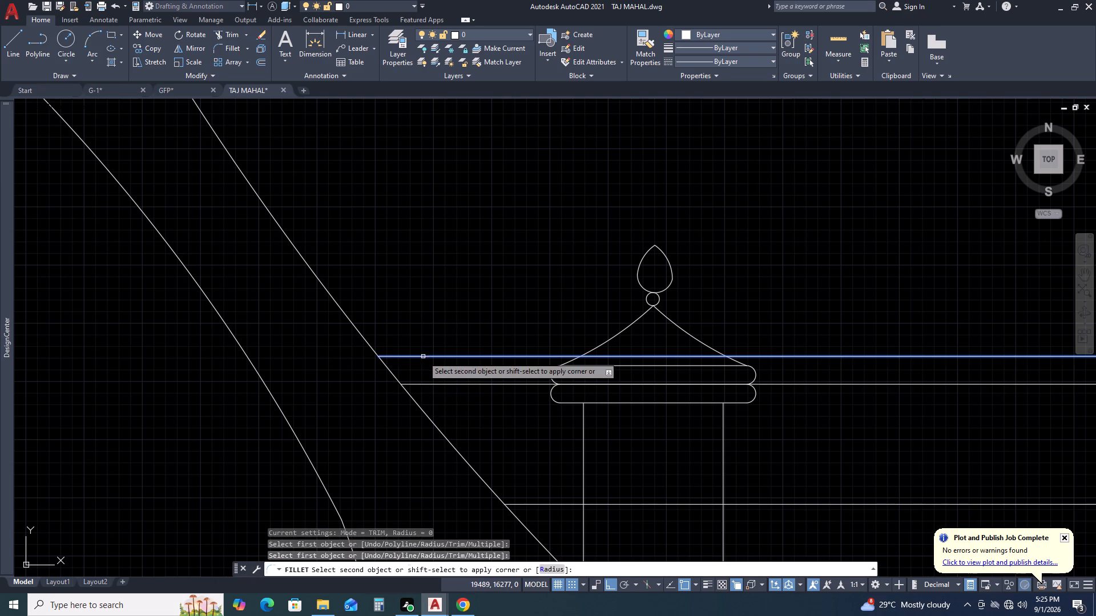
{"action": "left_click", "coordinate": [429, 385]}
{"action": "key", "text": "Escape"}
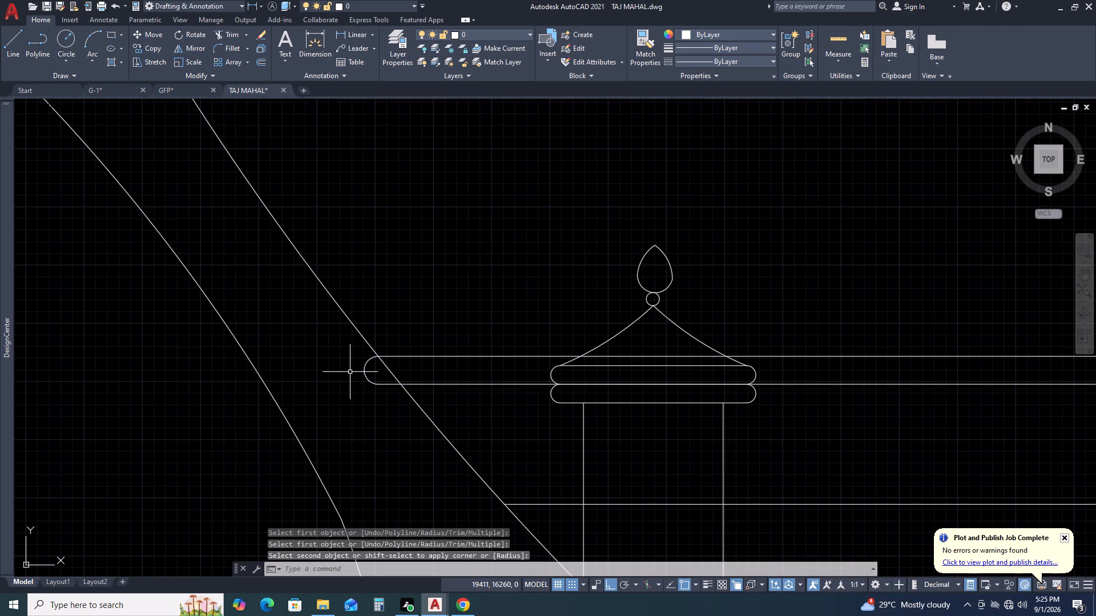
Move the rounded end arc inward to the main dome's curve and align its upper end with the top line.
{"action": "left_click", "coordinate": [366, 374]}
{"action": "type", "text": "M"}
{"action": "key", "text": "space"}
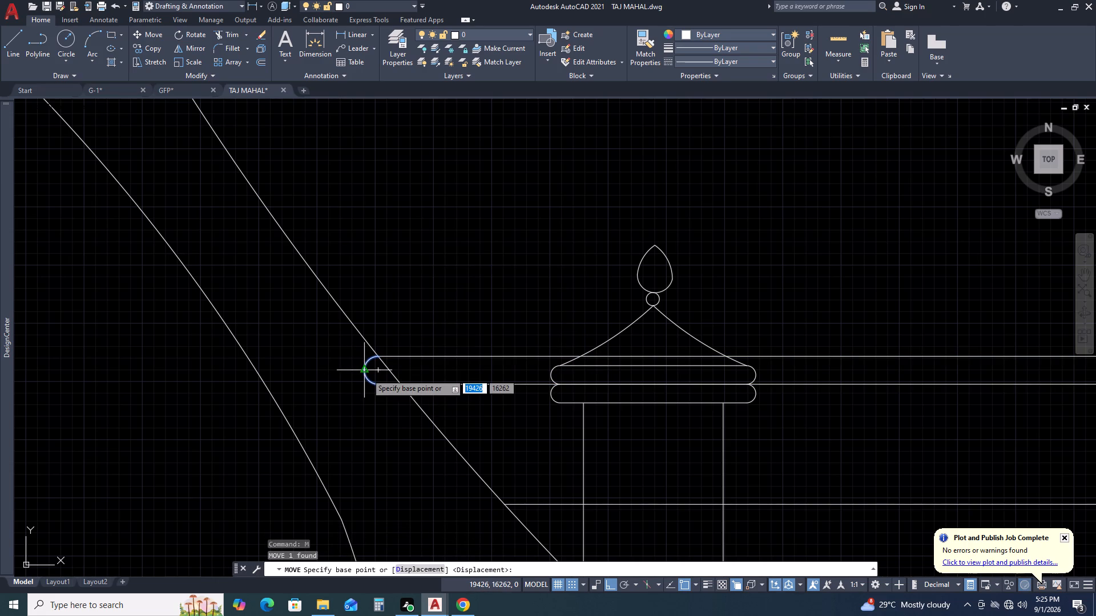
{"action": "left_click", "coordinate": [366, 374]}
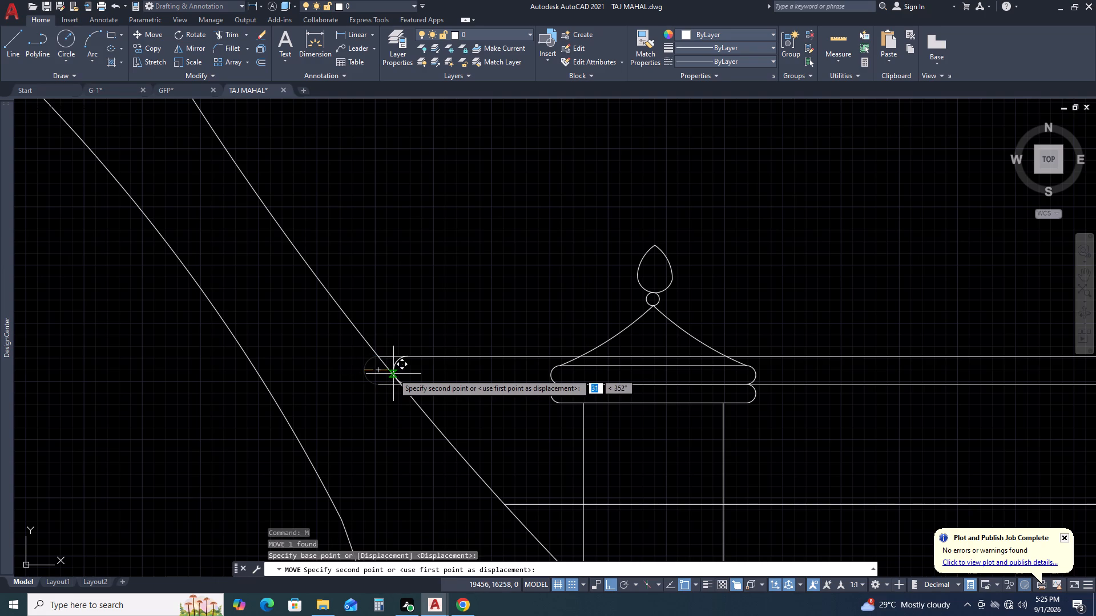
{"action": "left_click", "coordinate": [393, 374]}
{"action": "scroll", "coordinate": [398, 384], "scroll_direction": "up", "scroll_amount": 1}
{"action": "left_click", "coordinate": [408, 359]}
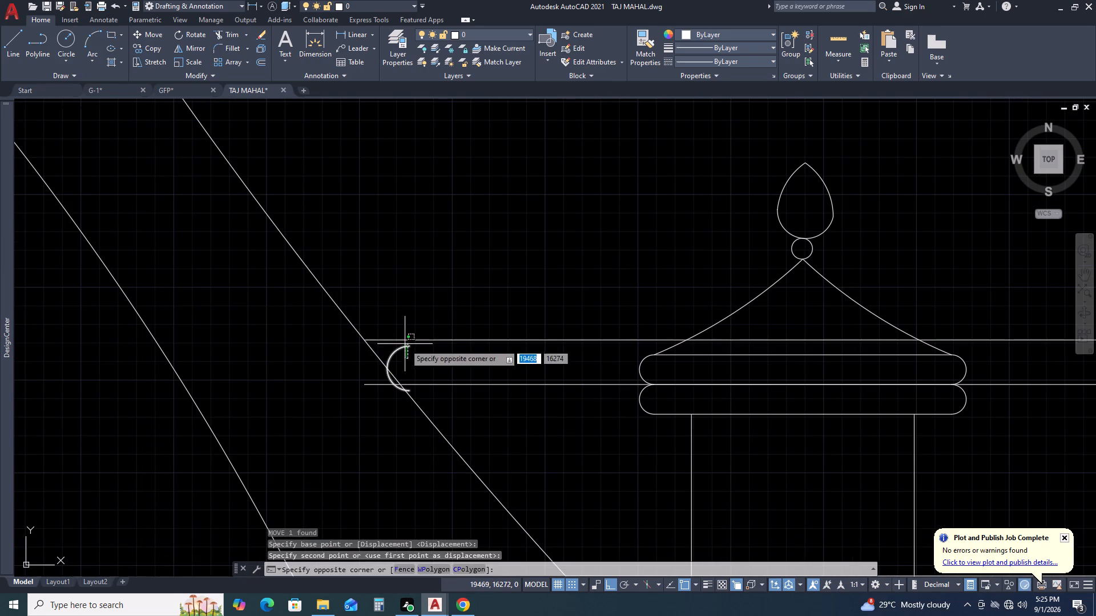
{"action": "left_click", "coordinate": [405, 344]}
{"action": "type", "text": "M"}
{"action": "key", "text": "space"}
{"action": "left_click", "coordinate": [409, 345]}
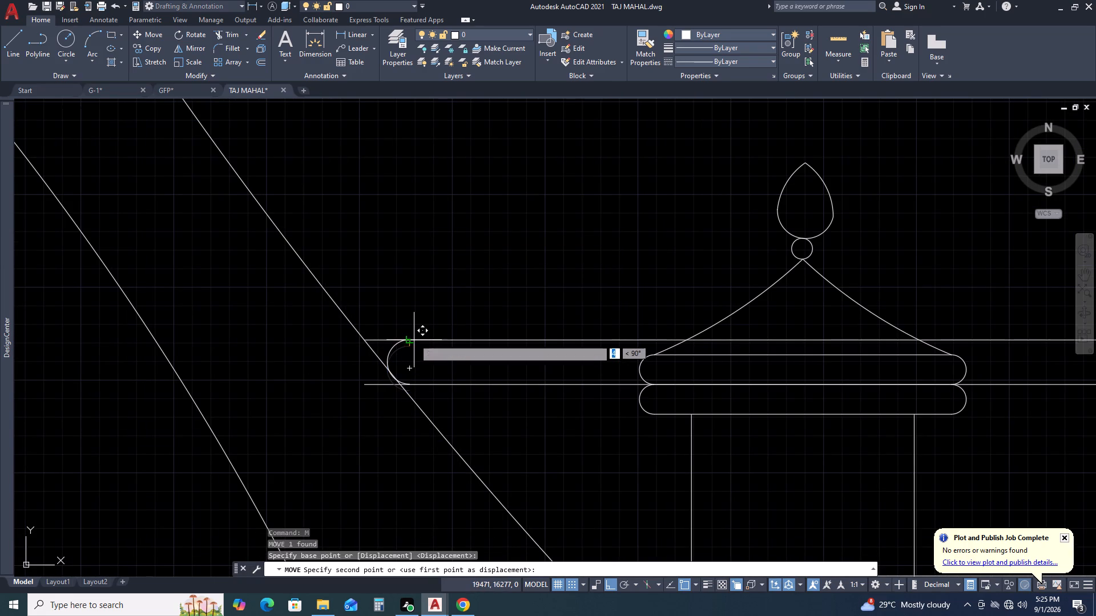
{"action": "left_click", "coordinate": [414, 340]}
Trim the stubs of both portal-top lines that project left beyond the rounded end arc.
{"action": "type", "text": "TR"}
{"action": "key", "text": "space"}
{"action": "left_click", "coordinate": [382, 339]}
{"action": "left_click", "coordinate": [380, 383]}
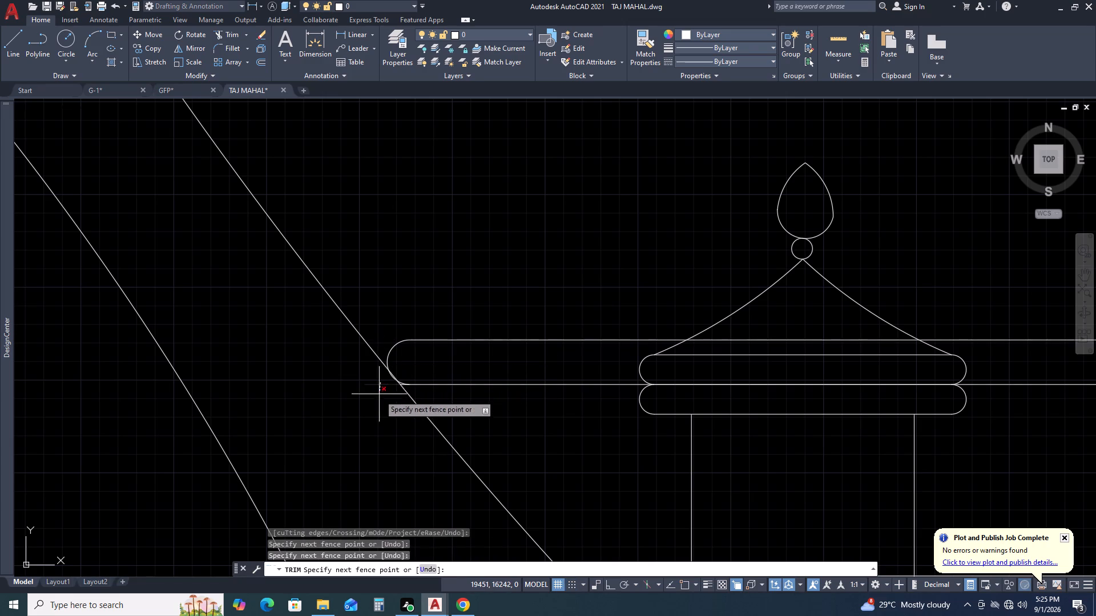
{"action": "left_click", "coordinate": [379, 396]}
{"action": "scroll", "coordinate": [397, 371], "scroll_direction": "up", "scroll_amount": 2}
{"action": "key", "text": "Escape"}
Move the left end arc about 3 units further right, just inside the main dome's curve.
{"action": "left_click_drag", "start_coordinate": [393, 325], "coordinate": [371, 307]}
{"action": "left_click", "coordinate": [367, 304]}
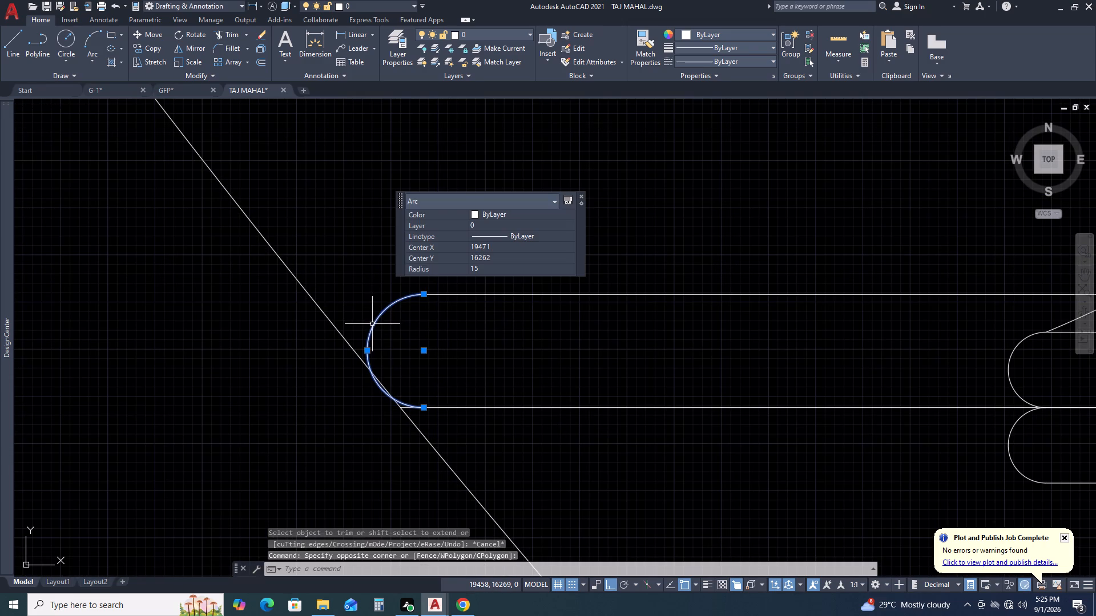
{"action": "type", "text": "M"}
{"action": "key", "text": "space"}
{"action": "left_click", "coordinate": [366, 348]}
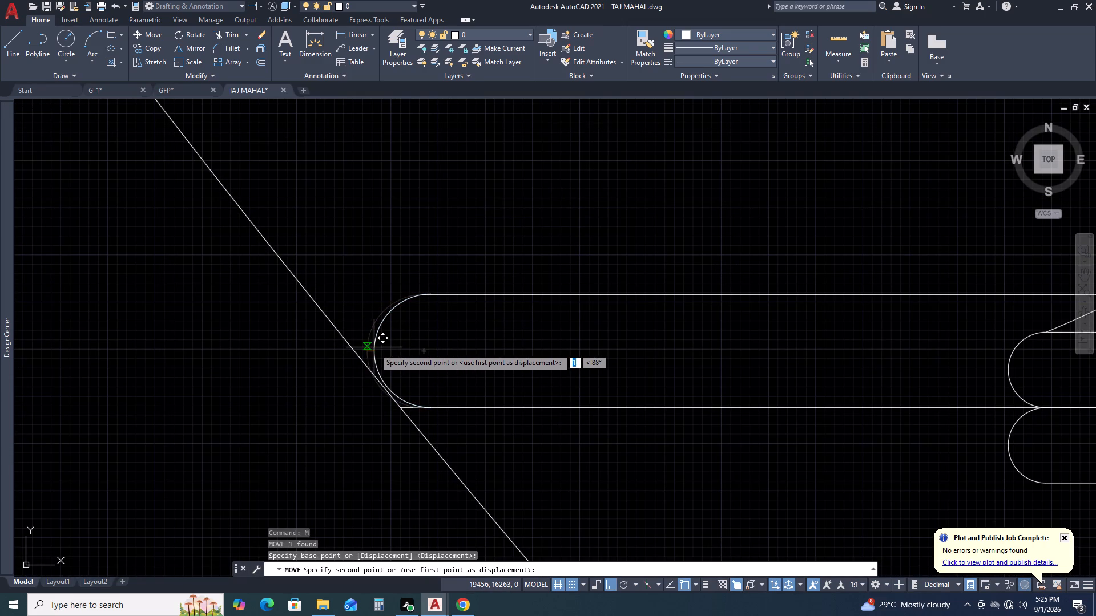
{"action": "left_click", "coordinate": [375, 348]}
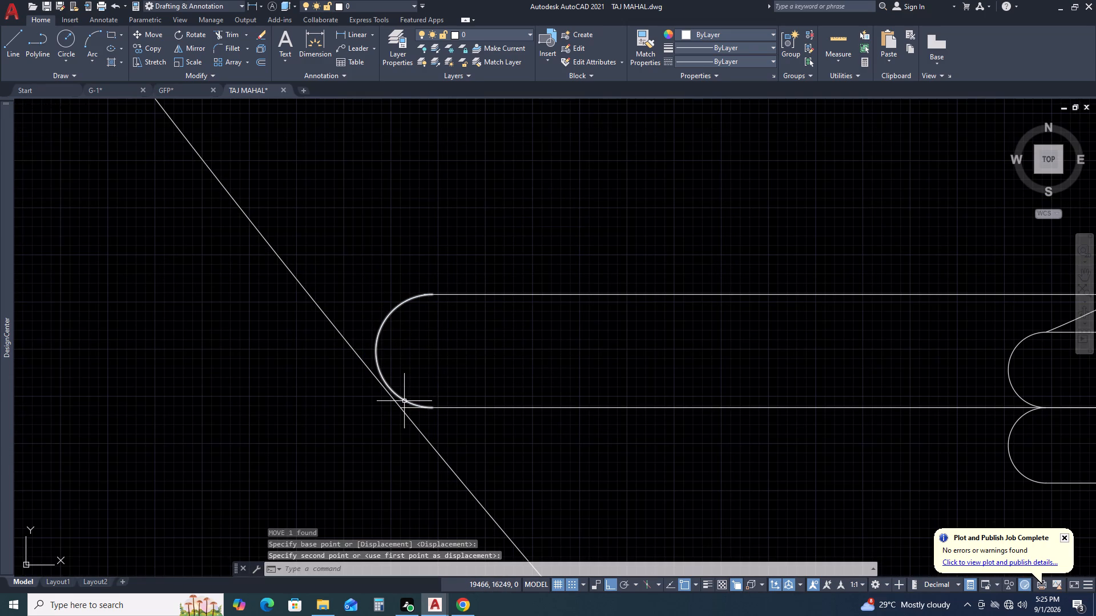
Trim the leftover ends of the upper and lower lines outside the repositioned left end arc.
{"action": "key", "text": "t"}
{"action": "key", "text": "r"}
{"action": "key", "text": "space"}
{"action": "scroll", "coordinate": [410, 411], "scroll_direction": "up", "scroll_amount": 3}
{"action": "left_click", "coordinate": [402, 403]}
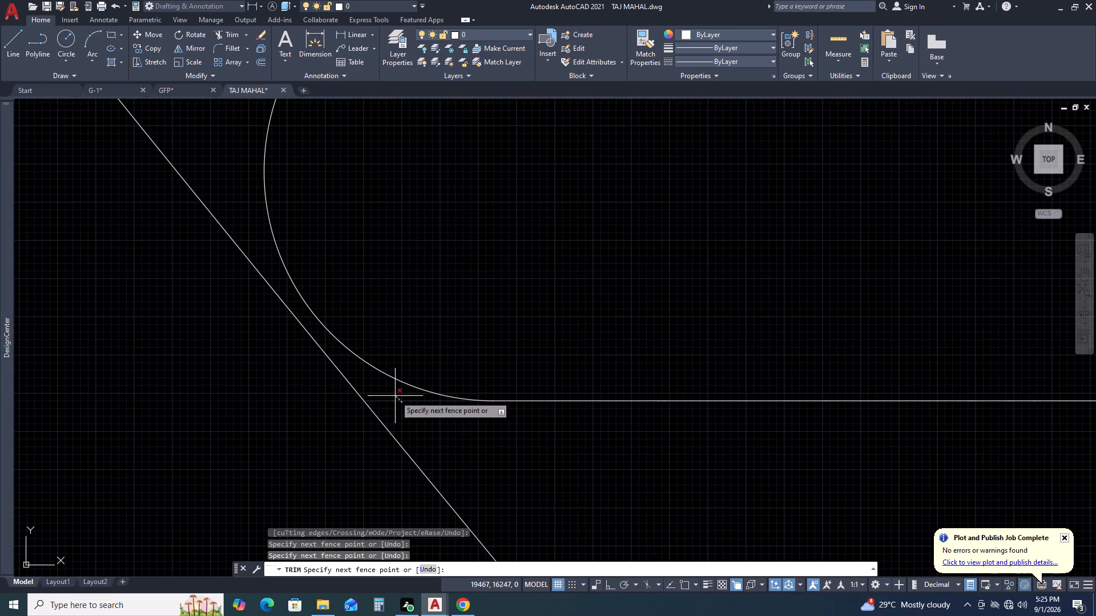
{"action": "left_click", "coordinate": [395, 396]}
{"action": "scroll", "coordinate": [454, 430], "scroll_direction": "down", "scroll_amount": 2}
{"action": "scroll", "coordinate": [452, 233], "scroll_direction": "up", "scroll_amount": 4}
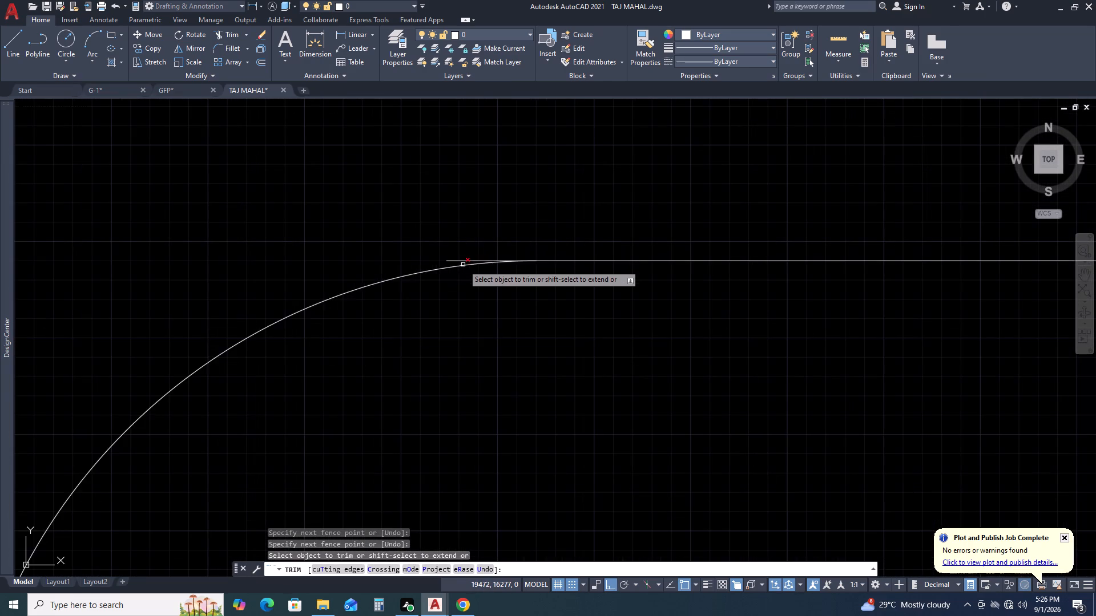
{"action": "left_click", "coordinate": [455, 260]}
{"action": "scroll", "coordinate": [315, 282], "scroll_direction": "down", "scroll_amount": 11}
{"action": "key", "text": "Escape"}
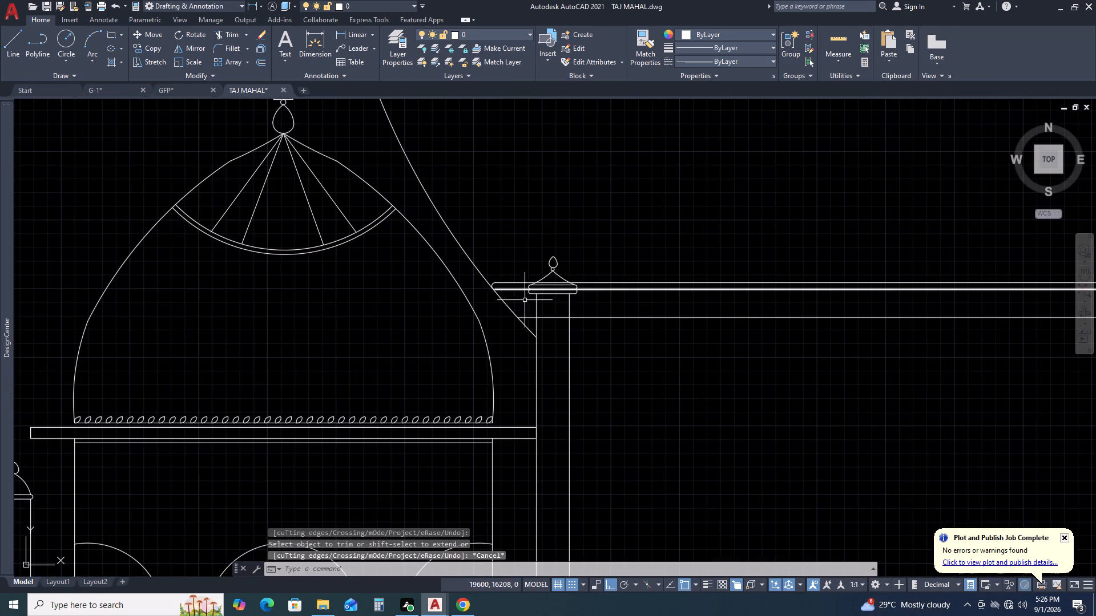
Mirror the left end arc to the right side about the vertical line through the top line's midpoint, keeping the original.
{"action": "middle_click_drag", "start_coordinate": [640, 290], "coordinate": [363, 292]}
{"action": "scroll", "coordinate": [315, 332], "scroll_direction": "down", "scroll_amount": 3}
{"action": "scroll", "coordinate": [527, 310], "scroll_direction": "down", "scroll_amount": 1}
{"action": "scroll", "coordinate": [571, 318], "scroll_direction": "up", "scroll_amount": 4}
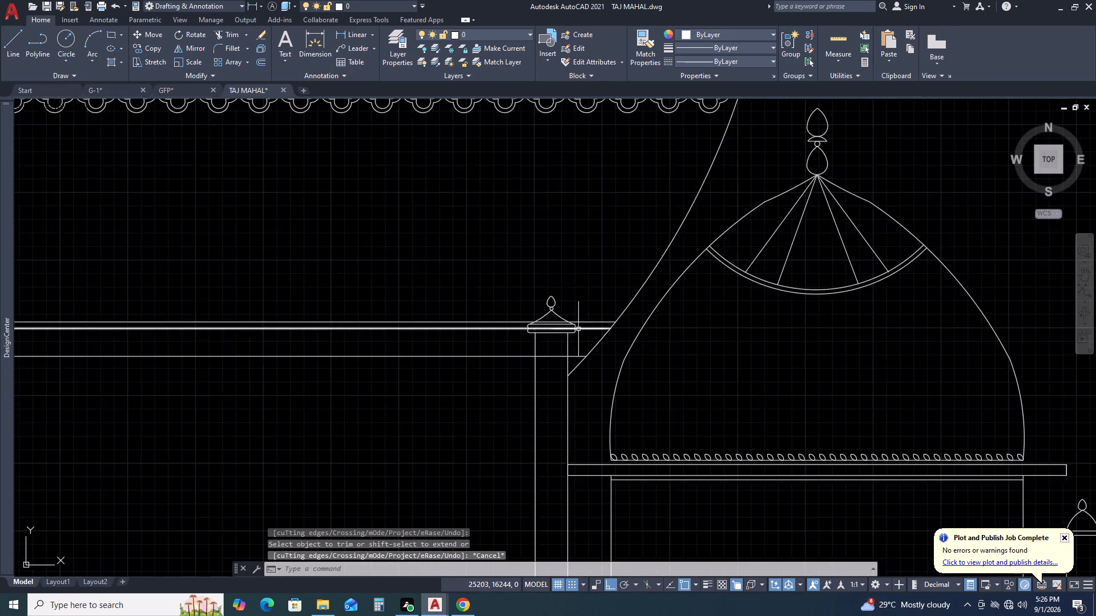
{"action": "scroll", "coordinate": [578, 329], "scroll_direction": "up", "scroll_amount": 2}
{"action": "scroll", "coordinate": [603, 331], "scroll_direction": "down", "scroll_amount": 4}
{"action": "scroll", "coordinate": [121, 334], "scroll_direction": "up", "scroll_amount": 5}
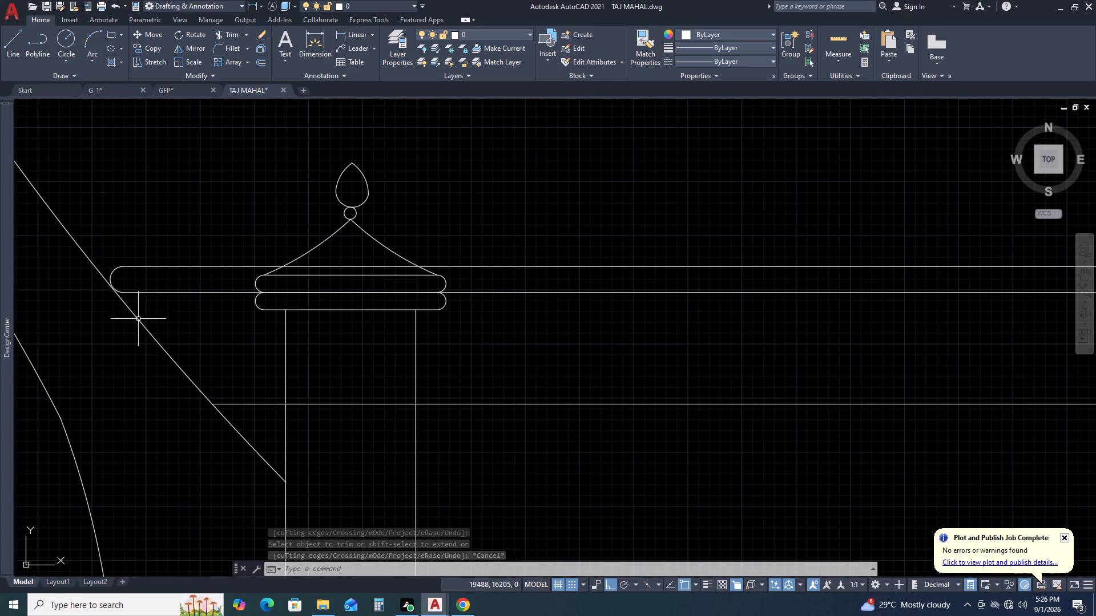
{"action": "left_click", "coordinate": [78, 230]}
{"action": "left_click", "coordinate": [151, 325]}
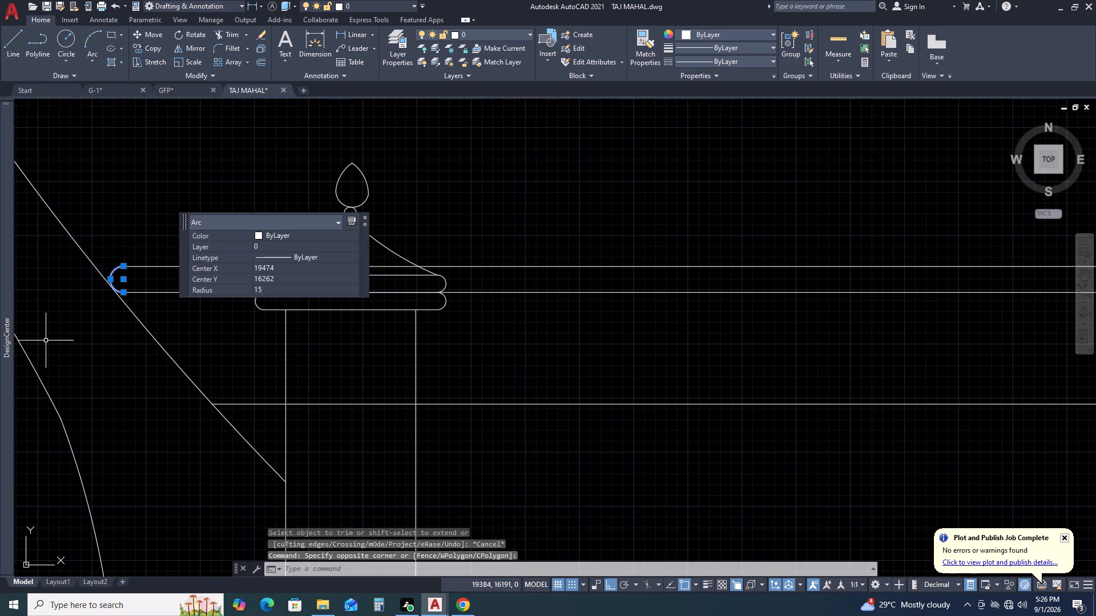
{"action": "key", "text": "m"}
{"action": "key", "text": "i"}
{"action": "key", "text": "space"}
{"action": "scroll", "coordinate": [82, 375], "scroll_direction": "down", "scroll_amount": 4}
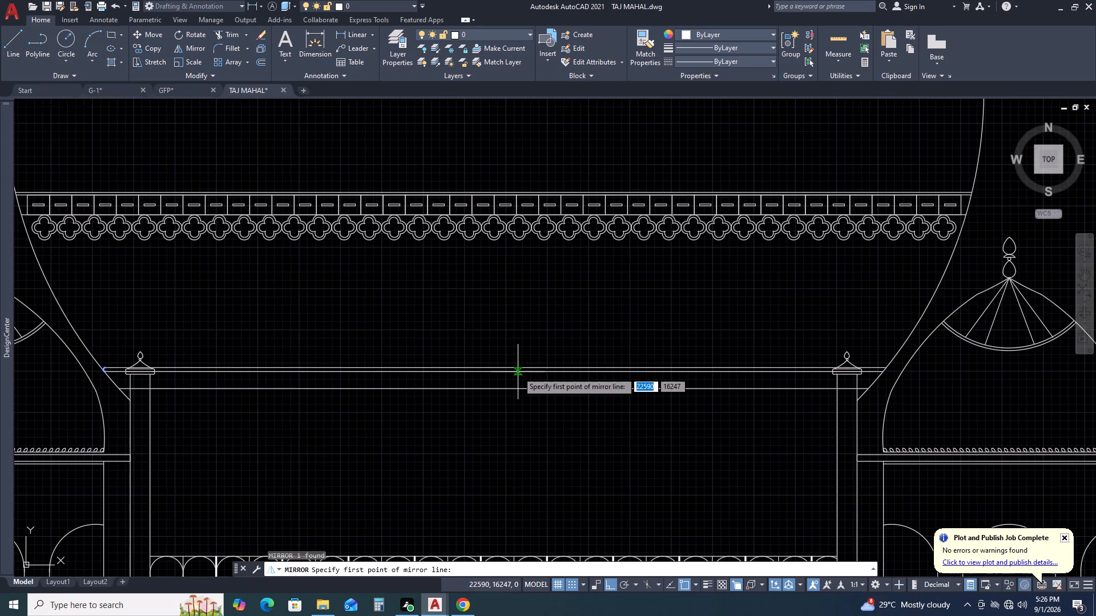
{"action": "left_click", "coordinate": [494, 368]}
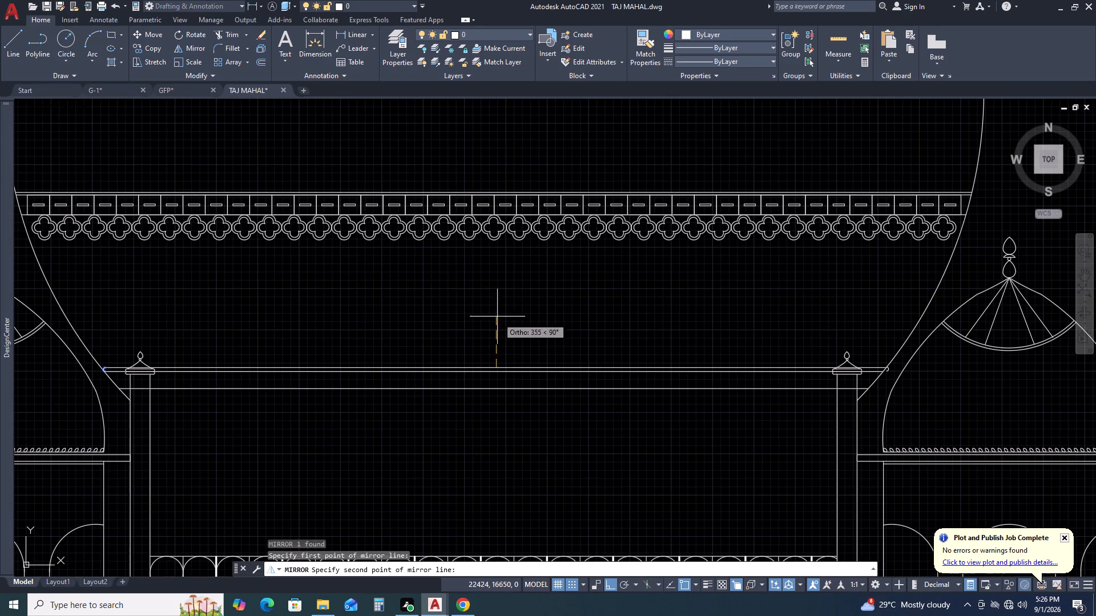
{"action": "left_click", "coordinate": [496, 307]}
{"action": "left_click", "coordinate": [520, 350]}
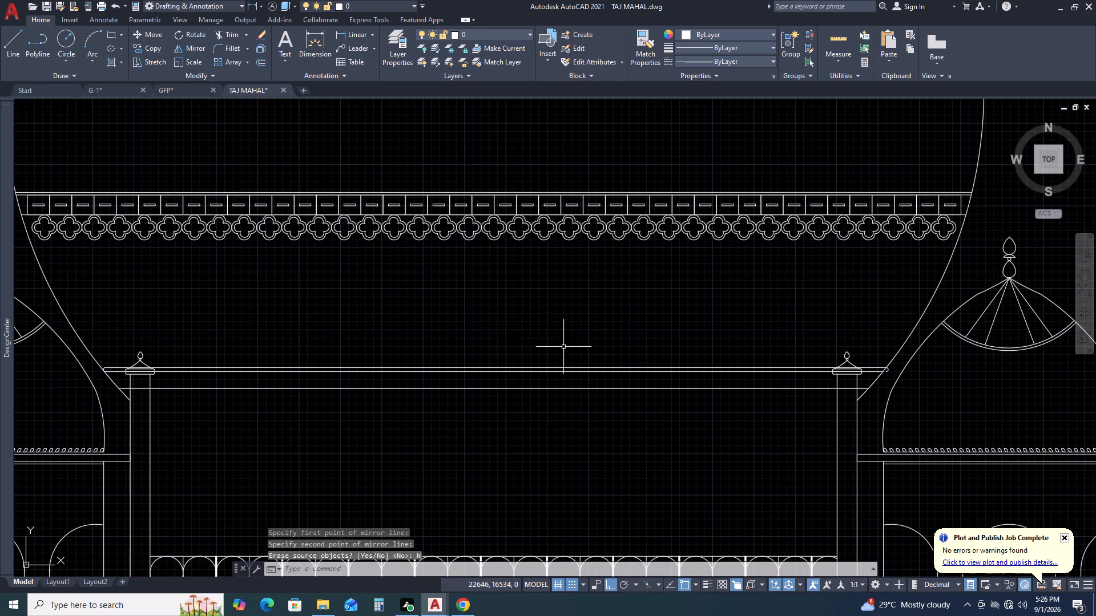
Move the mirrored arc left so its lower end meets the lower line's right end at the dome curve.
{"action": "middle_click_drag", "start_coordinate": [642, 351], "coordinate": [460, 327]}
{"action": "scroll", "coordinate": [678, 351], "scroll_direction": "up", "scroll_amount": 4}
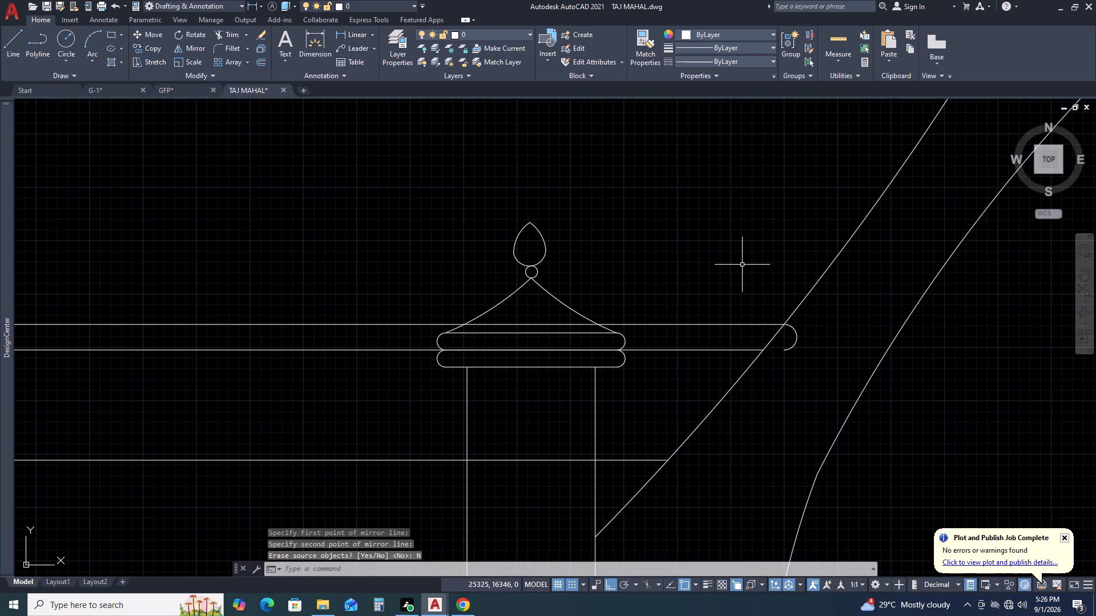
{"action": "left_click", "coordinate": [742, 265]}
{"action": "left_click", "coordinate": [829, 388]}
{"action": "middle_click_drag", "start_coordinate": [714, 374], "coordinate": [682, 418]}
{"action": "key", "text": "m"}
{"action": "key", "text": "space"}
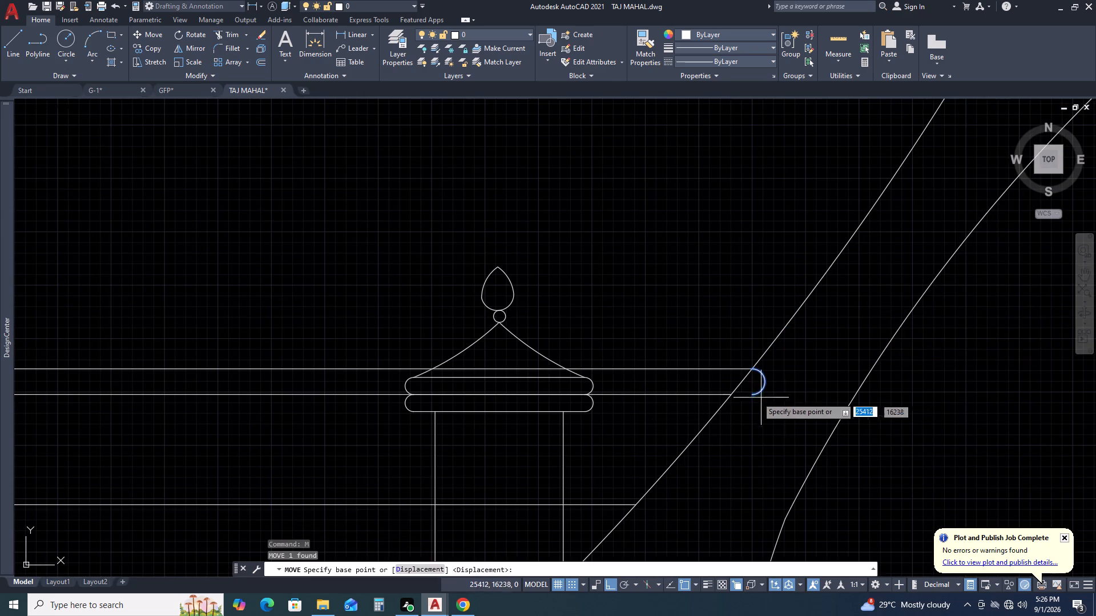
{"action": "scroll", "coordinate": [747, 395], "scroll_direction": "up", "scroll_amount": 2}
{"action": "left_click", "coordinate": [756, 395]}
{"action": "left_click", "coordinate": [700, 398]}
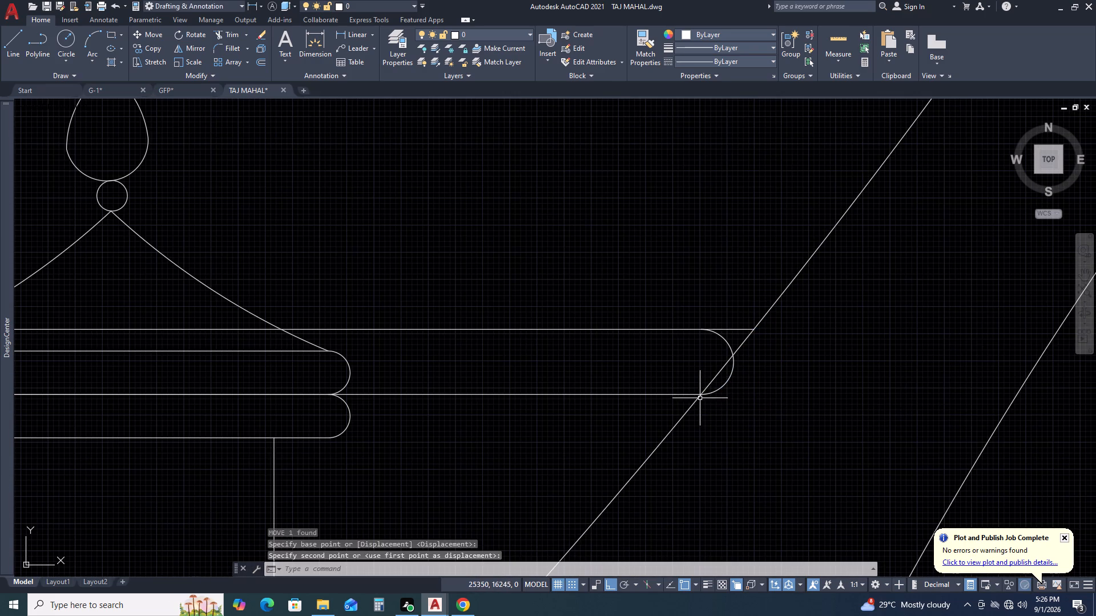
Move the right end arc about 9 units further left along the lower line, inside the main dome's curve.
{"action": "left_click", "coordinate": [720, 400]}
{"action": "left_click", "coordinate": [717, 388]}
{"action": "type", "text": "M"}
{"action": "key", "text": "space"}
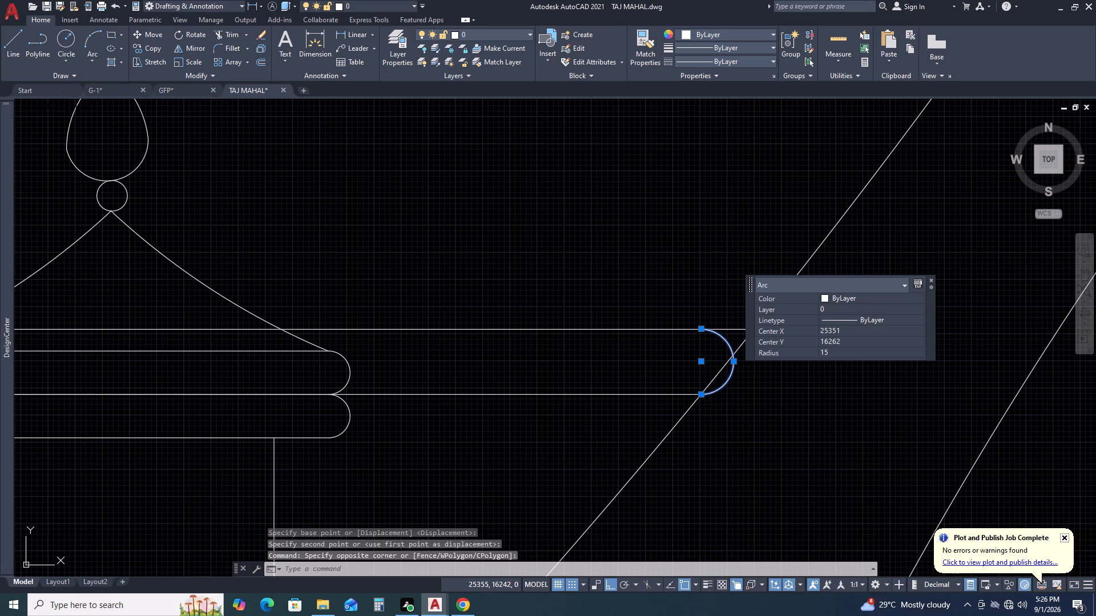
{"action": "left_click", "coordinate": [704, 394]}
{"action": "left_click", "coordinate": [681, 394]}
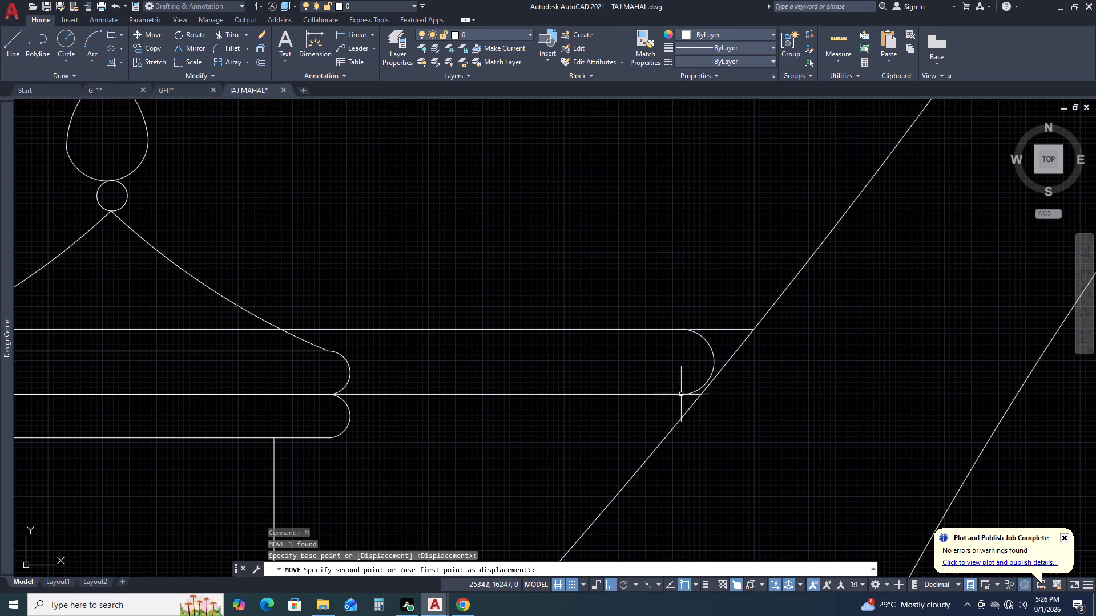
Trim the ends of the upper and lower portal-top lines projecting beyond the right end arc.
{"action": "middle_click_drag", "start_coordinate": [553, 393], "coordinate": [616, 464]}
{"action": "key", "text": "t"}
{"action": "key", "text": "r"}
{"action": "key", "text": "space"}
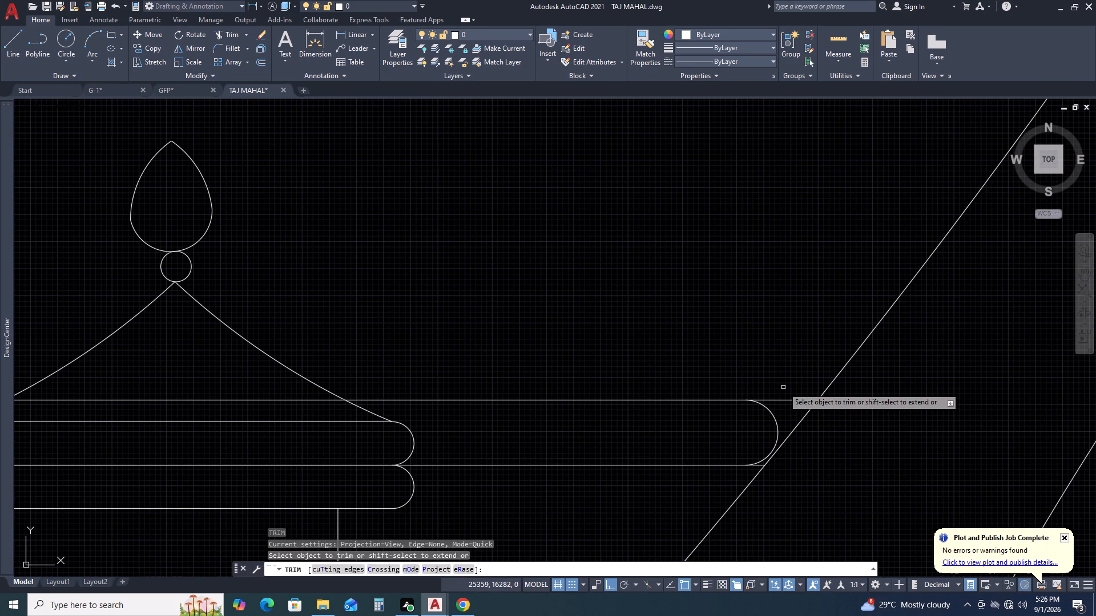
{"action": "left_click", "coordinate": [783, 387]}
{"action": "left_click", "coordinate": [782, 412]}
{"action": "scroll", "coordinate": [759, 462], "scroll_direction": "up", "scroll_amount": 2}
{"action": "left_click", "coordinate": [753, 472]}
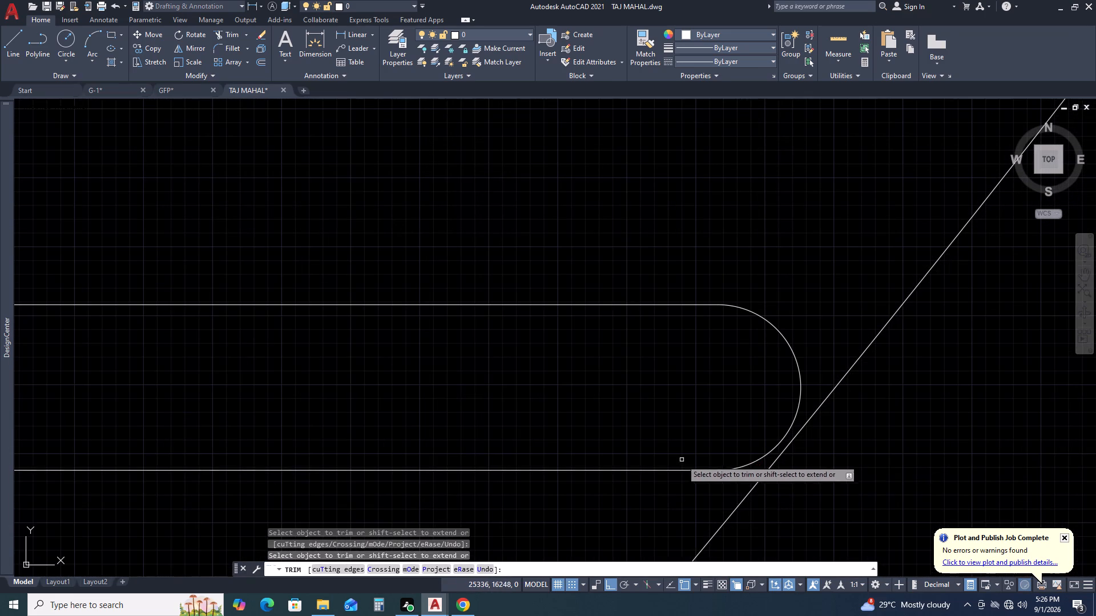
Trim the upper portal-top line where it crosses the right pillar's curved cap.
{"action": "scroll", "coordinate": [644, 399], "scroll_direction": "down", "scroll_amount": 6}
{"action": "middle_click_drag", "start_coordinate": [589, 416], "coordinate": [788, 356]}
{"action": "scroll", "coordinate": [856, 289], "scroll_direction": "up", "scroll_amount": 3}
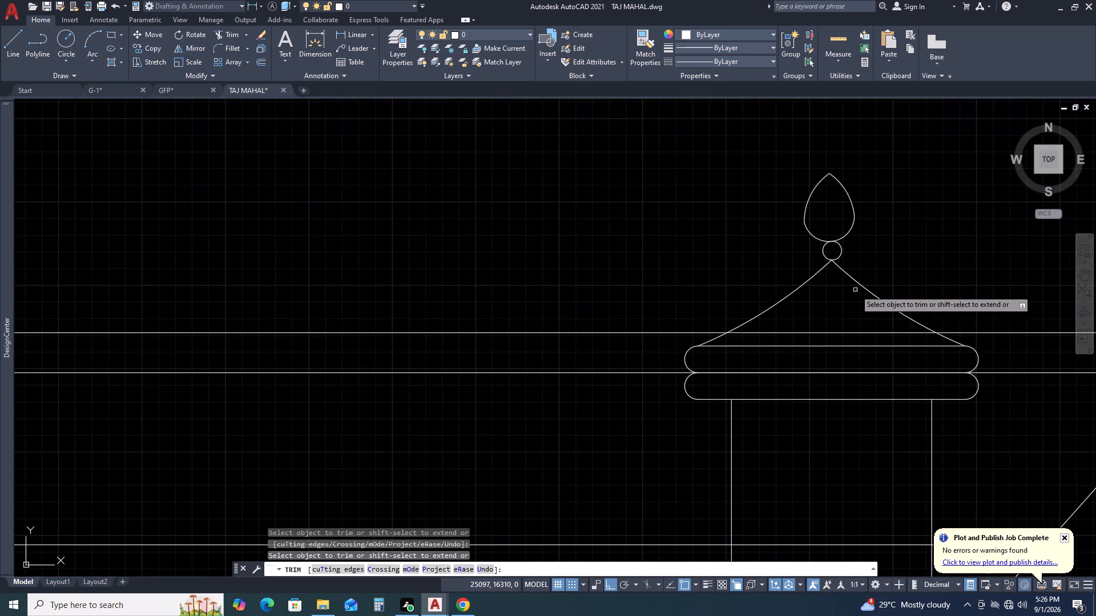
{"action": "left_click", "coordinate": [820, 335]}
{"action": "left_click", "coordinate": [809, 327]}
{"action": "scroll", "coordinate": [830, 346], "scroll_direction": "down", "scroll_amount": 3}
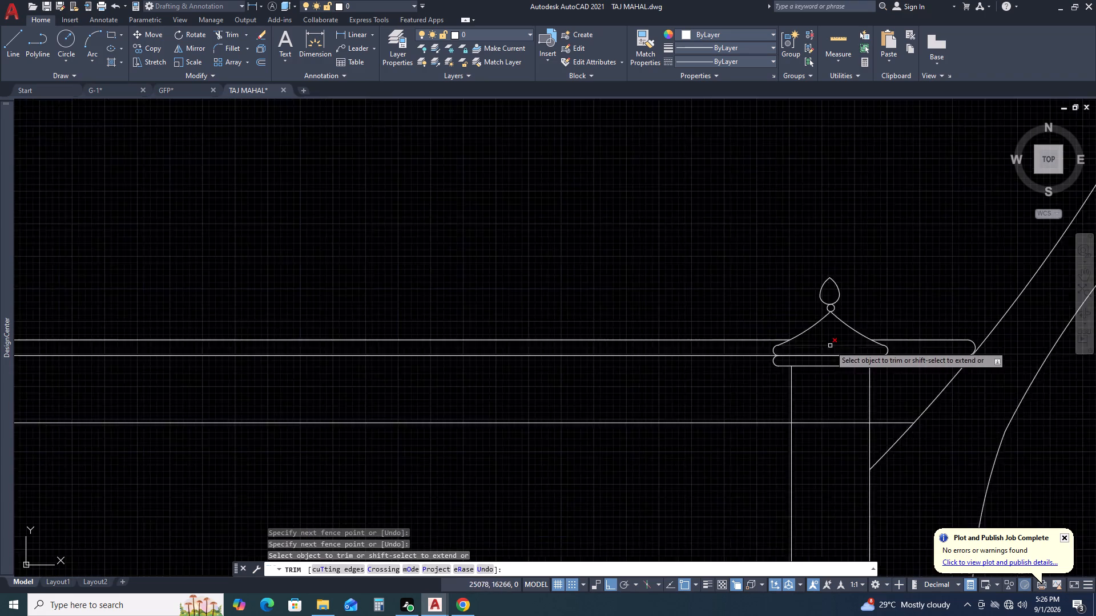
Trim the upper portal-top line where it crosses the left pillar's curved cap.
{"action": "scroll", "coordinate": [585, 356], "scroll_direction": "down", "scroll_amount": 3}
{"action": "scroll", "coordinate": [675, 355], "scroll_direction": "up", "scroll_amount": 2}
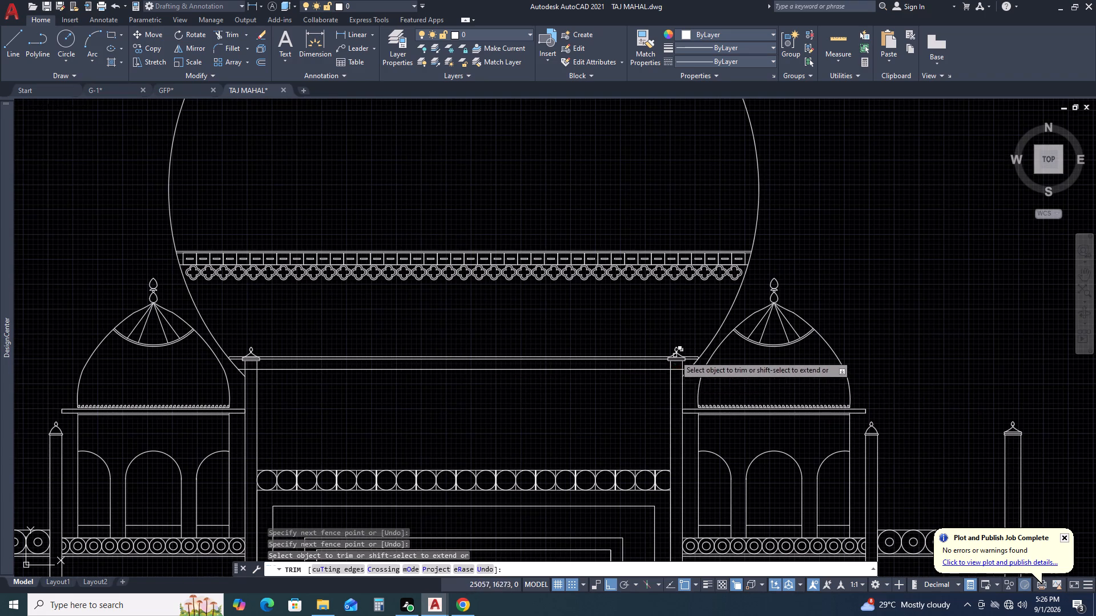
{"action": "scroll", "coordinate": [672, 339], "scroll_direction": "up", "scroll_amount": 1}
{"action": "scroll", "coordinate": [664, 401], "scroll_direction": "up", "scroll_amount": 2}
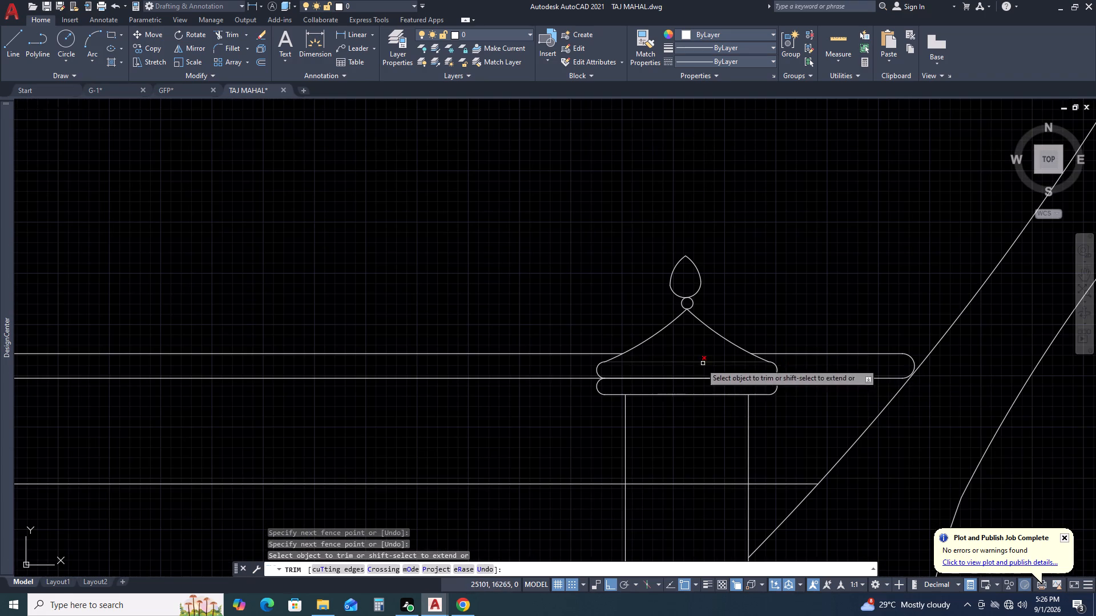
{"action": "scroll", "coordinate": [883, 360], "scroll_direction": "down", "scroll_amount": 7}
{"action": "scroll", "coordinate": [431, 363], "scroll_direction": "up", "scroll_amount": 5}
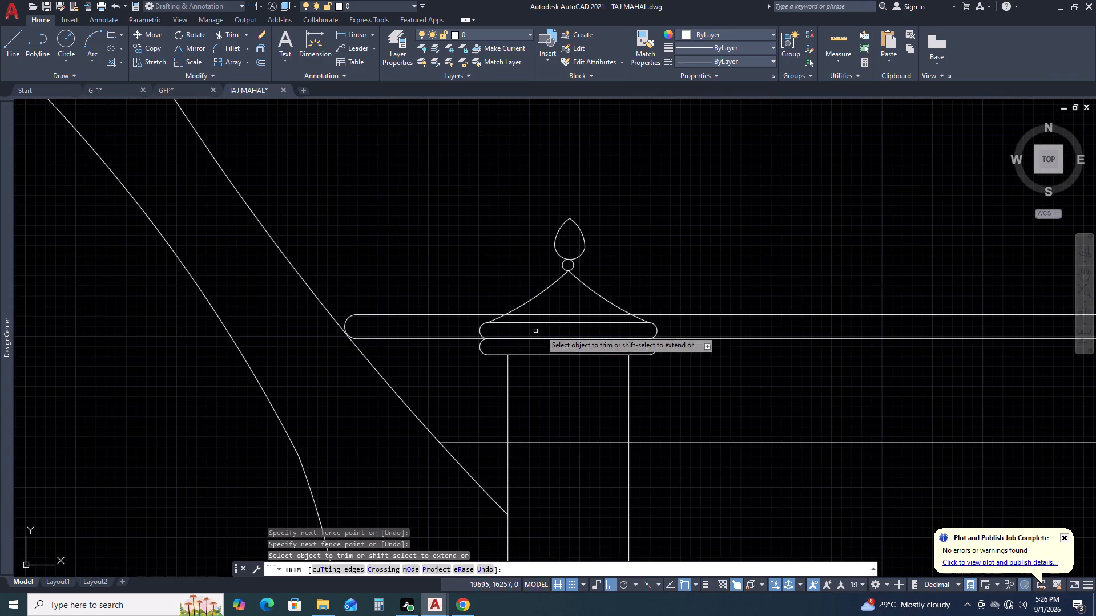
{"action": "scroll", "coordinate": [566, 317], "scroll_direction": "up", "scroll_amount": 2}
{"action": "left_click", "coordinate": [579, 301]}
{"action": "left_click", "coordinate": [562, 314]}
{"action": "scroll", "coordinate": [493, 309], "scroll_direction": "down", "scroll_amount": 6}
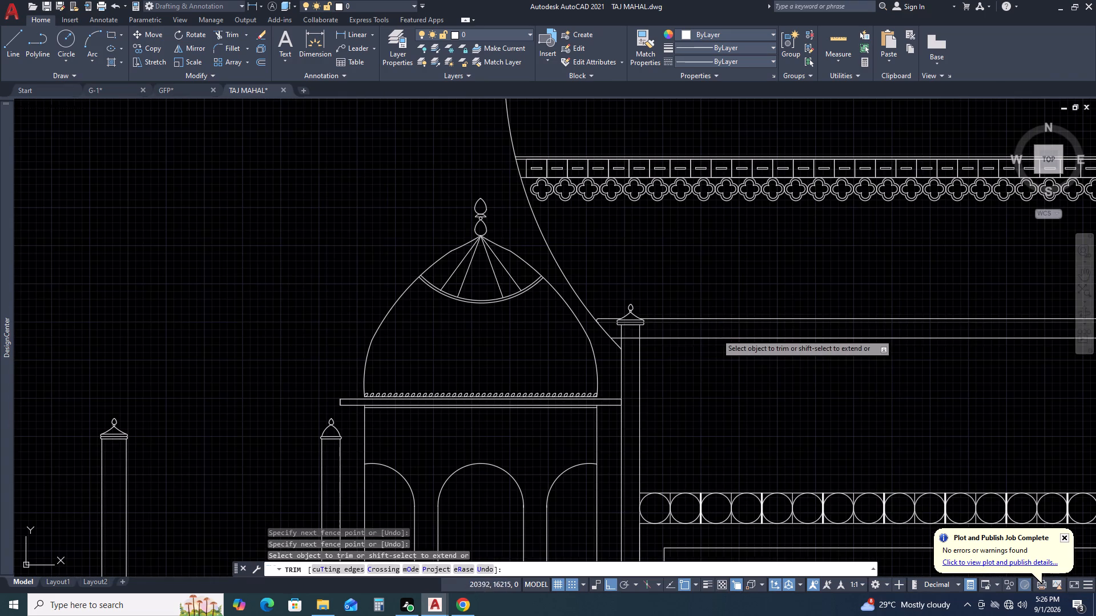
{"action": "key", "text": "Escape"}
Fillet the left ends of the lower portal-top line and the parallel line below it into a semicircular end.
{"action": "scroll", "coordinate": [640, 316], "scroll_direction": "up", "scroll_amount": 4}
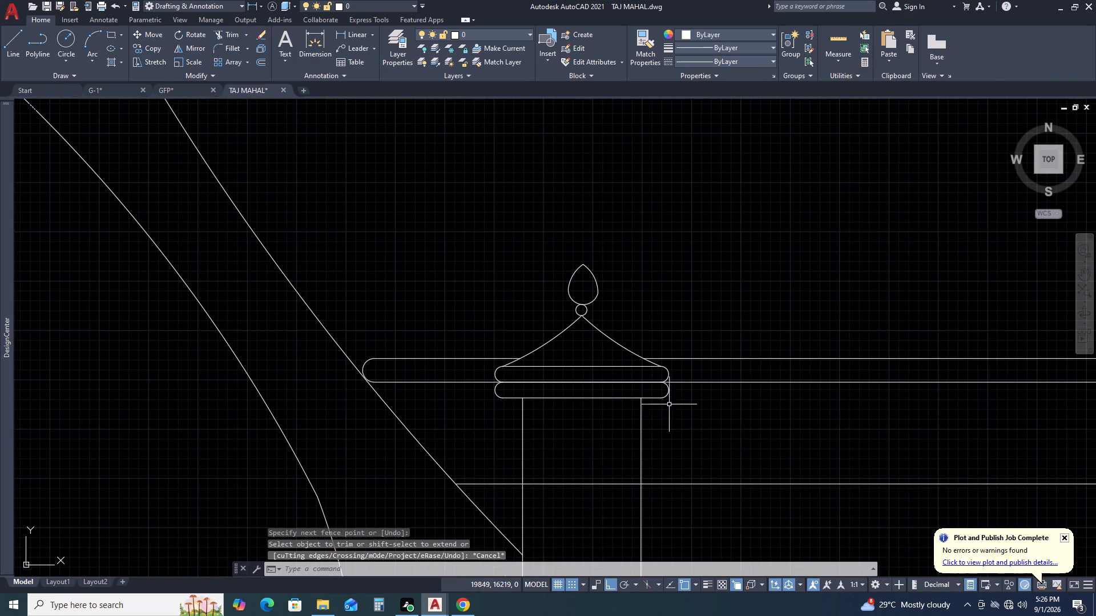
{"action": "scroll", "coordinate": [573, 411], "scroll_direction": "down", "scroll_amount": 3}
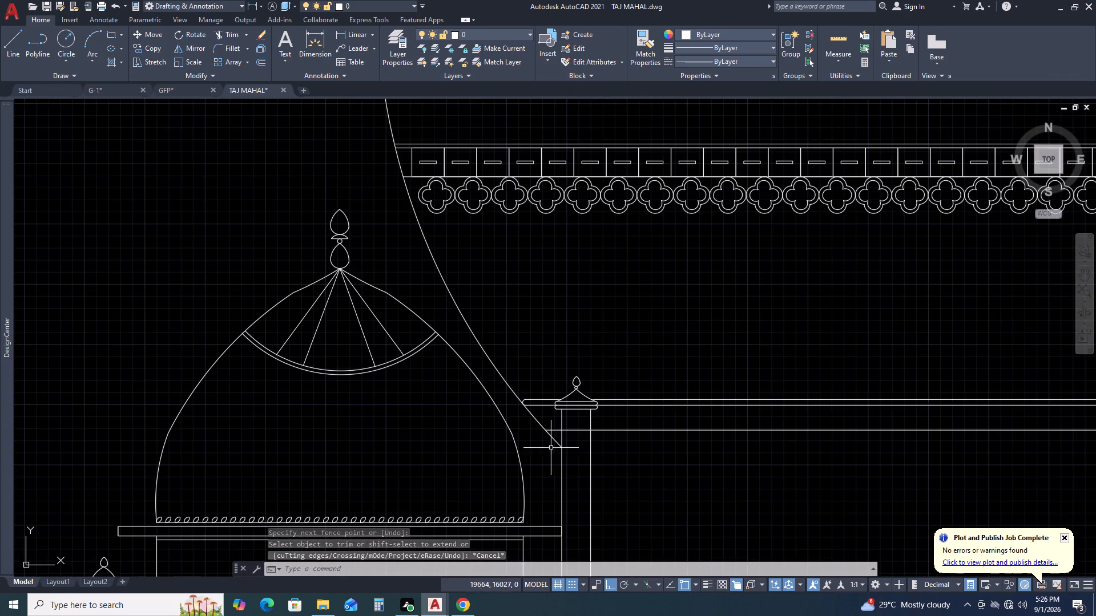
{"action": "scroll", "coordinate": [522, 444], "scroll_direction": "up", "scroll_amount": 2}
{"action": "type", "text": "F"}
{"action": "key", "text": "space"}
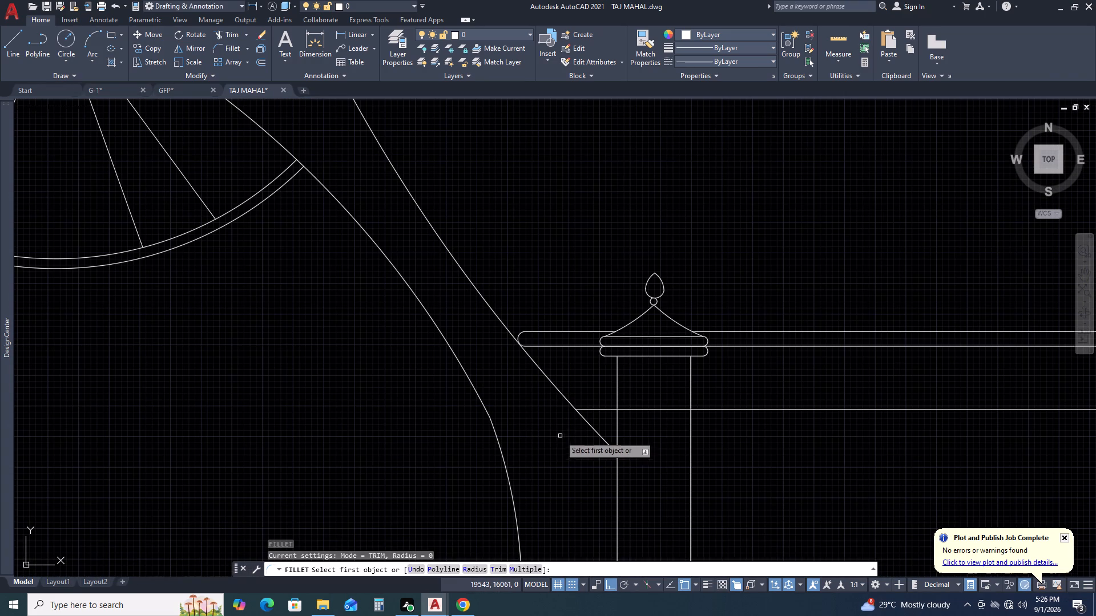
{"action": "left_click", "coordinate": [581, 344]}
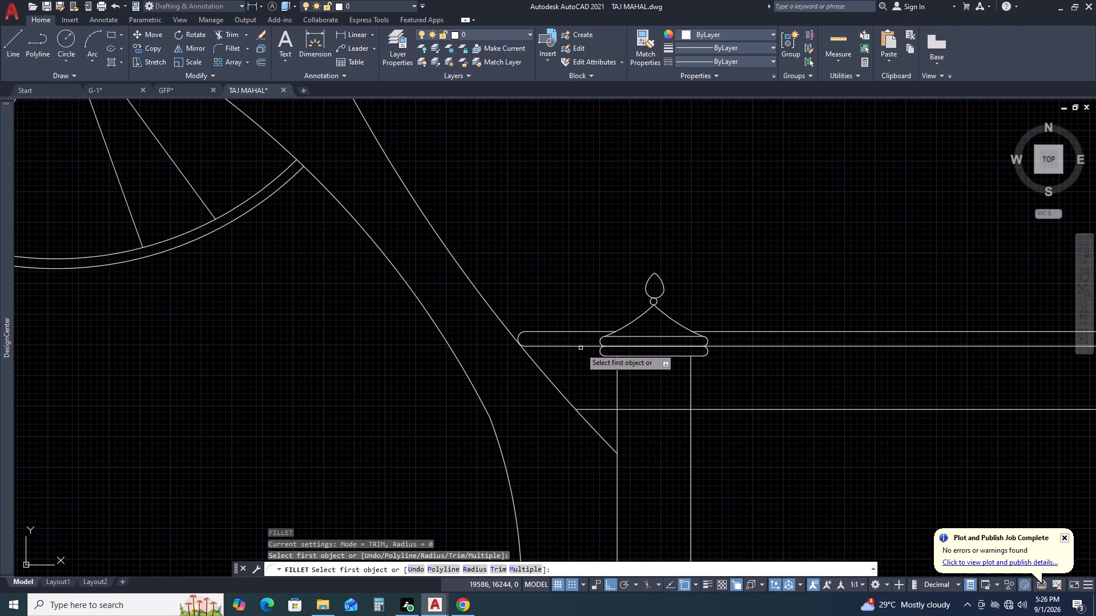
{"action": "left_click", "coordinate": [582, 346]}
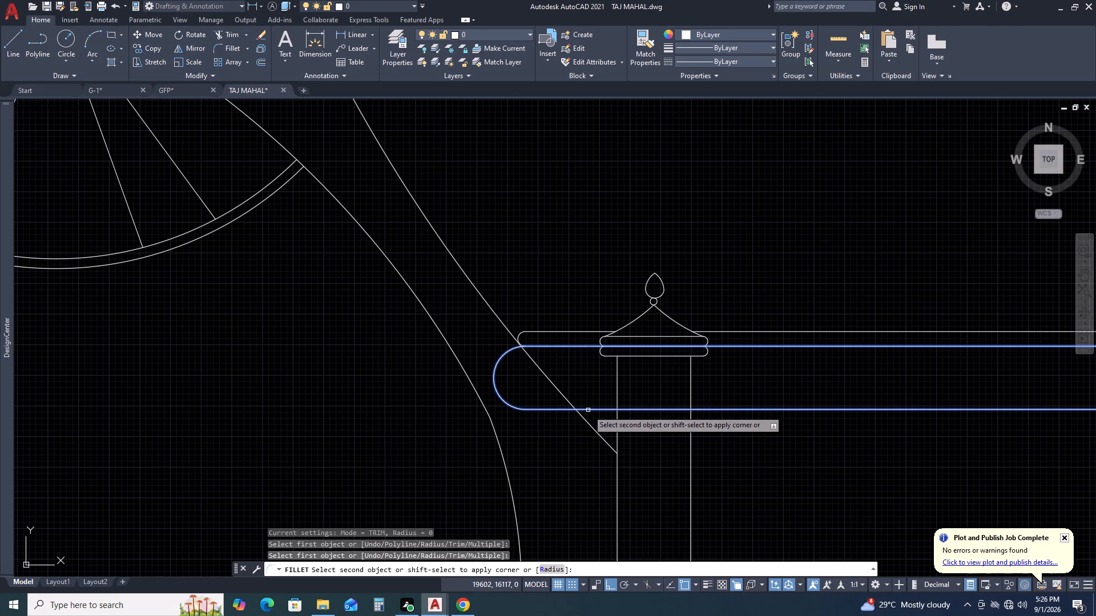
{"action": "left_click", "coordinate": [588, 410]}
Fillet the right ends of the lower portal-top line and the parallel line below it into a semicircular end.
{"action": "scroll", "coordinate": [424, 381], "scroll_direction": "down", "scroll_amount": 3}
{"action": "middle_click_drag", "start_coordinate": [819, 397], "coordinate": [405, 372]}
{"action": "scroll", "coordinate": [377, 379], "scroll_direction": "down", "scroll_amount": 1}
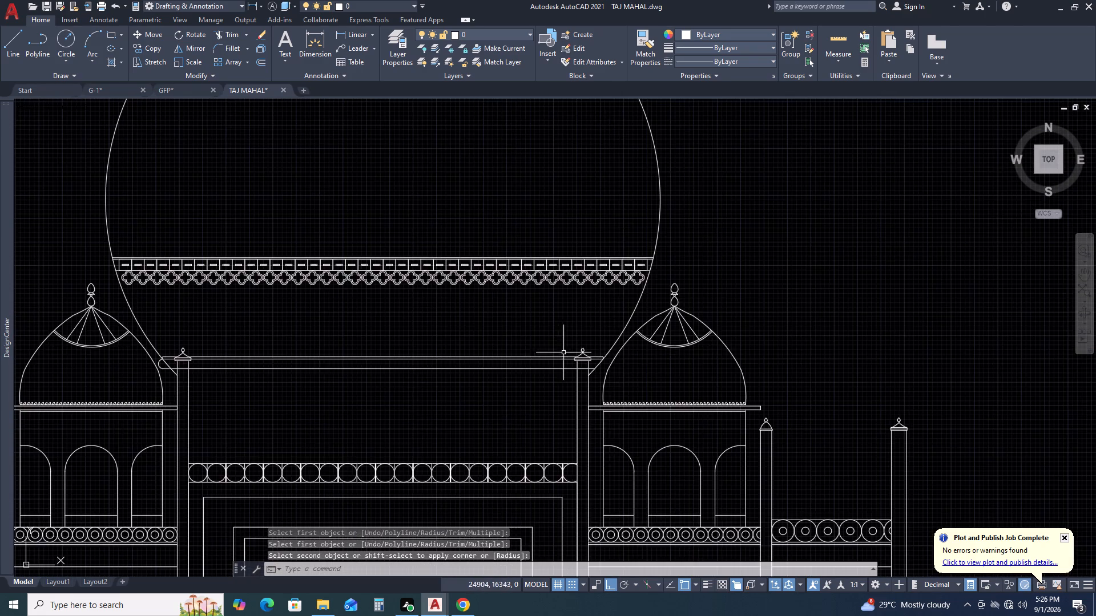
{"action": "scroll", "coordinate": [550, 356], "scroll_direction": "up", "scroll_amount": 2}
{"action": "key", "text": "space"}
{"action": "left_click", "coordinate": [593, 366]}
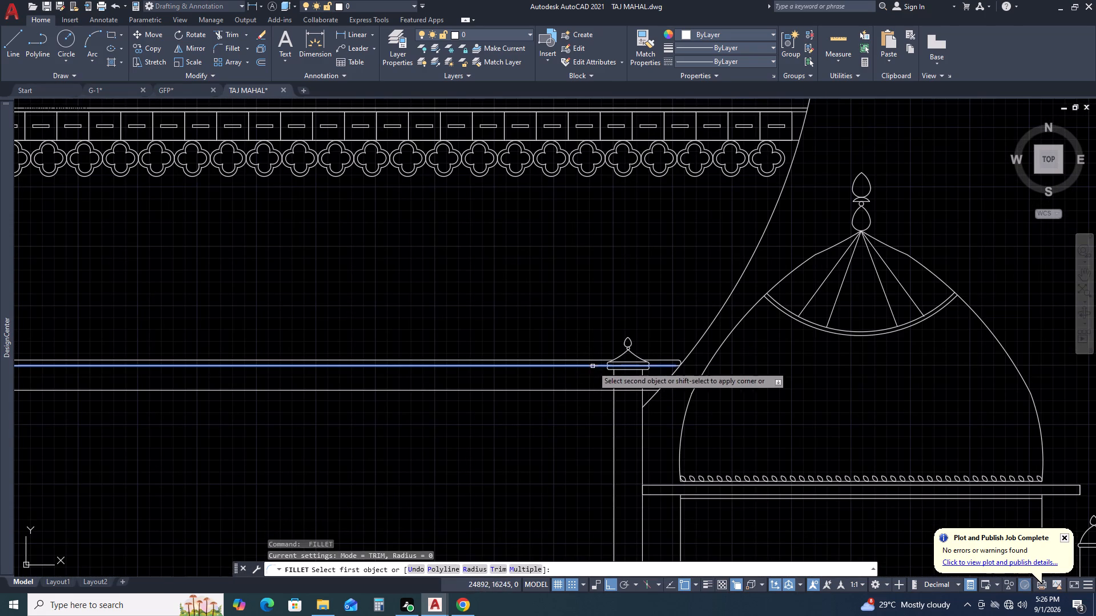
{"action": "left_click", "coordinate": [627, 390]}
{"action": "scroll", "coordinate": [664, 446], "scroll_direction": "down", "scroll_amount": 2}
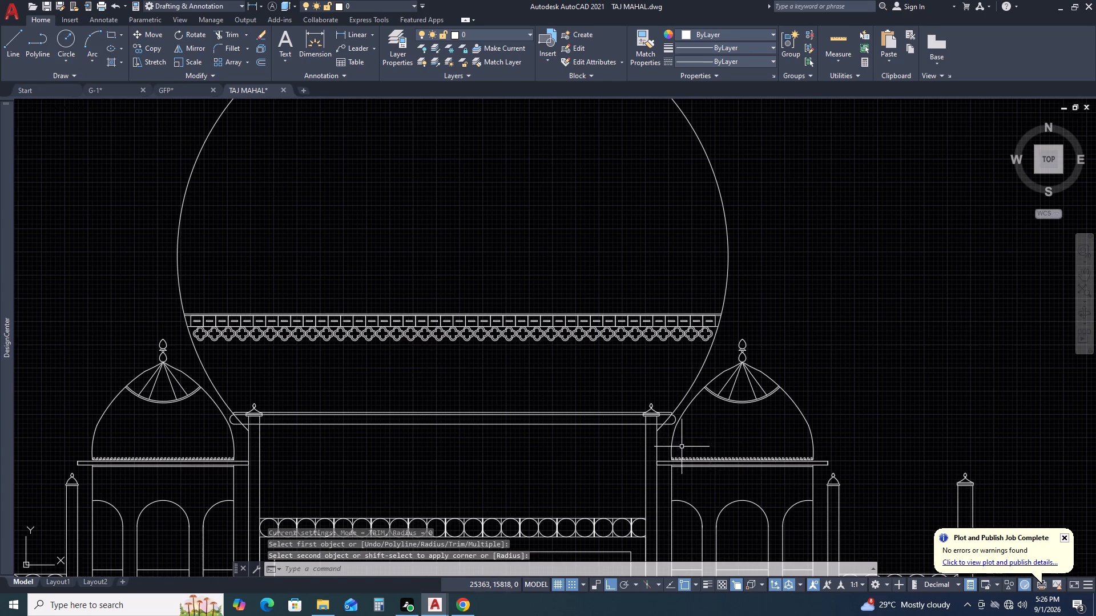
{"action": "middle_click_drag", "start_coordinate": [585, 436], "coordinate": [676, 463]}
{"action": "key", "text": "Escape"}
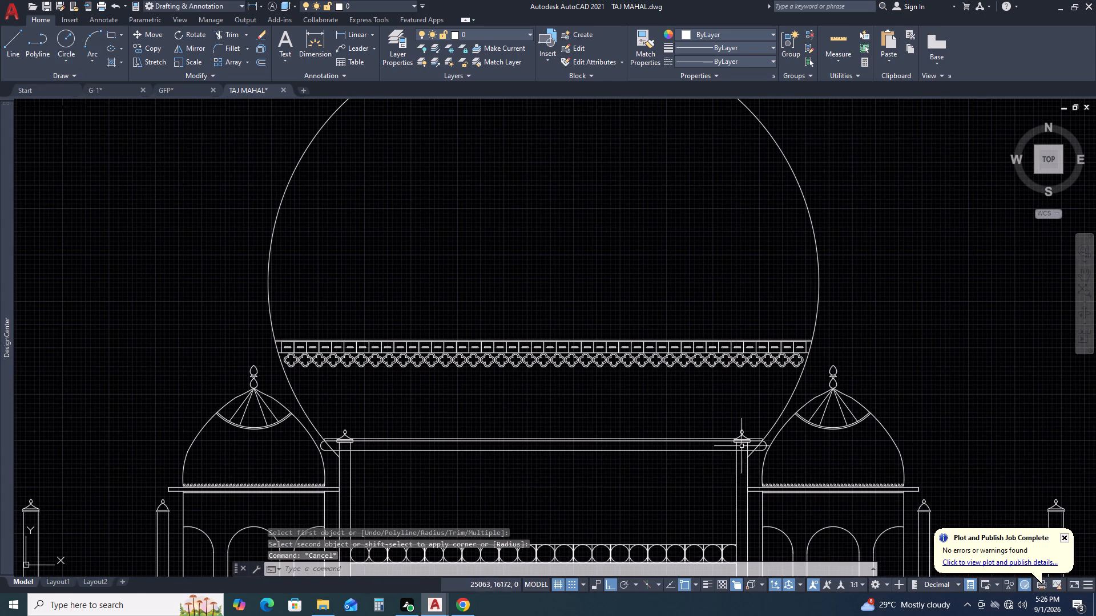
Move the right semicircular fillet arc about 134 units left along the portal-top line, inside the main dome's curve.
{"action": "scroll", "coordinate": [750, 442], "scroll_direction": "up", "scroll_amount": 5}
{"action": "left_click", "coordinate": [806, 394]}
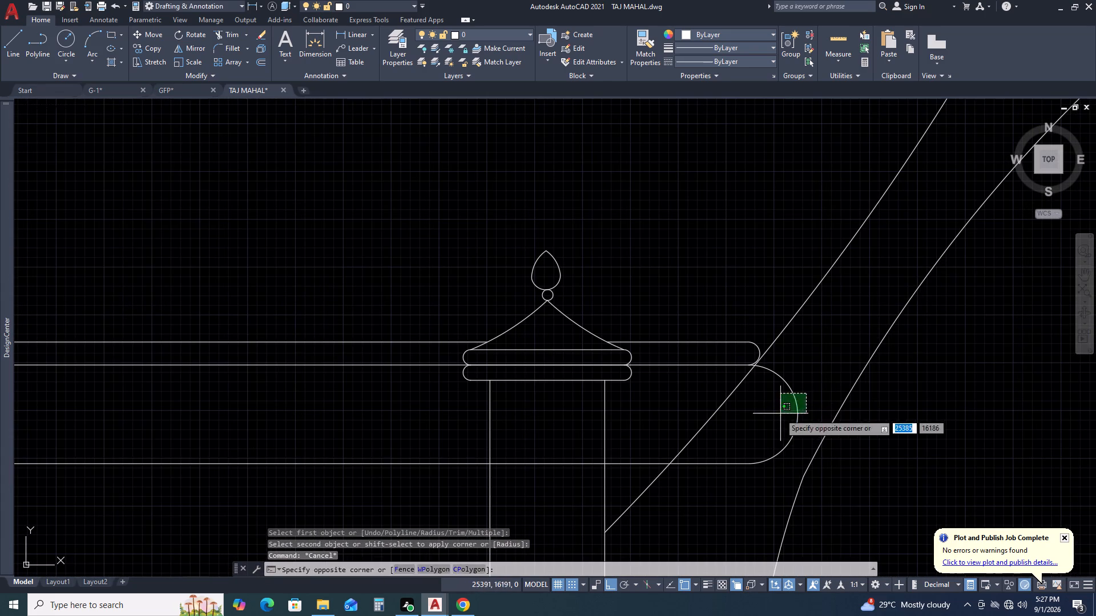
{"action": "left_click", "coordinate": [780, 414]}
{"action": "key", "text": "m"}
{"action": "key", "text": "space"}
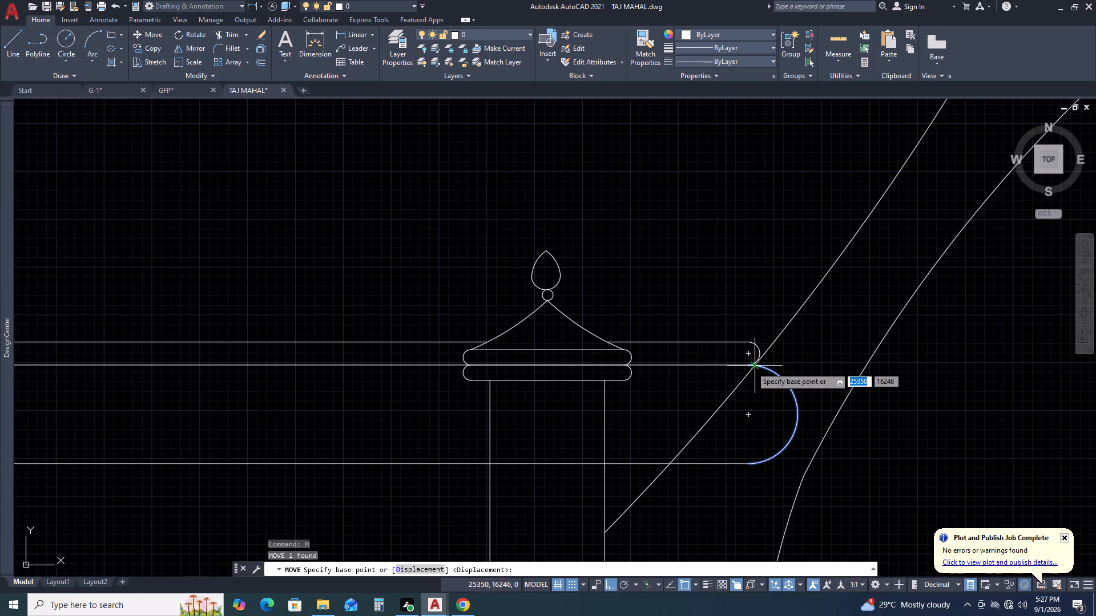
{"action": "left_click", "coordinate": [747, 367]}
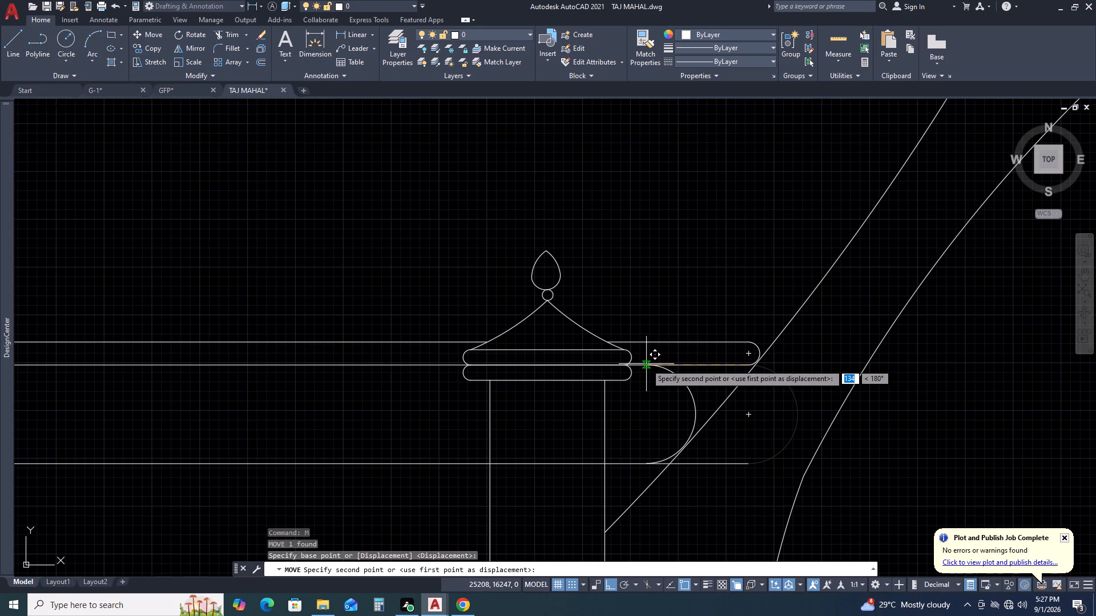
{"action": "left_click", "coordinate": [646, 364]}
Trim the bottom moulding line projecting beyond the relocated right end arc.
{"action": "key", "text": "t"}
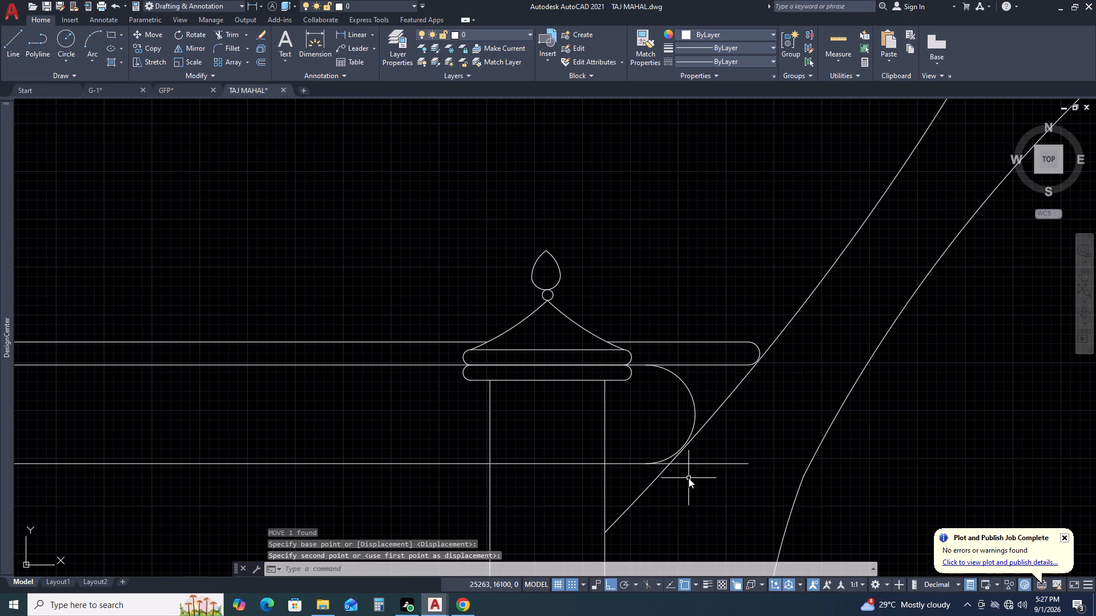
{"action": "key", "text": "r"}
{"action": "key", "text": "space"}
{"action": "left_click", "coordinate": [728, 449]}
{"action": "left_click", "coordinate": [675, 479]}
{"action": "scroll", "coordinate": [664, 469], "scroll_direction": "up", "scroll_amount": 2}
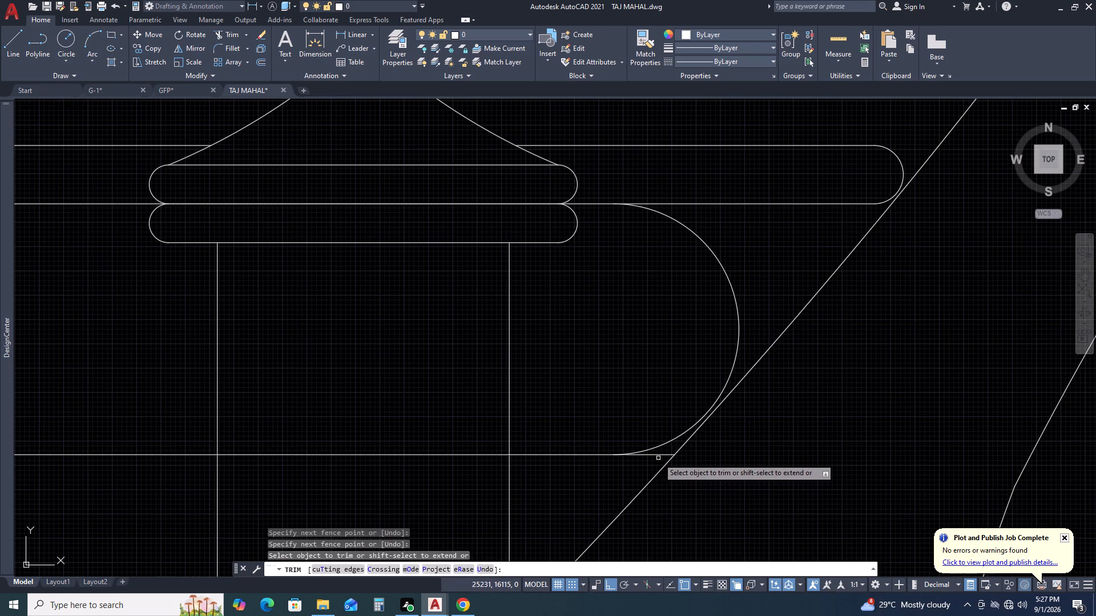
{"action": "left_click", "coordinate": [658, 455]}
{"action": "scroll", "coordinate": [740, 468], "scroll_direction": "down", "scroll_amount": 6}
{"action": "middle_click_drag", "start_coordinate": [561, 497], "coordinate": [724, 421]}
{"action": "key", "text": "Escape"}
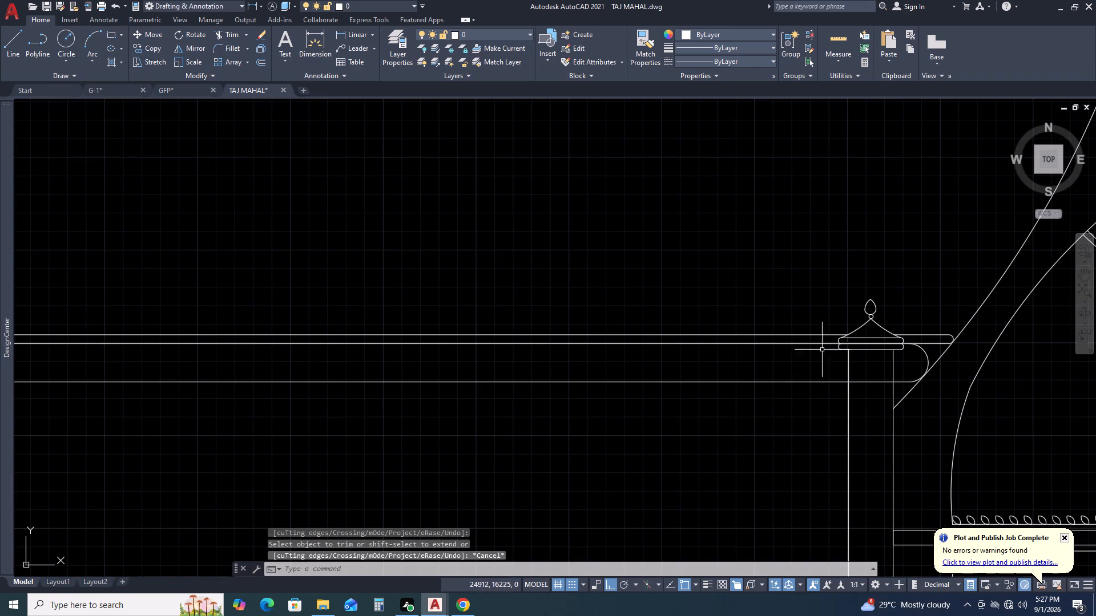
Move the left semicircular fillet arc right along the bottom moulding line, inside the main dome's curve.
{"action": "scroll", "coordinate": [697, 355], "scroll_direction": "down", "scroll_amount": 3}
{"action": "scroll", "coordinate": [298, 359], "scroll_direction": "up", "scroll_amount": 5}
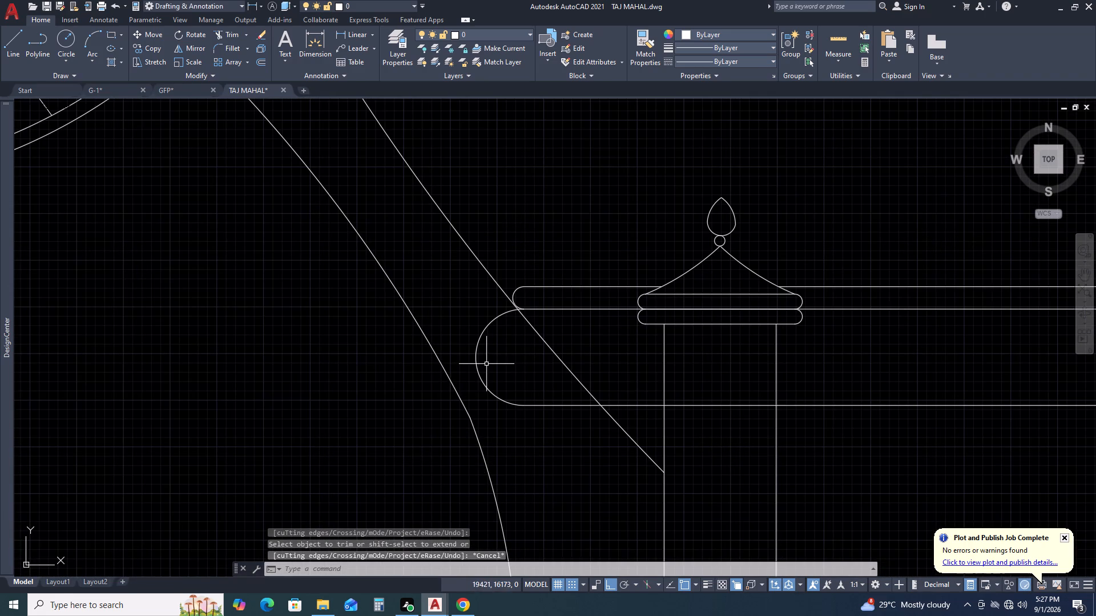
{"action": "left_click", "coordinate": [486, 363]}
{"action": "left_click", "coordinate": [449, 319]}
{"action": "middle_click_drag", "start_coordinate": [468, 363], "coordinate": [483, 415]}
{"action": "type", "text": "M"}
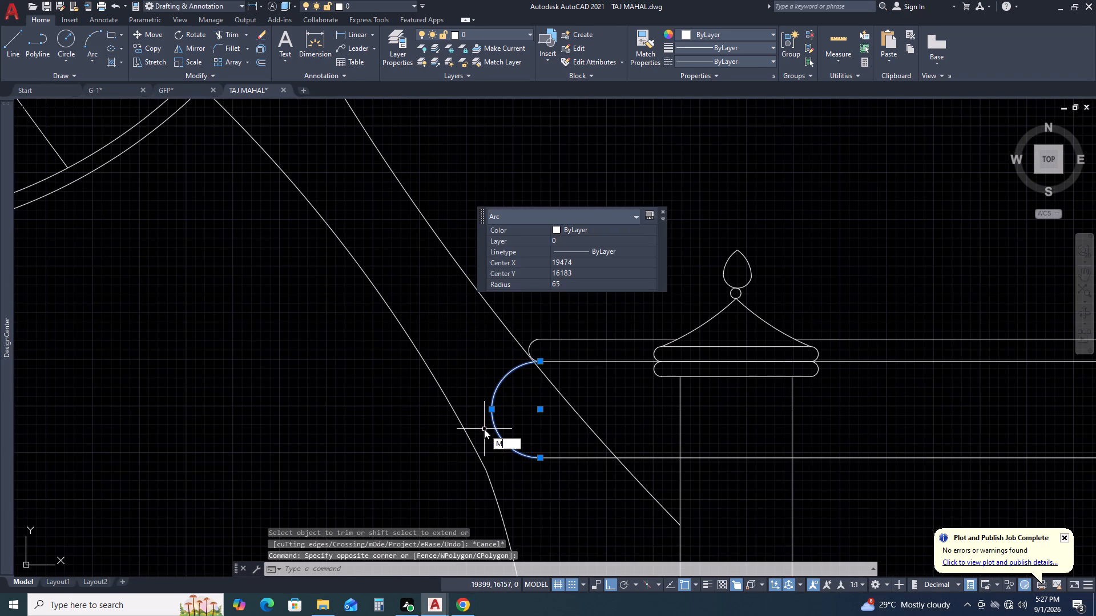
{"action": "key", "text": "space"}
{"action": "left_click", "coordinate": [539, 459]}
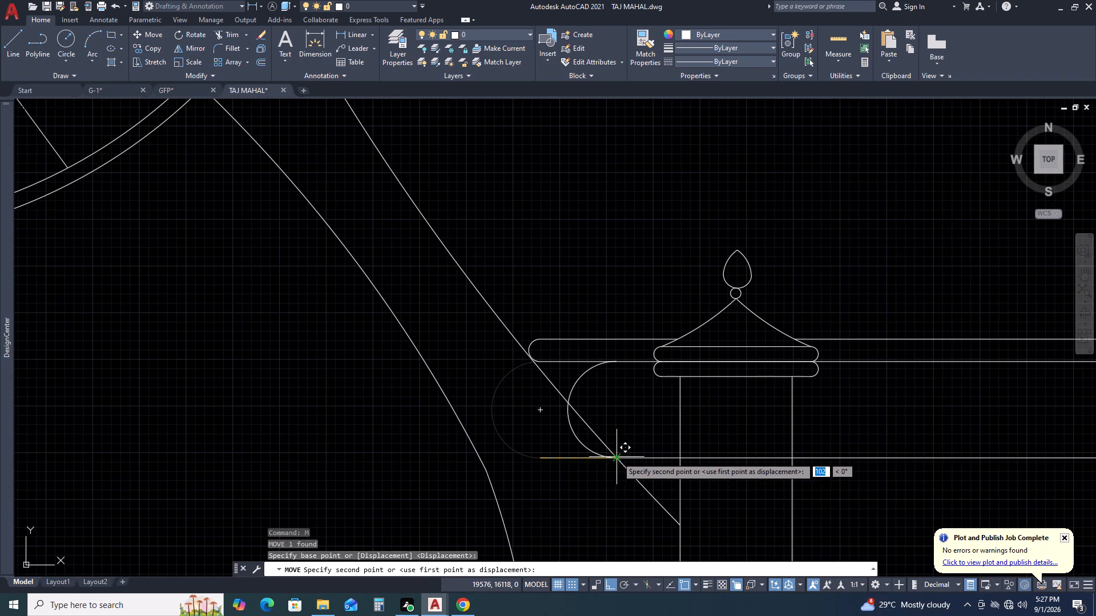
{"action": "left_click", "coordinate": [647, 456]}
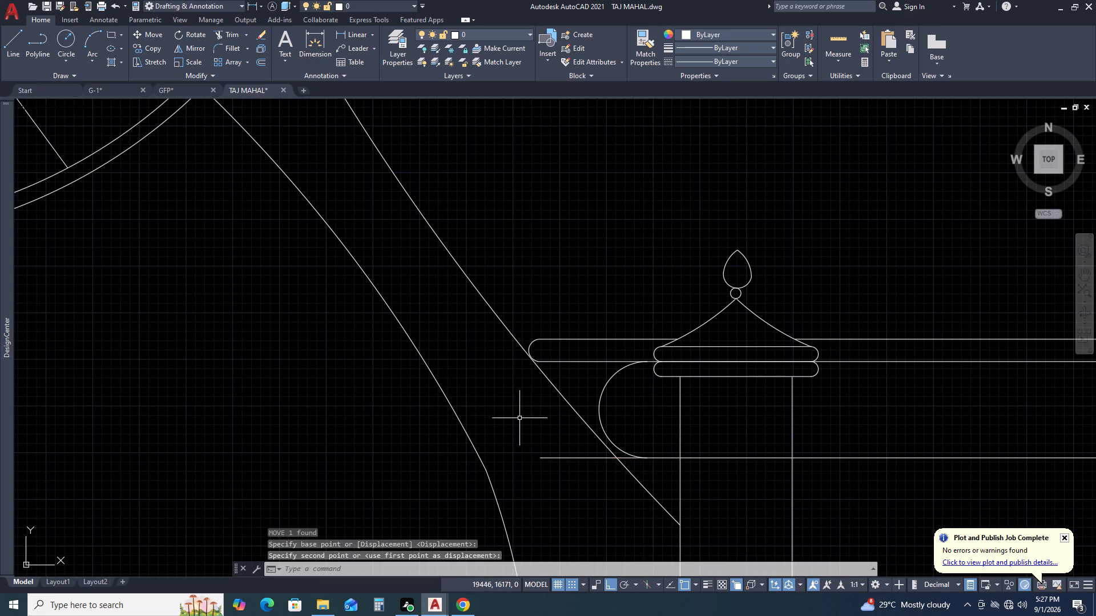
{"action": "key", "text": "Escape"}
Trim the bottom moulding line projecting beyond the relocated left end arc.
{"action": "key", "text": "t"}
{"action": "key", "text": "r"}
{"action": "key", "text": "space"}
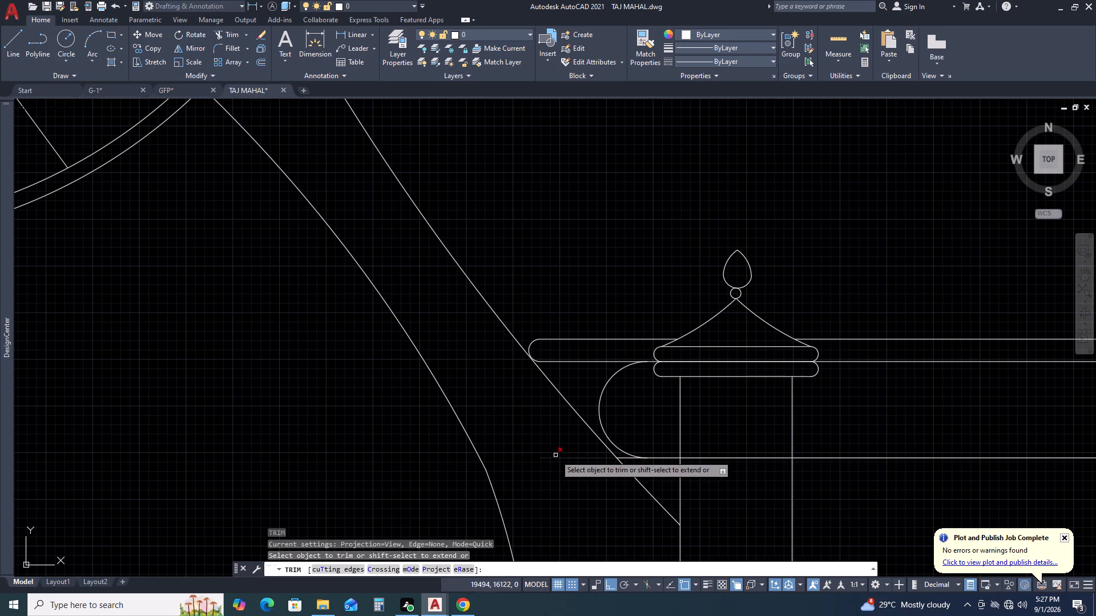
{"action": "left_click", "coordinate": [555, 455]}
{"action": "left_click", "coordinate": [559, 475]}
{"action": "scroll", "coordinate": [620, 458], "scroll_direction": "up", "scroll_amount": 3}
{"action": "left_click", "coordinate": [651, 463]}
{"action": "left_click", "coordinate": [614, 452]}
{"action": "scroll", "coordinate": [668, 492], "scroll_direction": "down", "scroll_amount": 2}
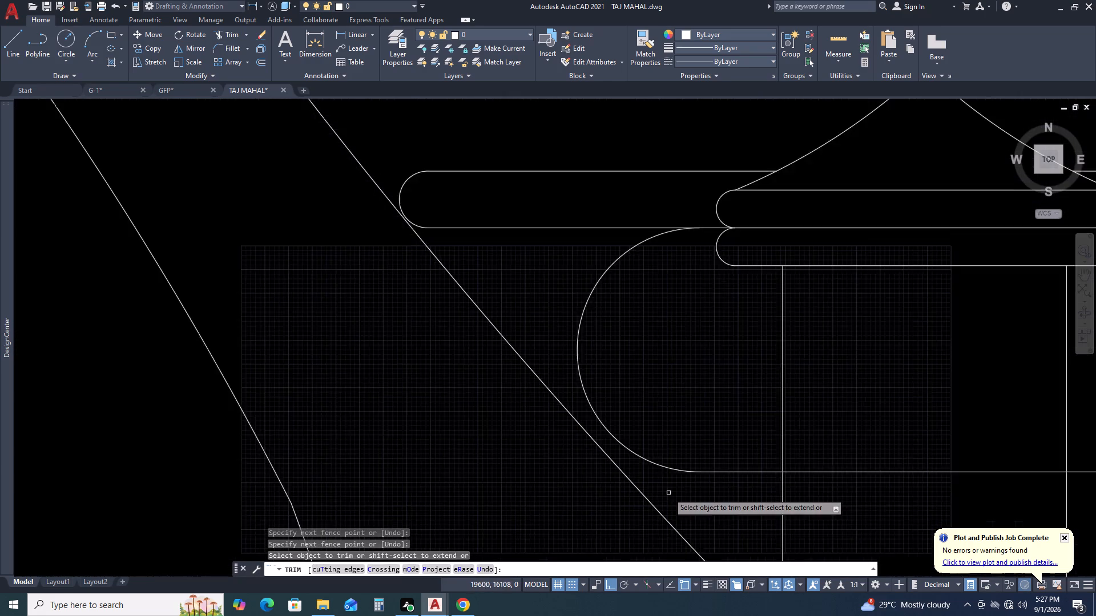
{"action": "scroll", "coordinate": [668, 493], "scroll_direction": "down", "scroll_amount": 1}
{"action": "key", "text": "Escape"}
Examine the portal-top moulding's ends, the main dome's base and the overall front elevation.
{"action": "scroll", "coordinate": [507, 378], "scroll_direction": "down", "scroll_amount": 5}
{"action": "middle_click_drag", "start_coordinate": [815, 393], "coordinate": [754, 398]}
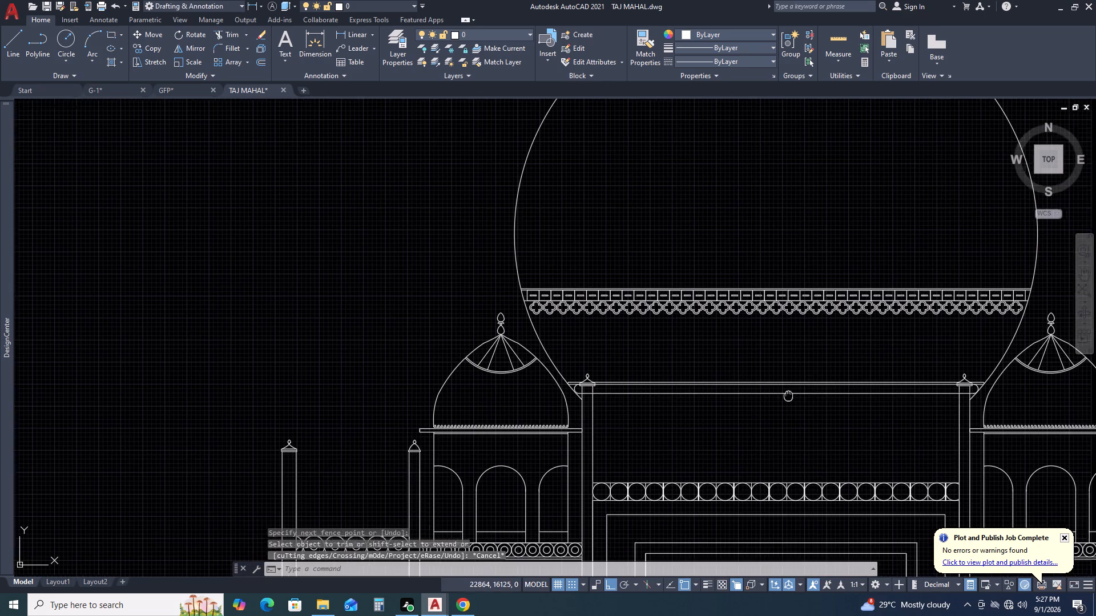
{"action": "middle_click_drag", "start_coordinate": [754, 398], "coordinate": [659, 392]}
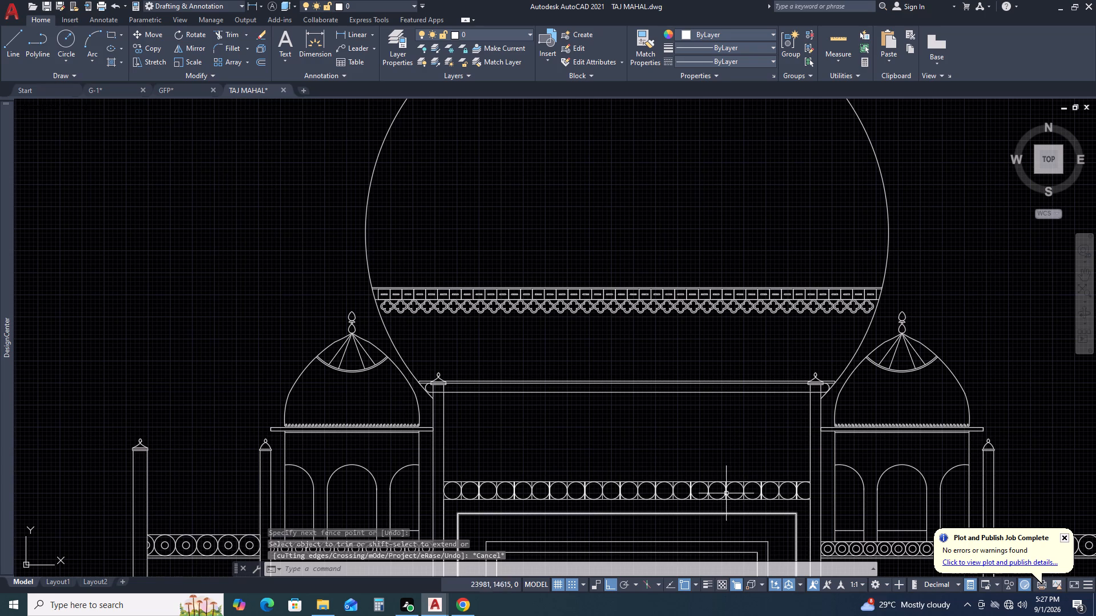
{"action": "scroll", "coordinate": [674, 383], "scroll_direction": "down", "scroll_amount": 1}
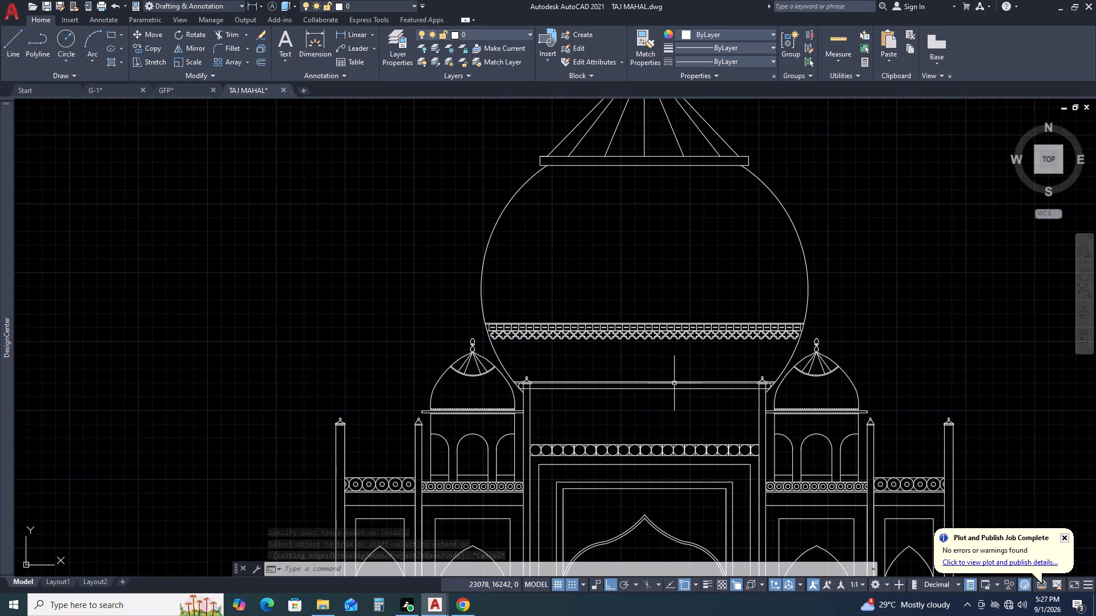
{"action": "middle_click_drag", "start_coordinate": [738, 366], "coordinate": [597, 398]}
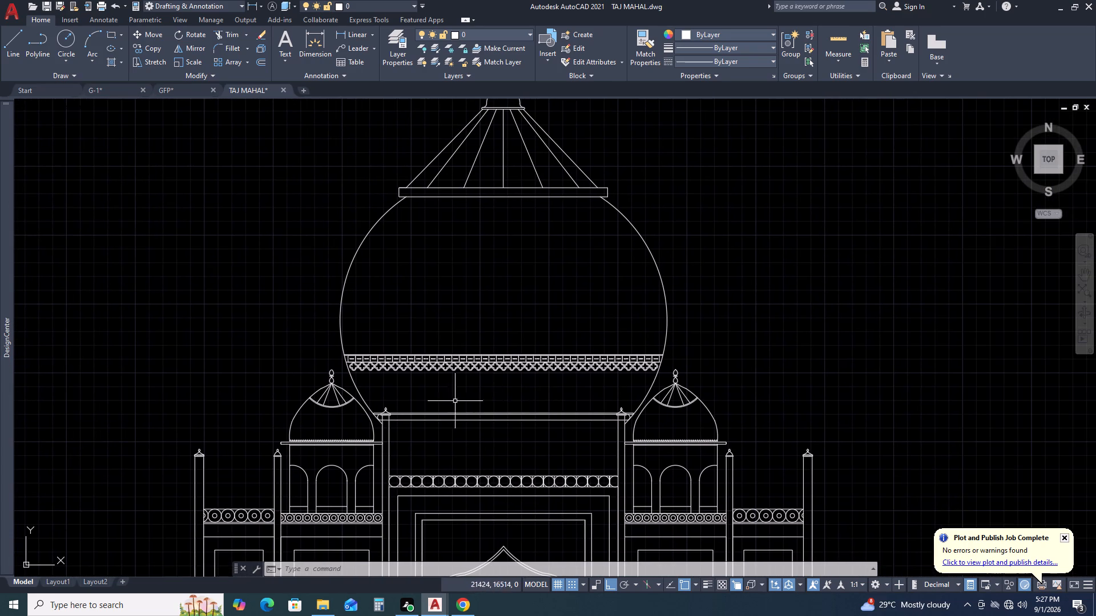
{"action": "scroll", "coordinate": [346, 373], "scroll_direction": "up", "scroll_amount": 4}
{"action": "scroll", "coordinate": [678, 337], "scroll_direction": "down", "scroll_amount": 2}
{"action": "middle_click_drag", "start_coordinate": [912, 360], "coordinate": [734, 355]}
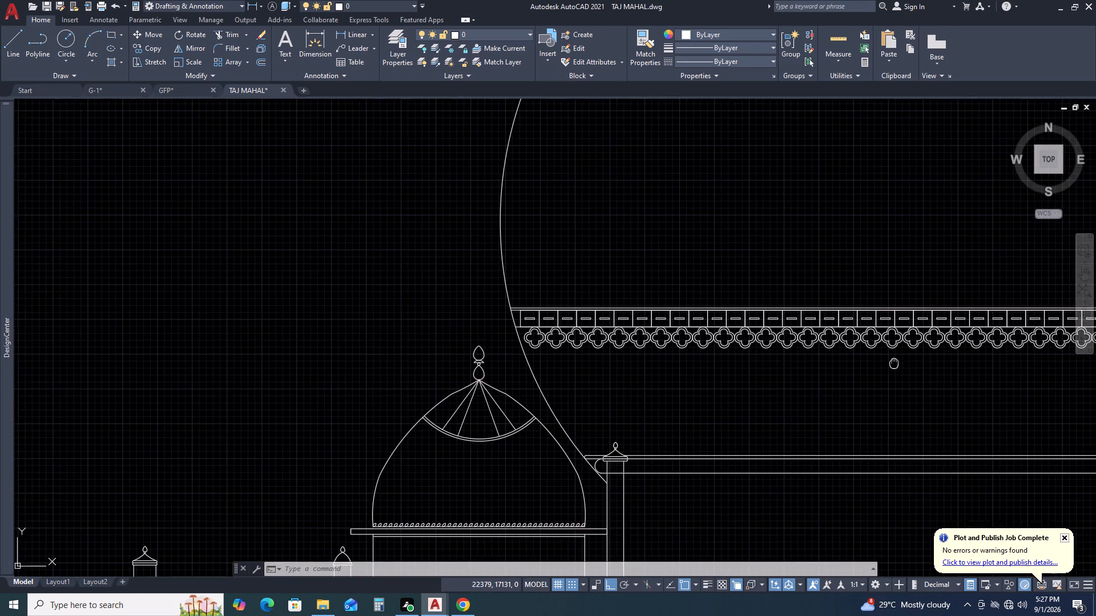
{"action": "middle_click_drag", "start_coordinate": [734, 355], "coordinate": [671, 350]}
{"action": "middle_click", "coordinate": [670, 350]}
{"action": "scroll", "coordinate": [603, 358], "scroll_direction": "down", "scroll_amount": 2}
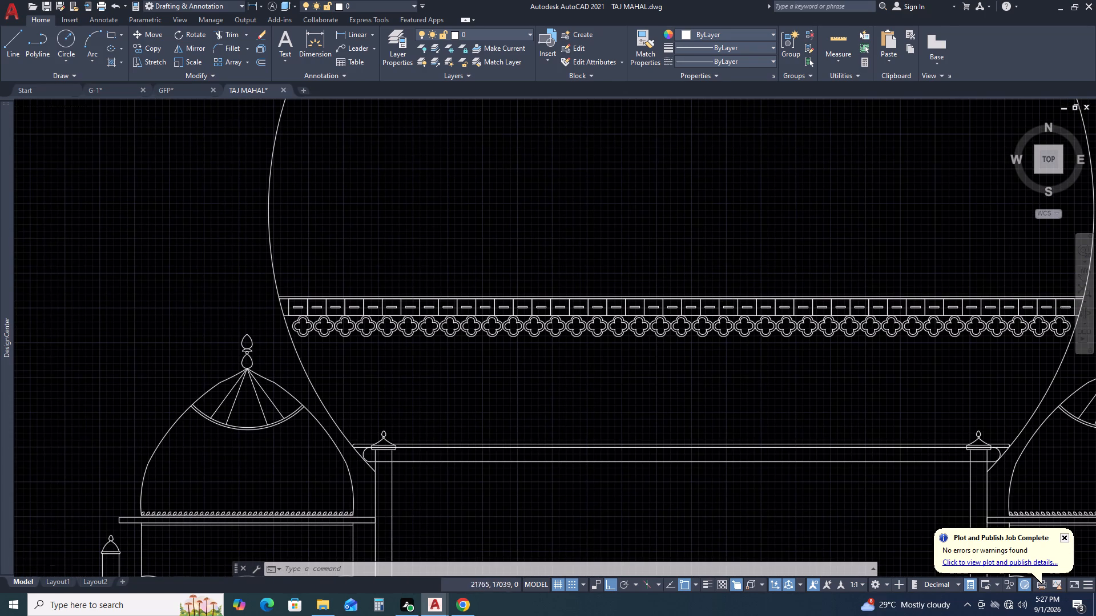
{"action": "scroll", "coordinate": [602, 358], "scroll_direction": "down", "scroll_amount": 1}
{"action": "middle_click_drag", "start_coordinate": [700, 287], "coordinate": [754, 364]}
{"action": "scroll", "coordinate": [915, 329], "scroll_direction": "down", "scroll_amount": 2}
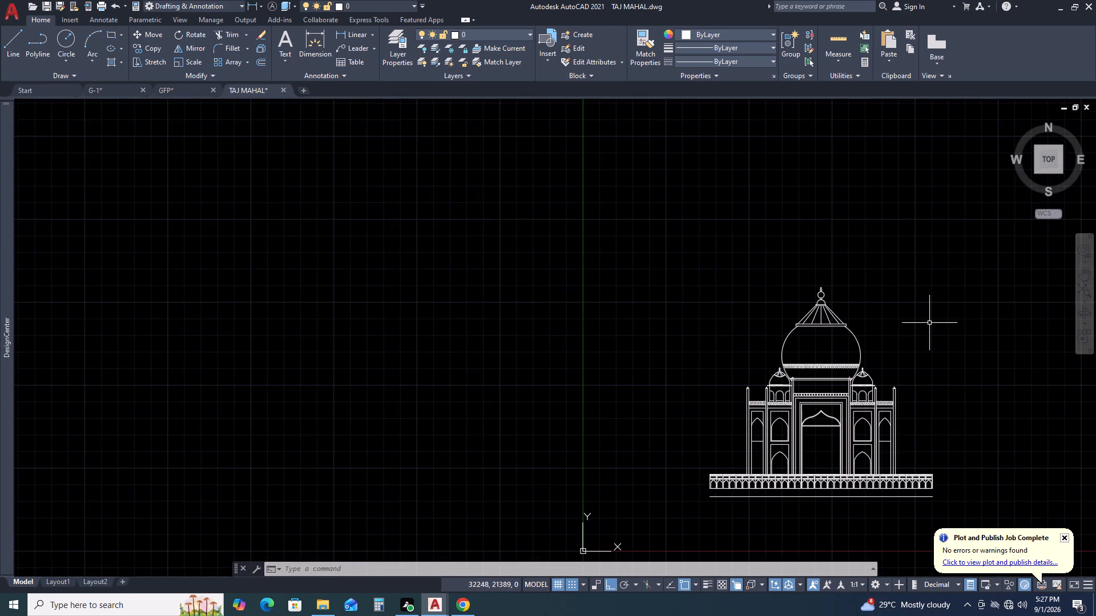
{"action": "middle_click_drag", "start_coordinate": [962, 314], "coordinate": [781, 291]}
{"action": "middle_click_drag", "start_coordinate": [773, 290], "coordinate": [767, 290]}
{"action": "middle_click_drag", "start_coordinate": [844, 445], "coordinate": [760, 332]}
{"action": "middle_click", "coordinate": [757, 329]}
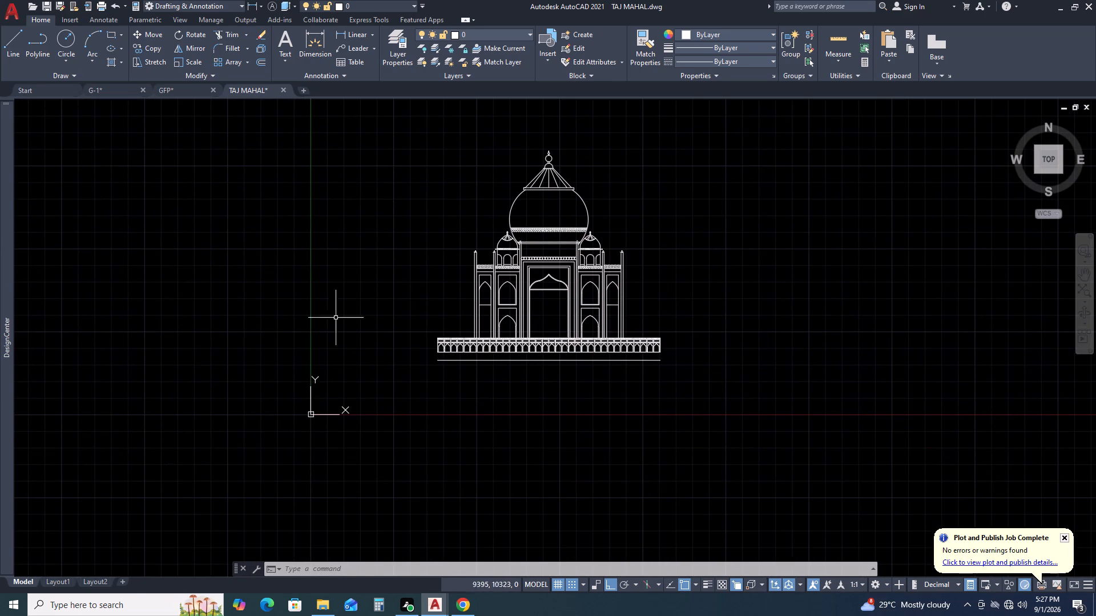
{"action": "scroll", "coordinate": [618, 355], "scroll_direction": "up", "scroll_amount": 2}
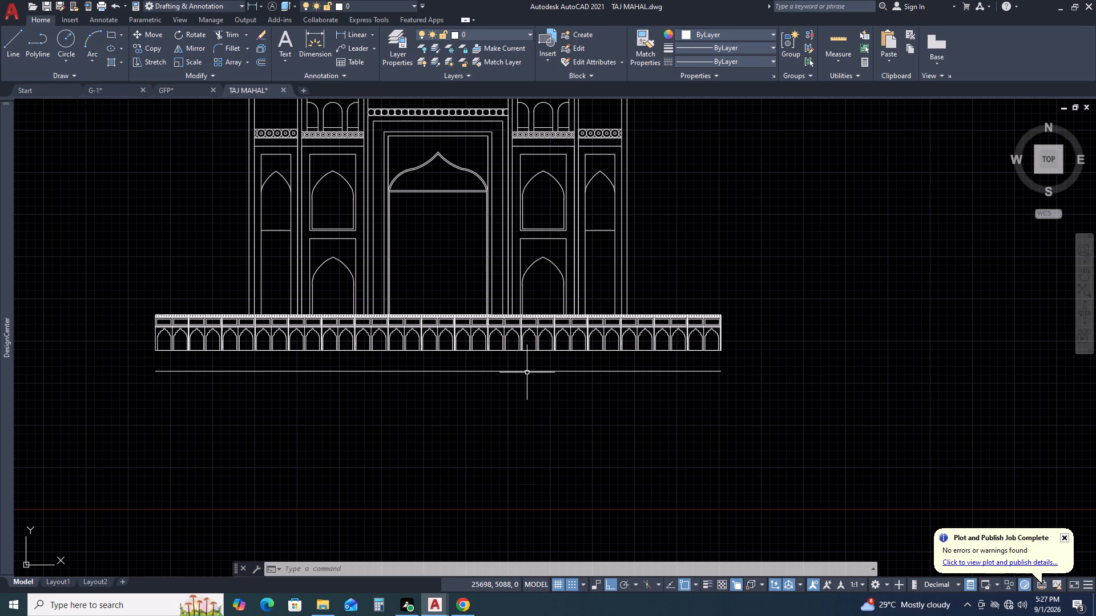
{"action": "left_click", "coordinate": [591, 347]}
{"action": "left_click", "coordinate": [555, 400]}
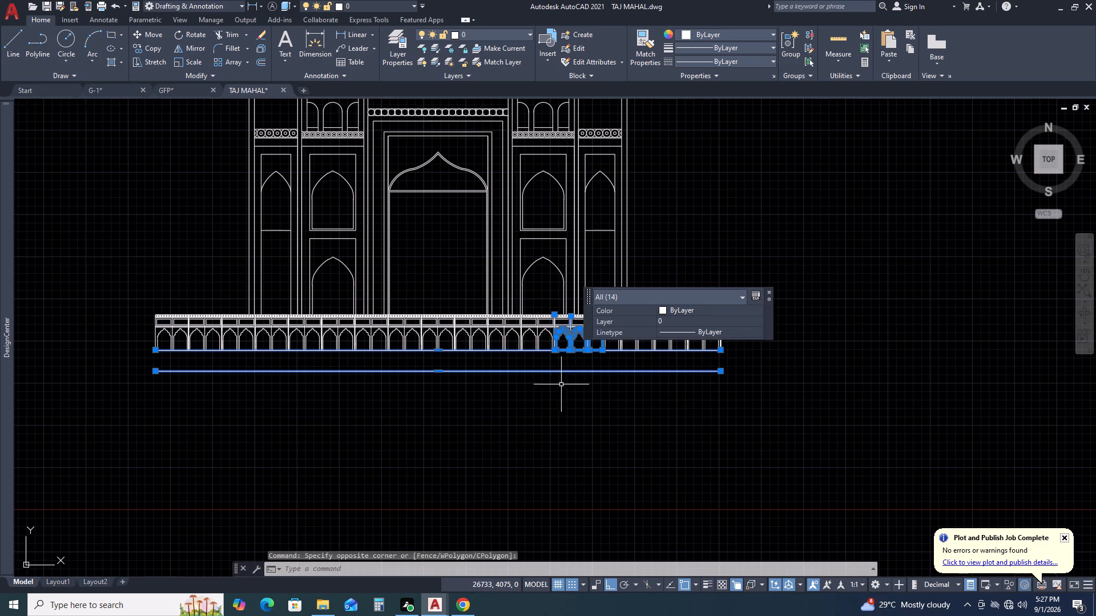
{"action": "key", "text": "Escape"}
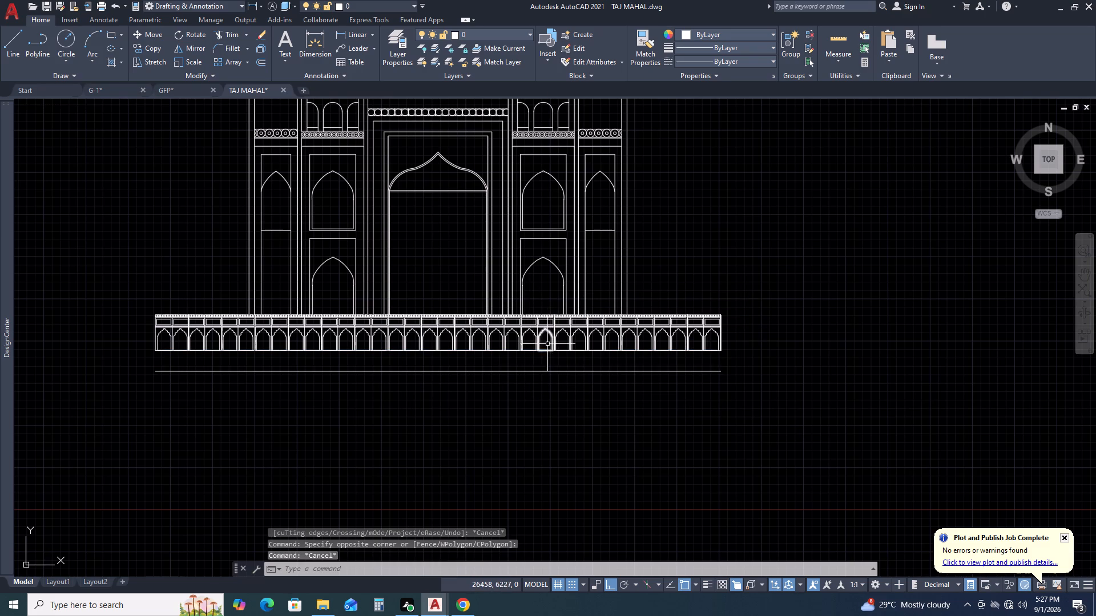
Delete the loose horizontal line lying below the plinth's arched band.
{"action": "left_click", "coordinate": [549, 367]}
{"action": "left_click", "coordinate": [538, 386]}
{"action": "key", "text": "Delete"}
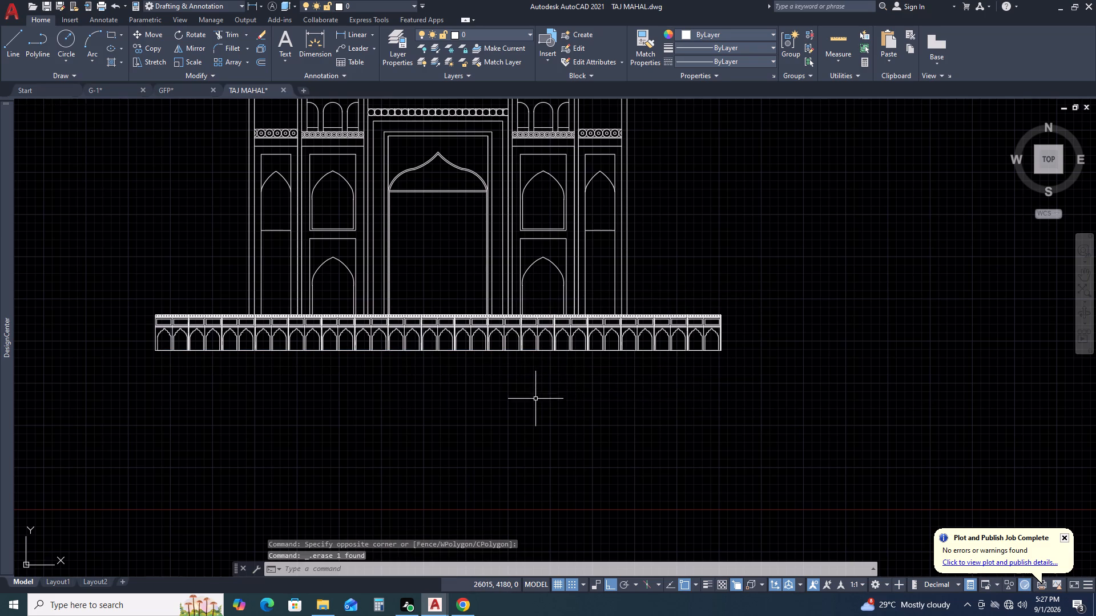
Examine the overall front elevation and the open space at both ends of the plinth.
{"action": "middle_click_drag", "start_coordinate": [494, 432], "coordinate": [664, 439]}
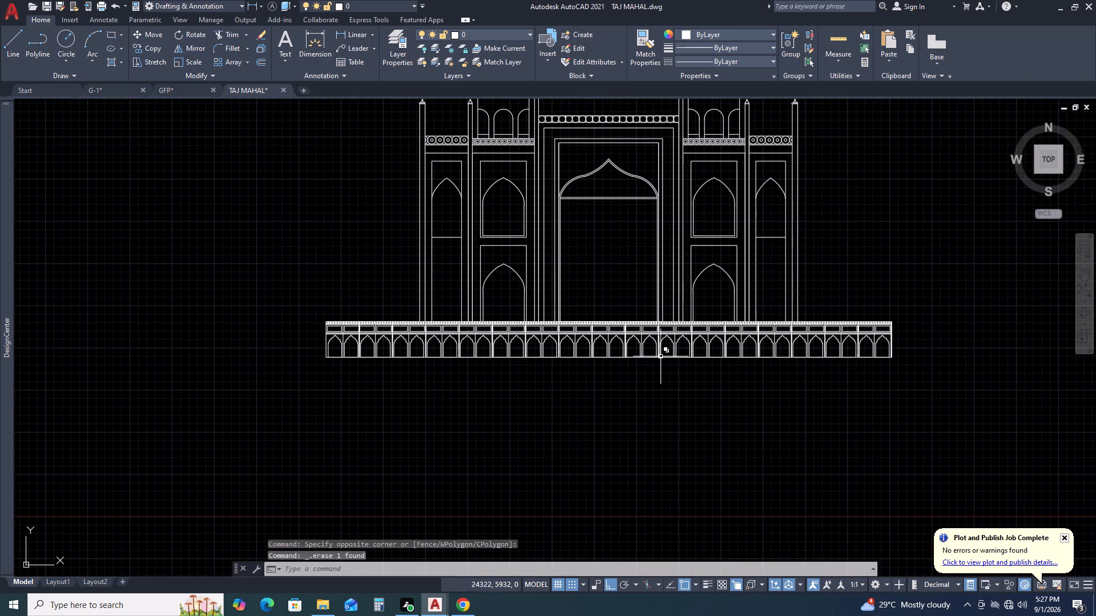
{"action": "middle_click_drag", "start_coordinate": [669, 367], "coordinate": [683, 436]}
{"action": "middle_click", "coordinate": [683, 436]}
{"action": "scroll", "coordinate": [739, 422], "scroll_direction": "down", "scroll_amount": 1}
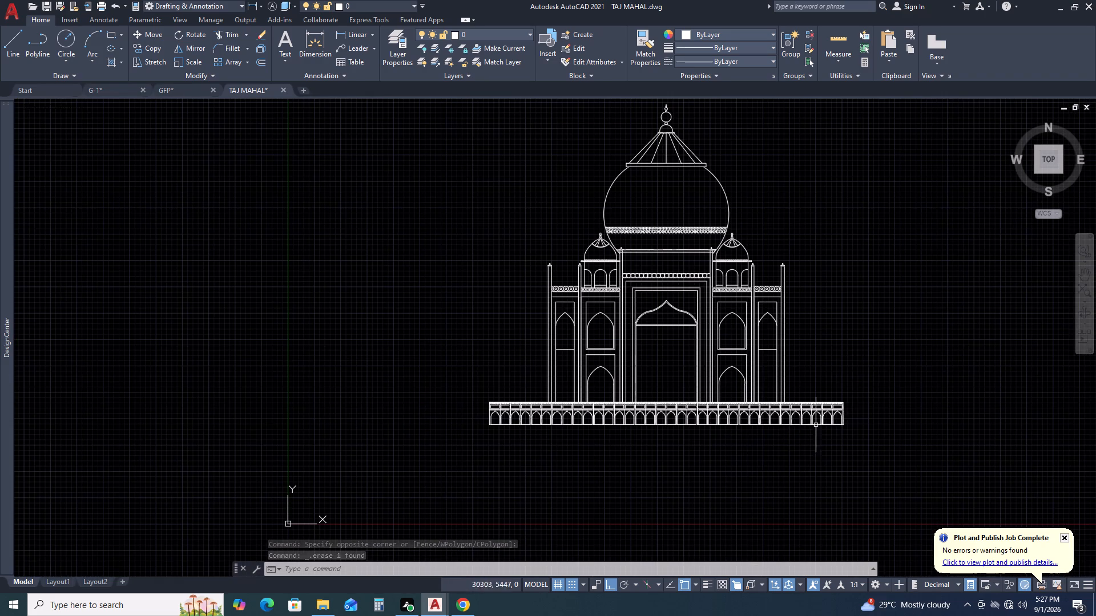
{"action": "middle_click_drag", "start_coordinate": [866, 366], "coordinate": [711, 375]}
{"action": "middle_click_drag", "start_coordinate": [707, 376], "coordinate": [676, 378]}
{"action": "middle_click_drag", "start_coordinate": [675, 378], "coordinate": [598, 362]}
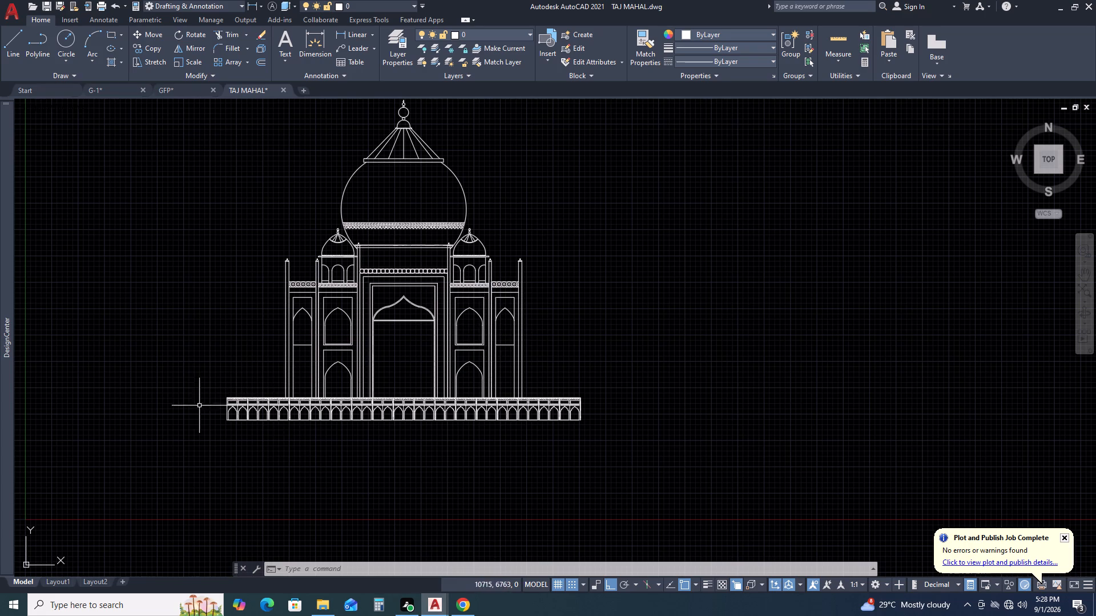
{"action": "middle_click_drag", "start_coordinate": [204, 419], "coordinate": [302, 401]}
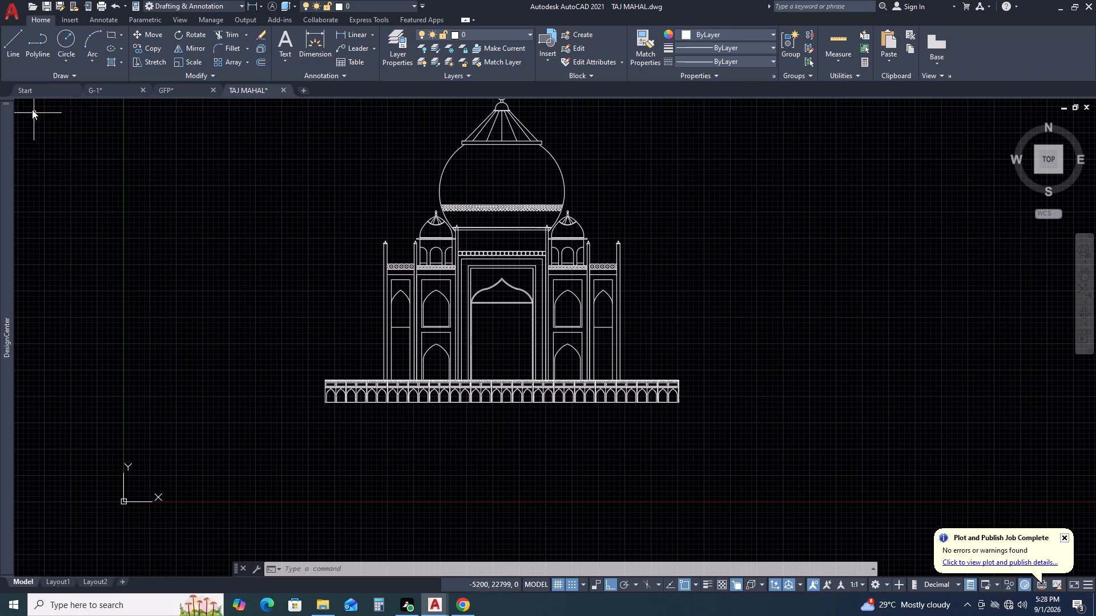
Close the collapsed DesignCenter palette.
{"action": "left_click", "coordinate": [20, 107]}
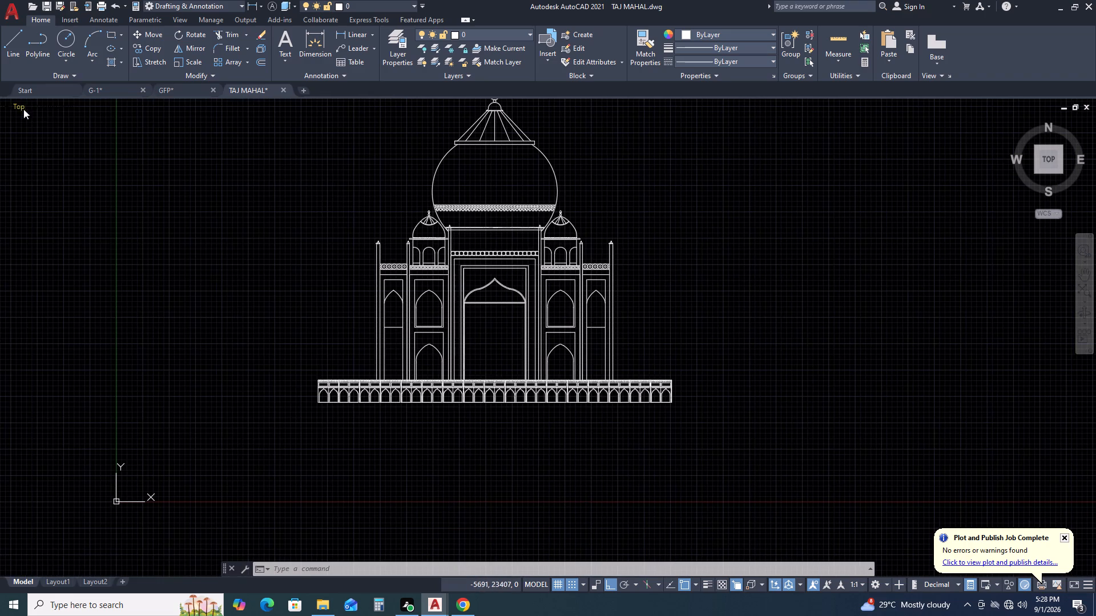
Stretch the left end of the plinth's bottom line horizontally outward beyond the plinth's left edge.
{"action": "scroll", "coordinate": [265, 398], "scroll_direction": "up", "scroll_amount": 2}
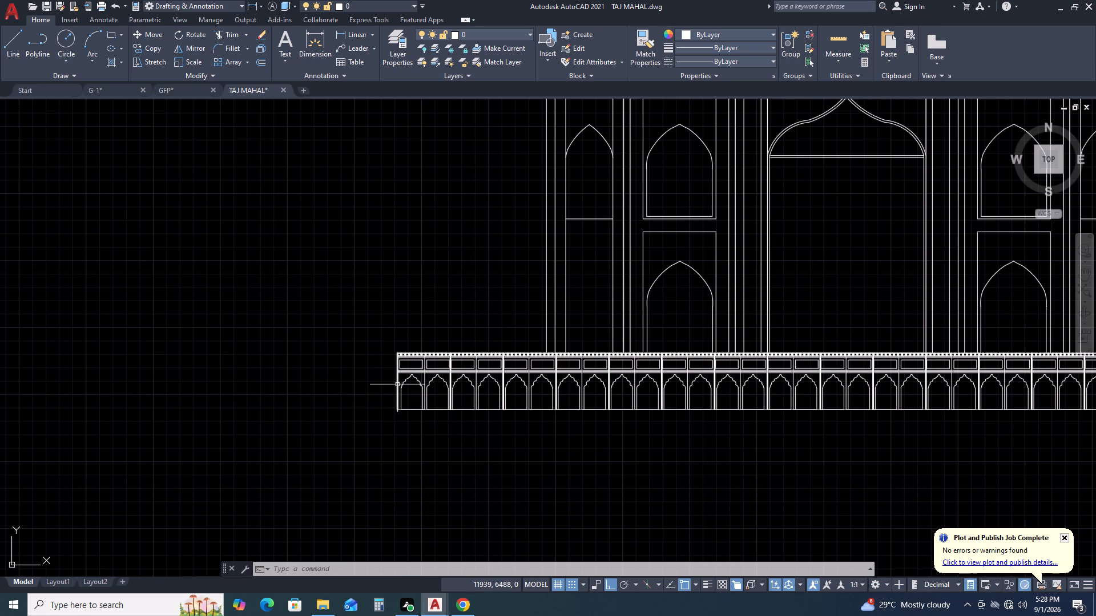
{"action": "scroll", "coordinate": [410, 409], "scroll_direction": "up", "scroll_amount": 3}
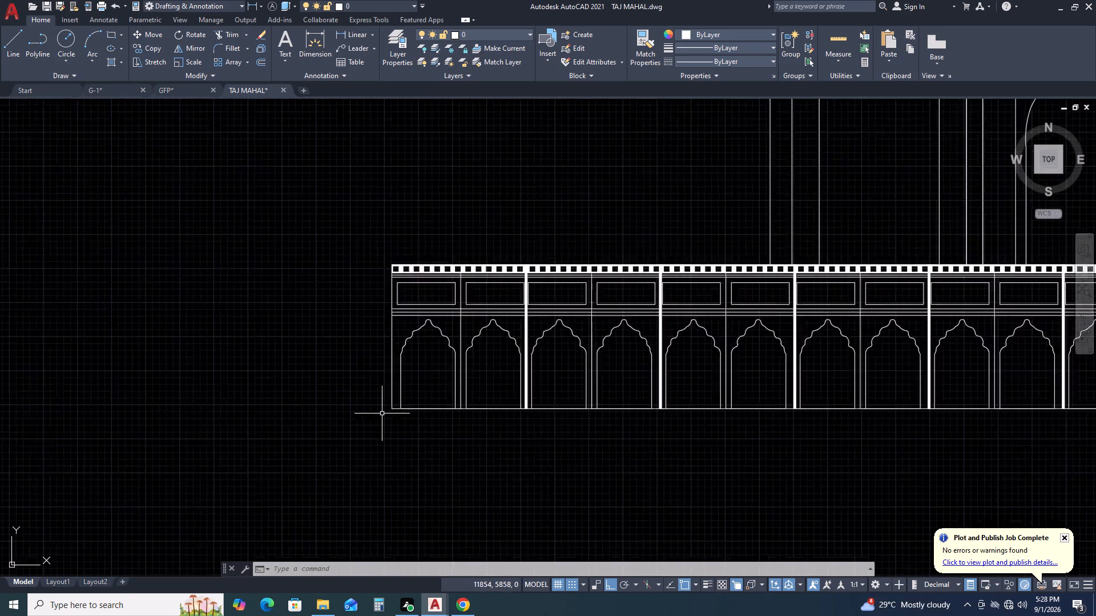
{"action": "left_click", "coordinate": [399, 408]}
{"action": "left_click", "coordinate": [398, 402]}
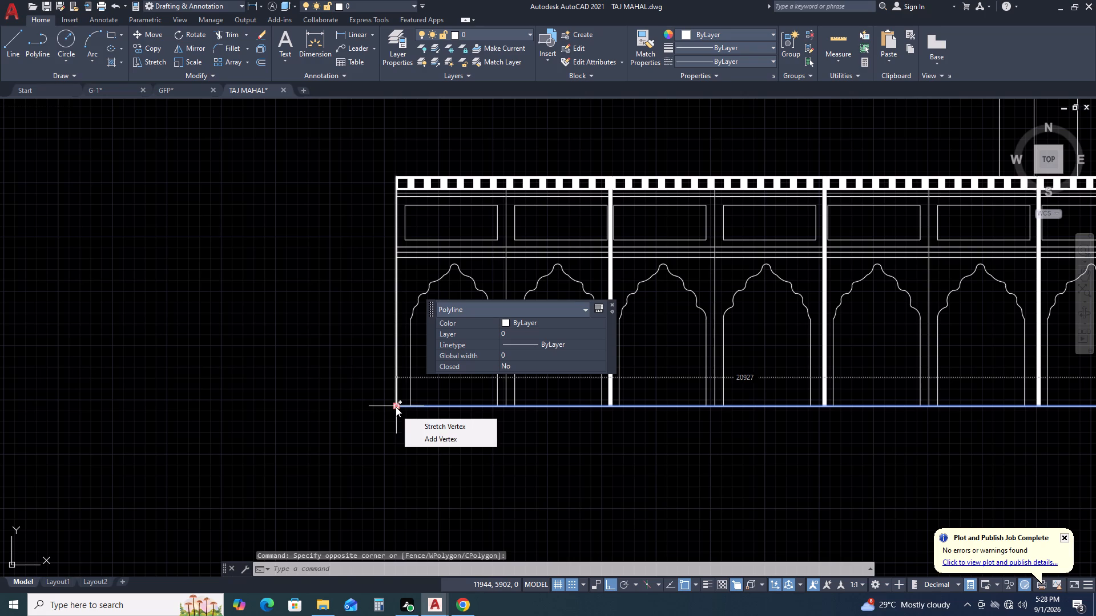
{"action": "left_click", "coordinate": [396, 407]}
{"action": "left_click", "coordinate": [7, 414]}
{"action": "scroll", "coordinate": [211, 422], "scroll_direction": "down", "scroll_amount": 2}
{"action": "middle_click_drag", "start_coordinate": [484, 441], "coordinate": [512, 446]}
{"action": "middle_click_drag", "start_coordinate": [535, 449], "coordinate": [603, 451]}
{"action": "middle_click_drag", "start_coordinate": [611, 451], "coordinate": [692, 445]}
{"action": "key", "text": "Escape"}
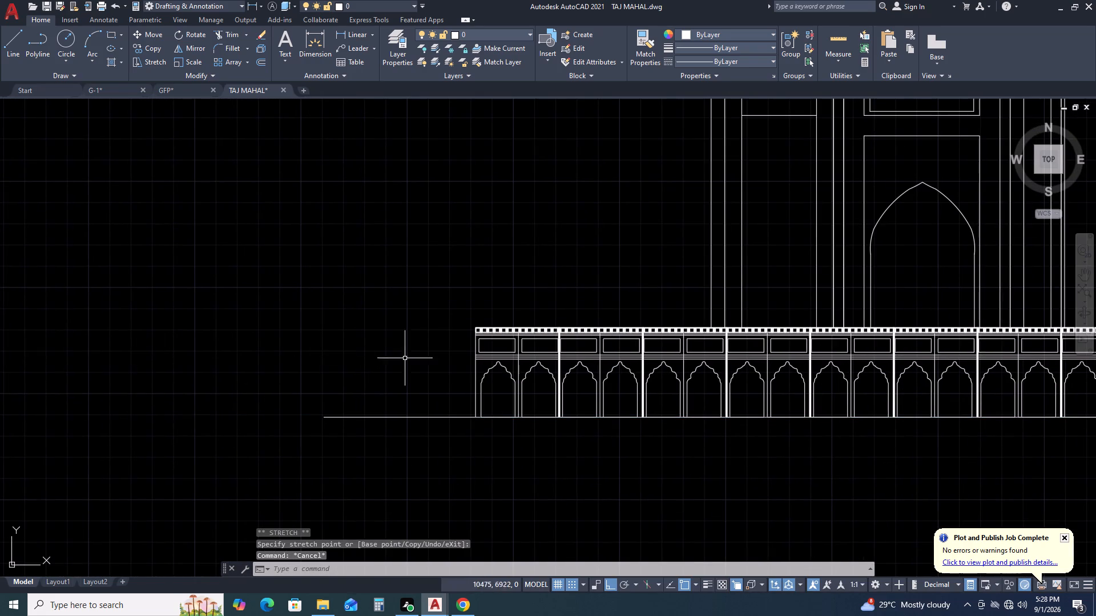
Draw a polyline from the plinth's top-left corner about 1286 left and 1321 down to the extended base line.
{"action": "middle_click_drag", "start_coordinate": [327, 419], "coordinate": [445, 431]}
{"action": "middle_click", "coordinate": [447, 428]}
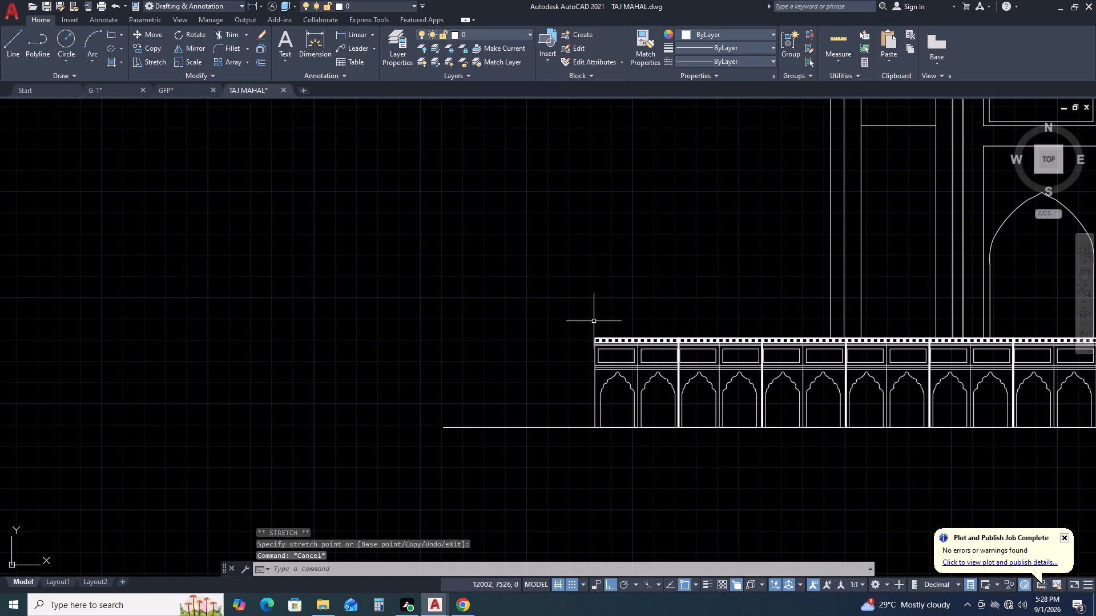
{"action": "key", "text": "p"}
{"action": "key", "text": "l"}
{"action": "key", "text": "space"}
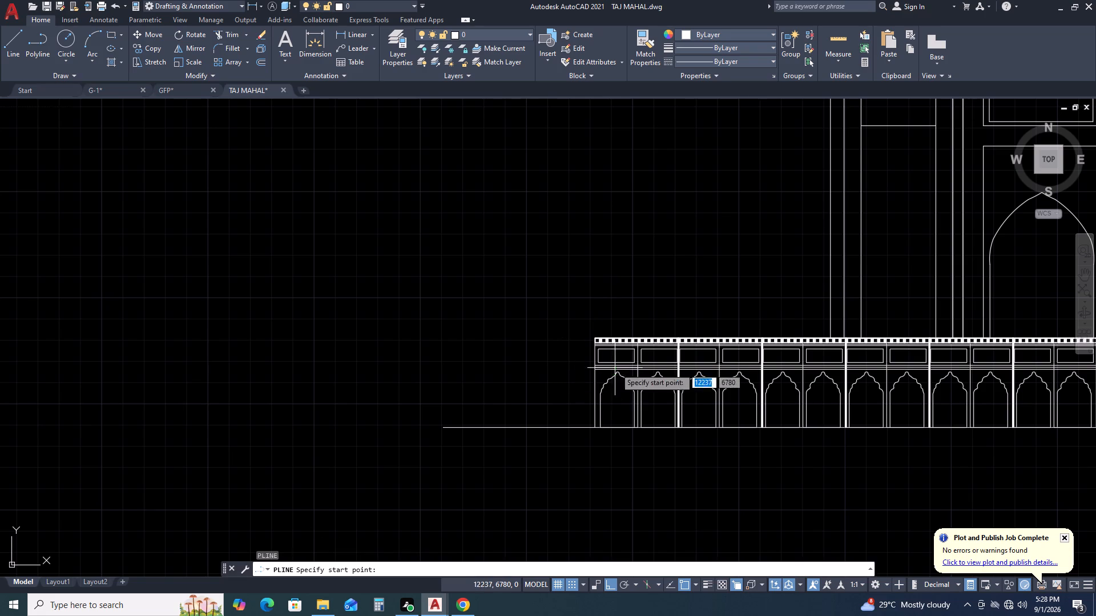
{"action": "middle_click_drag", "start_coordinate": [599, 383], "coordinate": [639, 307]}
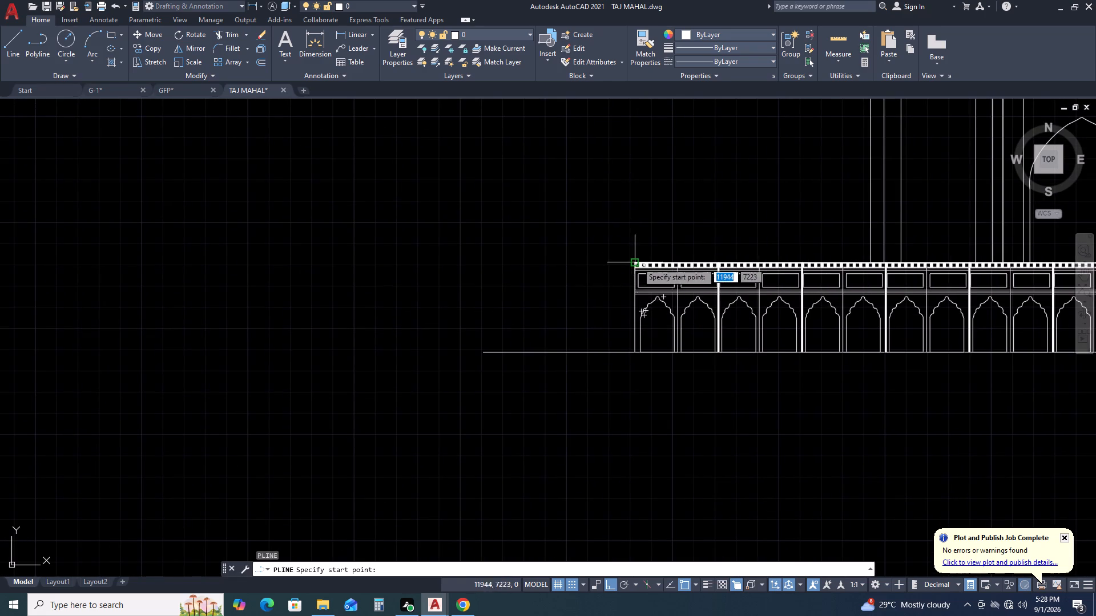
{"action": "scroll", "coordinate": [628, 287], "scroll_direction": "up", "scroll_amount": 2}
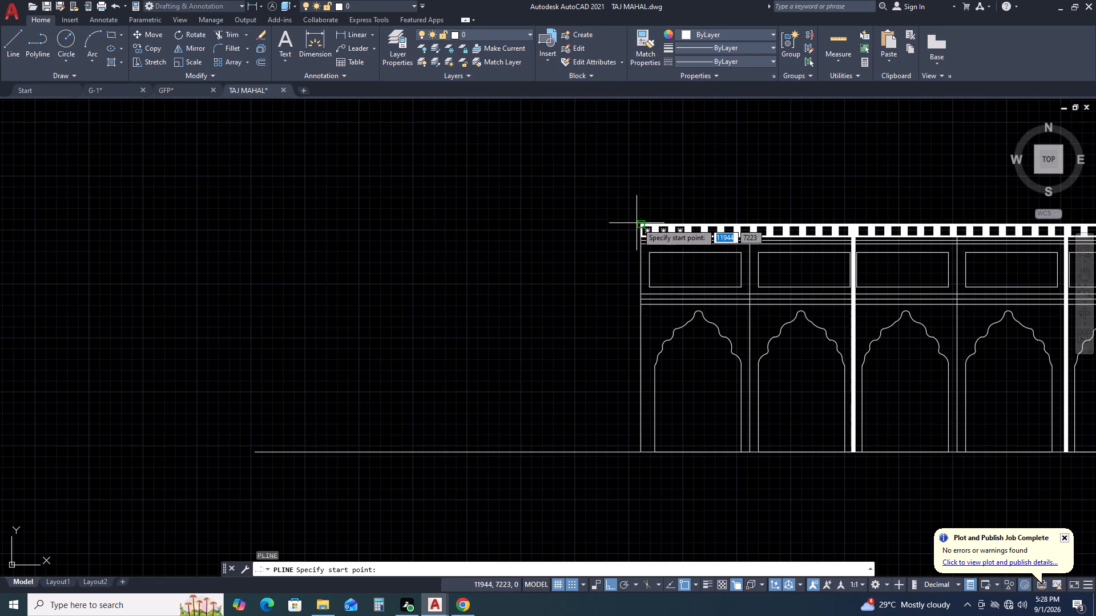
{"action": "left_click", "coordinate": [641, 224]}
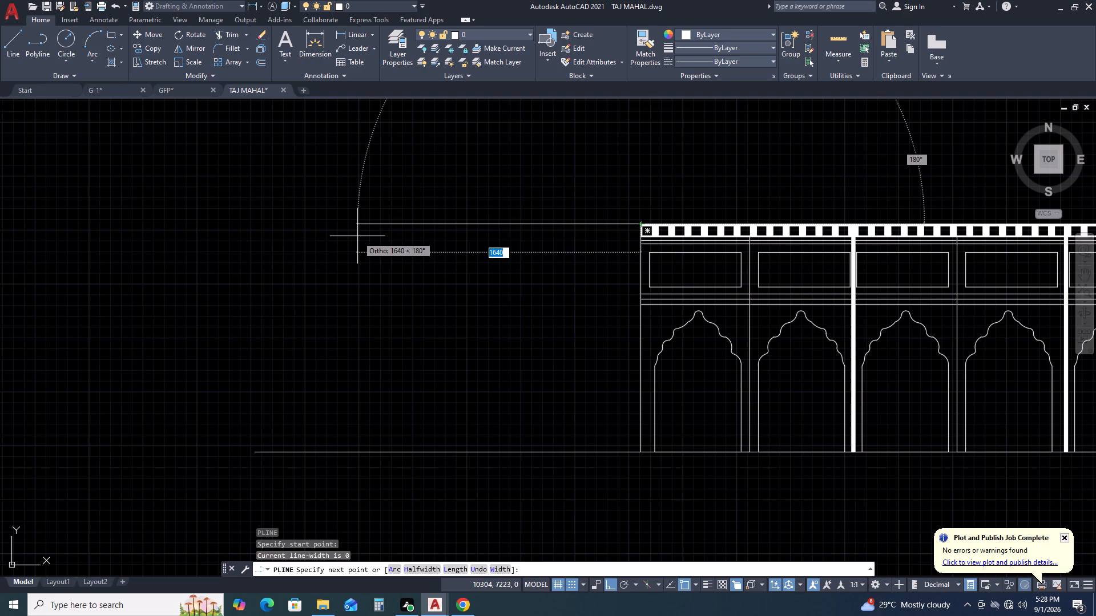
{"action": "left_click", "coordinate": [418, 221]}
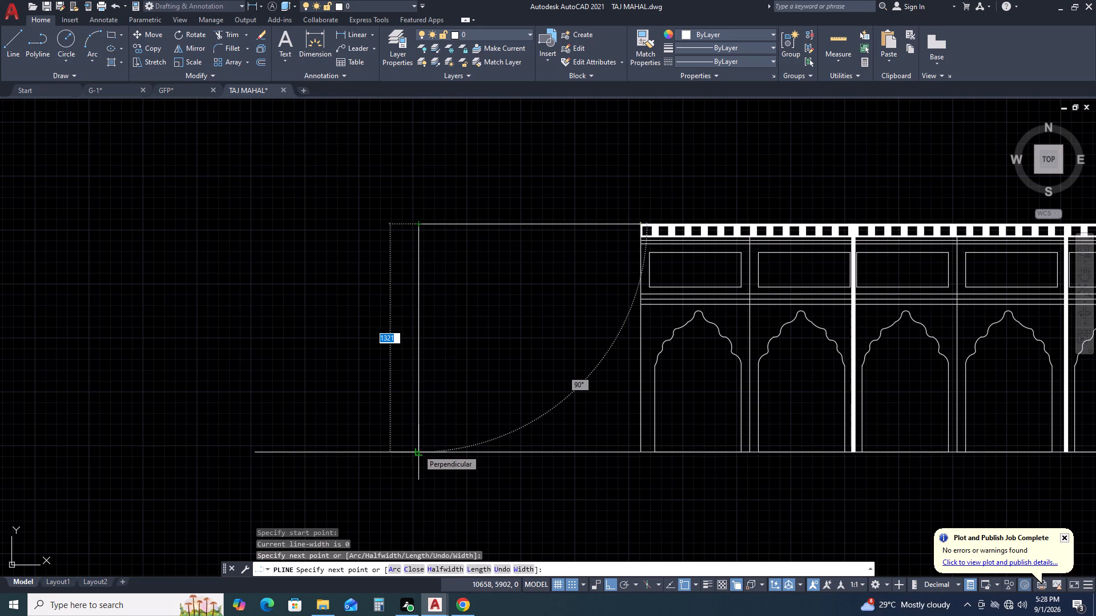
{"action": "left_click_drag", "start_coordinate": [417, 451], "coordinate": [412, 451]}
{"action": "key", "text": "Escape"}
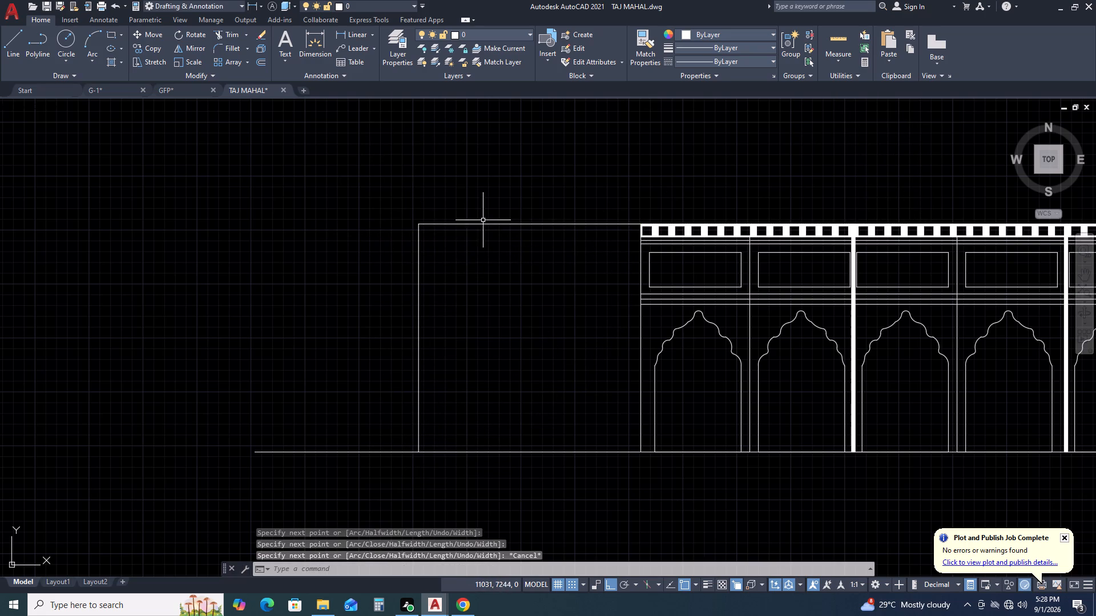
Draw a horizontal polyline from the checkered band's lower-left corner to the left edge of the new end block.
{"action": "key", "text": "space"}
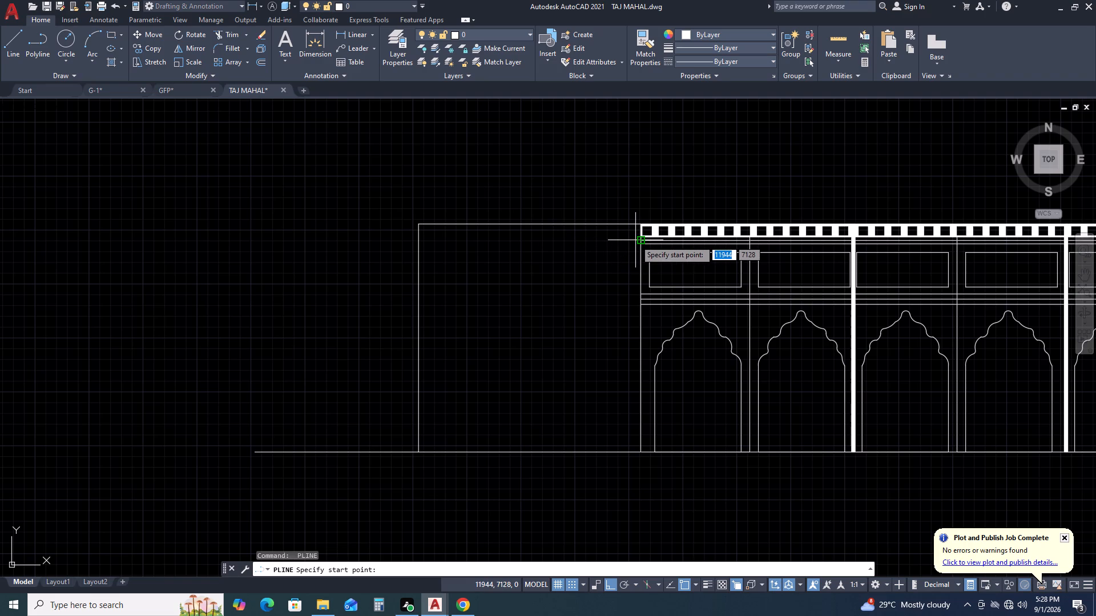
{"action": "scroll", "coordinate": [636, 240], "scroll_direction": "up", "scroll_amount": 1}
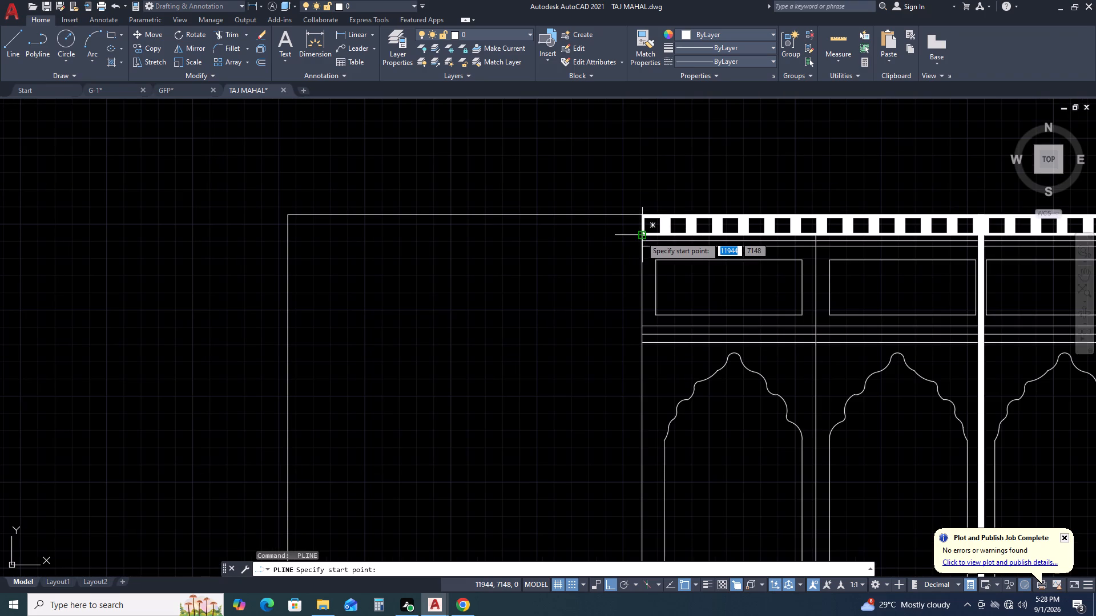
{"action": "left_click", "coordinate": [641, 236]}
{"action": "left_click", "coordinate": [286, 233]}
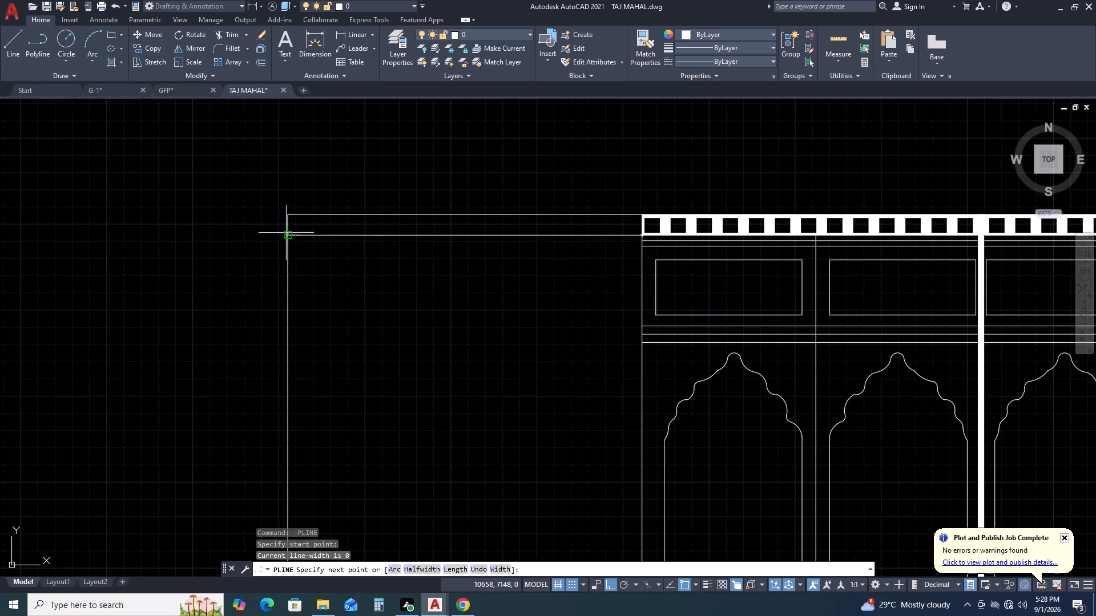
{"action": "scroll", "coordinate": [443, 229], "scroll_direction": "down", "scroll_amount": 2}
{"action": "middle_click_drag", "start_coordinate": [494, 220], "coordinate": [545, 323]}
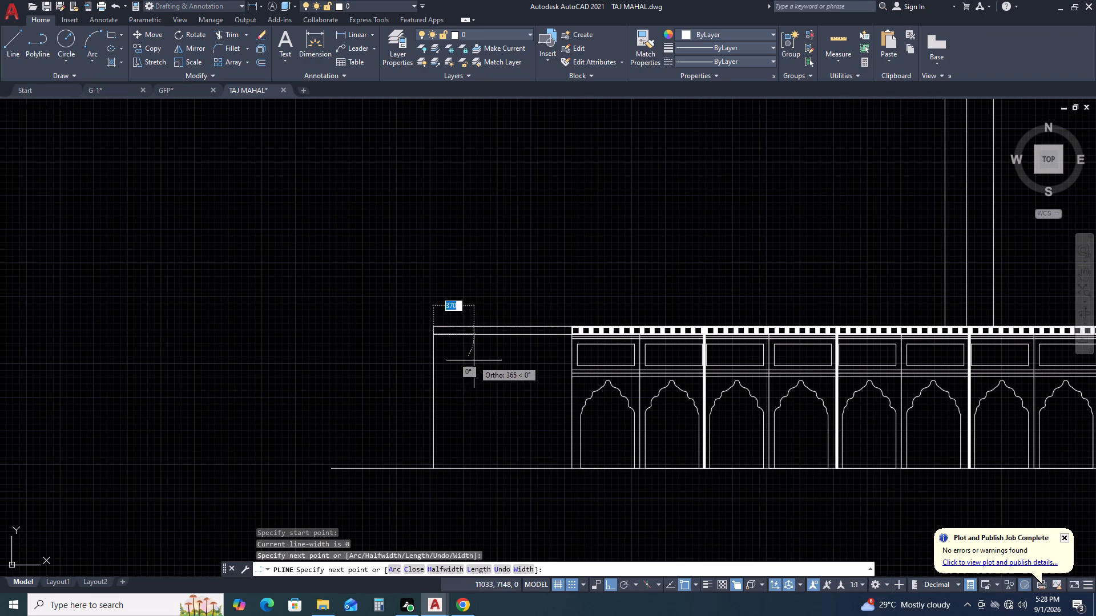
{"action": "key", "text": "Escape"}
Draw two vertical polylines from the end block's top edge to the base line, about 295 and 961 from its left edge.
{"action": "key", "text": "space"}
{"action": "scroll", "coordinate": [453, 326], "scroll_direction": "up", "scroll_amount": 1}
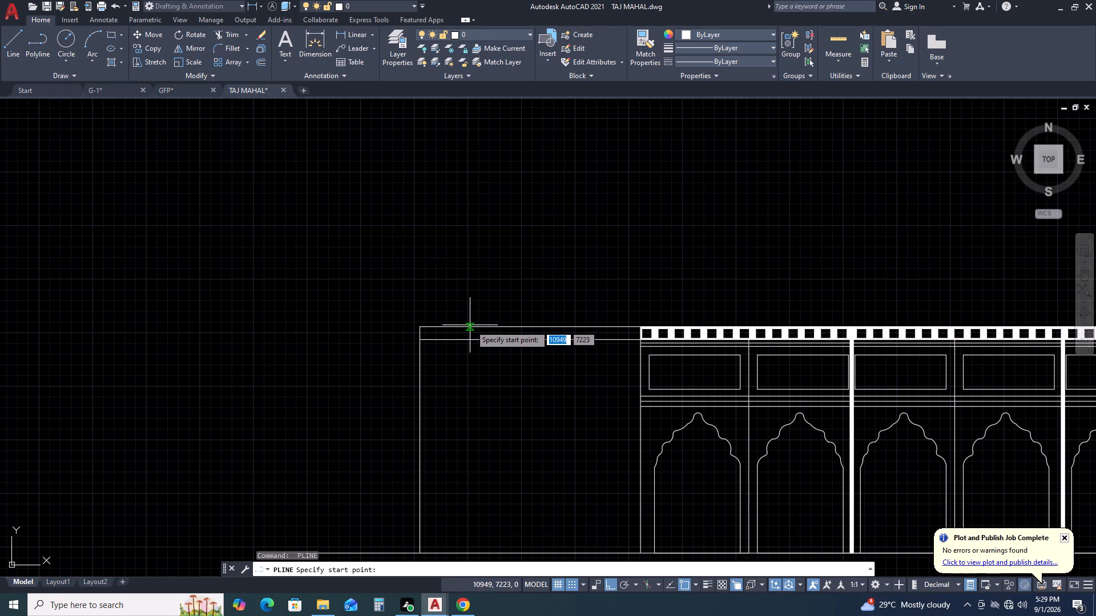
{"action": "left_click", "coordinate": [470, 325]}
{"action": "scroll", "coordinate": [473, 320], "scroll_direction": "down", "scroll_amount": 1}
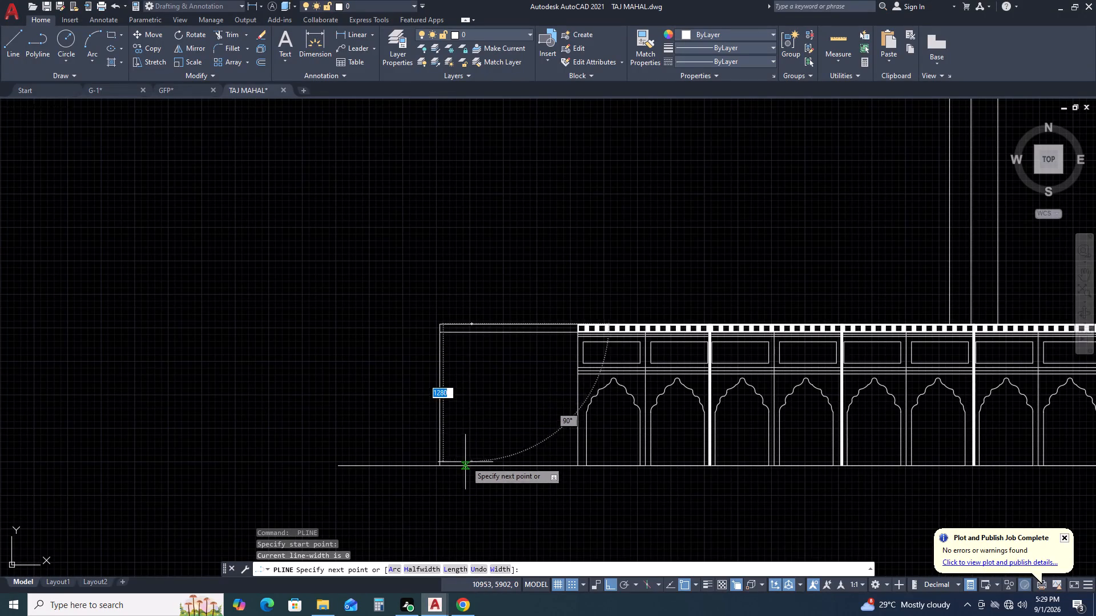
{"action": "left_click", "coordinate": [473, 463]}
{"action": "key", "text": "space"}
{"action": "key", "text": "space"}
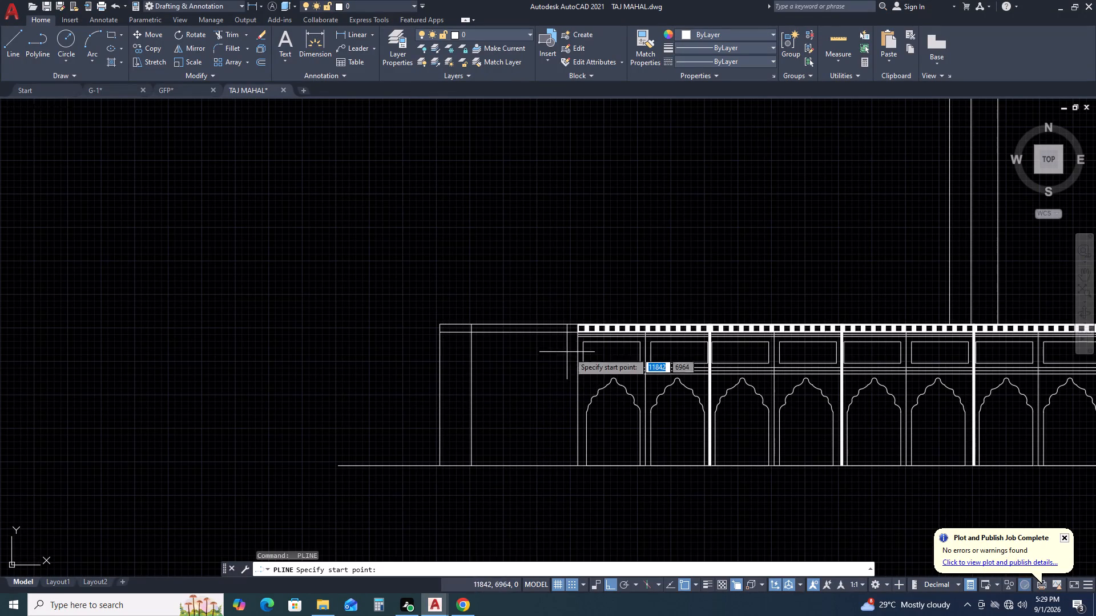
{"action": "double_click", "coordinate": [543, 325]}
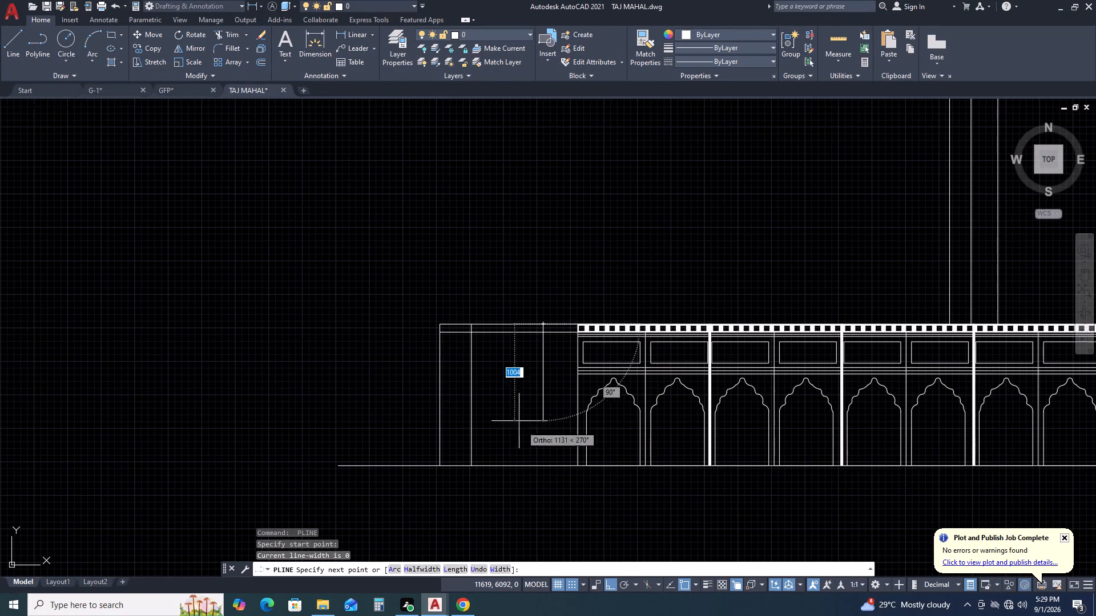
{"action": "left_click", "coordinate": [541, 463]}
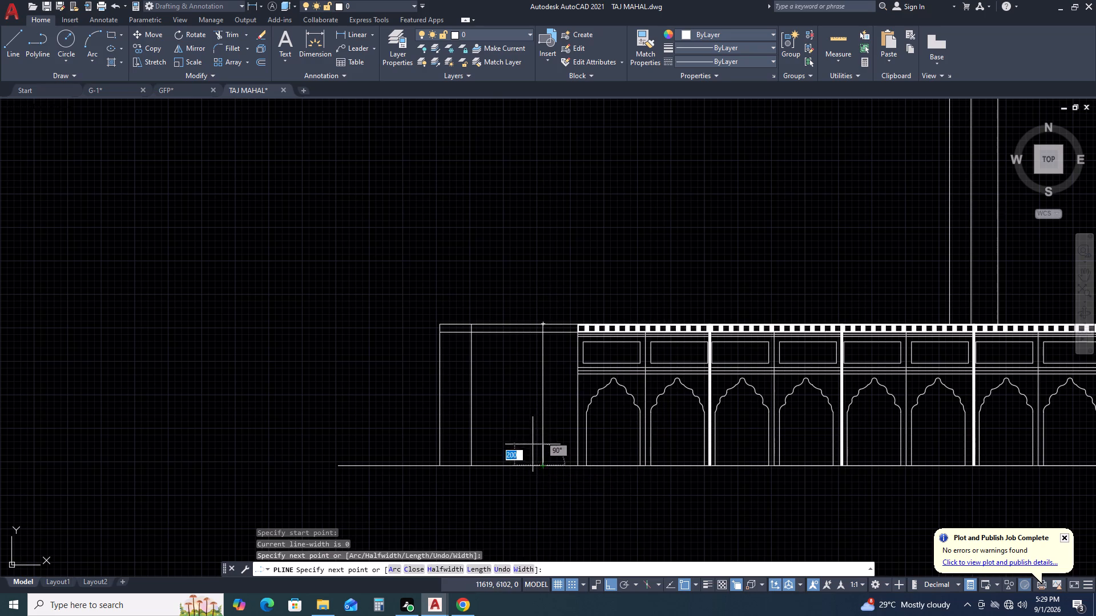
{"action": "key", "text": "Escape"}
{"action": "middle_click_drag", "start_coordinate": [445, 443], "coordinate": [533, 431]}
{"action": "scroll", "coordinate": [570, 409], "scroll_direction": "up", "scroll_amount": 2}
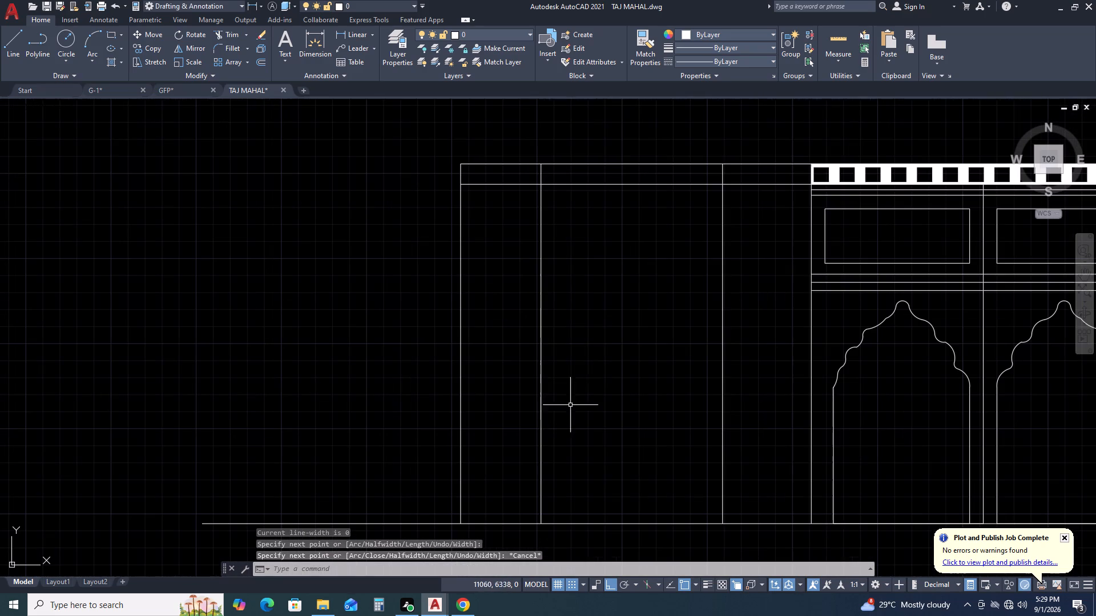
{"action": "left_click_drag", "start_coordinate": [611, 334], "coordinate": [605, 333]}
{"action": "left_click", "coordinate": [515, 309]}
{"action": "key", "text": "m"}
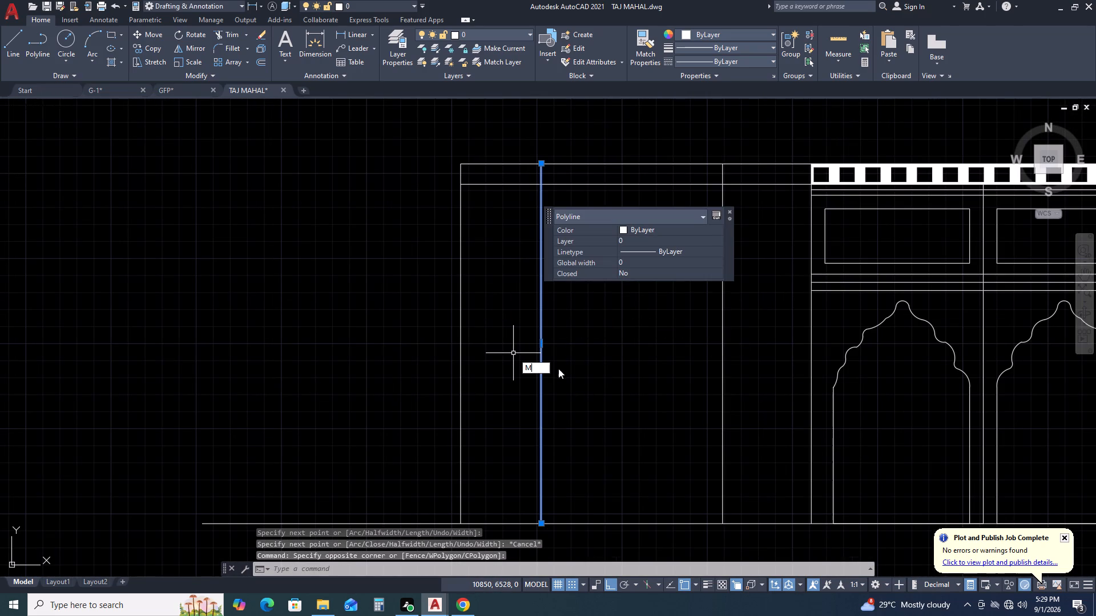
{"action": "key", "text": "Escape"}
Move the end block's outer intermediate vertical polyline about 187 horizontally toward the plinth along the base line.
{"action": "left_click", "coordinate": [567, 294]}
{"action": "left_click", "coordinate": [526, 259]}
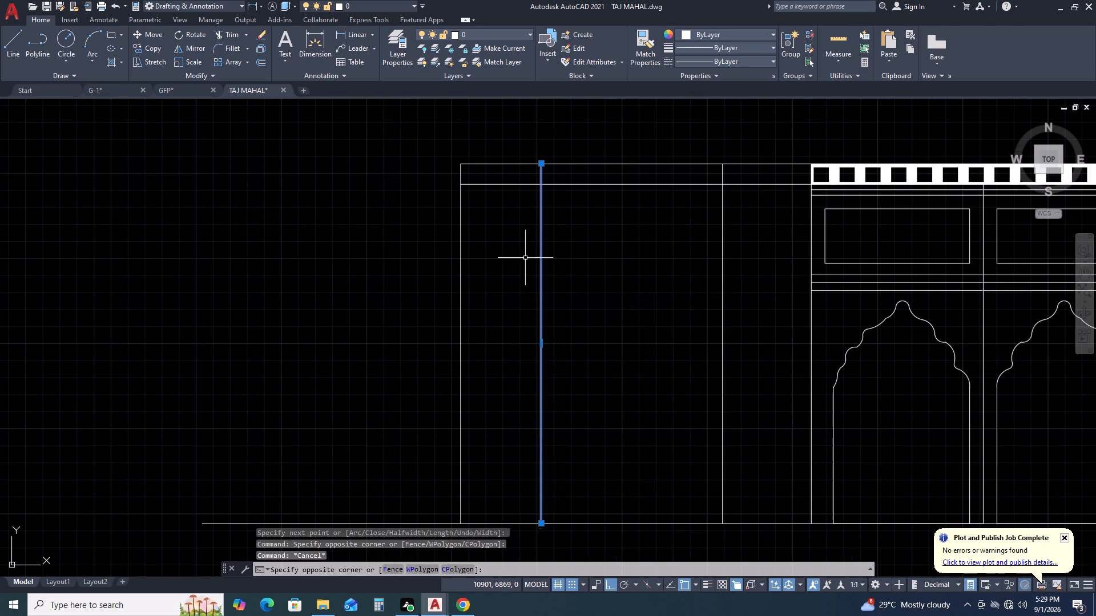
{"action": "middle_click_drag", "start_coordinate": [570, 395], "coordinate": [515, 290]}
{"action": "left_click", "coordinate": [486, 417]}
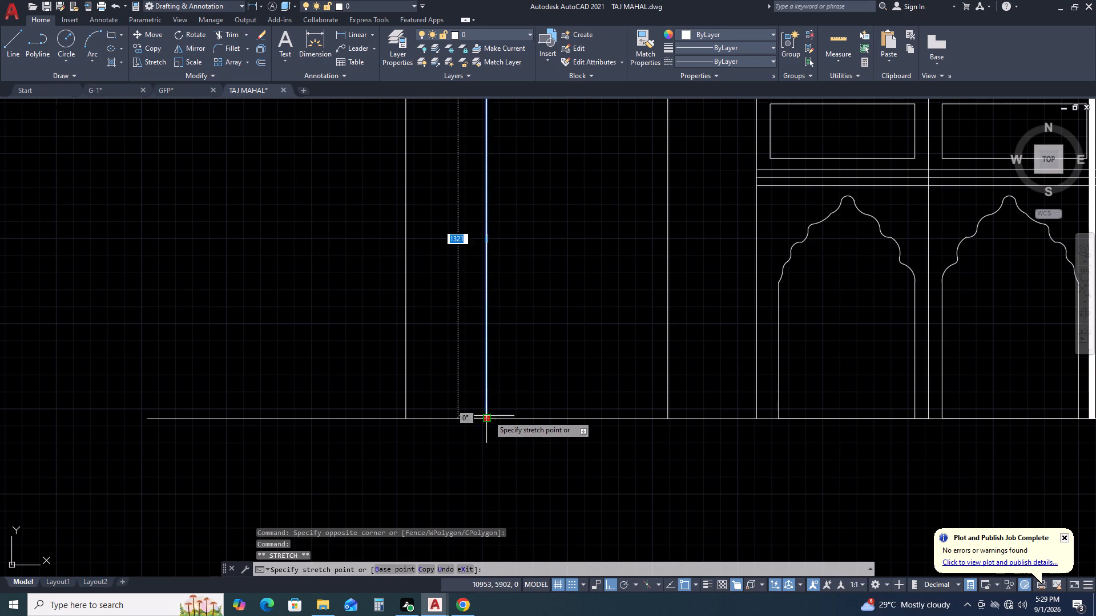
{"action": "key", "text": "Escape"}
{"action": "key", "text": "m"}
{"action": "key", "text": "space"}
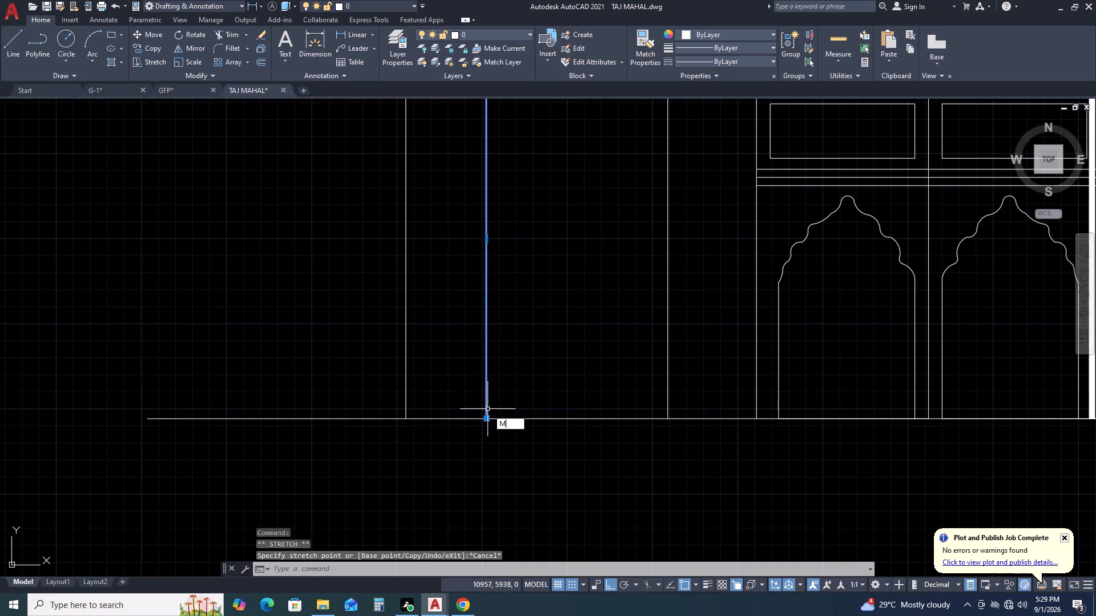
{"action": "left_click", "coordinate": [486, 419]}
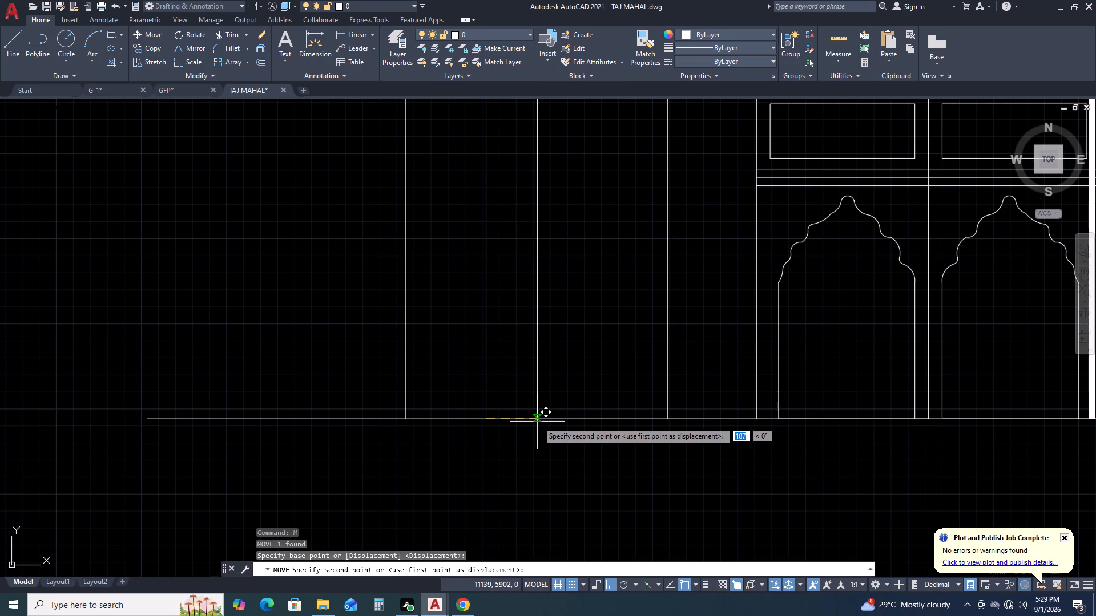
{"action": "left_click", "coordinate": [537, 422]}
Erase the polyline that forms the end block's top edge and outer left side.
{"action": "scroll", "coordinate": [438, 382], "scroll_direction": "down", "scroll_amount": 2}
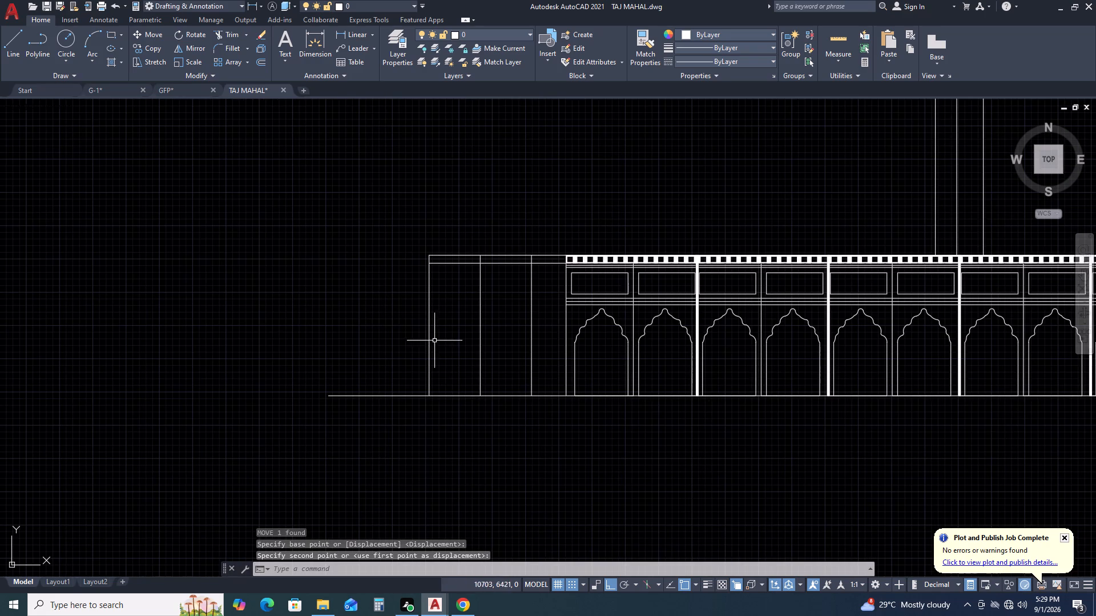
{"action": "left_click", "coordinate": [432, 343]}
{"action": "left_click", "coordinate": [403, 322]}
{"action": "middle_click_drag", "start_coordinate": [437, 348], "coordinate": [450, 392]}
{"action": "key", "text": "Delete"}
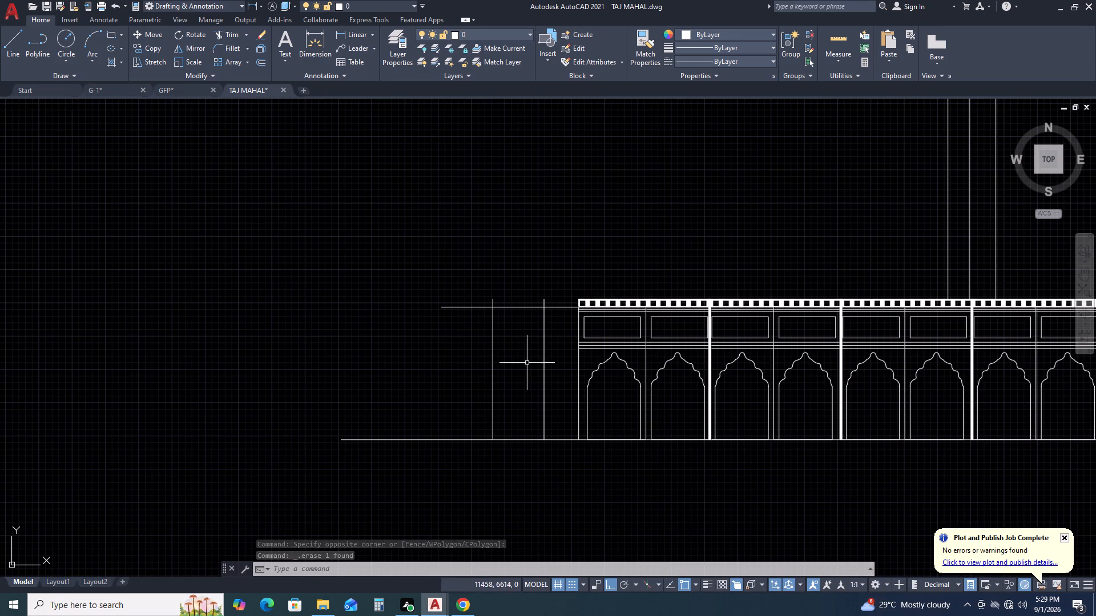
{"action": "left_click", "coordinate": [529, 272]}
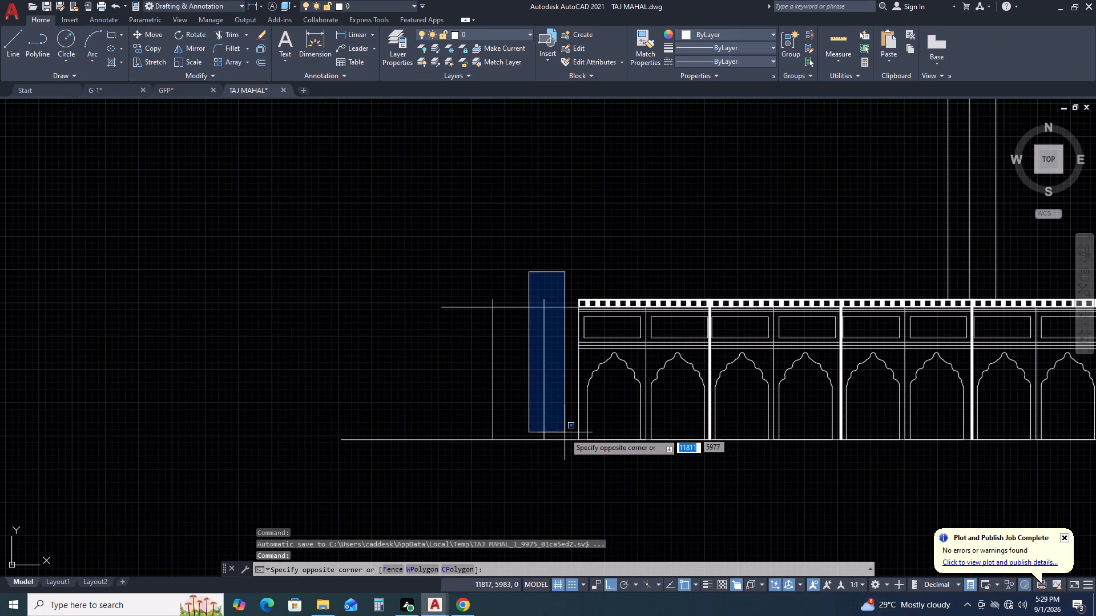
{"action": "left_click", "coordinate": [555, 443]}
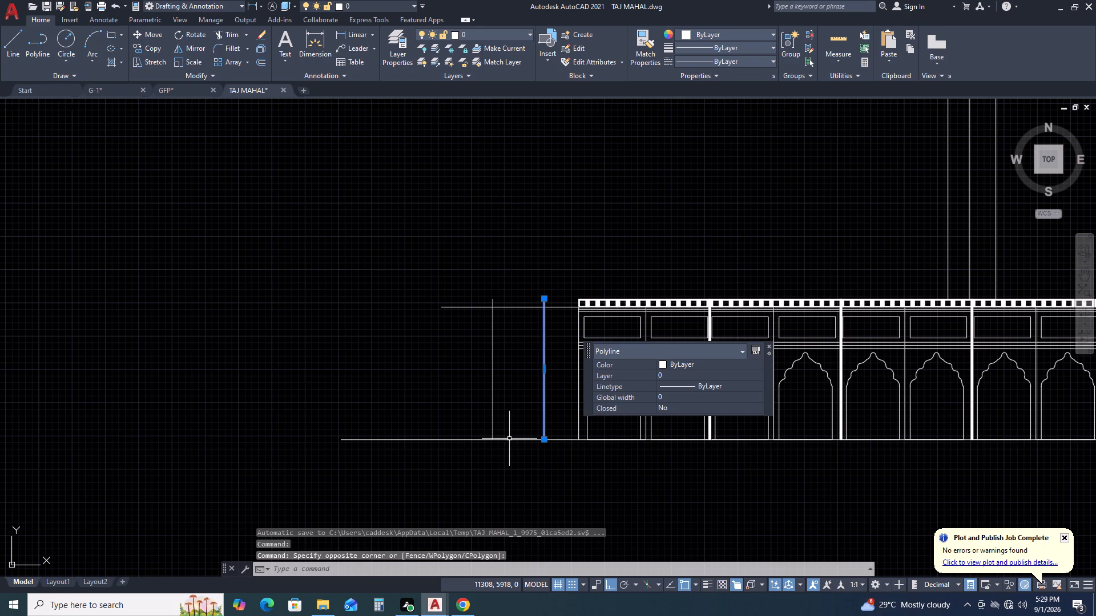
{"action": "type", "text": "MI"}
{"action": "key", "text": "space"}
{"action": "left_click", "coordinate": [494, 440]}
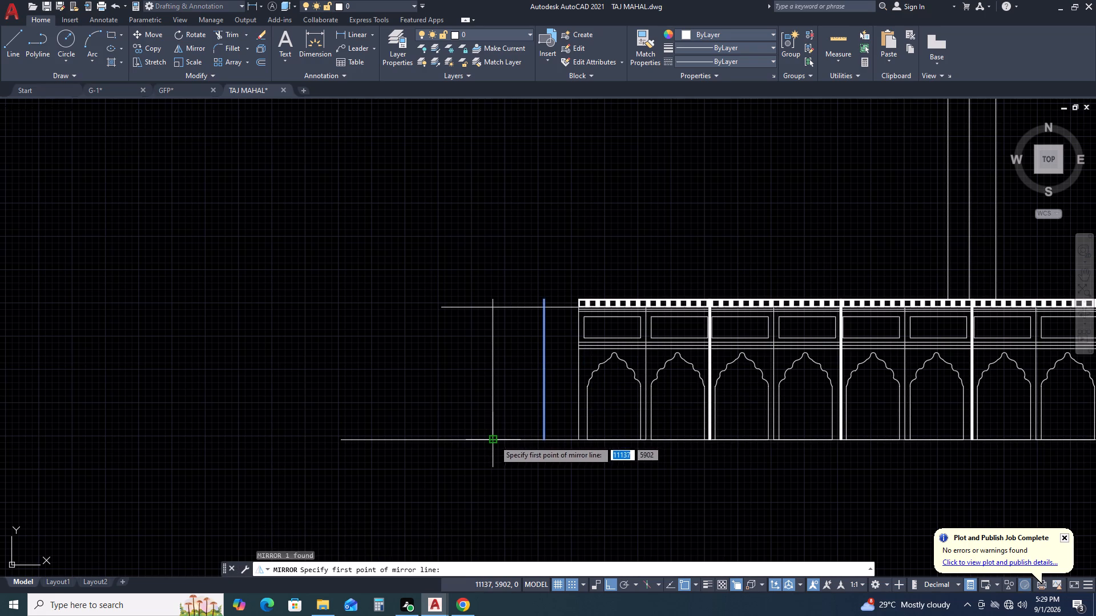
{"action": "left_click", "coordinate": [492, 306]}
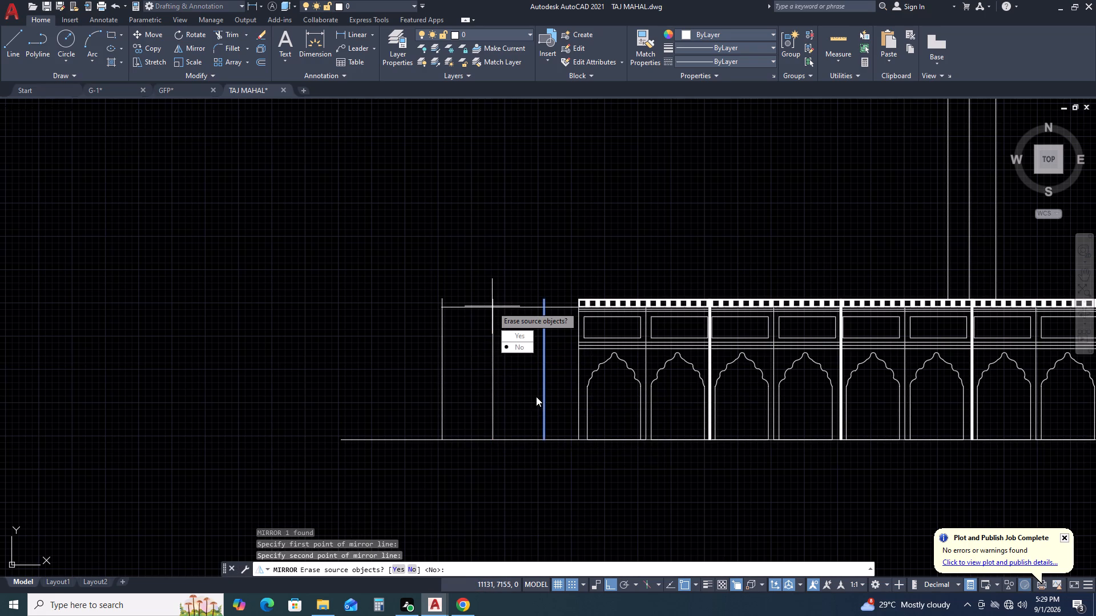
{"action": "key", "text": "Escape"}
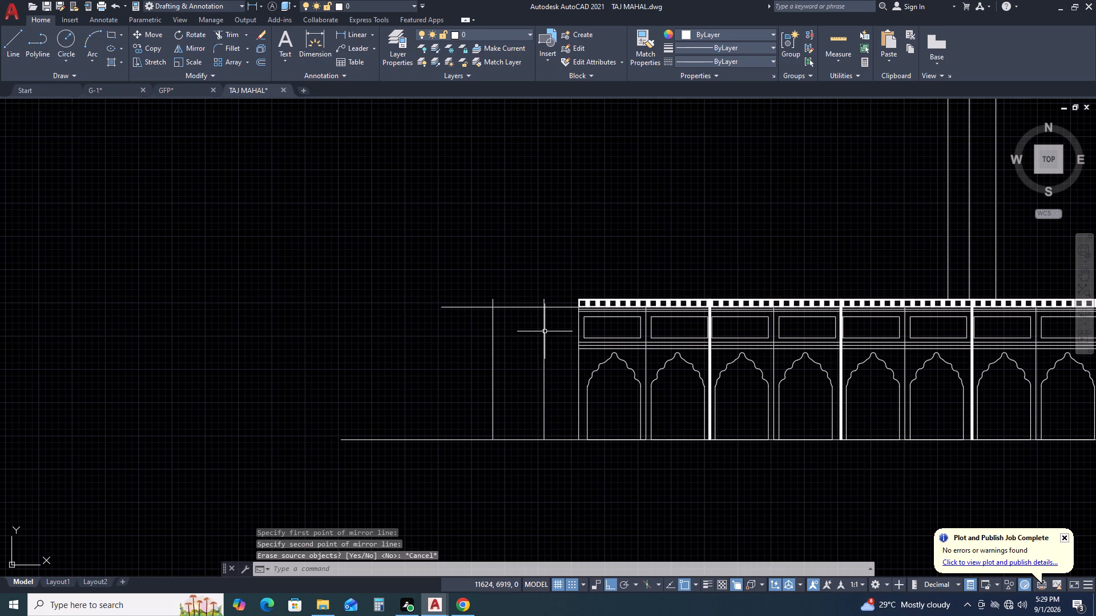
Erase the two intermediate vertical polylines of the end block.
{"action": "left_click", "coordinate": [546, 333]}
{"action": "middle_click_drag", "start_coordinate": [539, 343], "coordinate": [580, 382]}
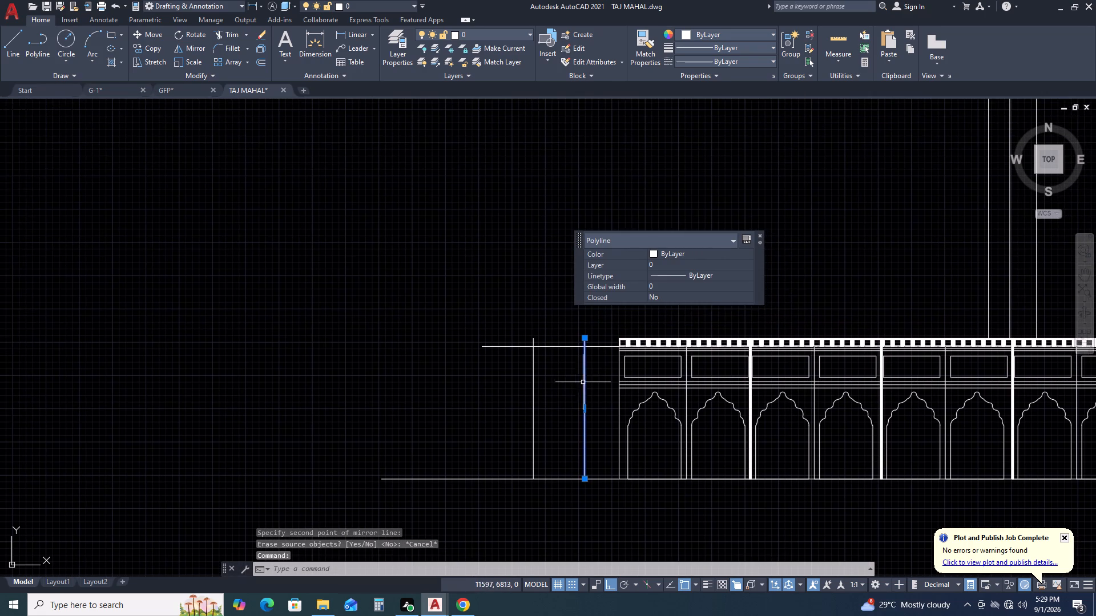
{"action": "key", "text": "Escape"}
{"action": "left_click_drag", "start_coordinate": [601, 371], "coordinate": [592, 371]}
{"action": "left_click", "coordinate": [493, 388]}
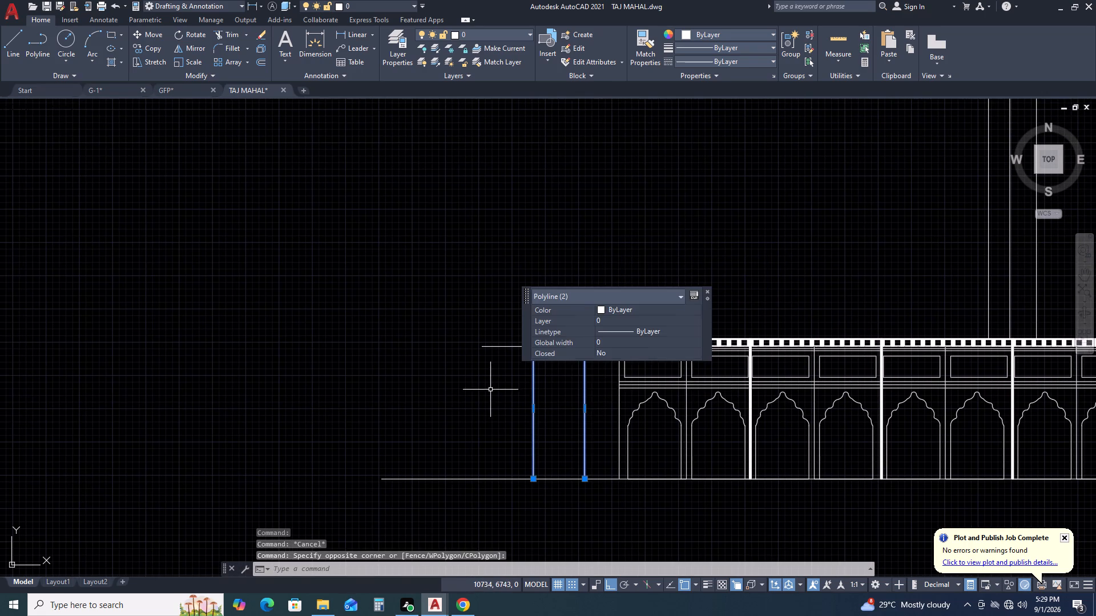
{"action": "key", "text": "Delete"}
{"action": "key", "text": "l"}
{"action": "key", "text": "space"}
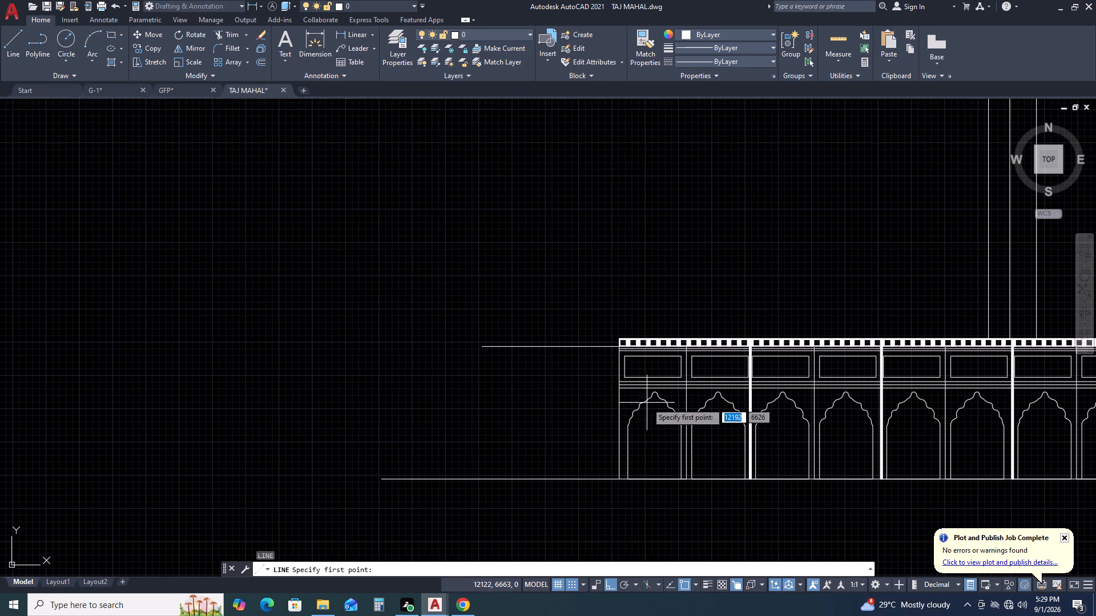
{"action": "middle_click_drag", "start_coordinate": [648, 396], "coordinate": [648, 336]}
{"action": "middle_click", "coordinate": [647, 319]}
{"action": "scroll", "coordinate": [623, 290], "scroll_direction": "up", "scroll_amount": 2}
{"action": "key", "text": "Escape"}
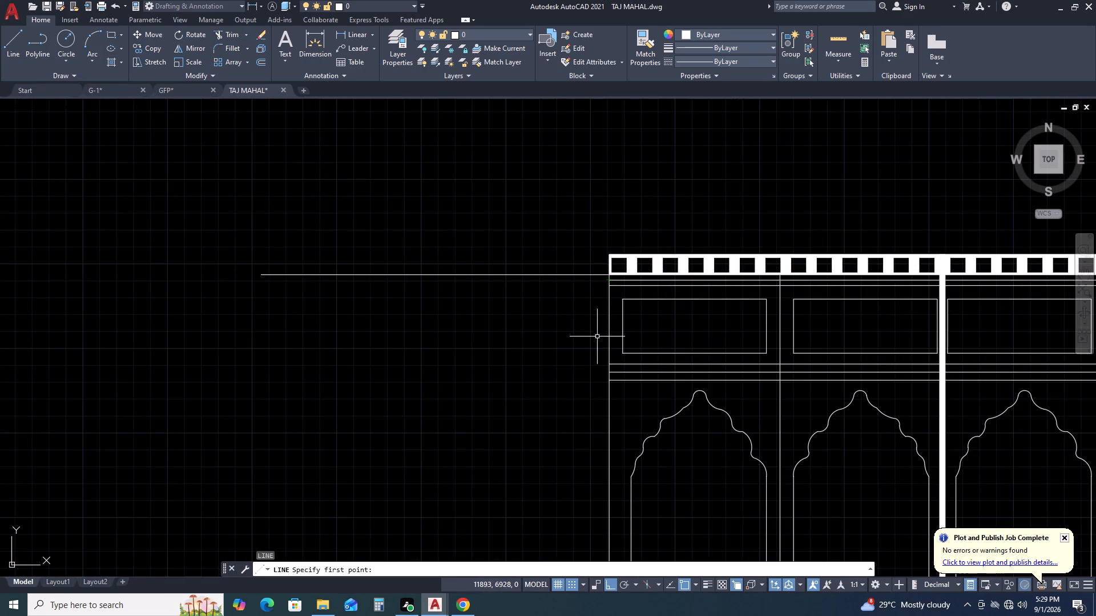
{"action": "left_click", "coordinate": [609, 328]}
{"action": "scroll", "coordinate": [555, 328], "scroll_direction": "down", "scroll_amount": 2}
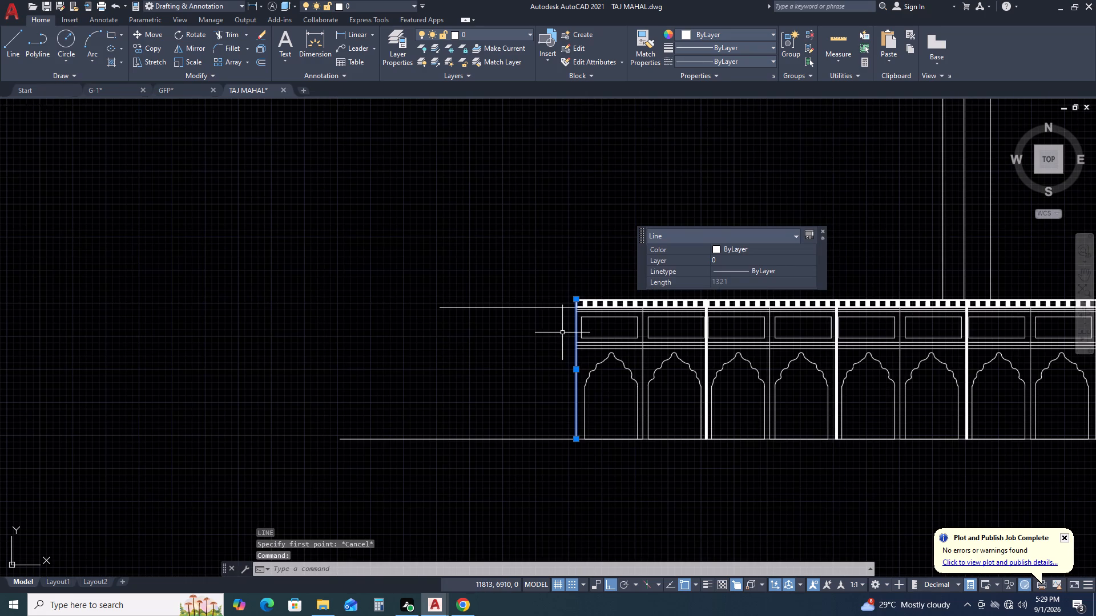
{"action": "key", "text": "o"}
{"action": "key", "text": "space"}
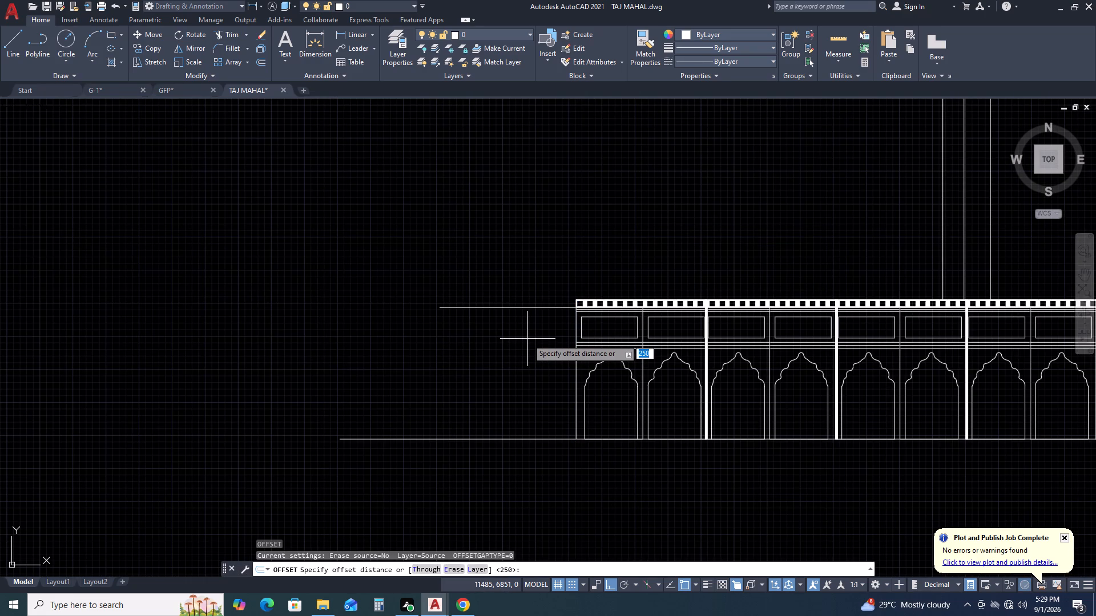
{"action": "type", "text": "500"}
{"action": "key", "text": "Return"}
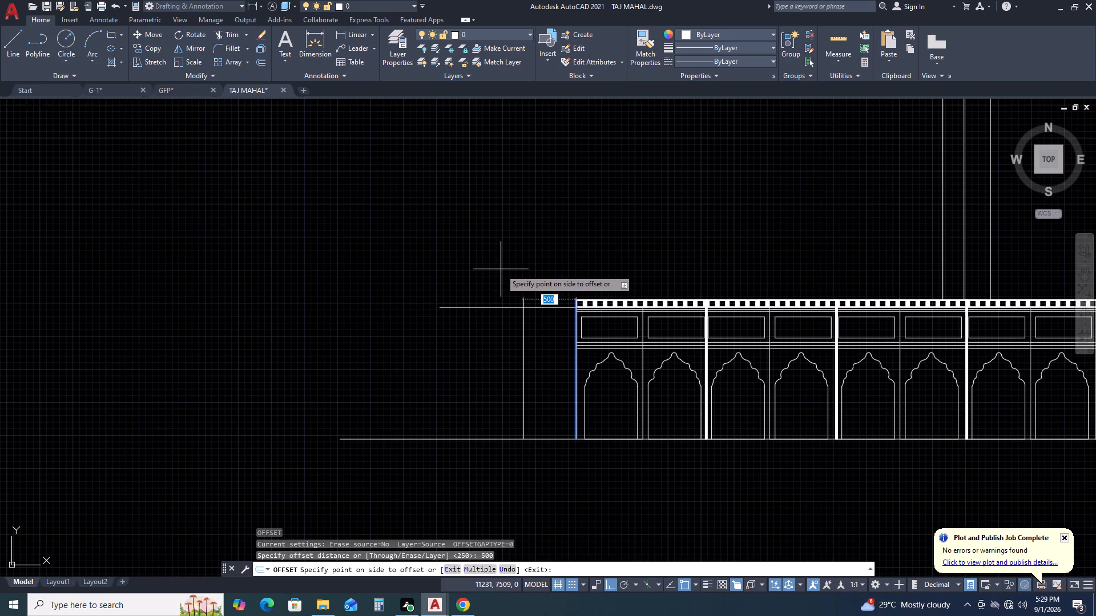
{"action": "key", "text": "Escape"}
Offset the plinth's left edge line 200 outward to the left.
{"action": "left_click", "coordinate": [576, 356]}
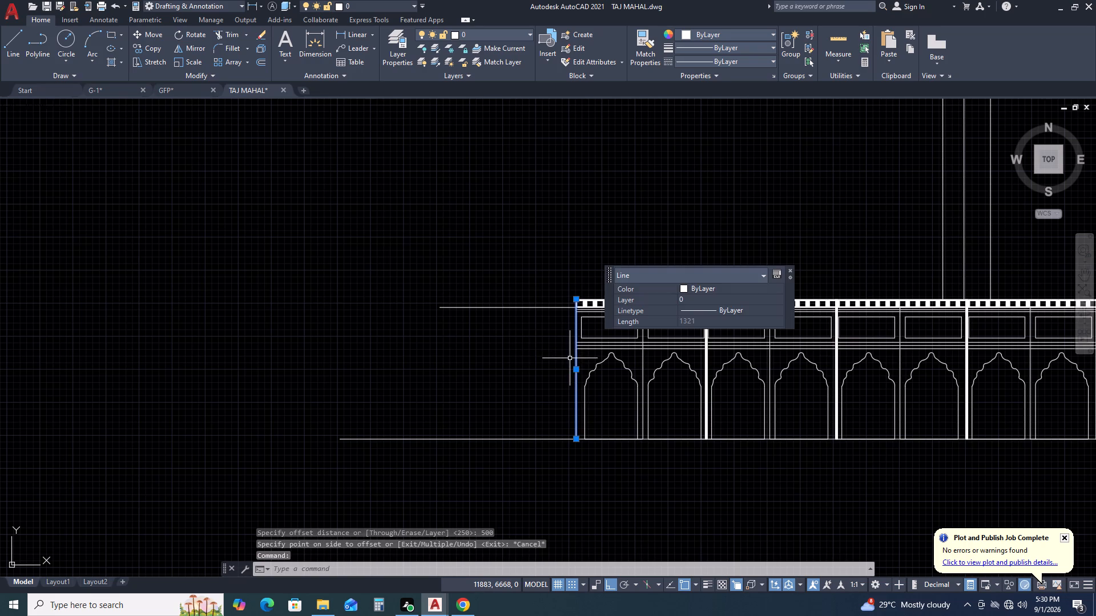
{"action": "type", "text": "O"}
{"action": "key", "text": "space"}
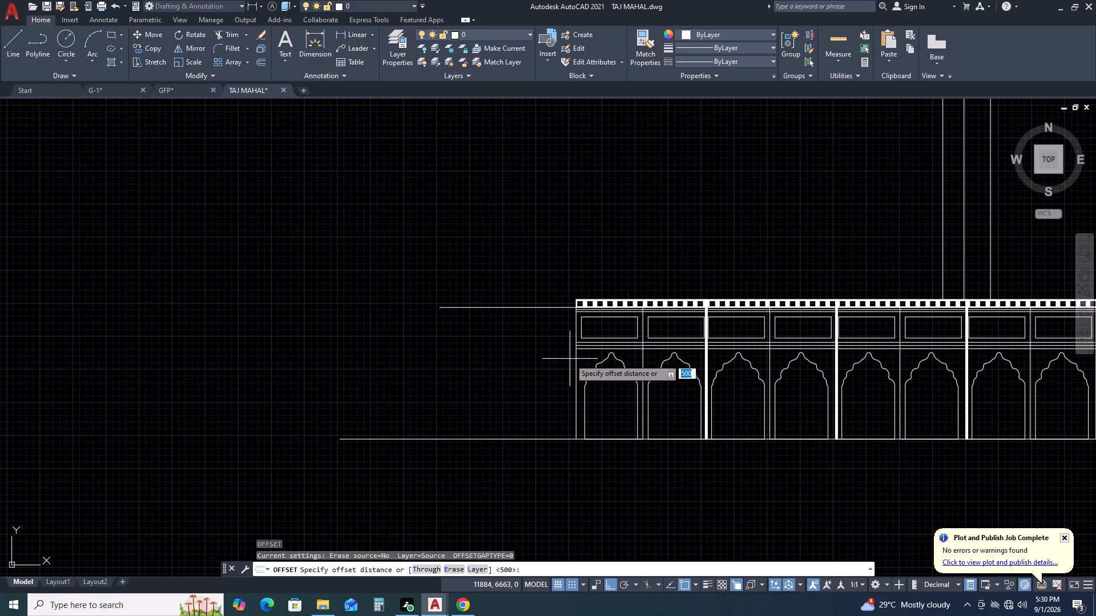
{"action": "type", "text": "200"}
{"action": "key", "text": "Return"}
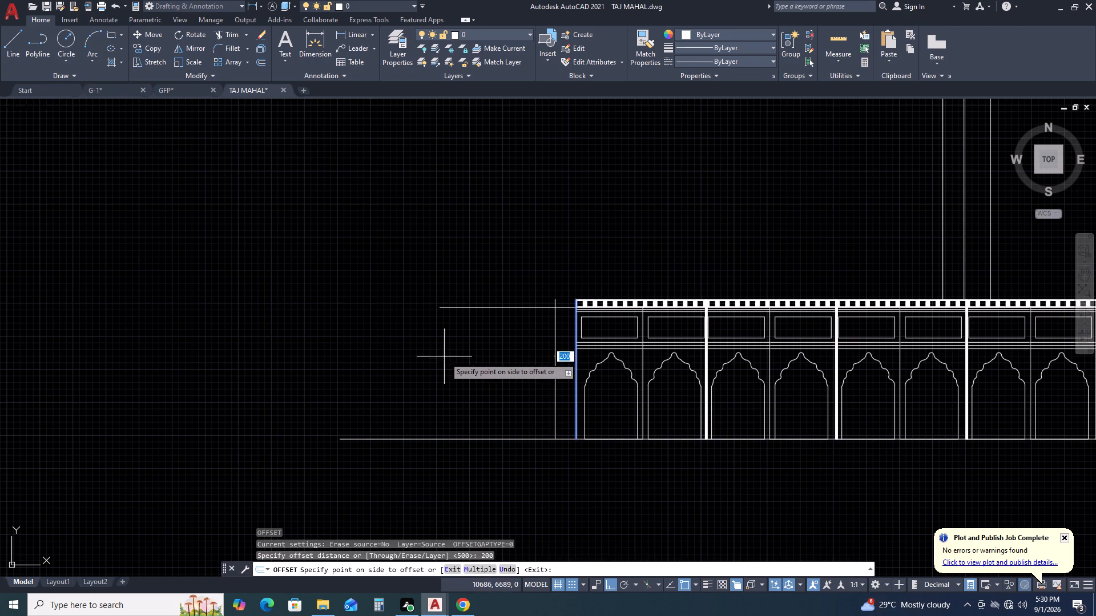
{"action": "left_click", "coordinate": [530, 368]}
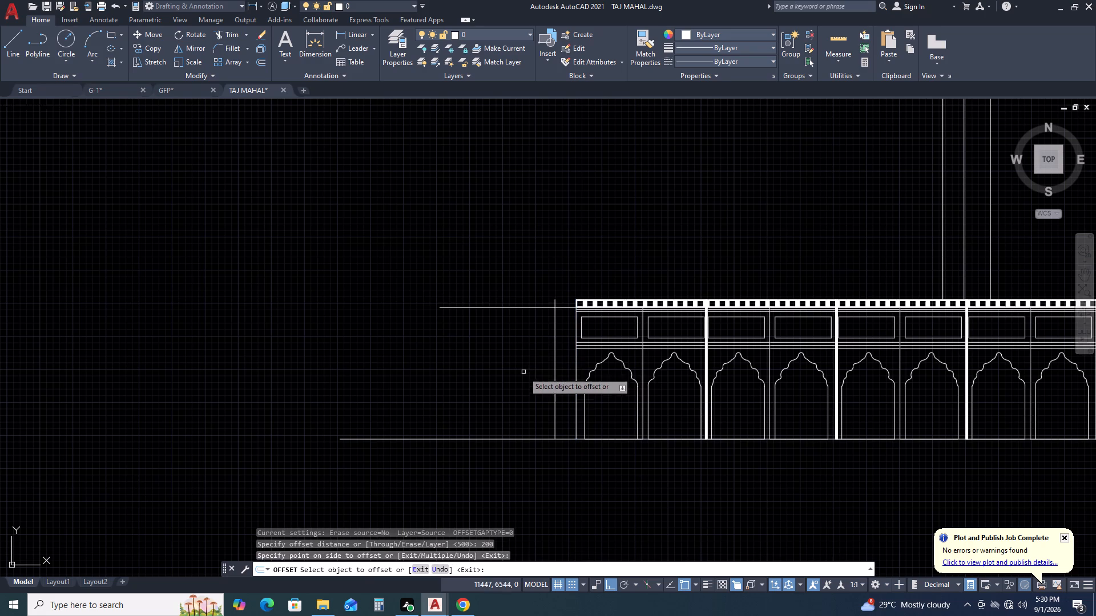
{"action": "key", "text": "Escape"}
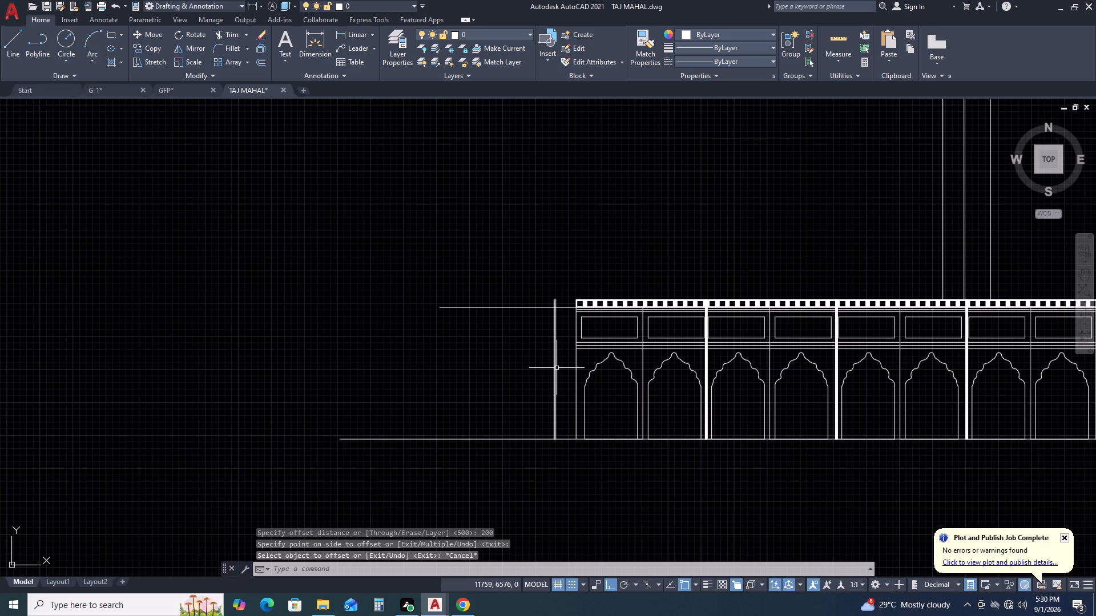
Offset the new vertical line beside the plinth 400 farther to the left.
{"action": "key", "text": "space"}
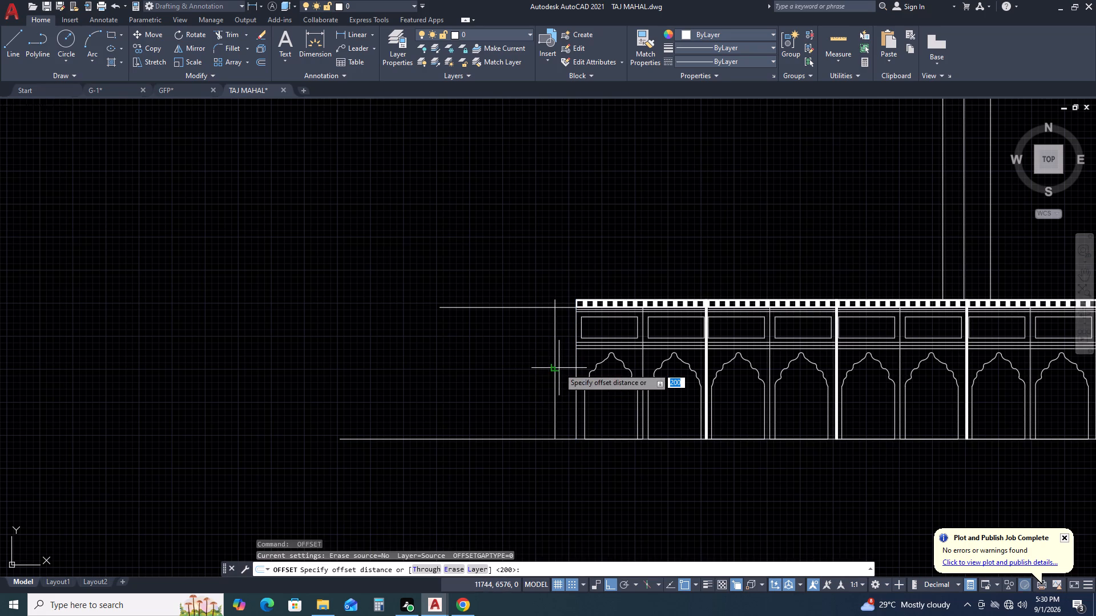
{"action": "type", "text": "400"}
{"action": "key", "text": "Return"}
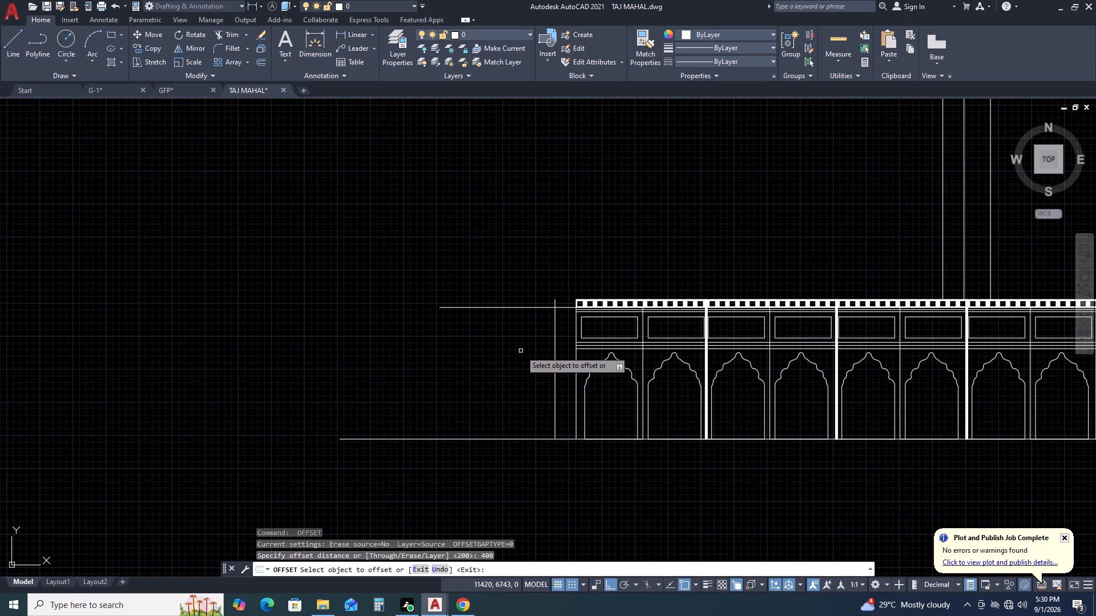
{"action": "left_click", "coordinate": [555, 368]}
{"action": "left_click", "coordinate": [475, 359]}
{"action": "key", "text": "Escape"}
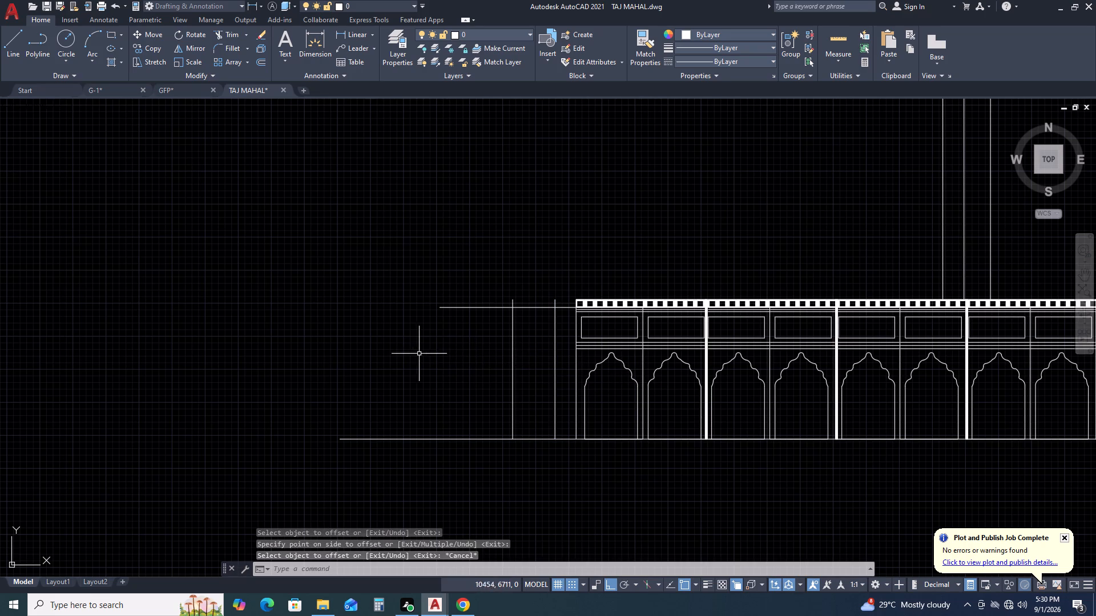
Offset the leftmost vertical line another 200 to the left for the end block's outer edge.
{"action": "left_click", "coordinate": [510, 364]}
{"action": "left_click", "coordinate": [513, 331]}
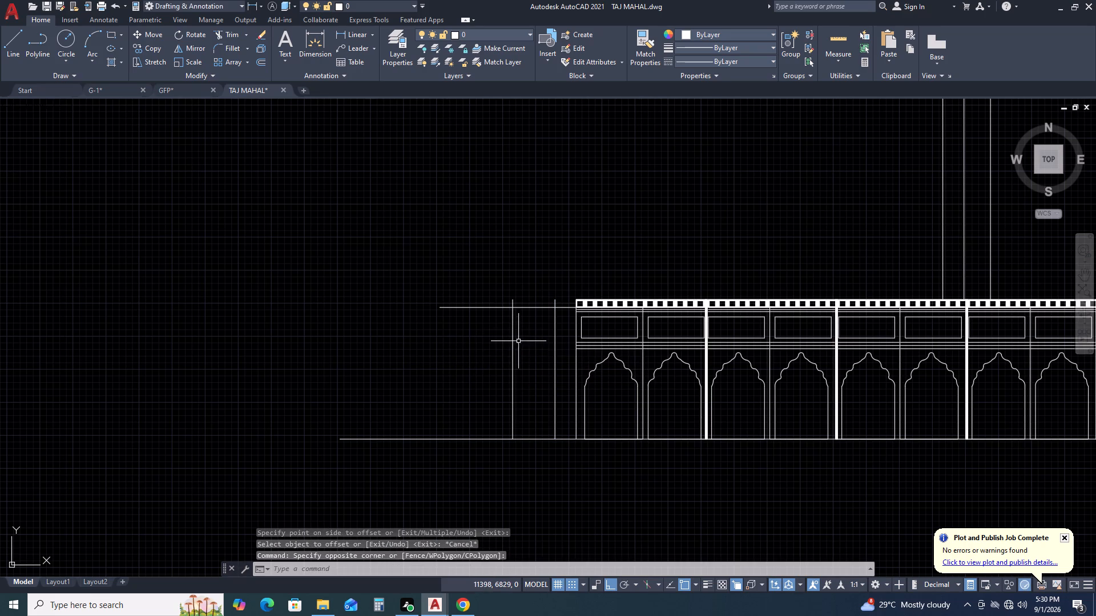
{"action": "left_click", "coordinate": [518, 341]}
{"action": "left_click", "coordinate": [494, 333]}
{"action": "type", "text": "O"}
{"action": "key", "text": "space"}
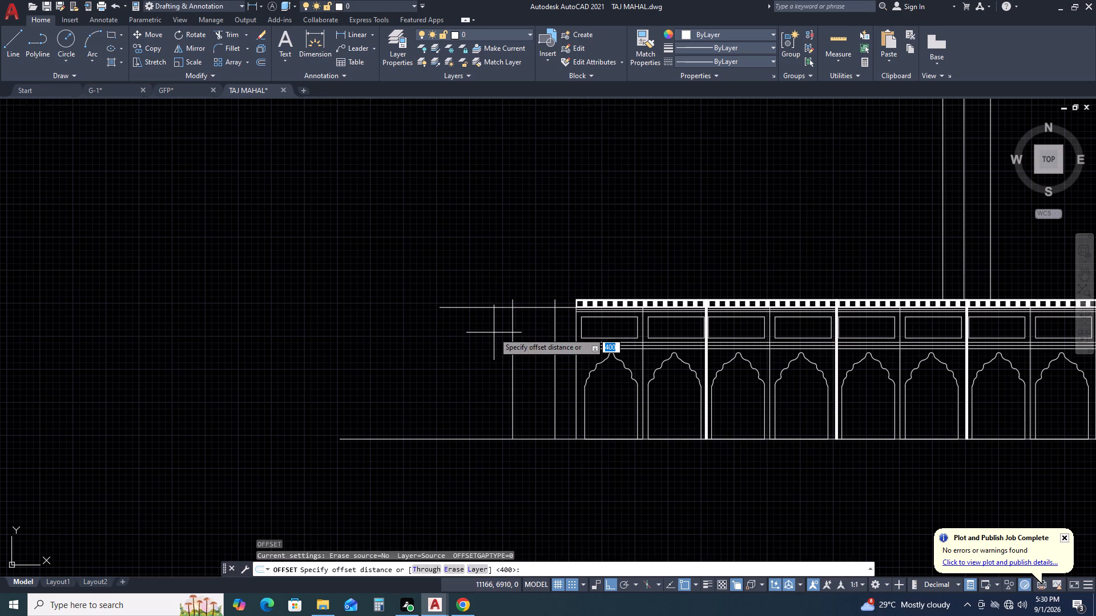
{"action": "type", "text": "200"}
{"action": "key", "text": "Return"}
{"action": "left_click", "coordinate": [459, 350]}
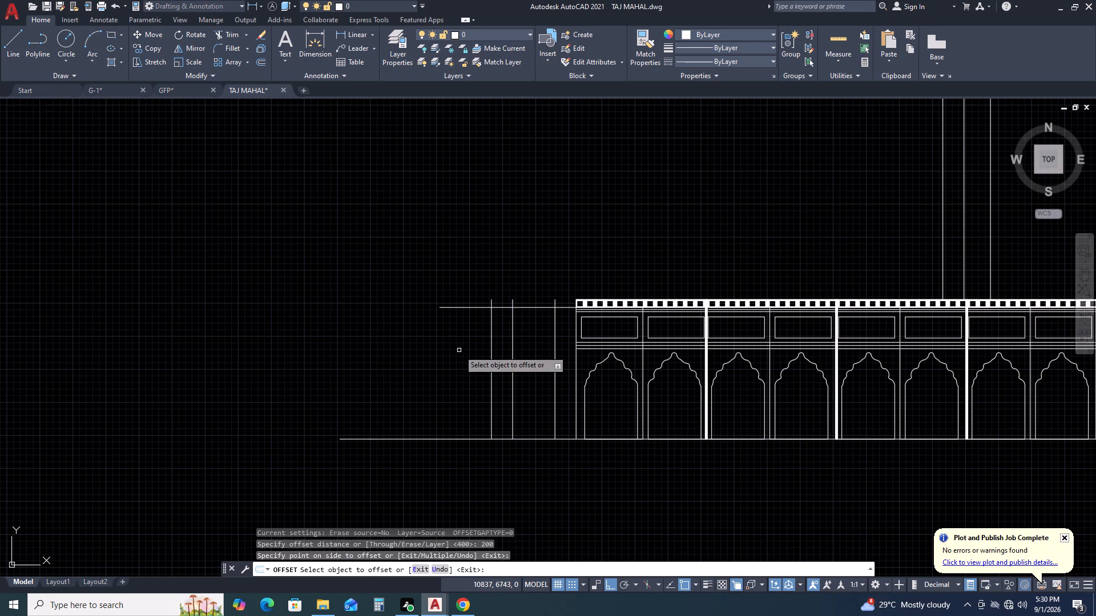
{"action": "key", "text": "Escape"}
Trim the upper ends of the three offset vertical lines above the end block's horizontal band line.
{"action": "scroll", "coordinate": [481, 319], "scroll_direction": "up", "scroll_amount": 2}
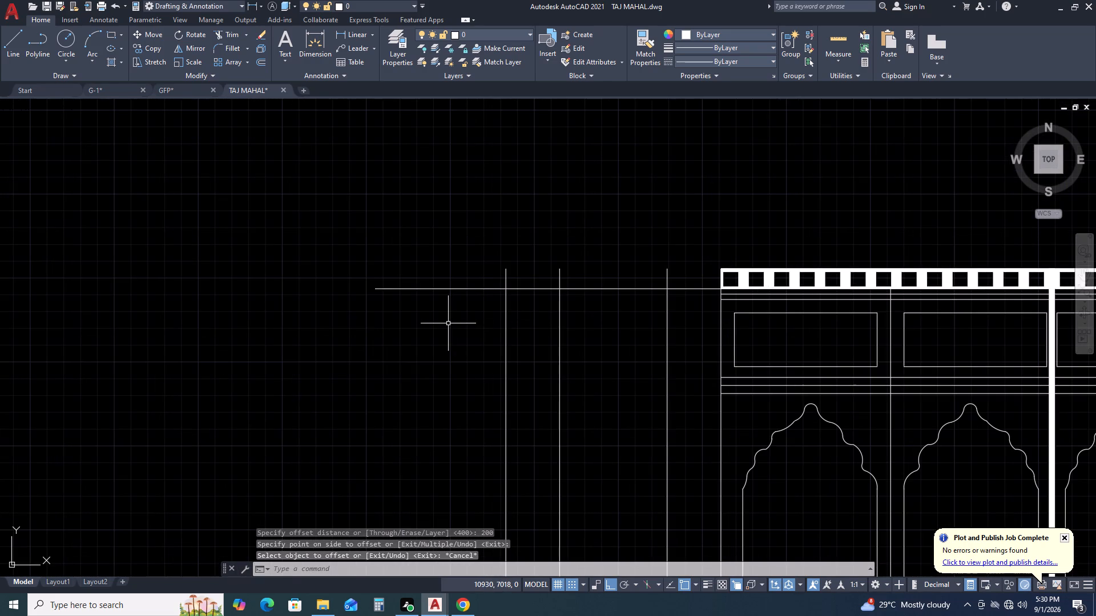
{"action": "type", "text": "TR"}
{"action": "key", "text": "space"}
{"action": "left_click", "coordinate": [675, 272]}
{"action": "left_click", "coordinate": [432, 272]}
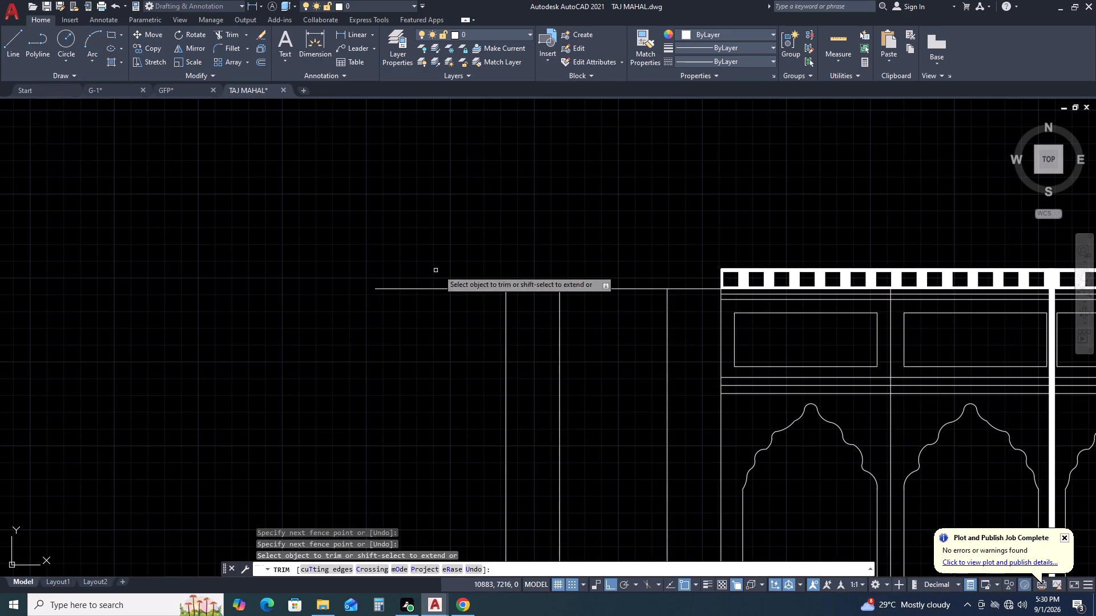
Trim the horizontal band line and the base line where they overhang the end block's outermost vertical line.
{"action": "scroll", "coordinate": [572, 238], "scroll_direction": "down", "scroll_amount": 3}
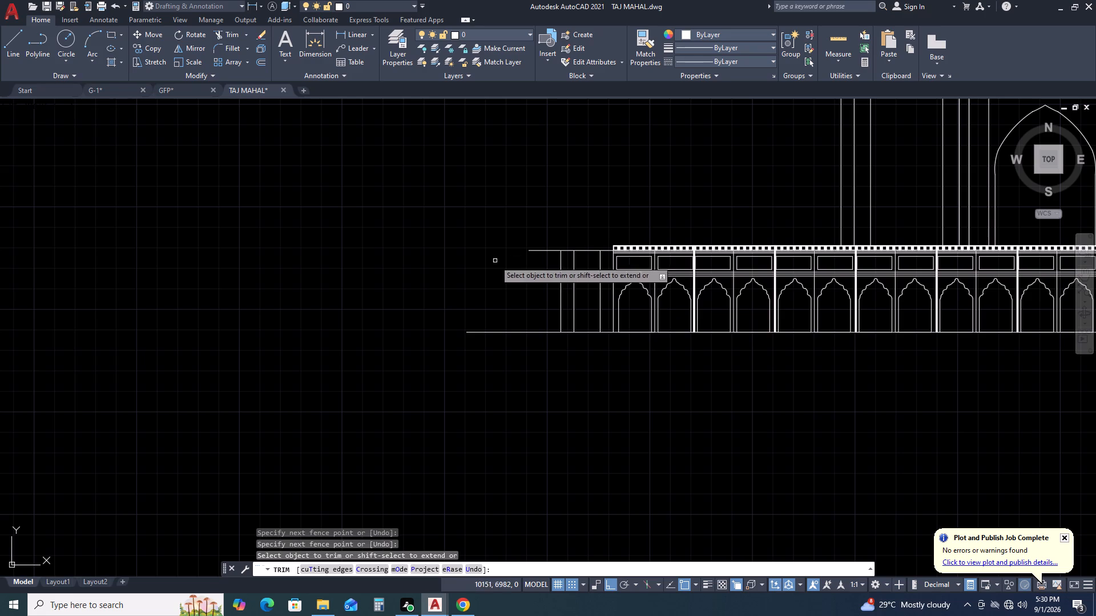
{"action": "left_click", "coordinate": [541, 219]}
{"action": "left_click", "coordinate": [511, 356]}
{"action": "middle_click_drag", "start_coordinate": [515, 217], "coordinate": [570, 287]}
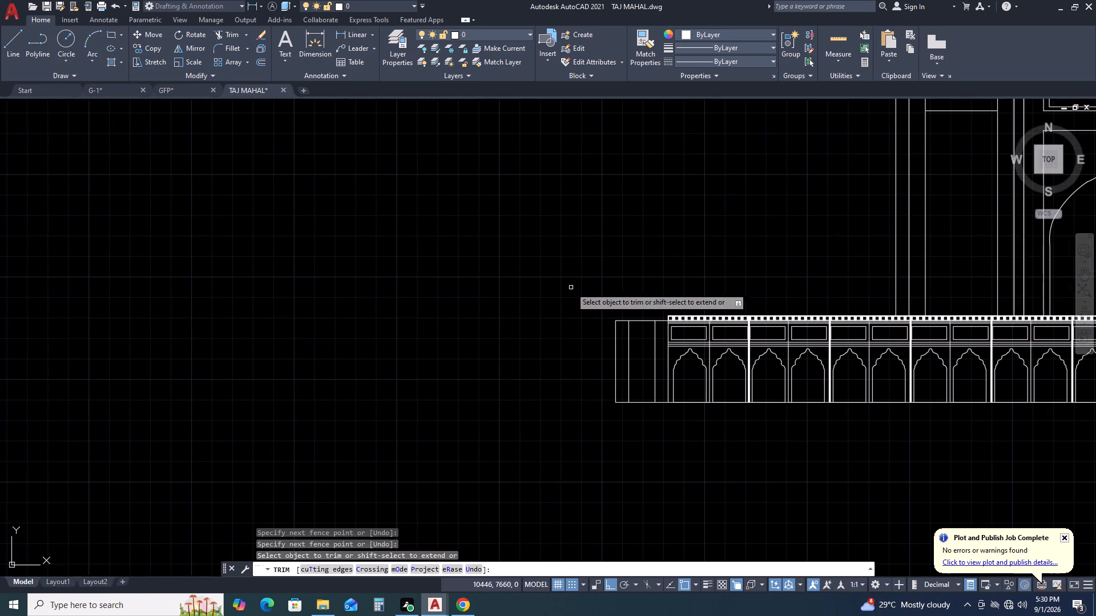
{"action": "key", "text": "Escape"}
Copy the end block's horizontal band line straight up from the plinth corner to the top edge of the parapet.
{"action": "scroll", "coordinate": [628, 335], "scroll_direction": "up", "scroll_amount": 3}
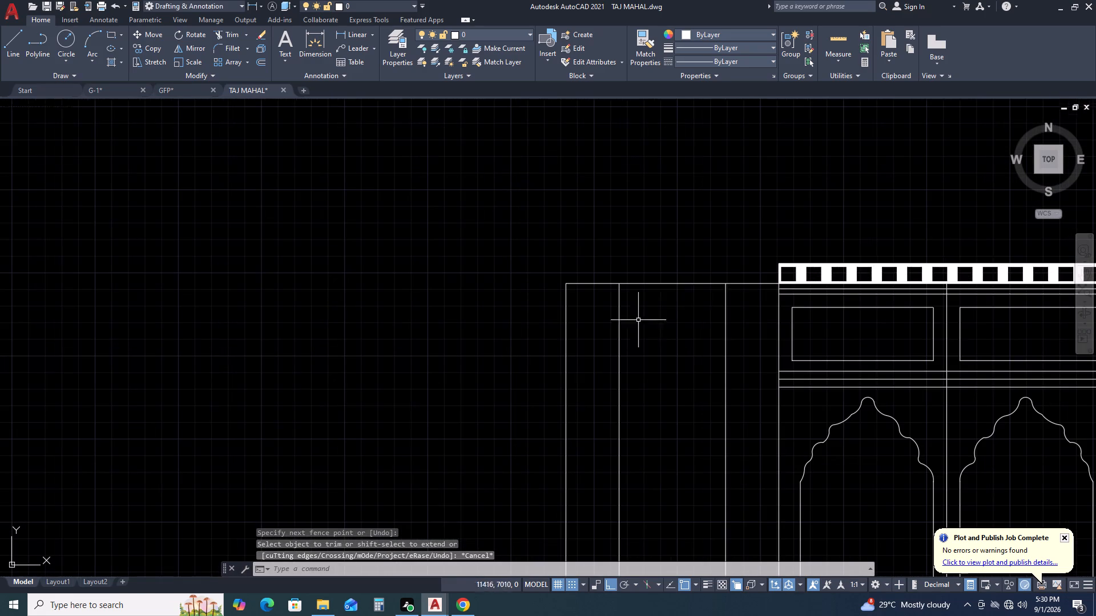
{"action": "left_click", "coordinate": [698, 279]}
{"action": "left_click", "coordinate": [675, 305]}
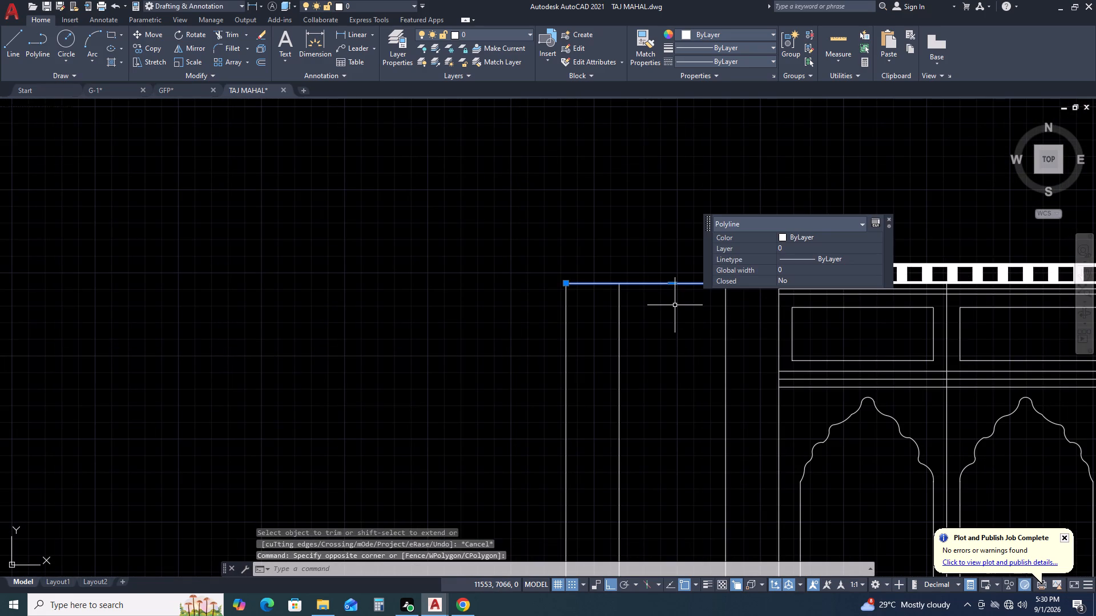
{"action": "key", "text": "c"}
{"action": "type", "text": "O"}
{"action": "key", "text": "space"}
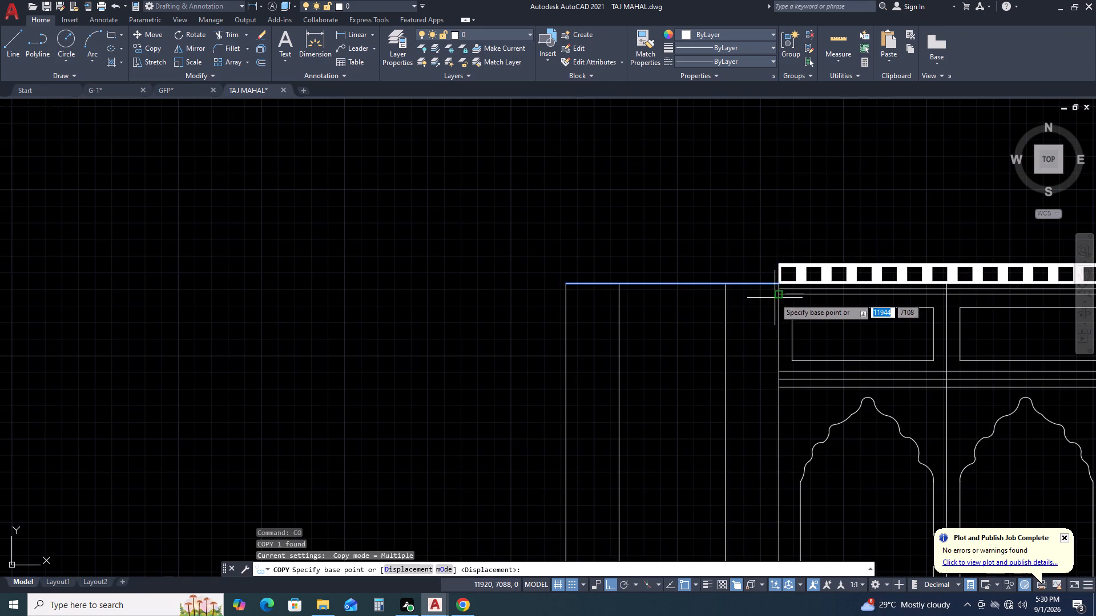
{"action": "scroll", "coordinate": [779, 287], "scroll_direction": "up", "scroll_amount": 2}
{"action": "left_click", "coordinate": [775, 280]}
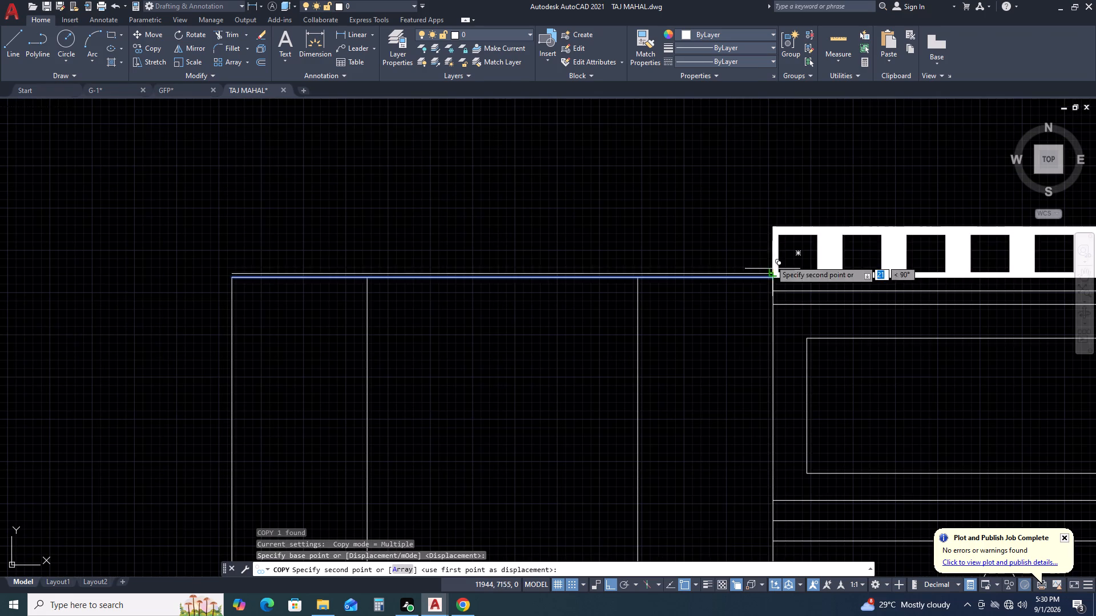
{"action": "left_click", "coordinate": [773, 224]}
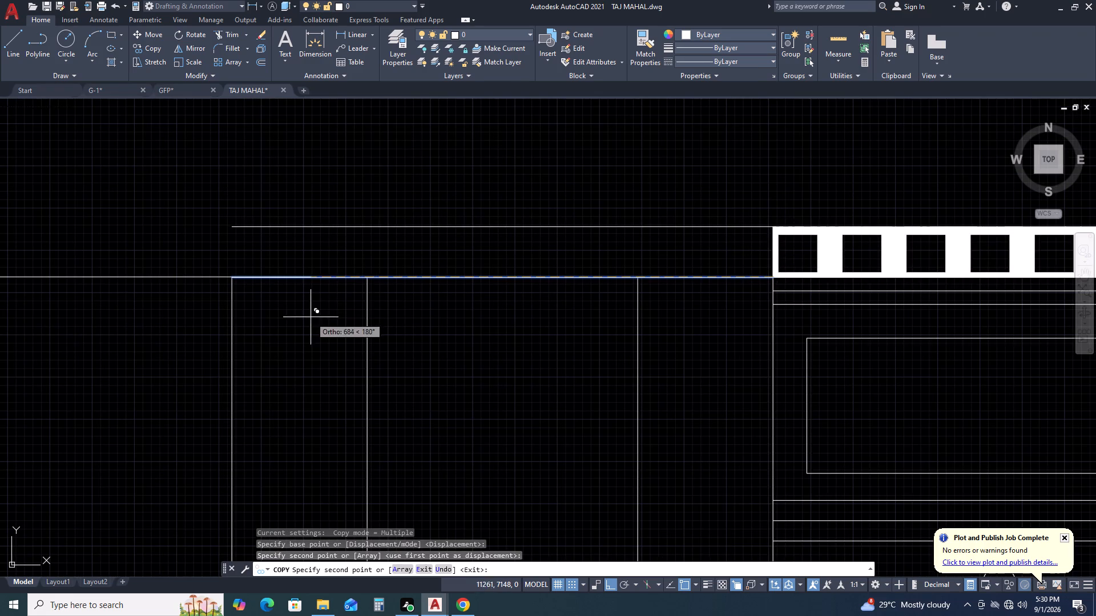
{"action": "key", "text": "Escape"}
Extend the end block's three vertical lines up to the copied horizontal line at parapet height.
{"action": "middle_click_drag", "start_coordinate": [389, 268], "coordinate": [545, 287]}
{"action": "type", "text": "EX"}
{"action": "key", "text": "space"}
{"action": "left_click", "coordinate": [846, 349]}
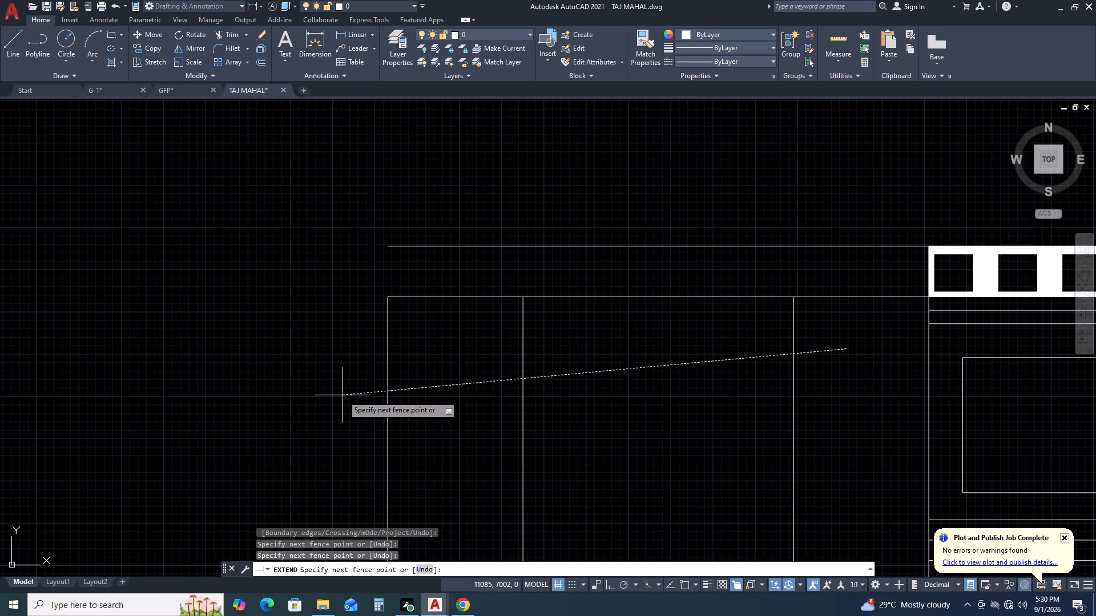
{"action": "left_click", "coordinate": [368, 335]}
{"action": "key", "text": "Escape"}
Erase the end block's three vertical lines beside the plinth, keeping its horizontal lines.
{"action": "scroll", "coordinate": [562, 342], "scroll_direction": "down", "scroll_amount": 4}
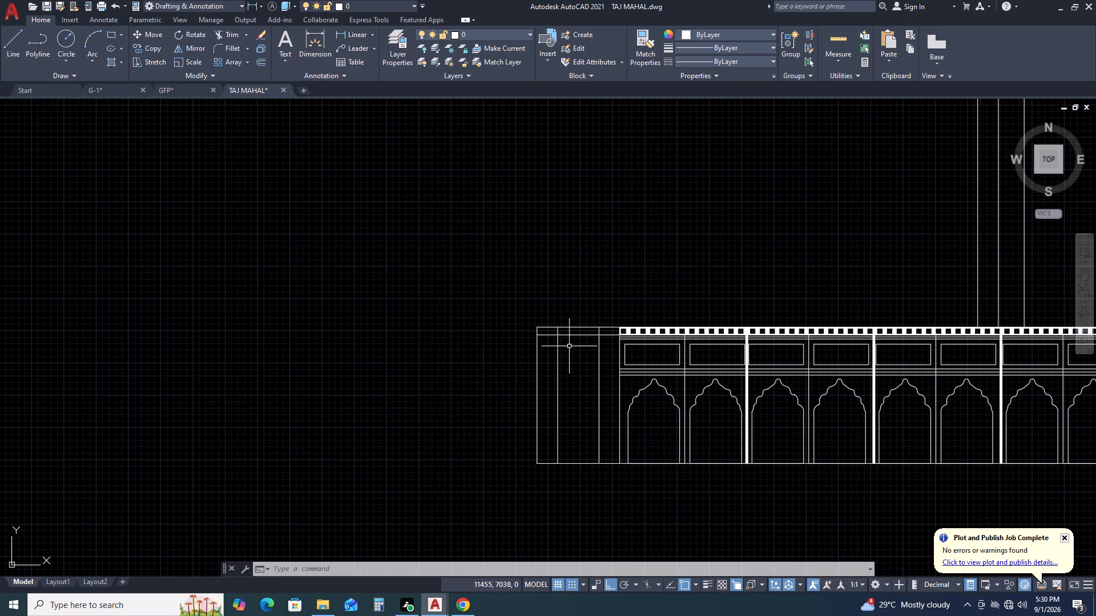
{"action": "scroll", "coordinate": [571, 388], "scroll_direction": "down", "scroll_amount": 1}
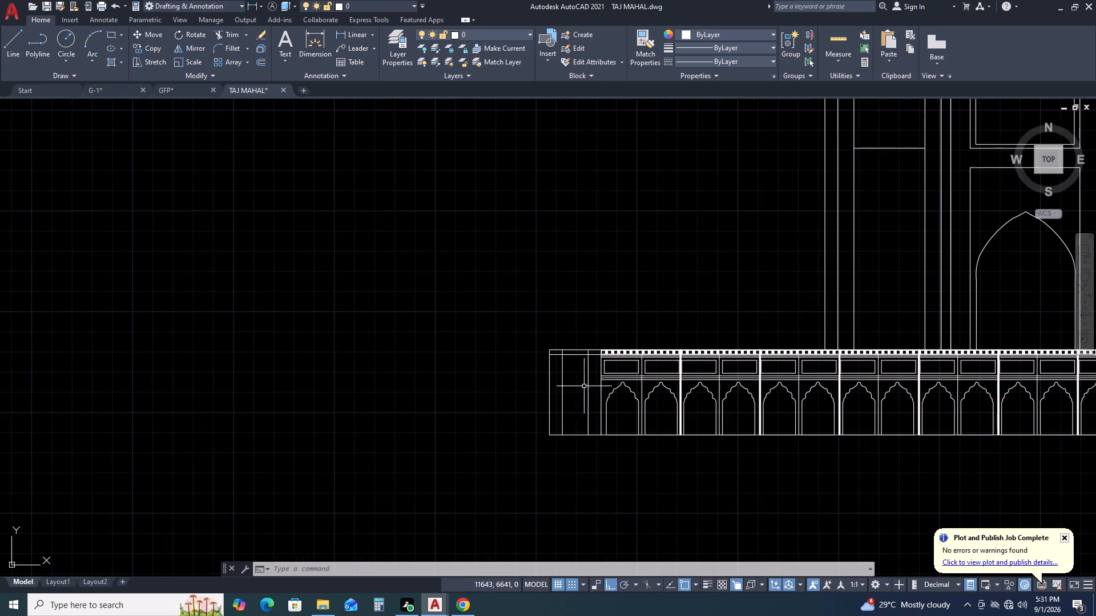
{"action": "scroll", "coordinate": [605, 383], "scroll_direction": "down", "scroll_amount": 2}
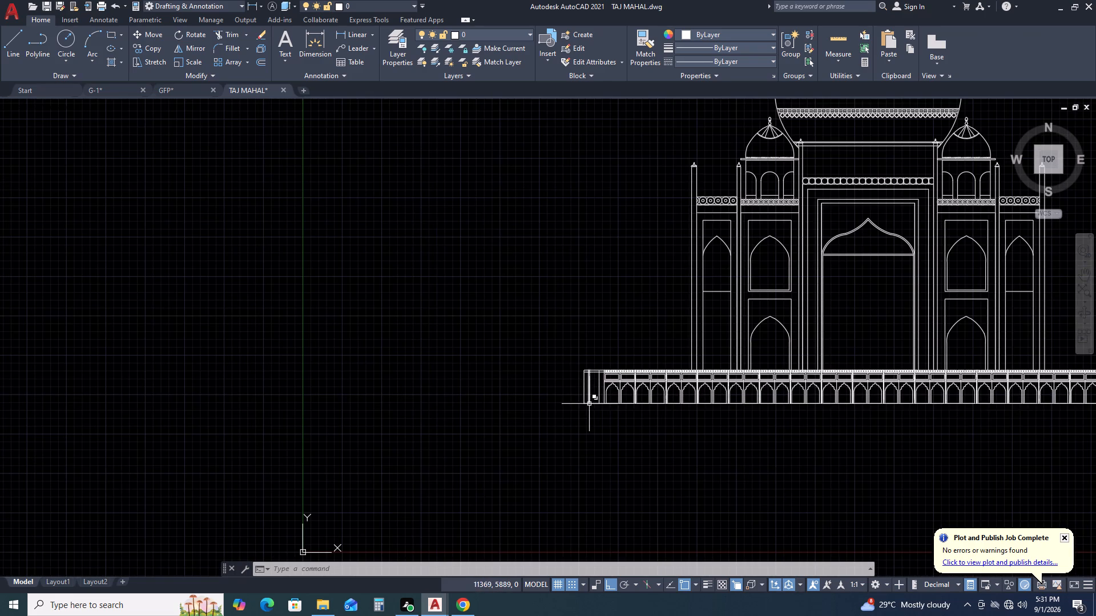
{"action": "scroll", "coordinate": [589, 404], "scroll_direction": "up", "scroll_amount": 3}
{"action": "scroll", "coordinate": [616, 331], "scroll_direction": "up", "scroll_amount": 2}
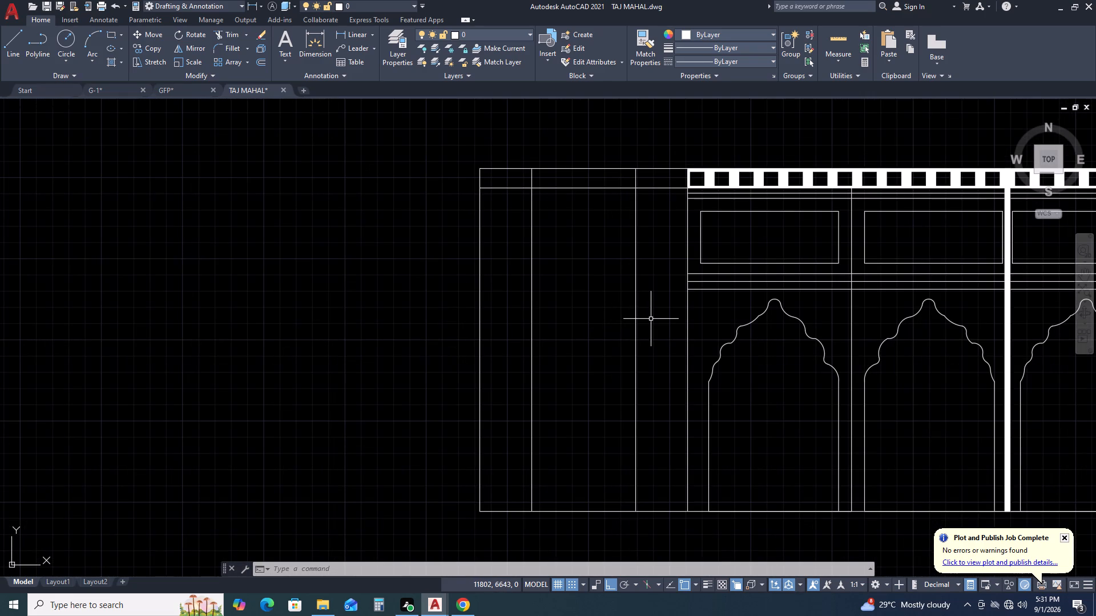
{"action": "left_click", "coordinate": [654, 318]}
{"action": "left_click", "coordinate": [389, 342]}
{"action": "key", "text": "Delete"}
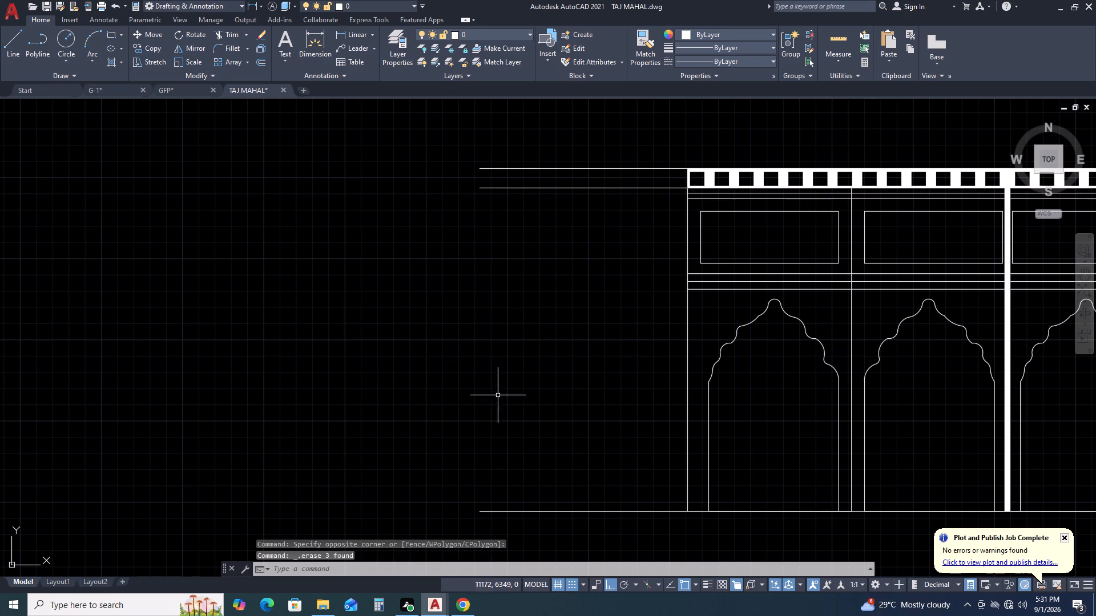
Offset the plinth's left edge line 300 to the left.
{"action": "left_click", "coordinate": [688, 338]}
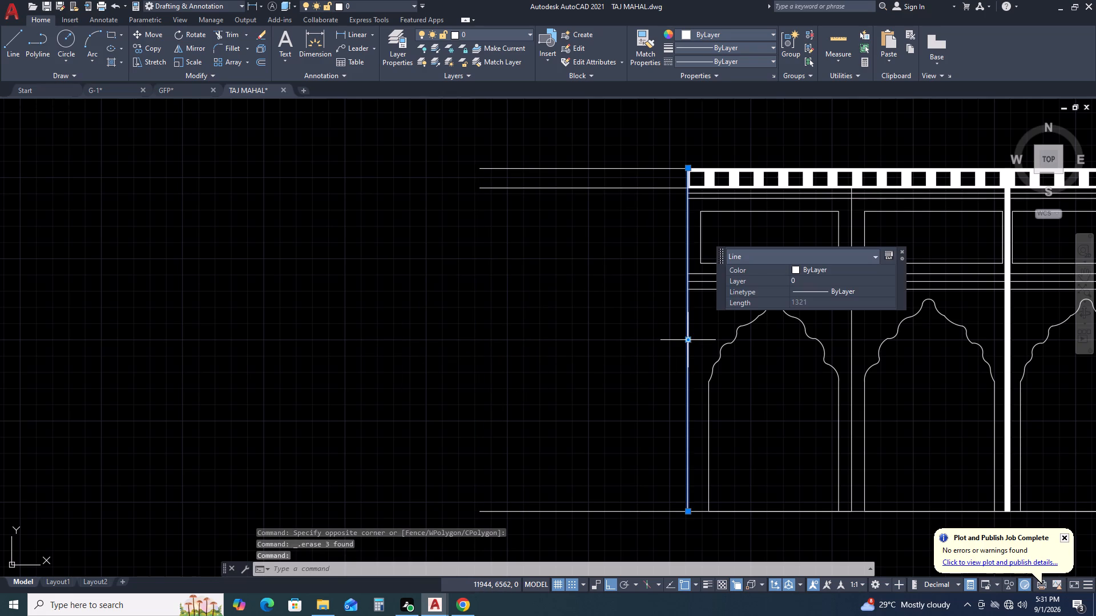
{"action": "key", "text": "o"}
{"action": "key", "text": "space"}
{"action": "type", "text": "300"}
{"action": "key", "text": "Return"}
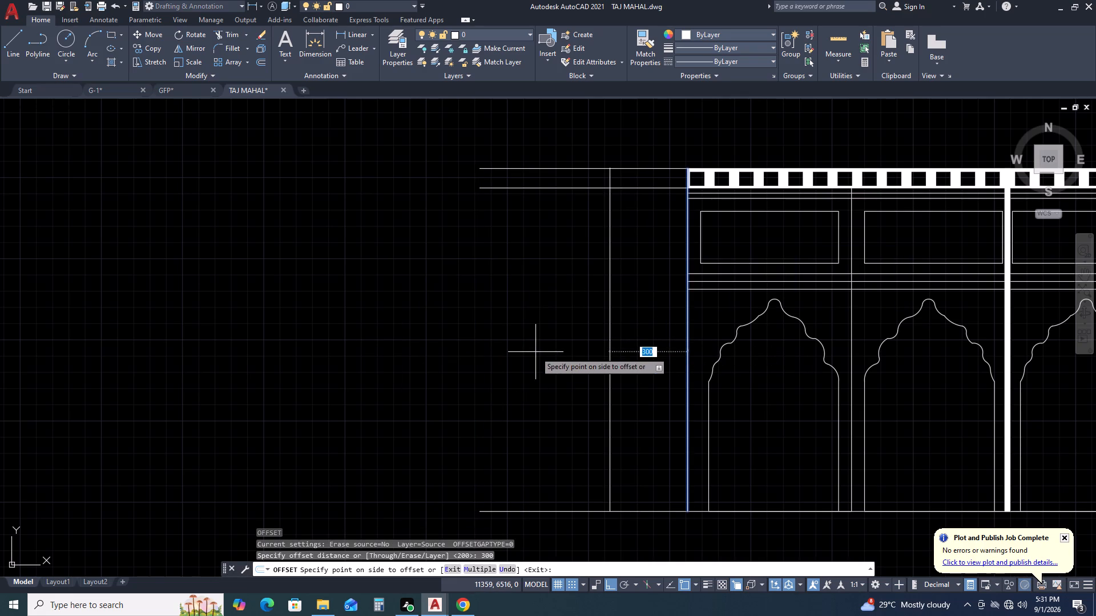
{"action": "left_click", "coordinate": [535, 352]}
{"action": "key", "text": "Escape"}
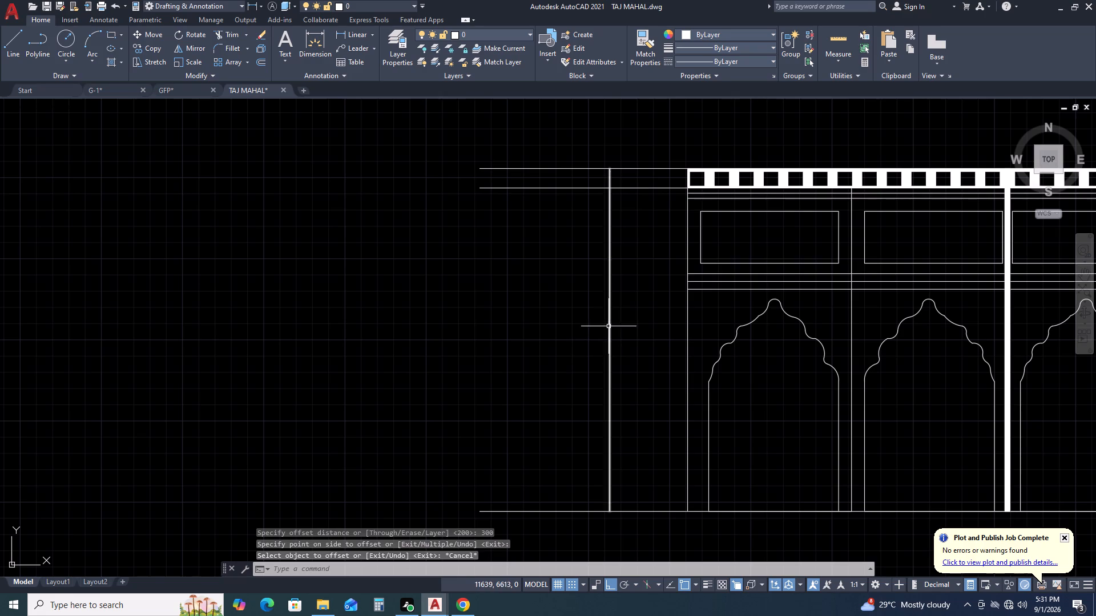
Offset the new vertical line 500 farther to the left.
{"action": "left_click", "coordinate": [609, 326]}
{"action": "type", "text": "O"}
{"action": "key", "text": "space"}
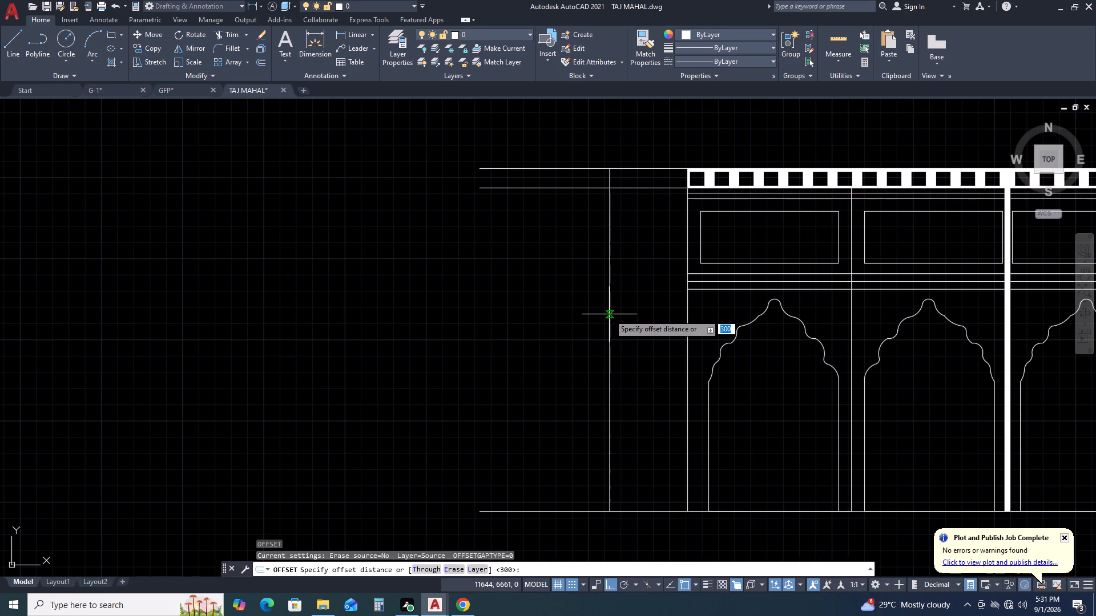
{"action": "type", "text": "500"}
{"action": "key", "text": "Return"}
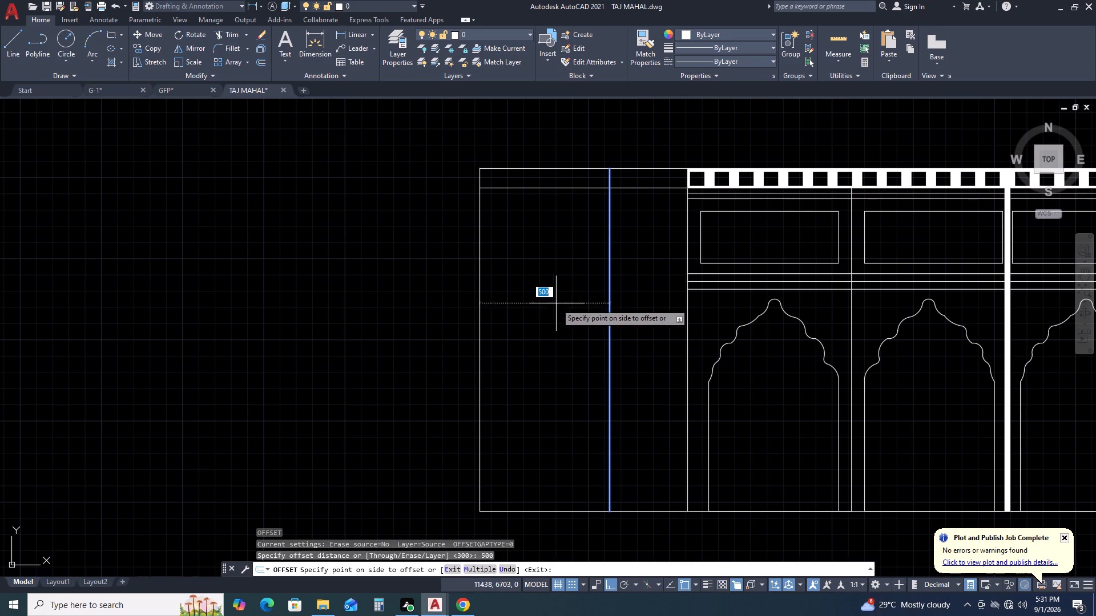
{"action": "double_click", "coordinate": [445, 287]}
{"action": "key", "text": "Escape"}
Offset the leftmost vertical line another 300 to the left for the end block's outer edge.
{"action": "left_click_drag", "start_coordinate": [499, 301], "coordinate": [491, 297]}
{"action": "left_click", "coordinate": [445, 250]}
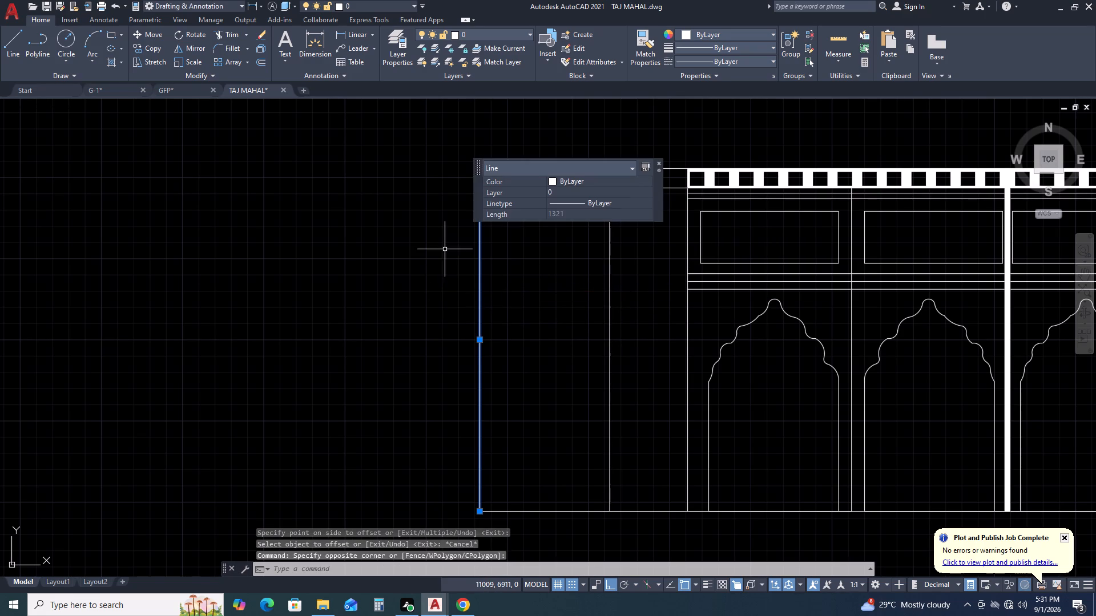
{"action": "type", "text": "O 300"}
{"action": "key", "text": "Return"}
{"action": "double_click", "coordinate": [429, 256]}
{"action": "key", "text": "Escape"}
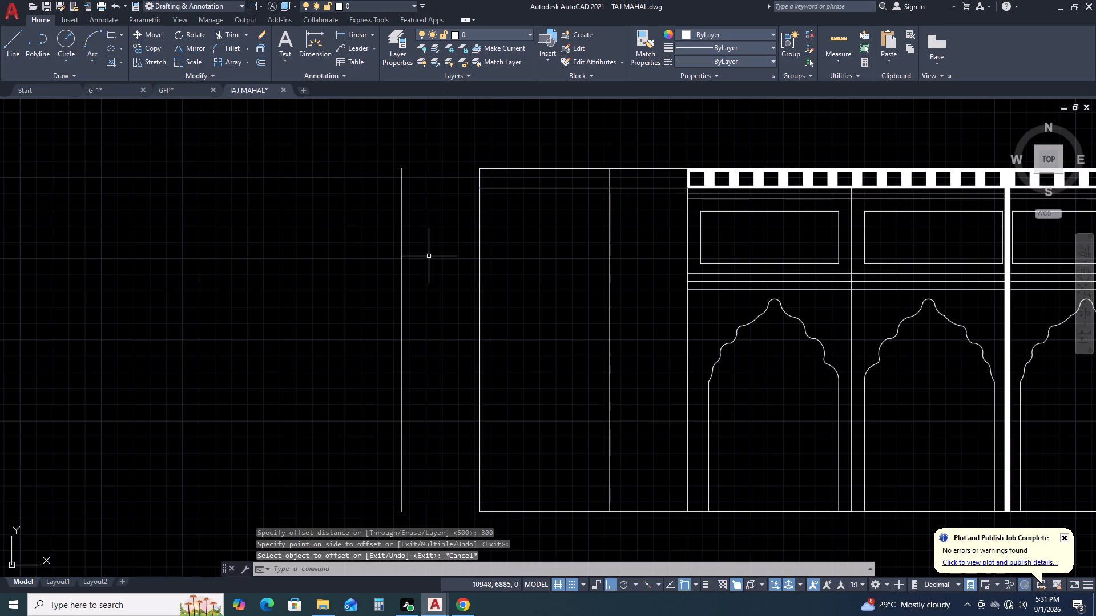
Extend the two top horizontal lines and the base line left to the end block's outermost vertical line.
{"action": "type", "text": "EX"}
{"action": "key", "text": "space"}
{"action": "left_click", "coordinate": [545, 131]}
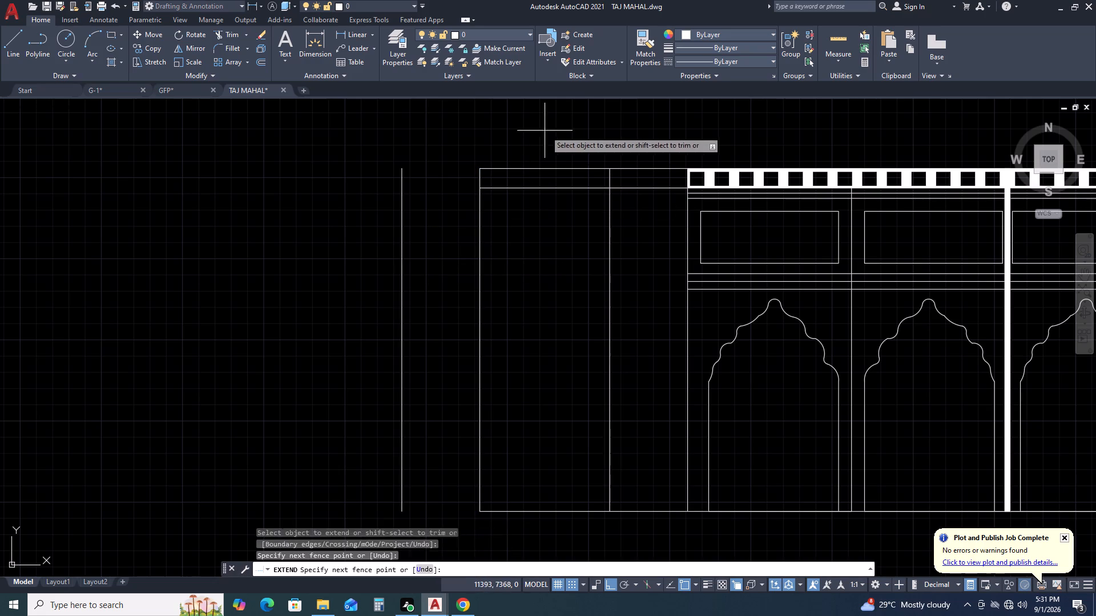
{"action": "left_click", "coordinate": [527, 201]}
{"action": "scroll", "coordinate": [510, 270], "scroll_direction": "down", "scroll_amount": 2}
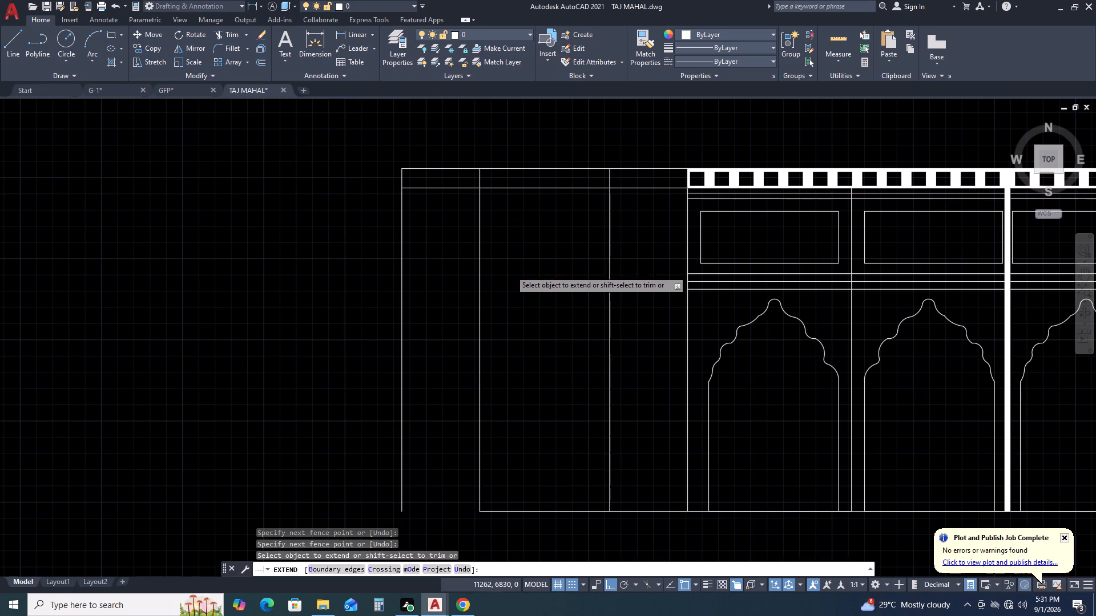
{"action": "left_click", "coordinate": [514, 366]}
{"action": "left_click", "coordinate": [511, 346]}
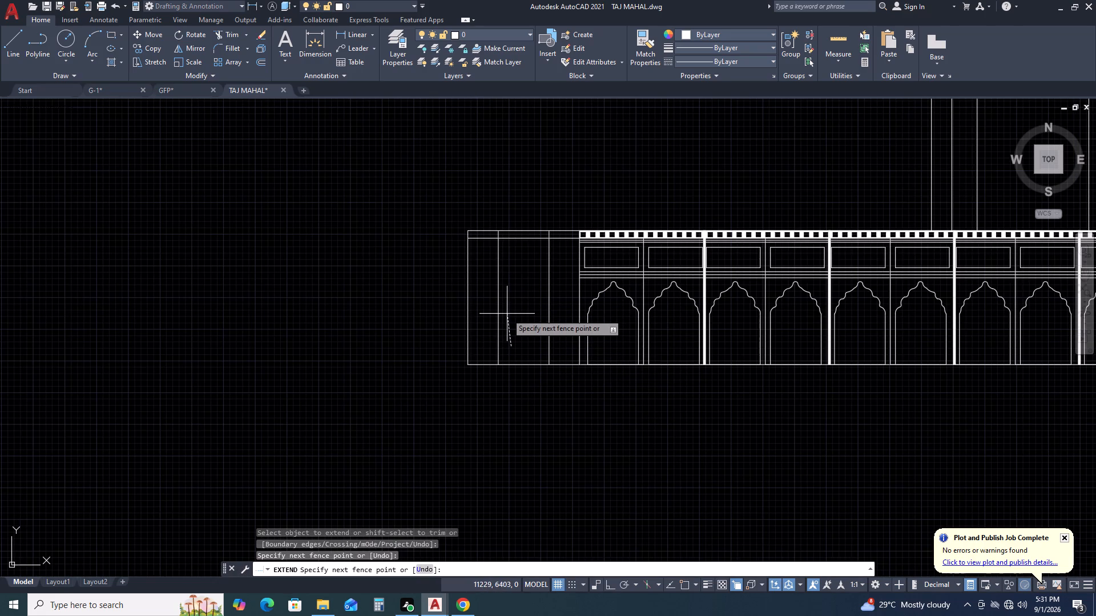
{"action": "key", "text": "Escape"}
Draw a long horizontal guide line leftward from the main dome's upper left curve, past the plinth's left end.
{"action": "middle_click_drag", "start_coordinate": [529, 228], "coordinate": [554, 333]}
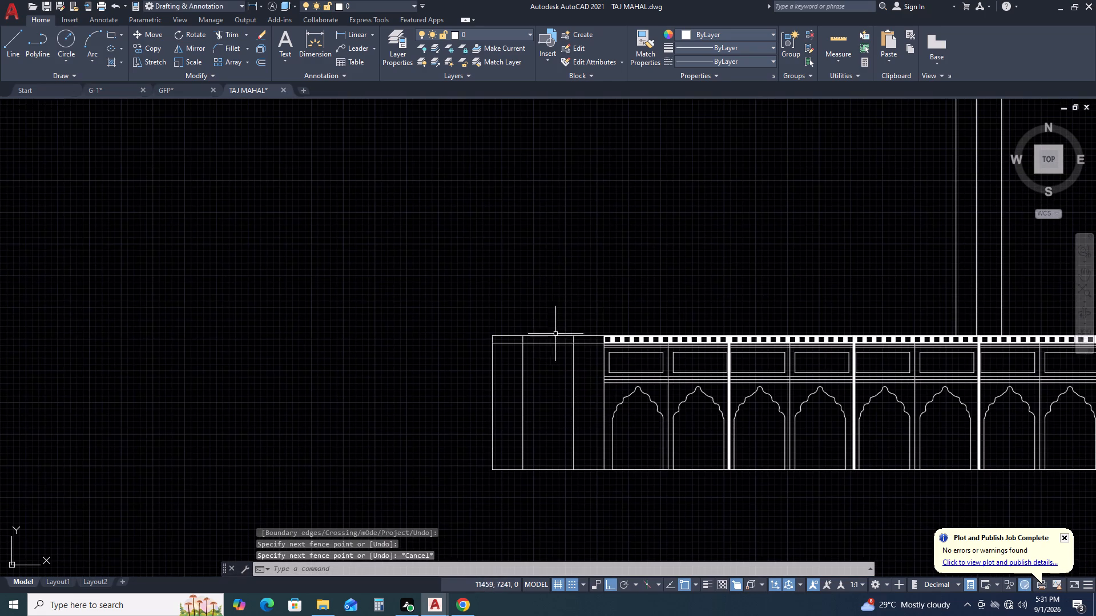
{"action": "middle_click_drag", "start_coordinate": [558, 274], "coordinate": [570, 344]}
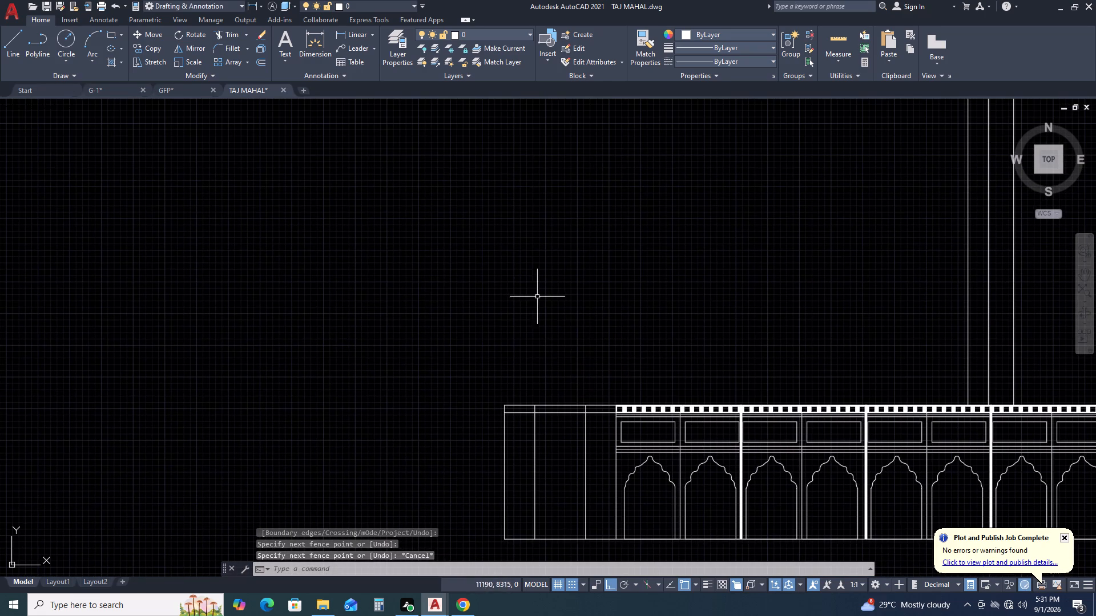
{"action": "scroll", "coordinate": [536, 298], "scroll_direction": "down", "scroll_amount": 1}
{"action": "scroll", "coordinate": [641, 276], "scroll_direction": "down", "scroll_amount": 2}
{"action": "scroll", "coordinate": [695, 252], "scroll_direction": "down", "scroll_amount": 1}
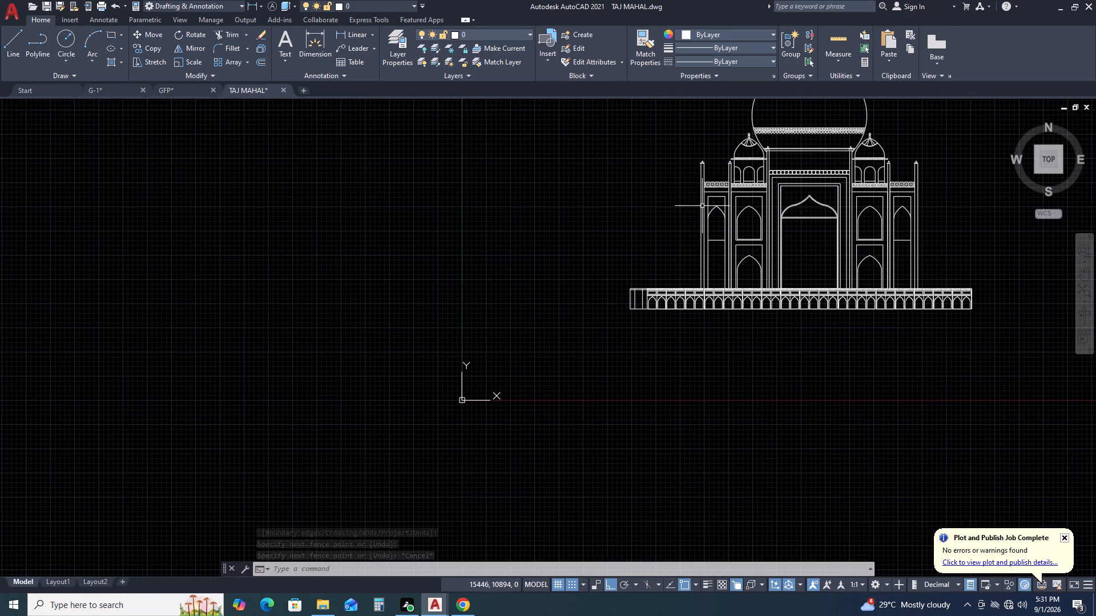
{"action": "middle_click_drag", "start_coordinate": [702, 192], "coordinate": [678, 326]}
{"action": "scroll", "coordinate": [657, 312], "scroll_direction": "down", "scroll_amount": 1}
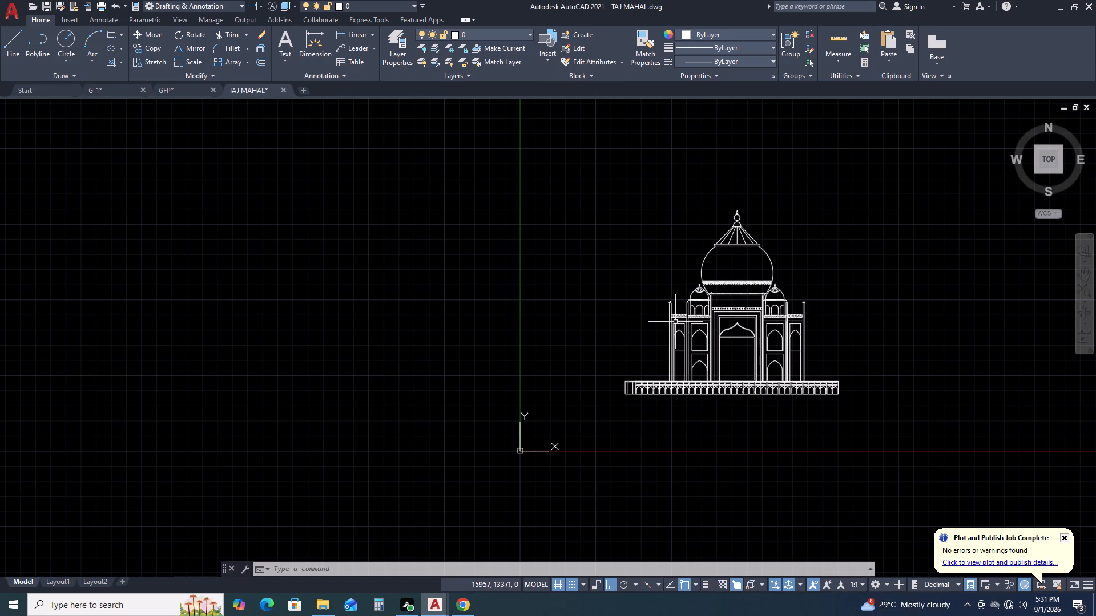
{"action": "type", "text": "L"}
{"action": "key", "text": "space"}
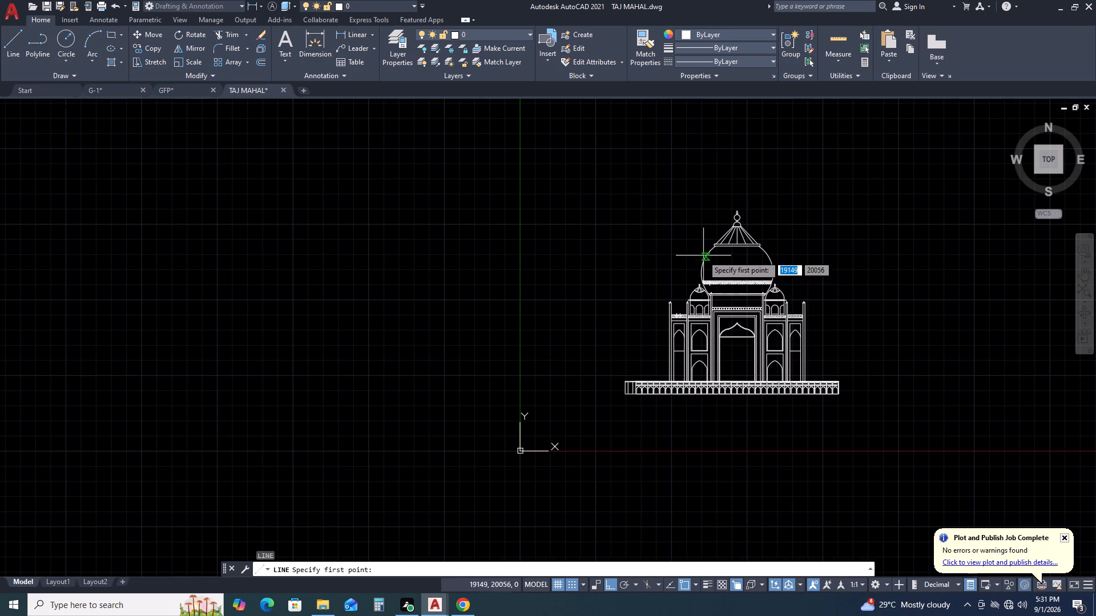
{"action": "left_click", "coordinate": [706, 254]}
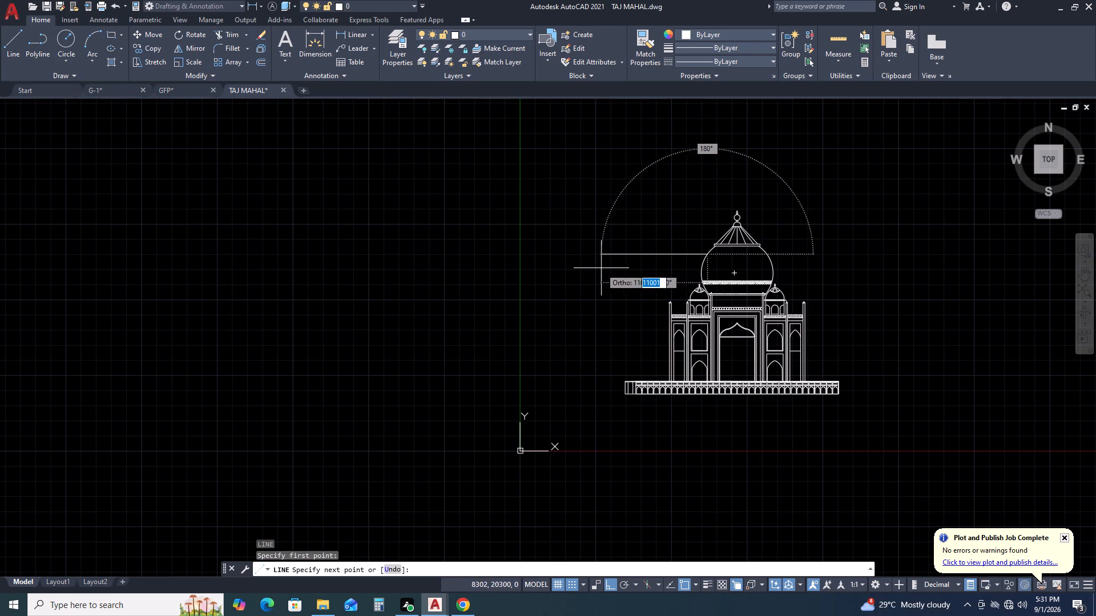
{"action": "scroll", "coordinate": [606, 274], "scroll_direction": "up", "scroll_amount": 1}
{"action": "left_click", "coordinate": [574, 266]}
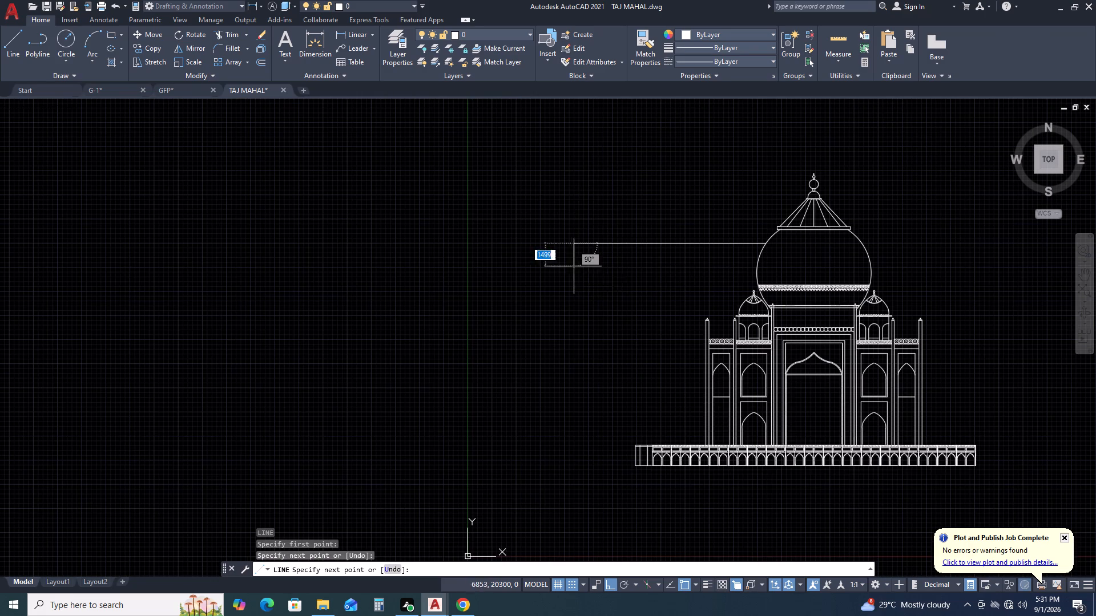
{"action": "key", "text": "Escape"}
Draw a vertical polyline from the end block's top edge, within its section nearest the plinth, up to the horizontal guide line.
{"action": "scroll", "coordinate": [636, 460], "scroll_direction": "up", "scroll_amount": 2}
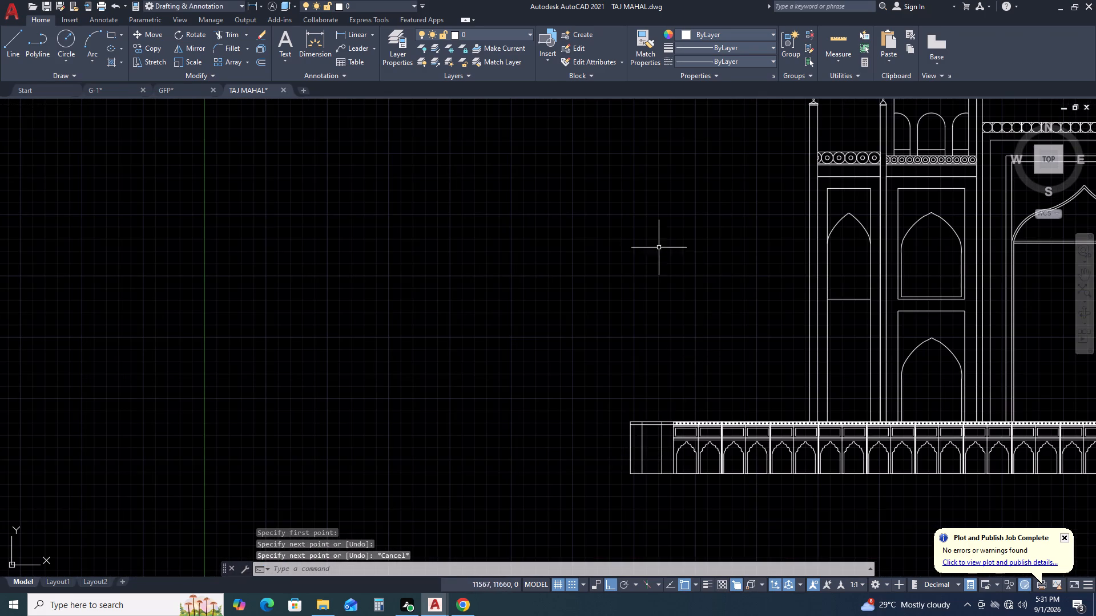
{"action": "middle_click_drag", "start_coordinate": [650, 243], "coordinate": [625, 321]}
{"action": "scroll", "coordinate": [630, 323], "scroll_direction": "down", "scroll_amount": 1}
{"action": "middle_click_drag", "start_coordinate": [730, 345], "coordinate": [684, 354]}
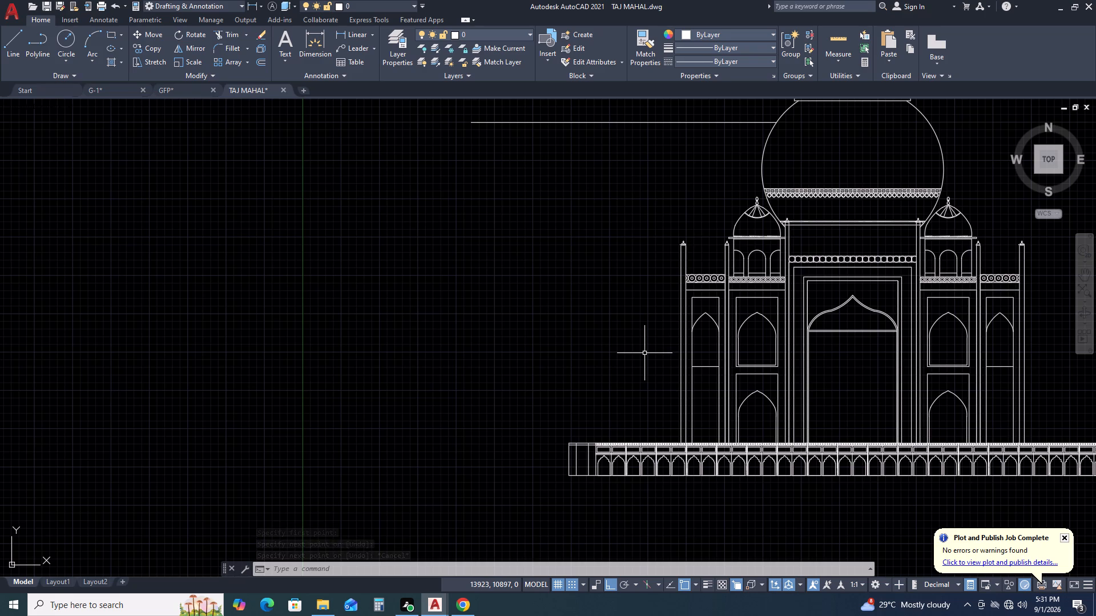
{"action": "type", "text": "PL"}
{"action": "key", "text": "space"}
{"action": "scroll", "coordinate": [590, 439], "scroll_direction": "up", "scroll_amount": 4}
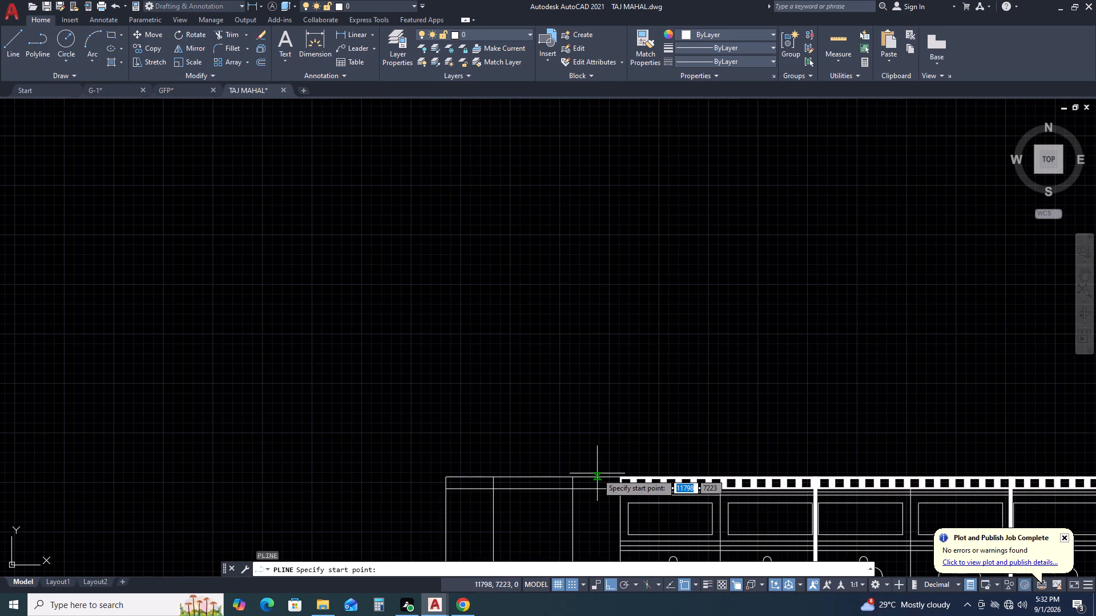
{"action": "left_click", "coordinate": [599, 478]}
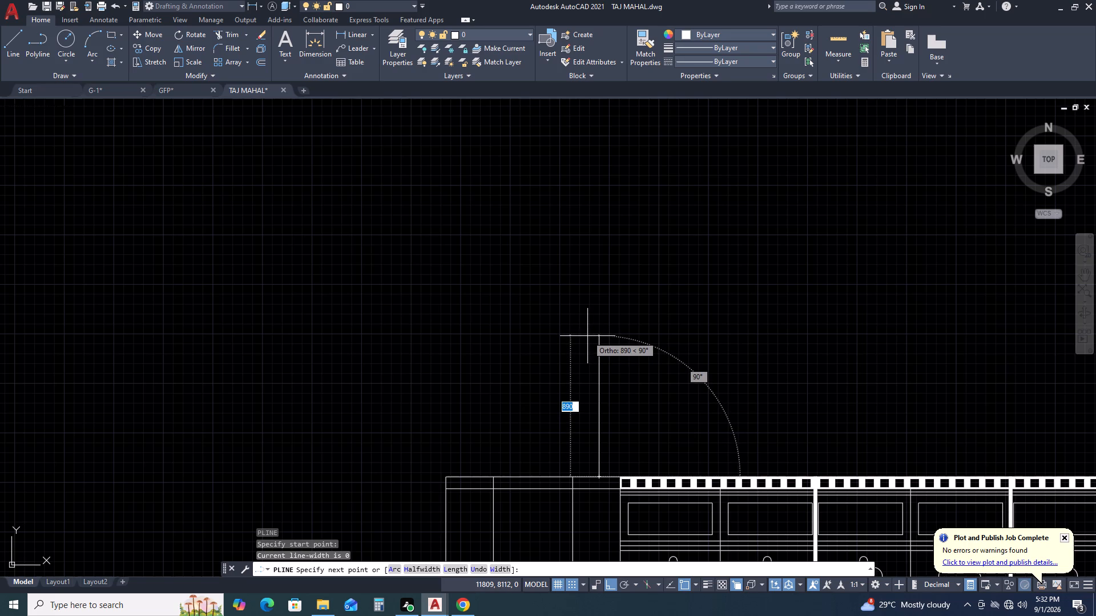
{"action": "scroll", "coordinate": [597, 354], "scroll_direction": "down", "scroll_amount": 4}
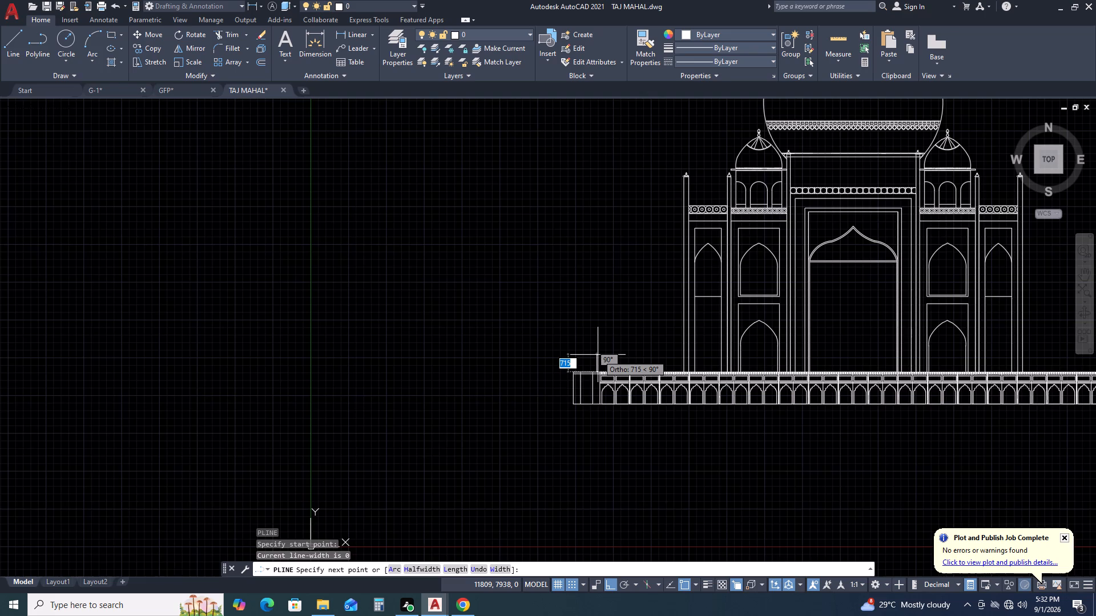
{"action": "scroll", "coordinate": [598, 355], "scroll_direction": "down", "scroll_amount": 4}
{"action": "scroll", "coordinate": [604, 323], "scroll_direction": "up", "scroll_amount": 3}
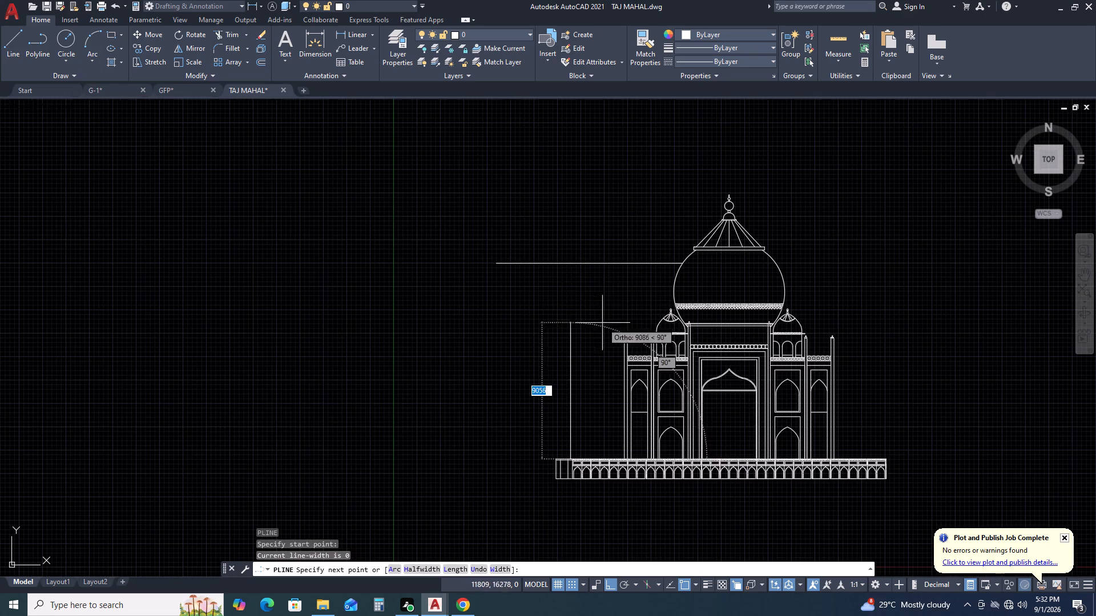
{"action": "left_click", "coordinate": [572, 263]}
{"action": "key", "text": "Escape"}
Divide the vertical polyline above the plinth's left end block into 3 equal segments.
{"action": "left_click", "coordinate": [585, 295]}
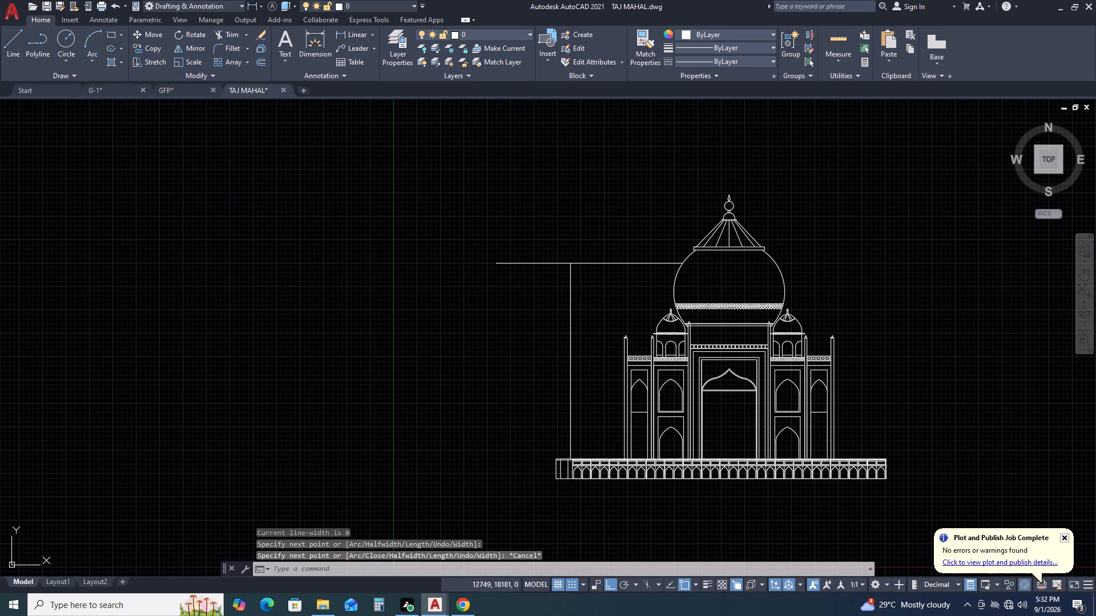
{"action": "left_click", "coordinate": [565, 289]}
{"action": "key", "text": "d"}
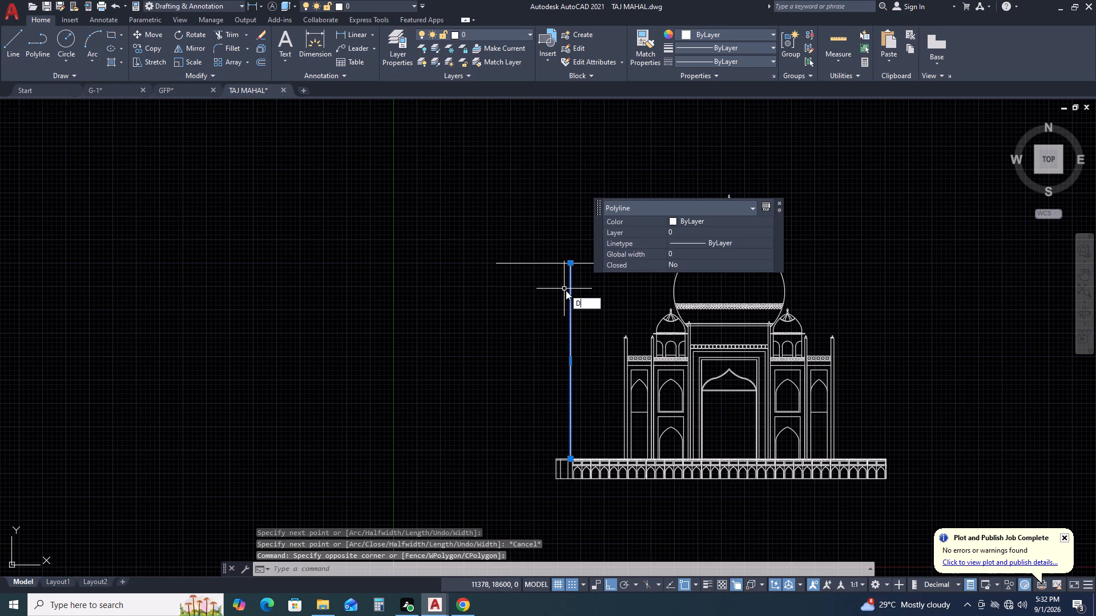
{"action": "key", "text": "i"}
{"action": "key", "text": "v"}
{"action": "key", "text": "space"}
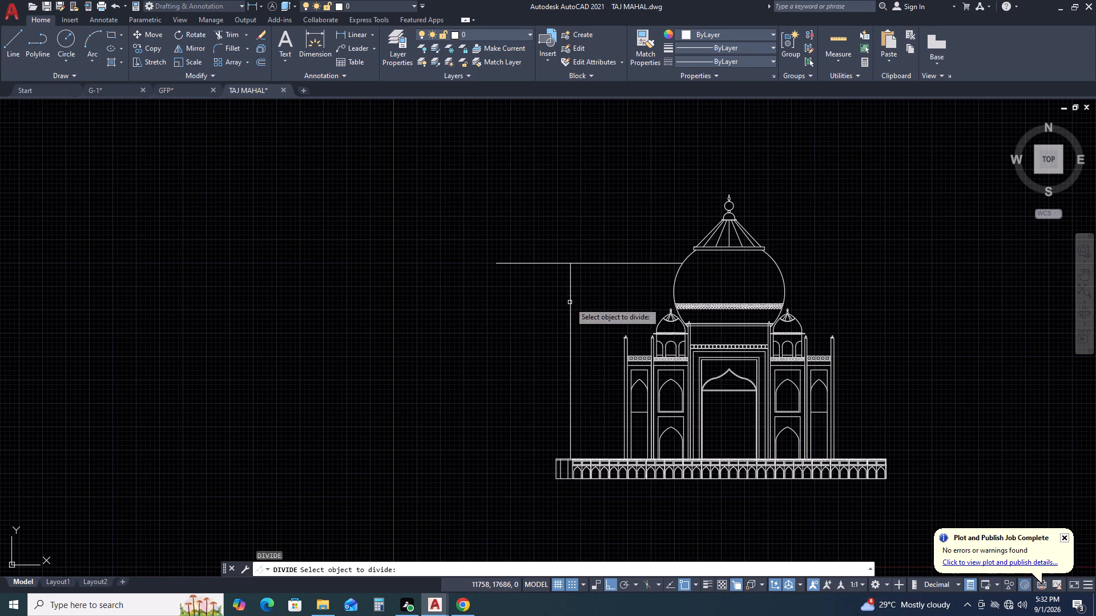
{"action": "left_click", "coordinate": [571, 307]}
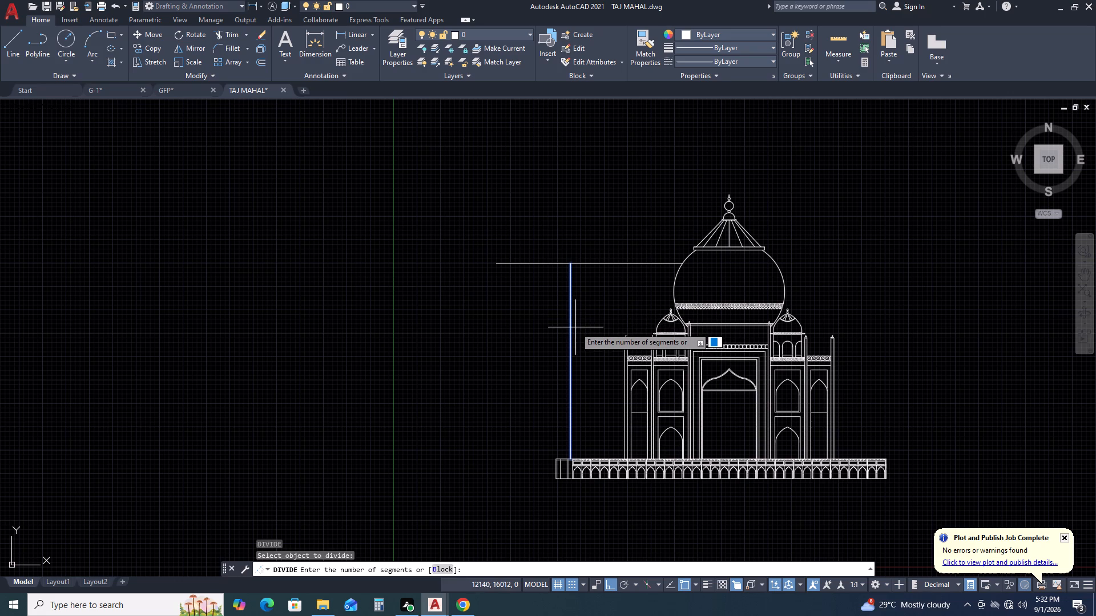
{"action": "key", "text": "3"}
{"action": "key", "text": "Return"}
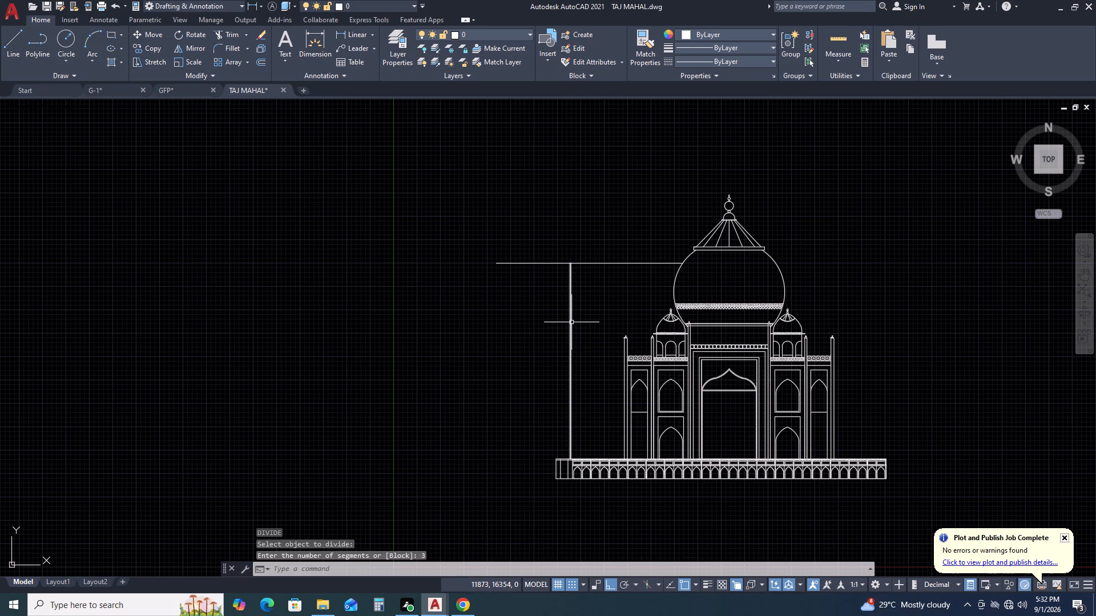
Set the point style to the X-shaped marker, keeping the 5% size relative to the screen.
{"action": "key", "text": "p"}
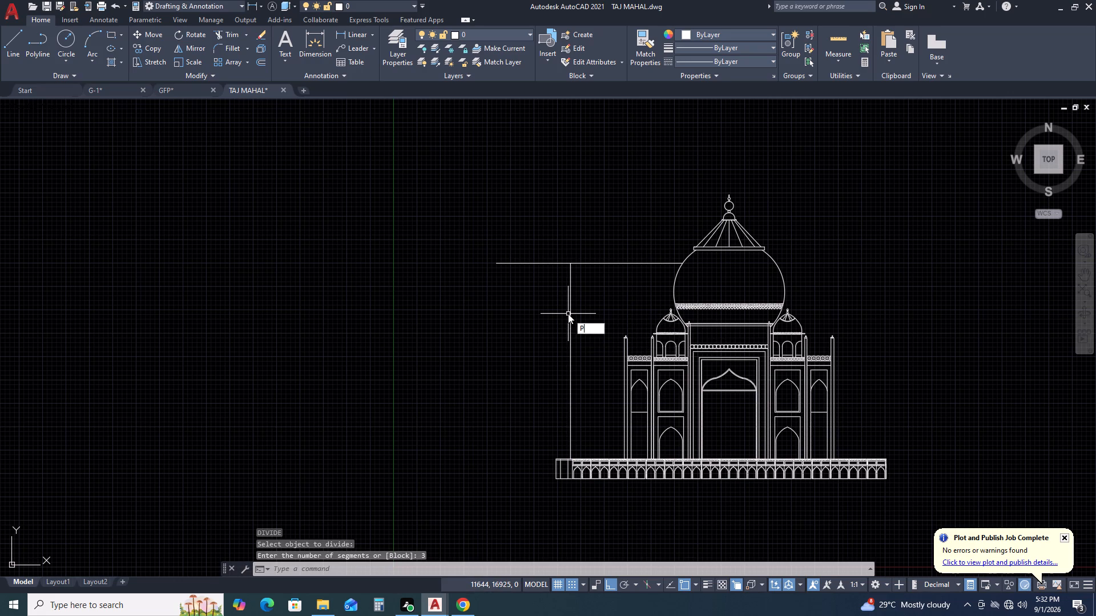
{"action": "key", "text": "t"}
{"action": "key", "text": "space"}
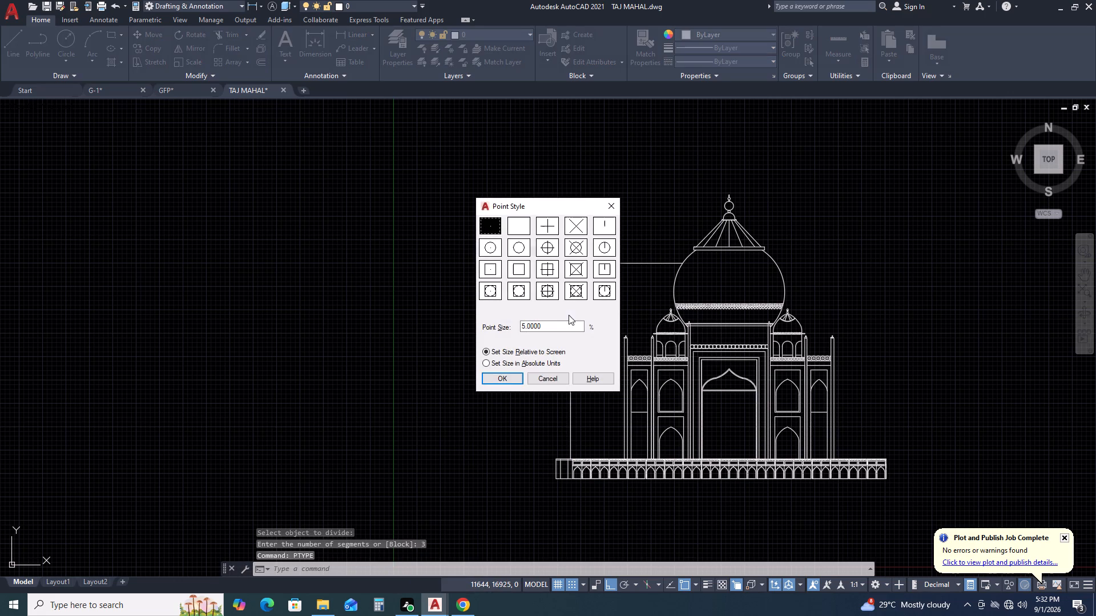
{"action": "left_click", "coordinate": [579, 225]}
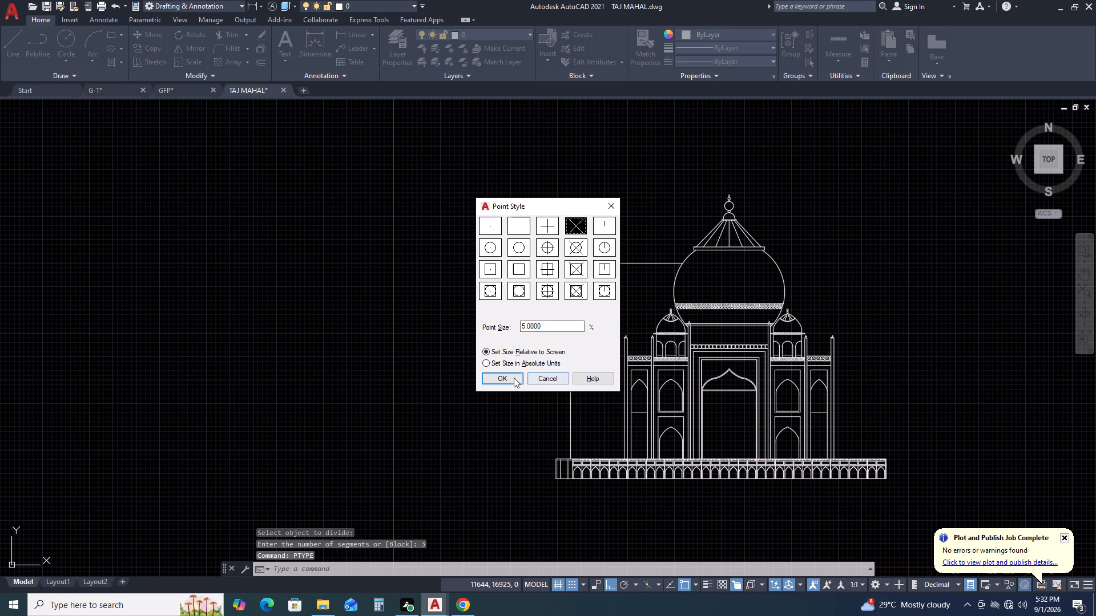
{"action": "left_click", "coordinate": [514, 378]}
{"action": "middle_click_drag", "start_coordinate": [557, 381], "coordinate": [595, 318]}
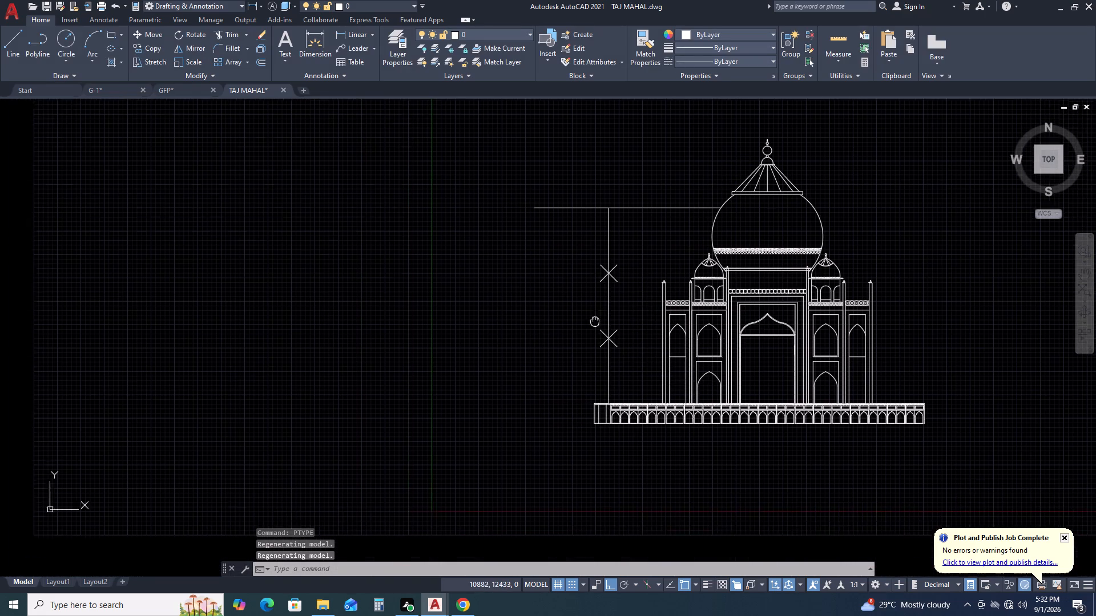
{"action": "middle_click_drag", "start_coordinate": [542, 352], "coordinate": [595, 370]}
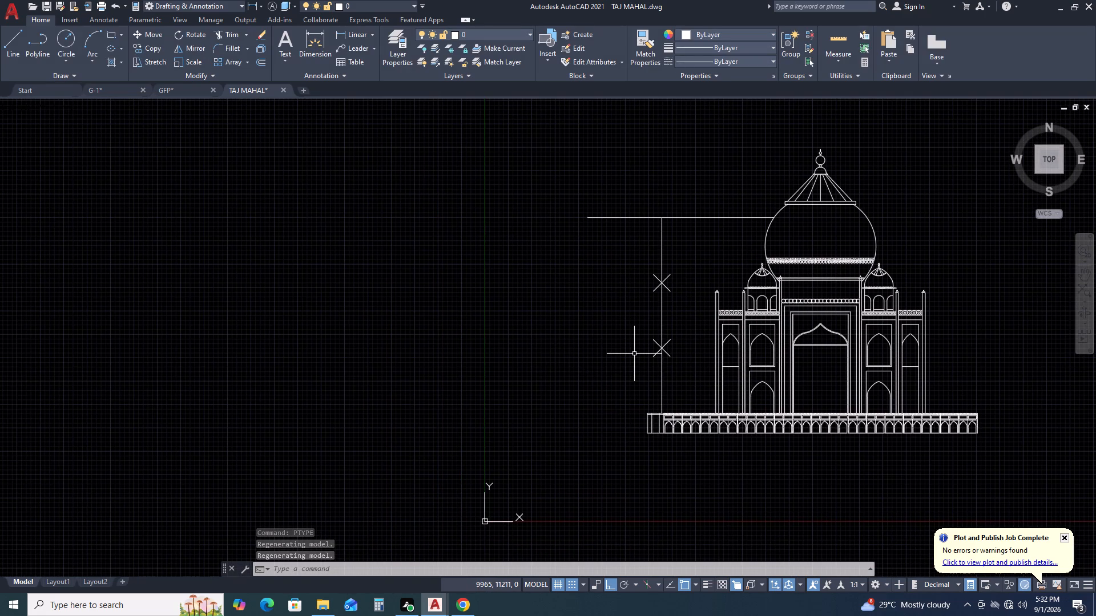
Draw a horizontal line leftward from each of the vertical polyline's two division points, well past the plinth's left end.
{"action": "key", "text": "l"}
{"action": "key", "text": "space"}
{"action": "left_click", "coordinate": [663, 350]}
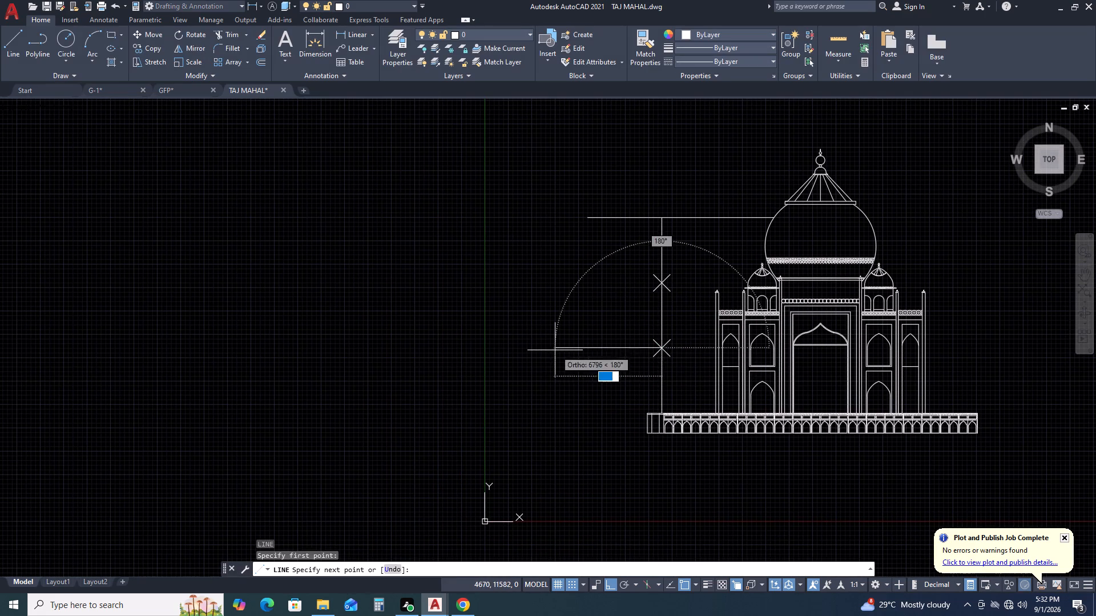
{"action": "left_click", "coordinate": [555, 350]}
{"action": "key", "text": "space"}
{"action": "key", "text": "space"}
{"action": "left_click", "coordinate": [662, 286]}
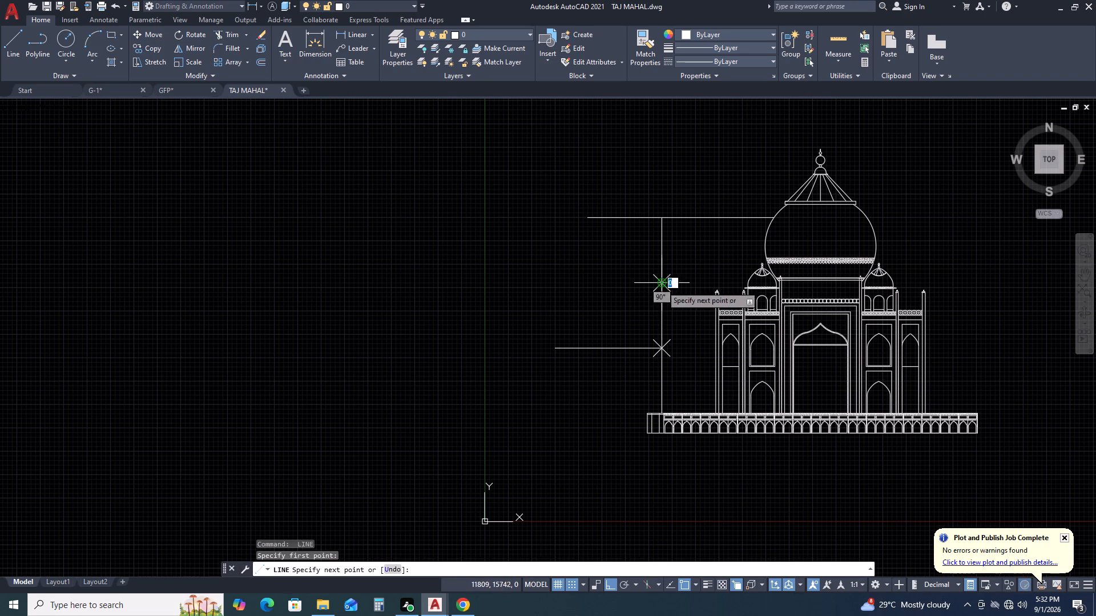
{"action": "left_click", "coordinate": [546, 289]}
{"action": "key", "text": "Escape"}
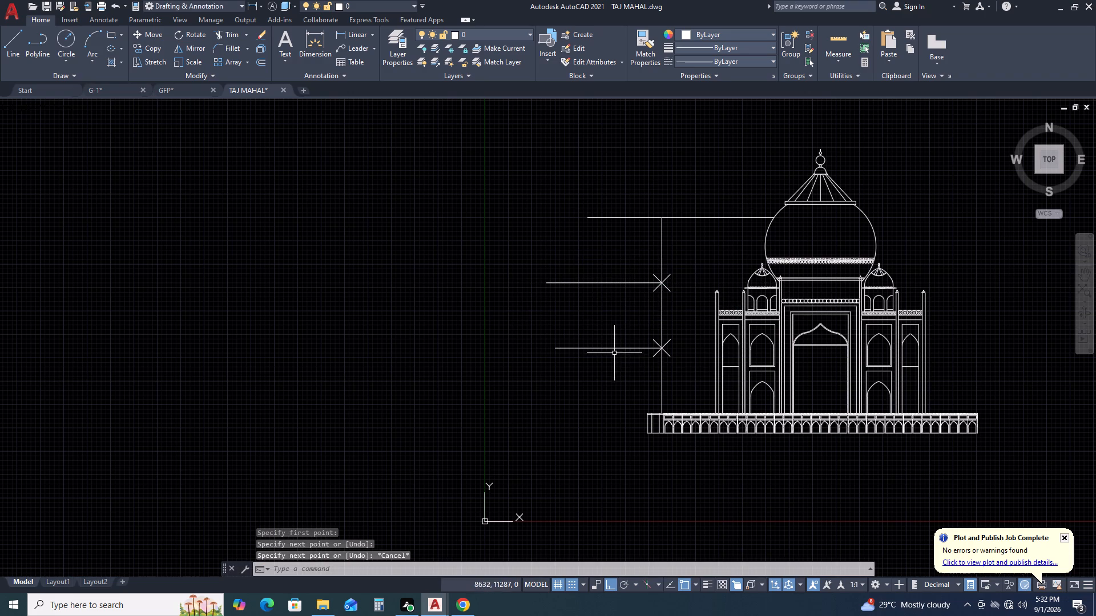
Delete the two division point markers on the vertical polyline.
{"action": "scroll", "coordinate": [655, 365], "scroll_direction": "up", "scroll_amount": 1}
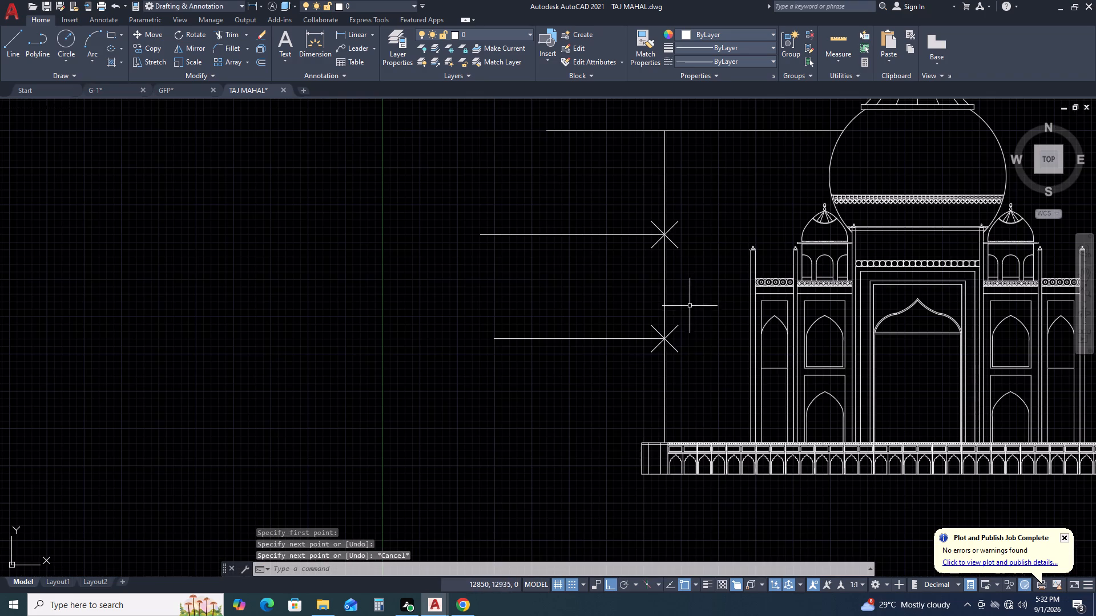
{"action": "middle_click_drag", "start_coordinate": [690, 301], "coordinate": [686, 400]}
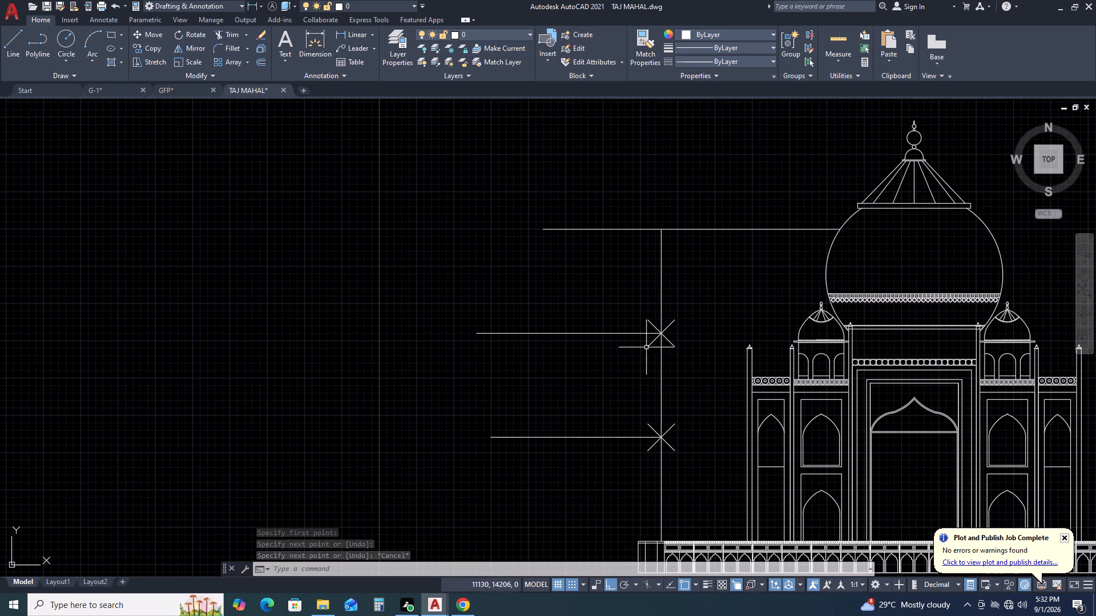
{"action": "left_click", "coordinate": [627, 288]}
{"action": "left_click", "coordinate": [688, 473]}
{"action": "key", "text": "Delete"}
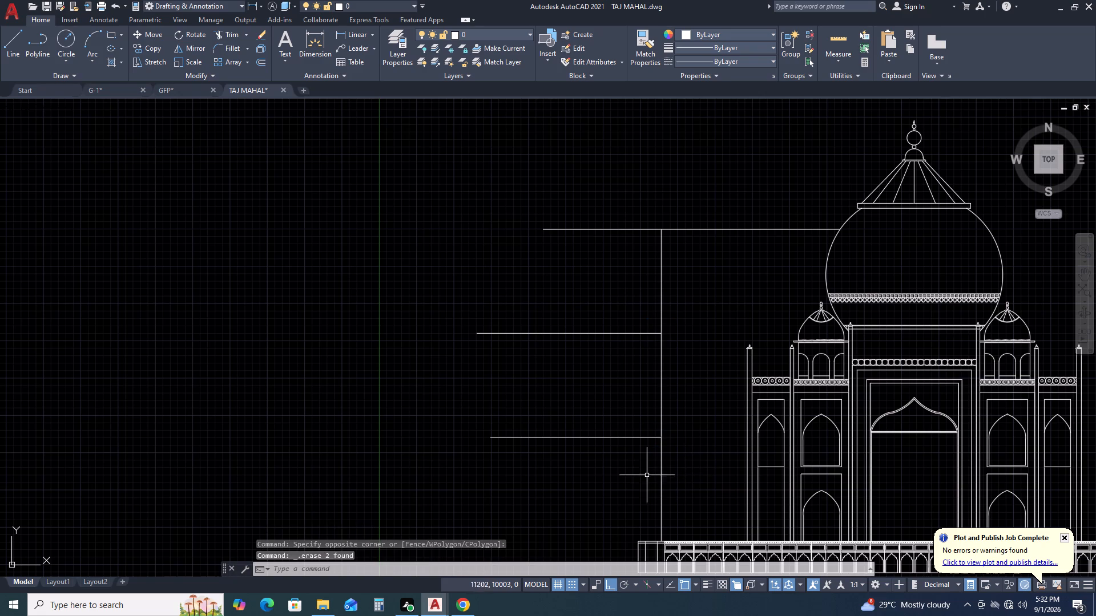
Start a polyline at the vertical line's base on the end block, running 500 up and stepping 23 to the left.
{"action": "scroll", "coordinate": [604, 338], "scroll_direction": "down", "scroll_amount": 1}
{"action": "middle_click_drag", "start_coordinate": [466, 411], "coordinate": [611, 404]}
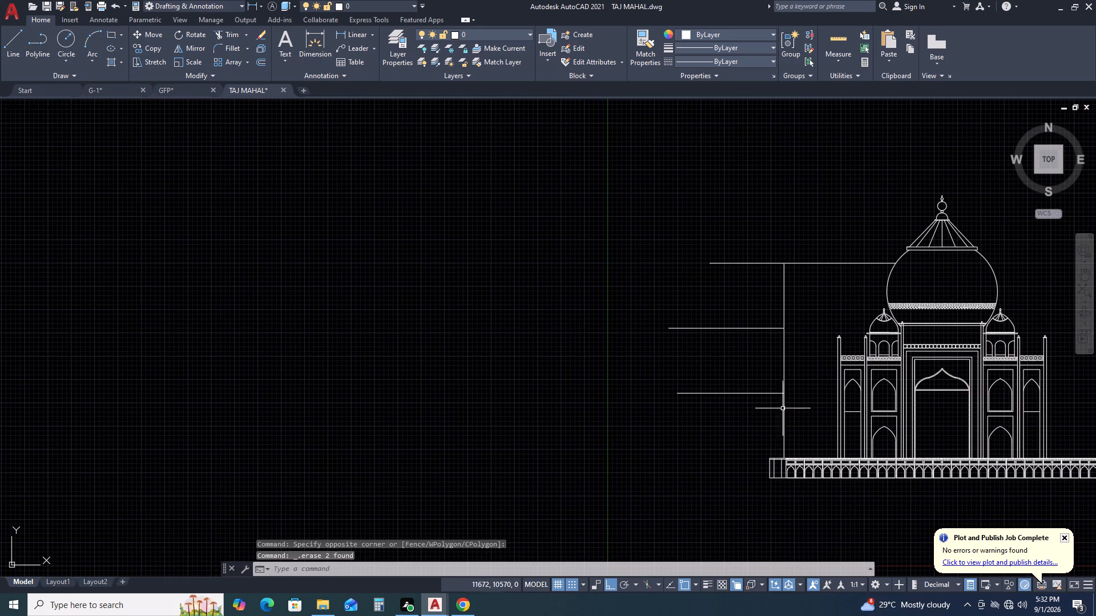
{"action": "scroll", "coordinate": [792, 435], "scroll_direction": "up", "scroll_amount": 3}
{"action": "middle_click_drag", "start_coordinate": [734, 478], "coordinate": [730, 384]}
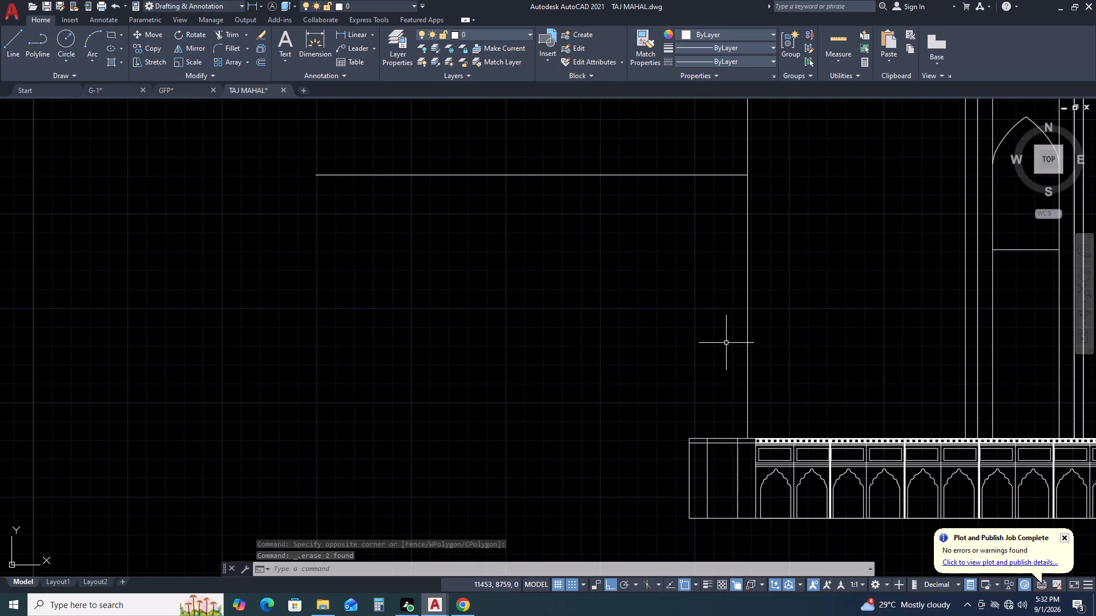
{"action": "middle_click_drag", "start_coordinate": [724, 294], "coordinate": [728, 335]}
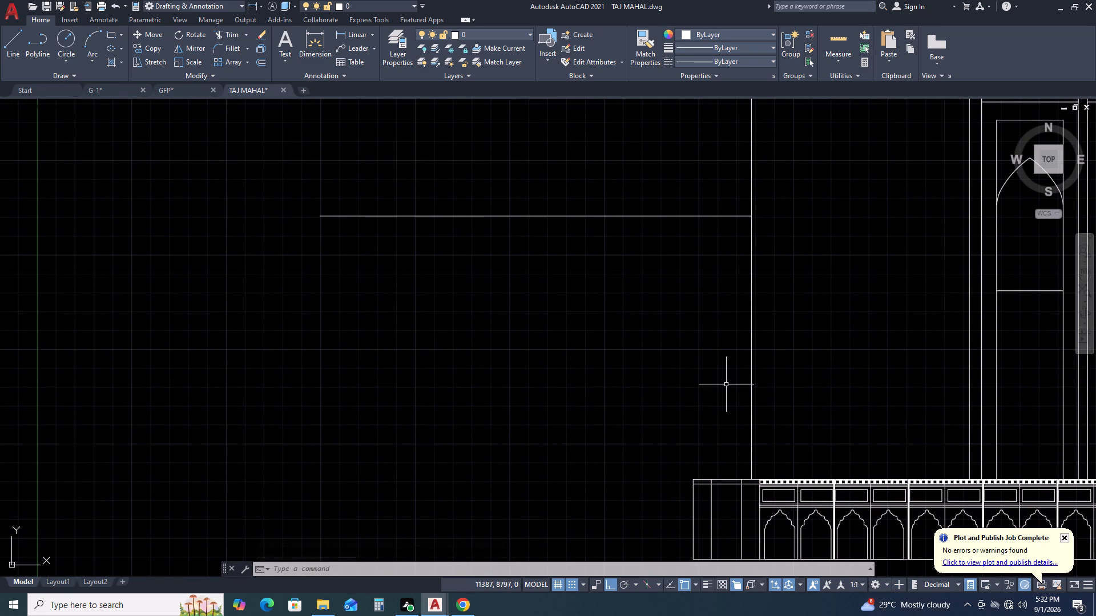
{"action": "left_click", "coordinate": [788, 322]}
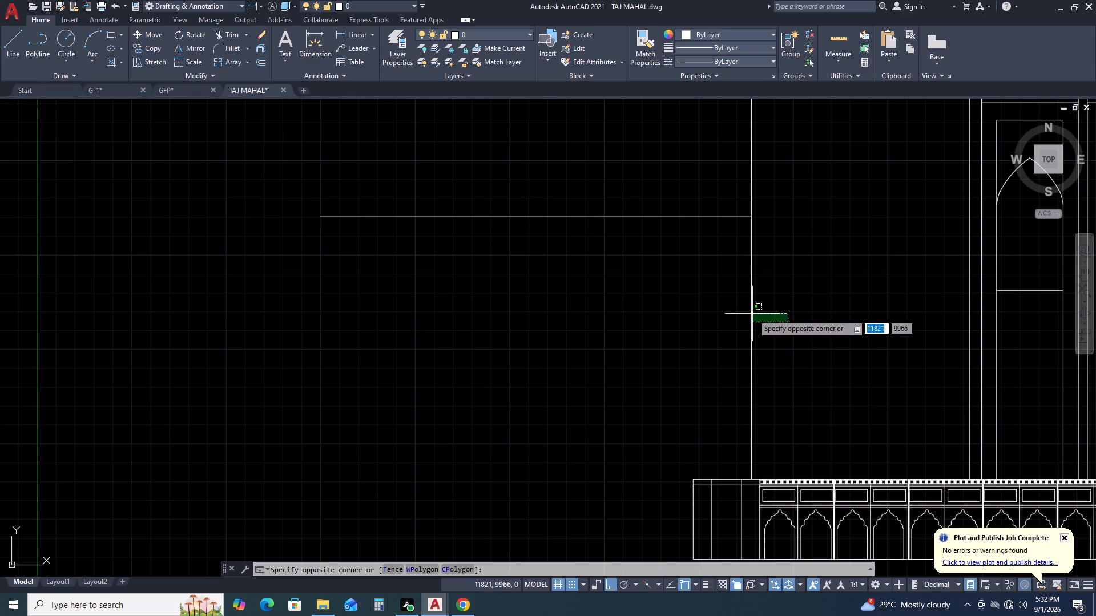
{"action": "left_click", "coordinate": [763, 310]}
{"action": "key", "text": "p"}
{"action": "key", "text": "l"}
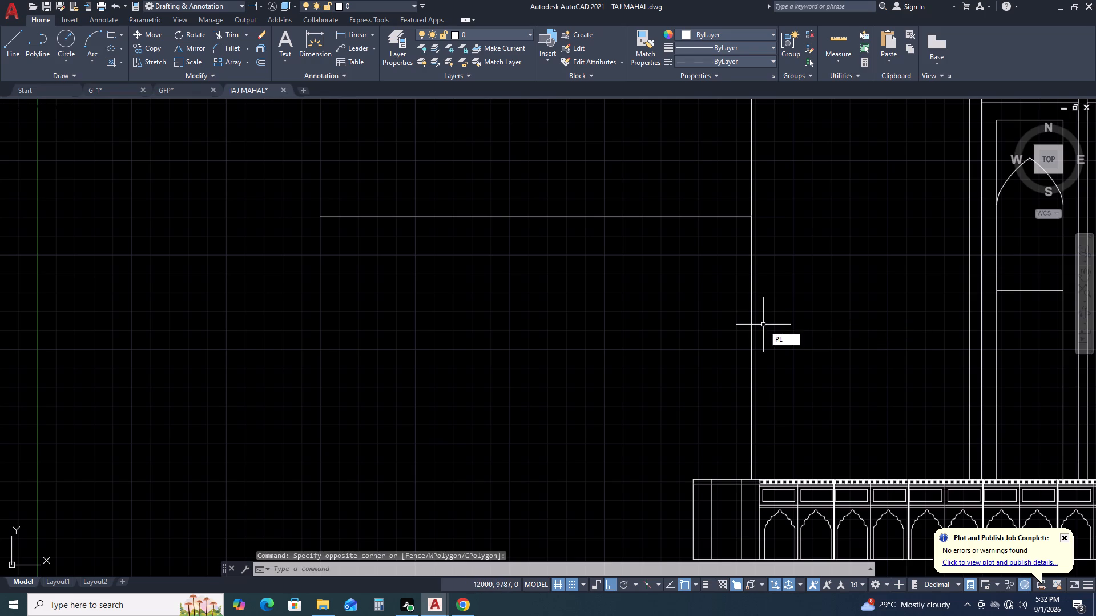
{"action": "key", "text": "space"}
{"action": "scroll", "coordinate": [751, 479], "scroll_direction": "up", "scroll_amount": 2}
{"action": "left_click", "coordinate": [750, 480]}
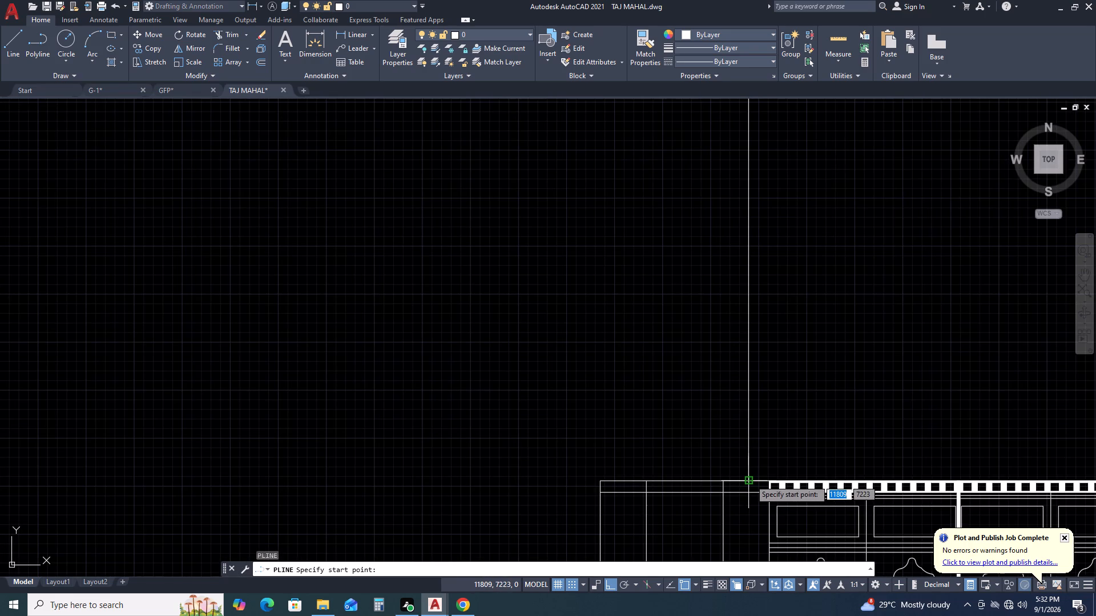
{"action": "left_click", "coordinate": [747, 384]}
{"action": "key", "text": "ctrl+z"}
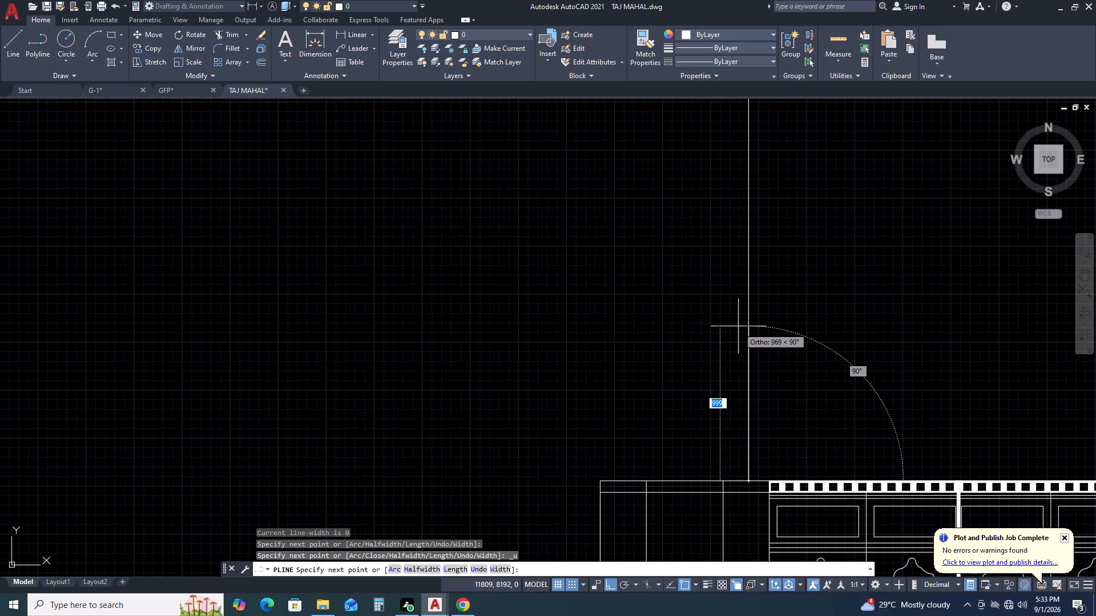
{"action": "type", "text": "500"}
{"action": "key", "text": "Return"}
{"action": "scroll", "coordinate": [738, 329], "scroll_direction": "down", "scroll_amount": 2}
{"action": "scroll", "coordinate": [732, 357], "scroll_direction": "up", "scroll_amount": 2}
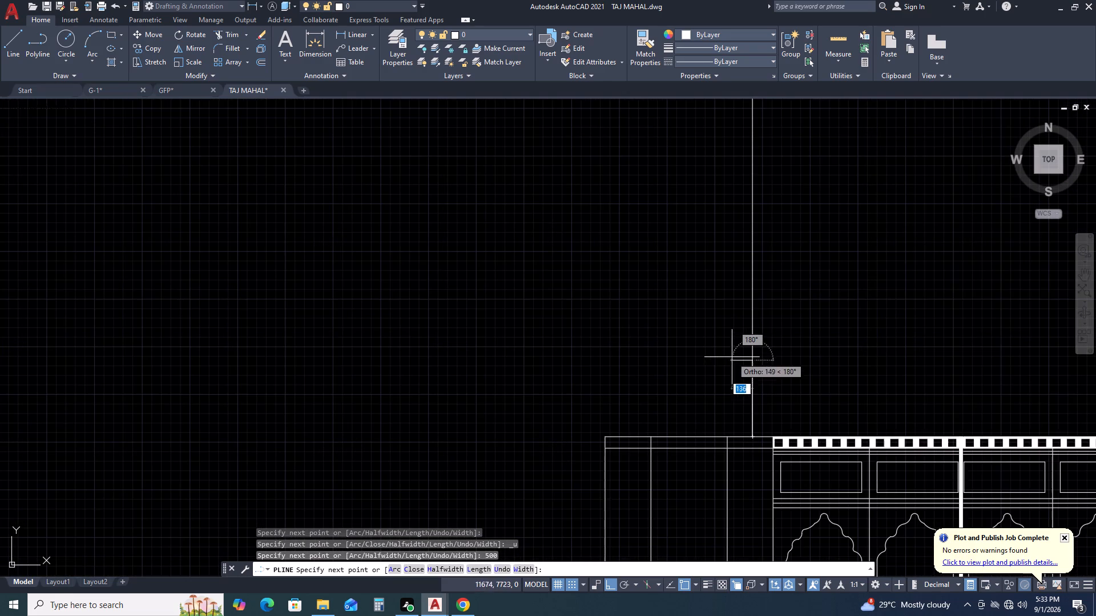
{"action": "scroll", "coordinate": [742, 364], "scroll_direction": "up", "scroll_amount": 1}
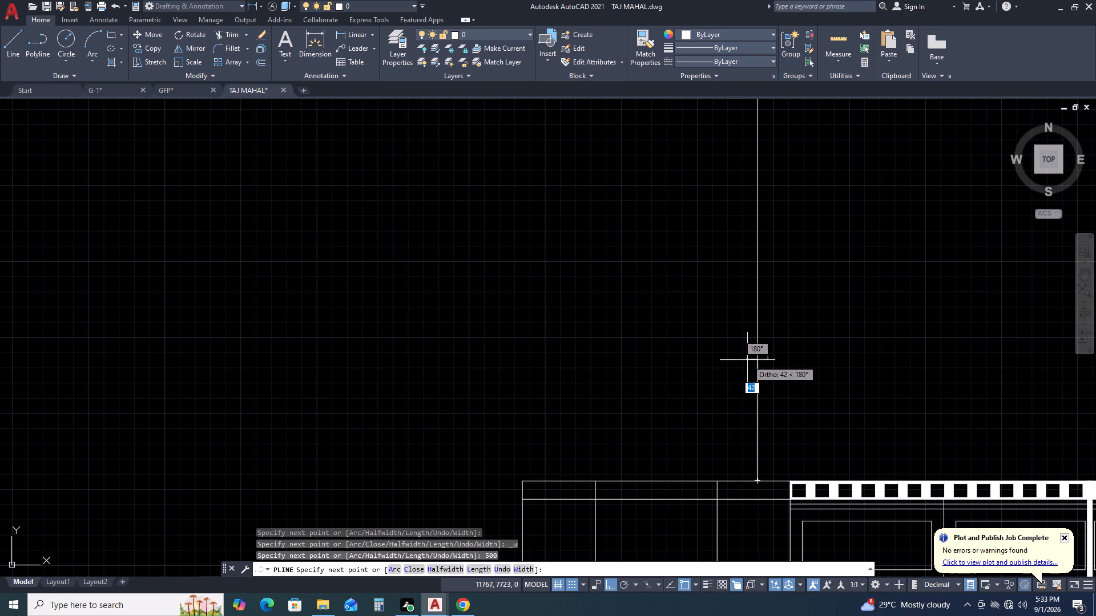
{"action": "type", "text": "23"}
{"action": "key", "text": "Return"}
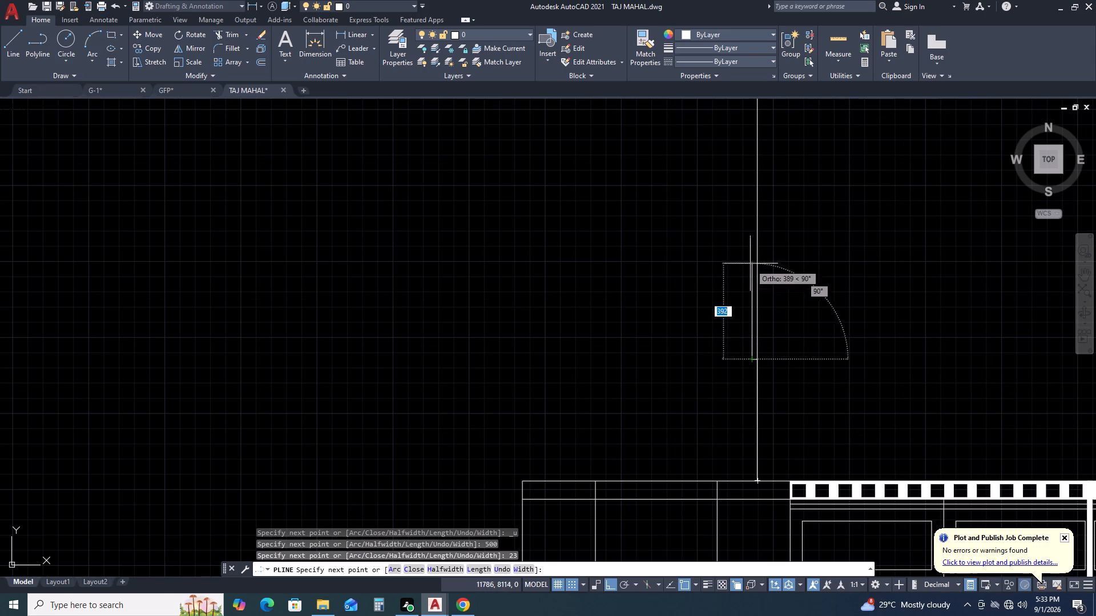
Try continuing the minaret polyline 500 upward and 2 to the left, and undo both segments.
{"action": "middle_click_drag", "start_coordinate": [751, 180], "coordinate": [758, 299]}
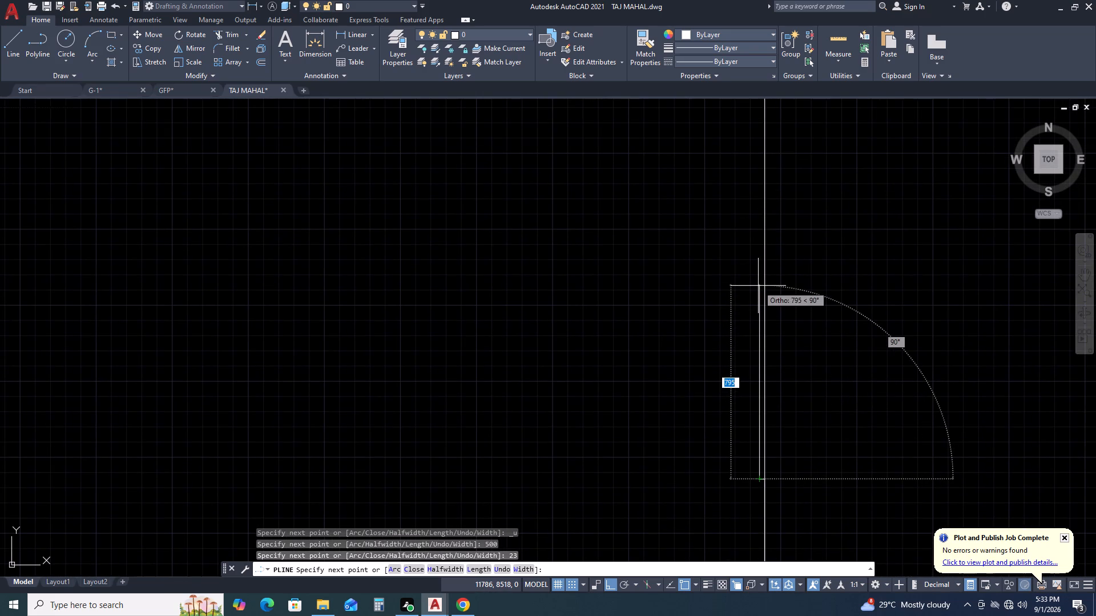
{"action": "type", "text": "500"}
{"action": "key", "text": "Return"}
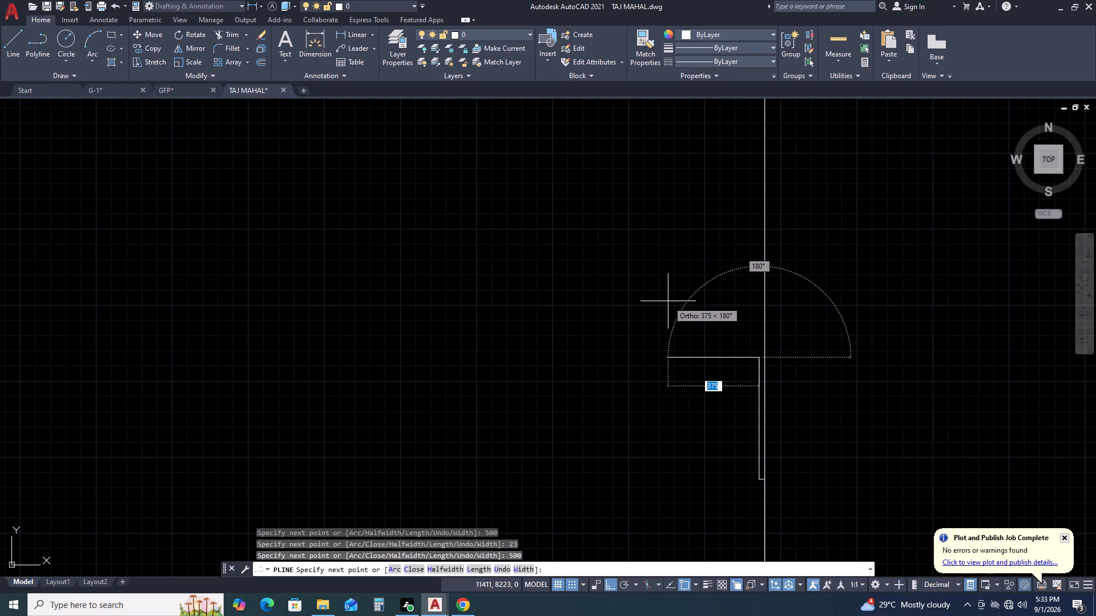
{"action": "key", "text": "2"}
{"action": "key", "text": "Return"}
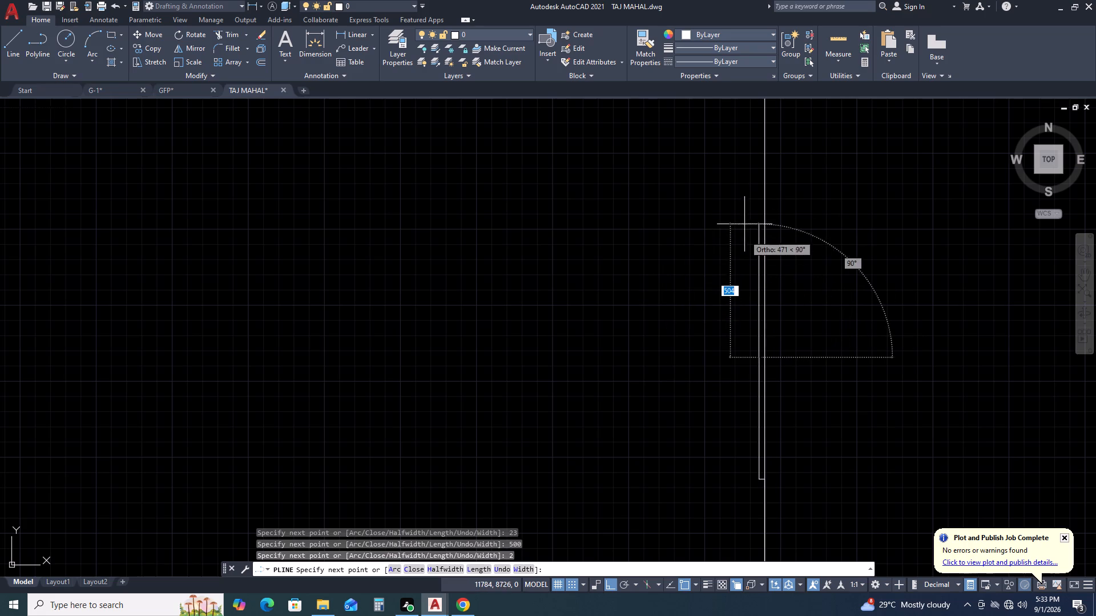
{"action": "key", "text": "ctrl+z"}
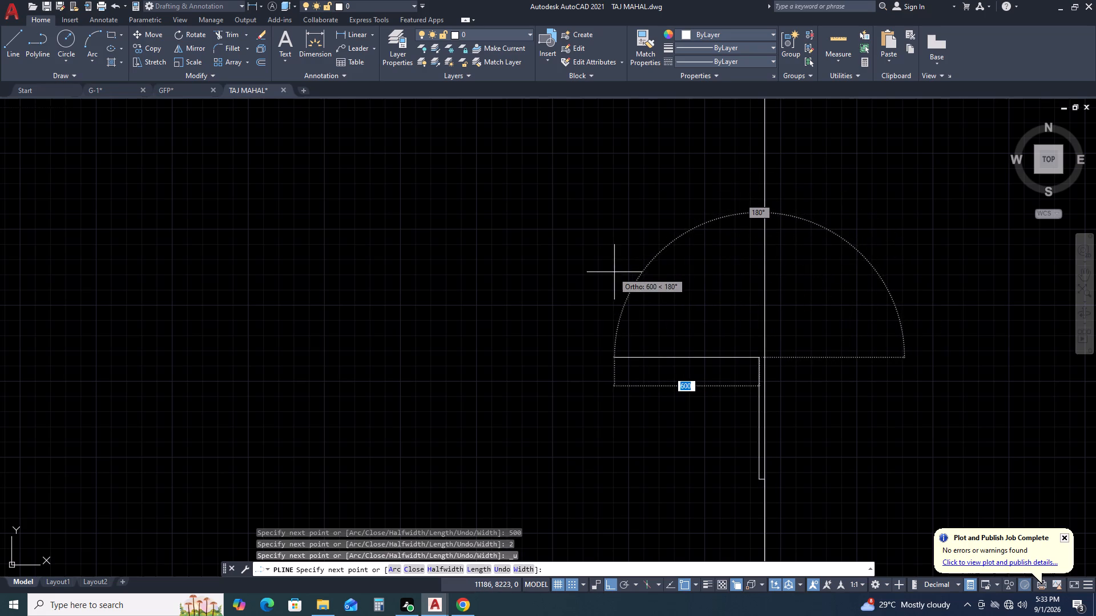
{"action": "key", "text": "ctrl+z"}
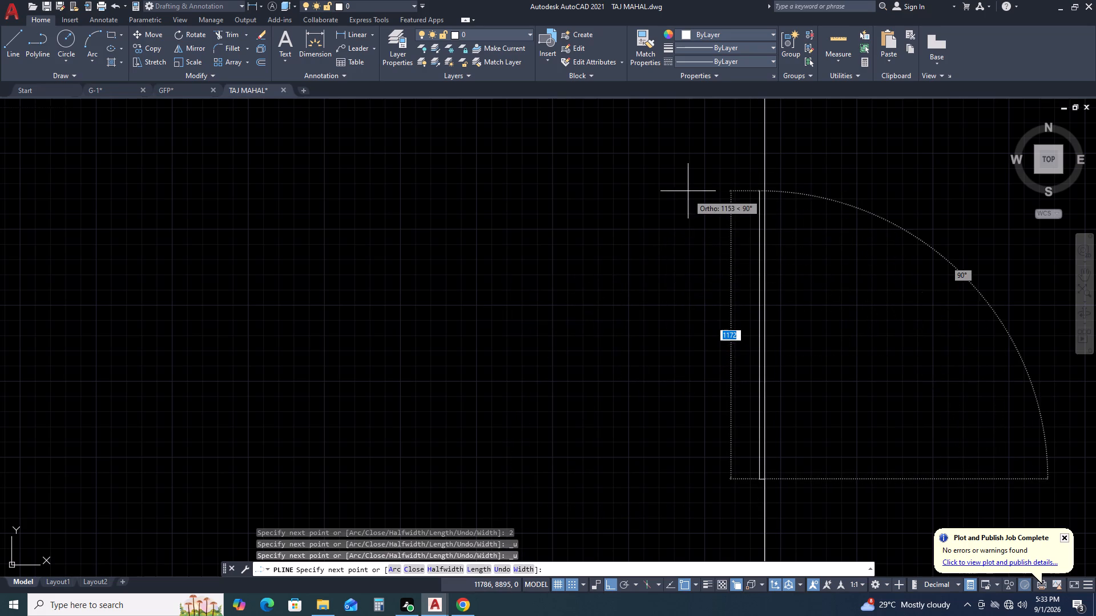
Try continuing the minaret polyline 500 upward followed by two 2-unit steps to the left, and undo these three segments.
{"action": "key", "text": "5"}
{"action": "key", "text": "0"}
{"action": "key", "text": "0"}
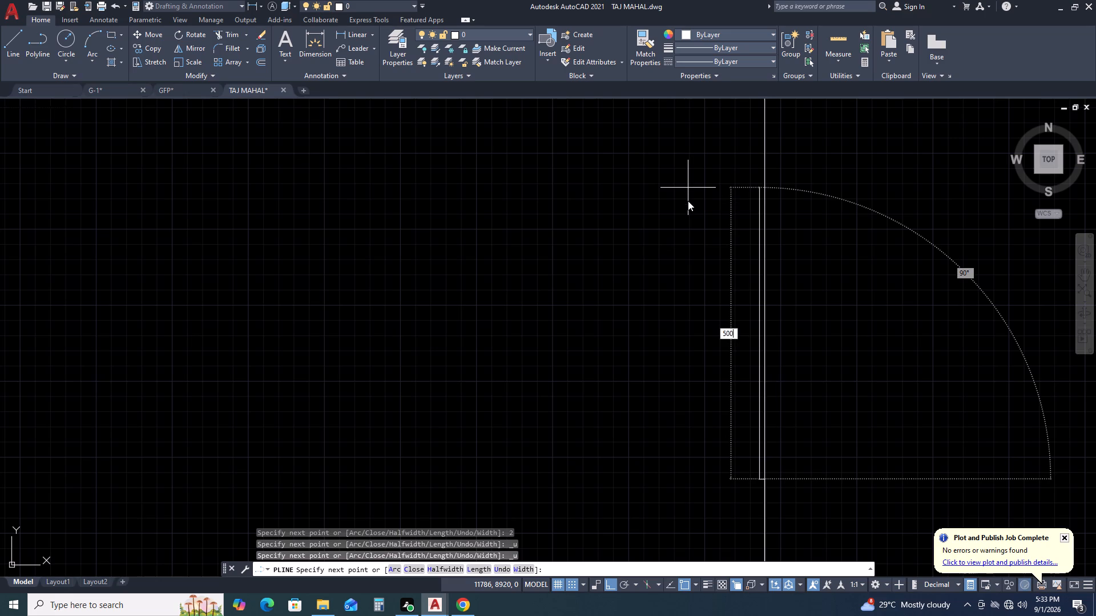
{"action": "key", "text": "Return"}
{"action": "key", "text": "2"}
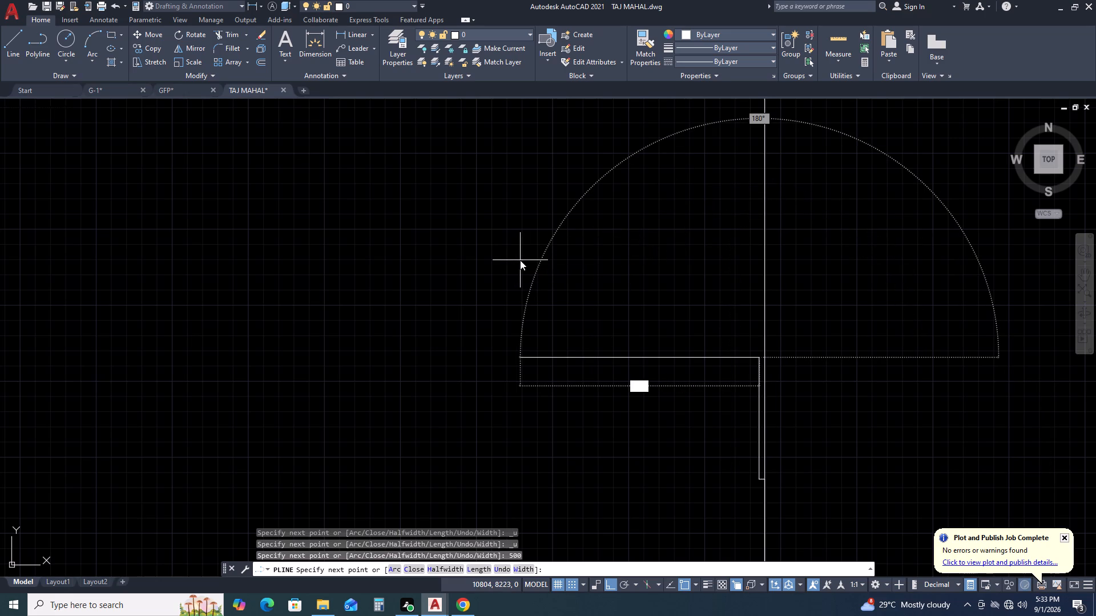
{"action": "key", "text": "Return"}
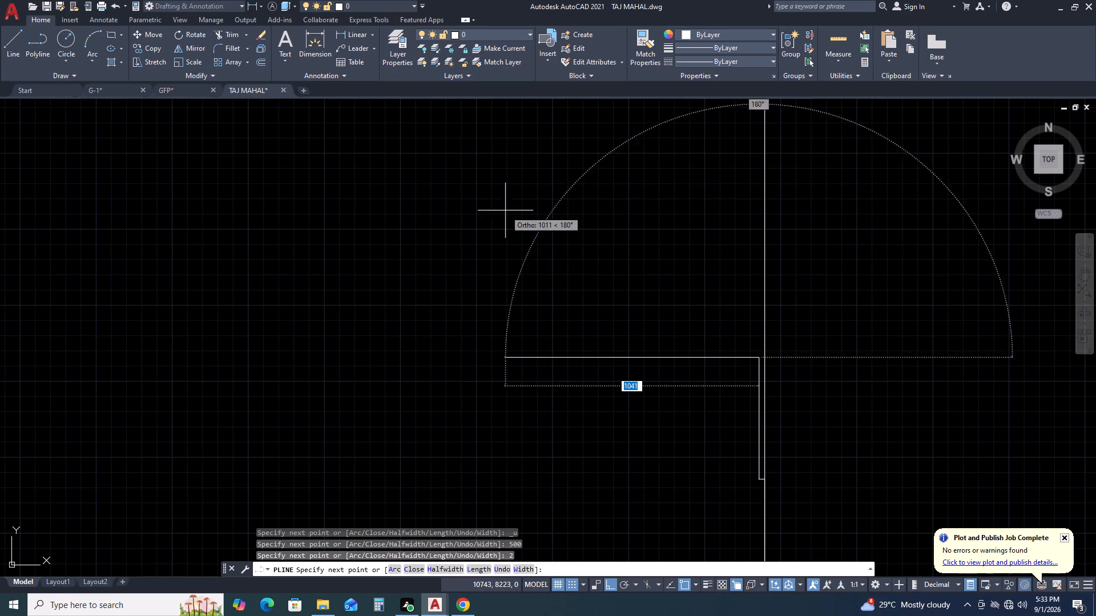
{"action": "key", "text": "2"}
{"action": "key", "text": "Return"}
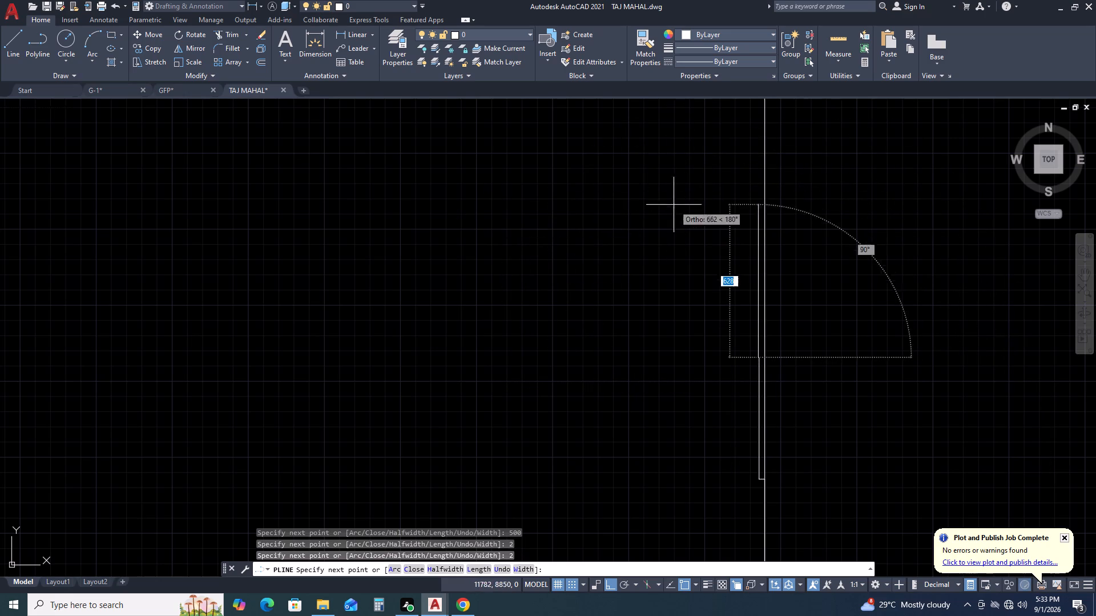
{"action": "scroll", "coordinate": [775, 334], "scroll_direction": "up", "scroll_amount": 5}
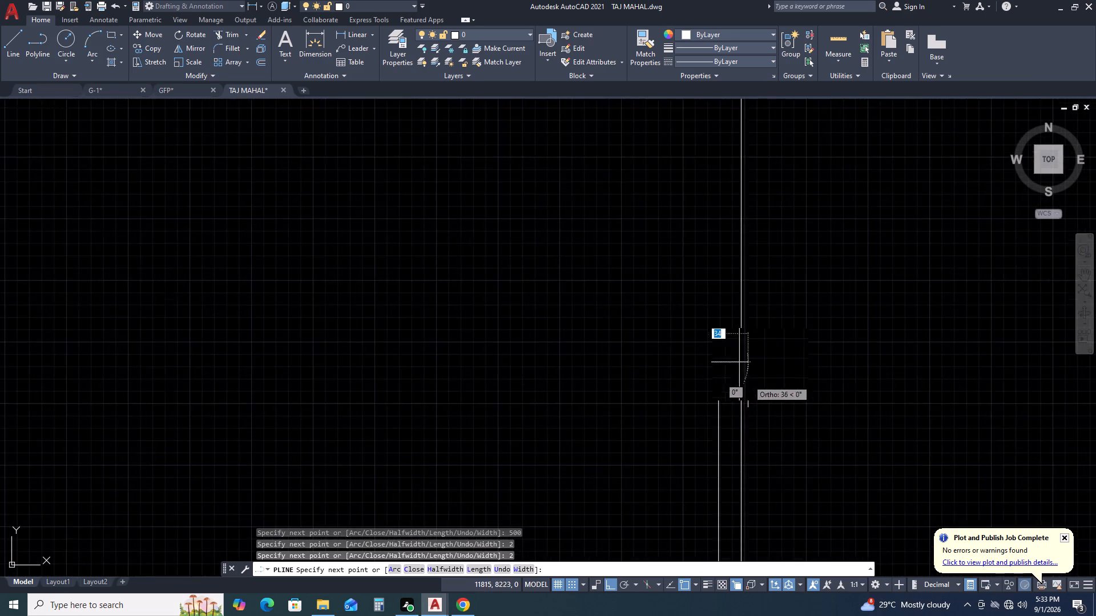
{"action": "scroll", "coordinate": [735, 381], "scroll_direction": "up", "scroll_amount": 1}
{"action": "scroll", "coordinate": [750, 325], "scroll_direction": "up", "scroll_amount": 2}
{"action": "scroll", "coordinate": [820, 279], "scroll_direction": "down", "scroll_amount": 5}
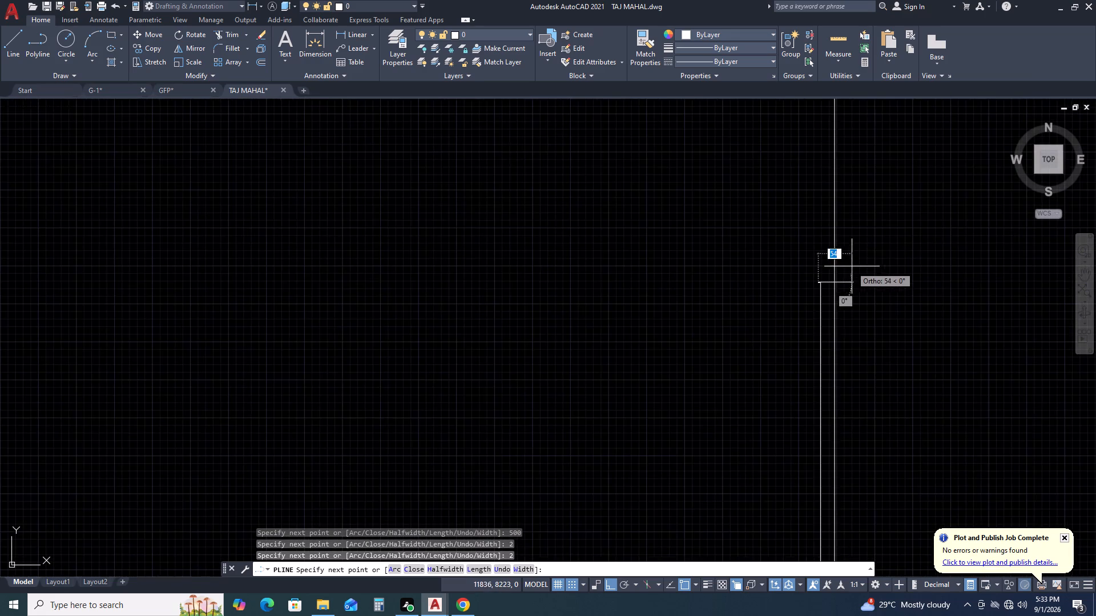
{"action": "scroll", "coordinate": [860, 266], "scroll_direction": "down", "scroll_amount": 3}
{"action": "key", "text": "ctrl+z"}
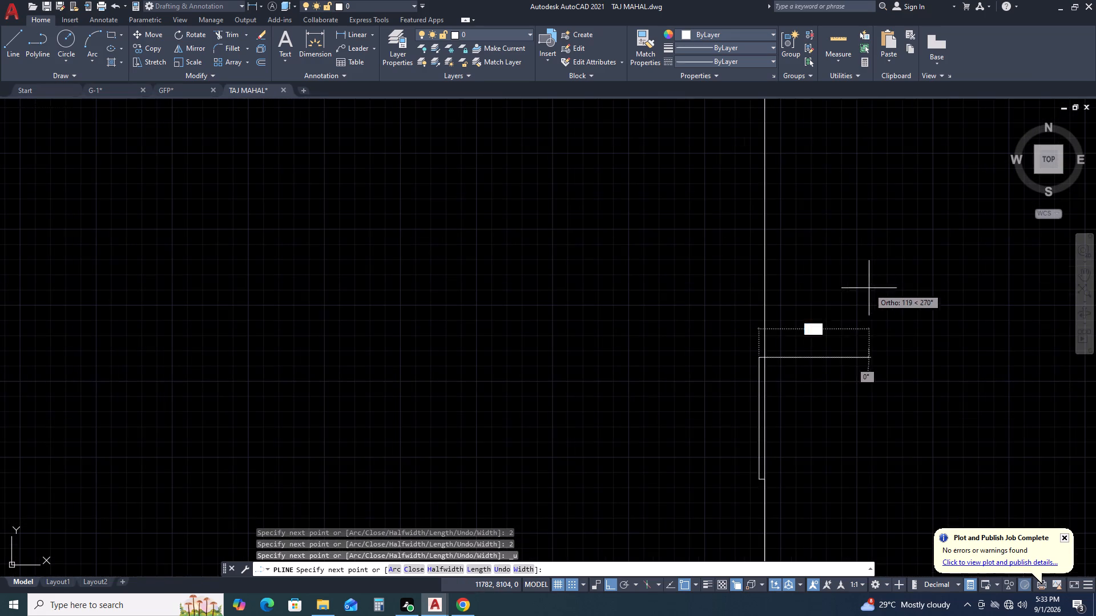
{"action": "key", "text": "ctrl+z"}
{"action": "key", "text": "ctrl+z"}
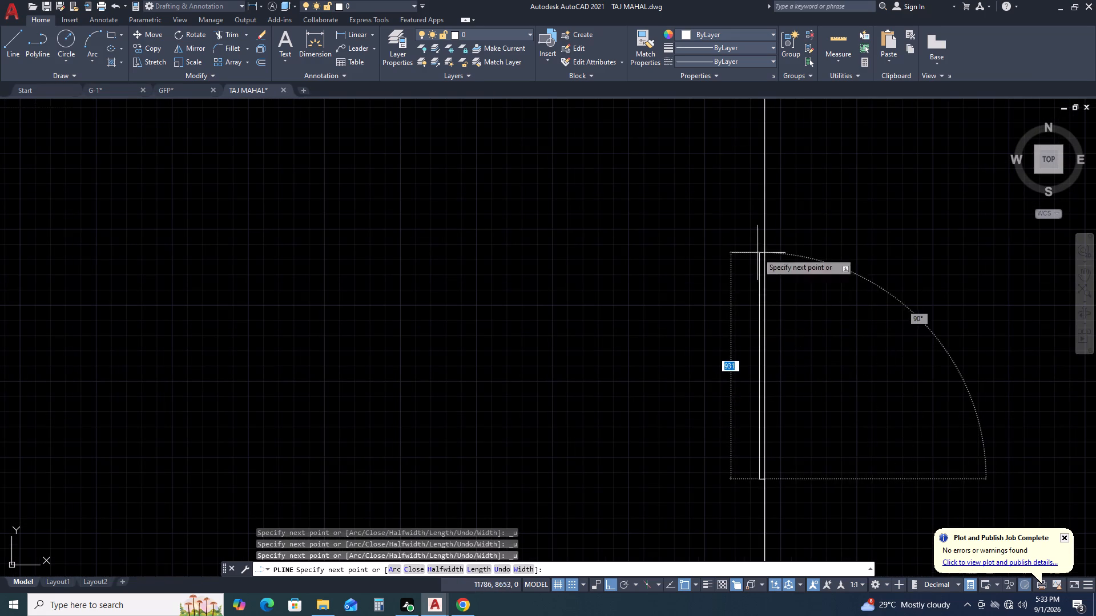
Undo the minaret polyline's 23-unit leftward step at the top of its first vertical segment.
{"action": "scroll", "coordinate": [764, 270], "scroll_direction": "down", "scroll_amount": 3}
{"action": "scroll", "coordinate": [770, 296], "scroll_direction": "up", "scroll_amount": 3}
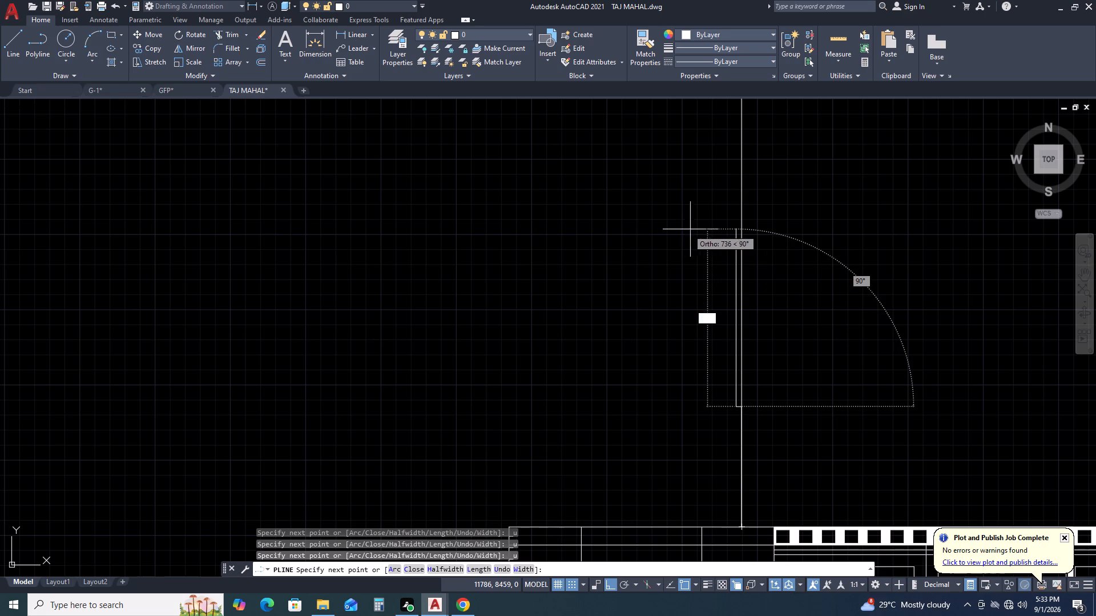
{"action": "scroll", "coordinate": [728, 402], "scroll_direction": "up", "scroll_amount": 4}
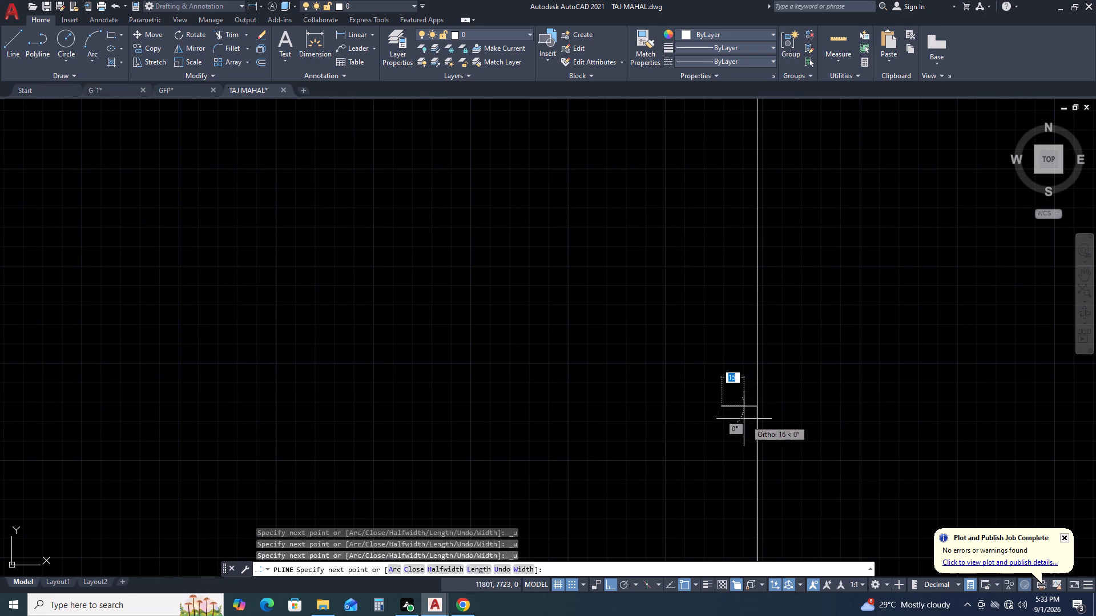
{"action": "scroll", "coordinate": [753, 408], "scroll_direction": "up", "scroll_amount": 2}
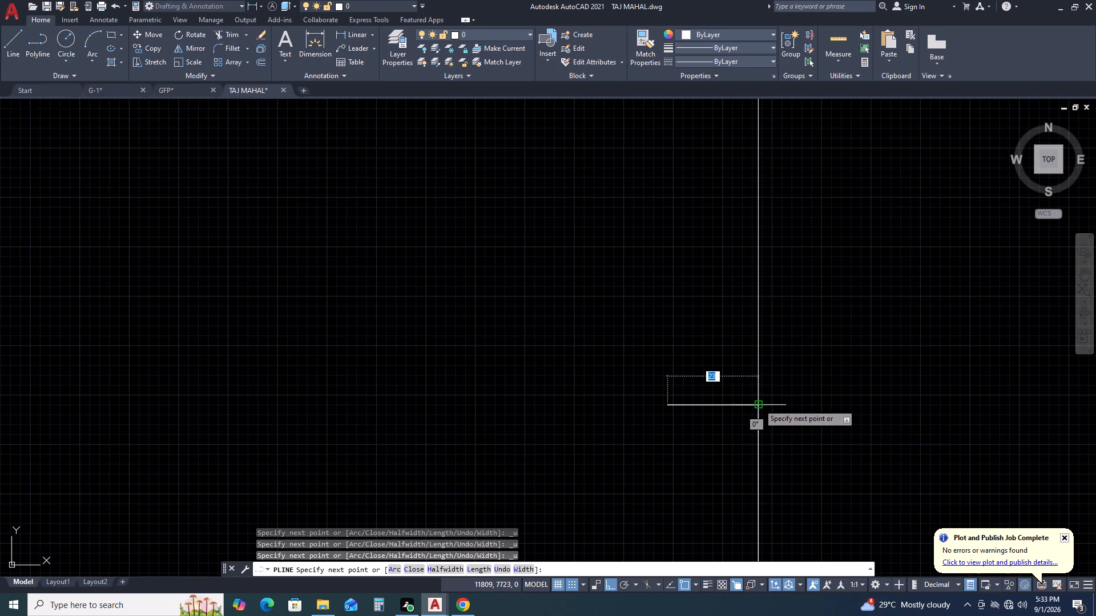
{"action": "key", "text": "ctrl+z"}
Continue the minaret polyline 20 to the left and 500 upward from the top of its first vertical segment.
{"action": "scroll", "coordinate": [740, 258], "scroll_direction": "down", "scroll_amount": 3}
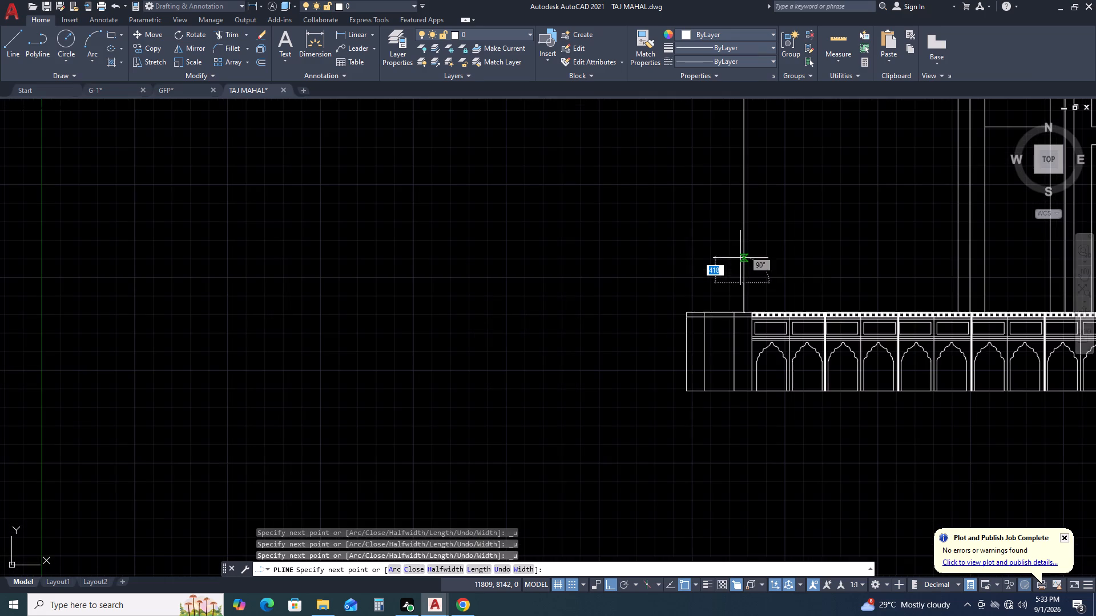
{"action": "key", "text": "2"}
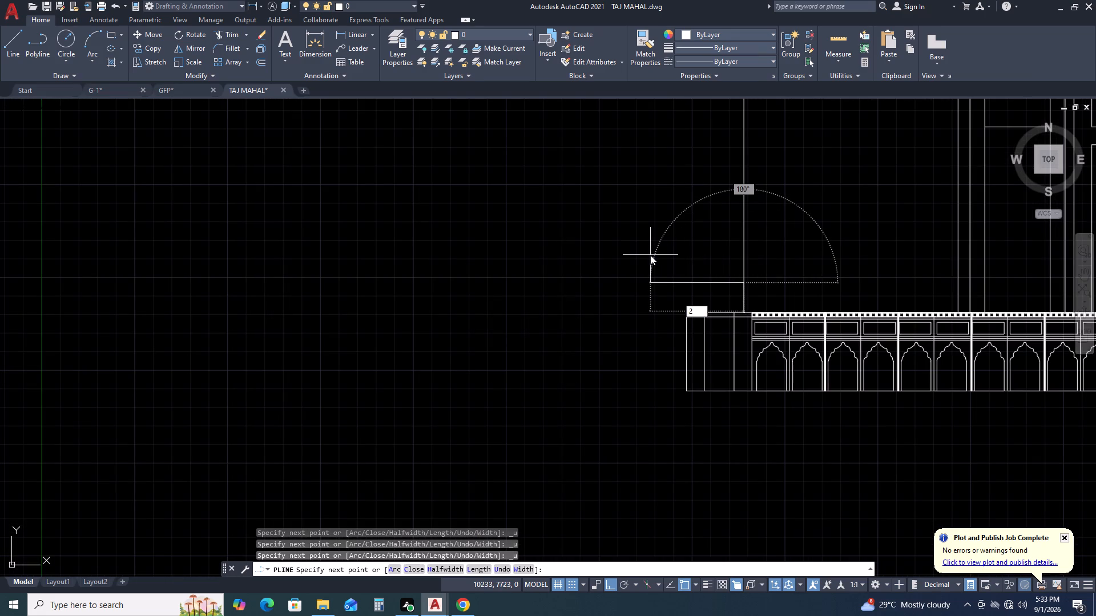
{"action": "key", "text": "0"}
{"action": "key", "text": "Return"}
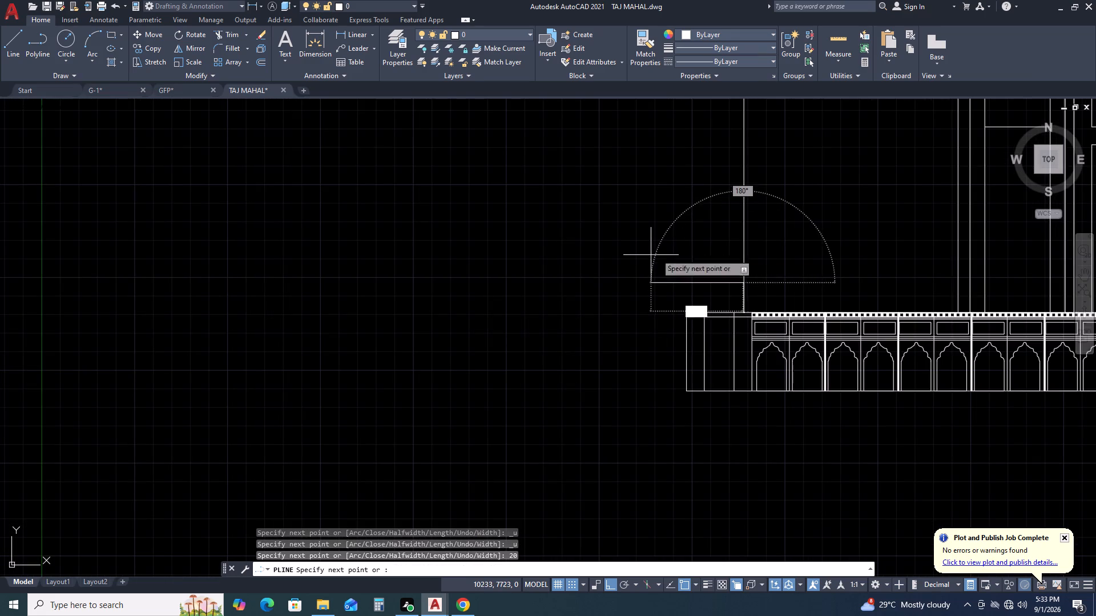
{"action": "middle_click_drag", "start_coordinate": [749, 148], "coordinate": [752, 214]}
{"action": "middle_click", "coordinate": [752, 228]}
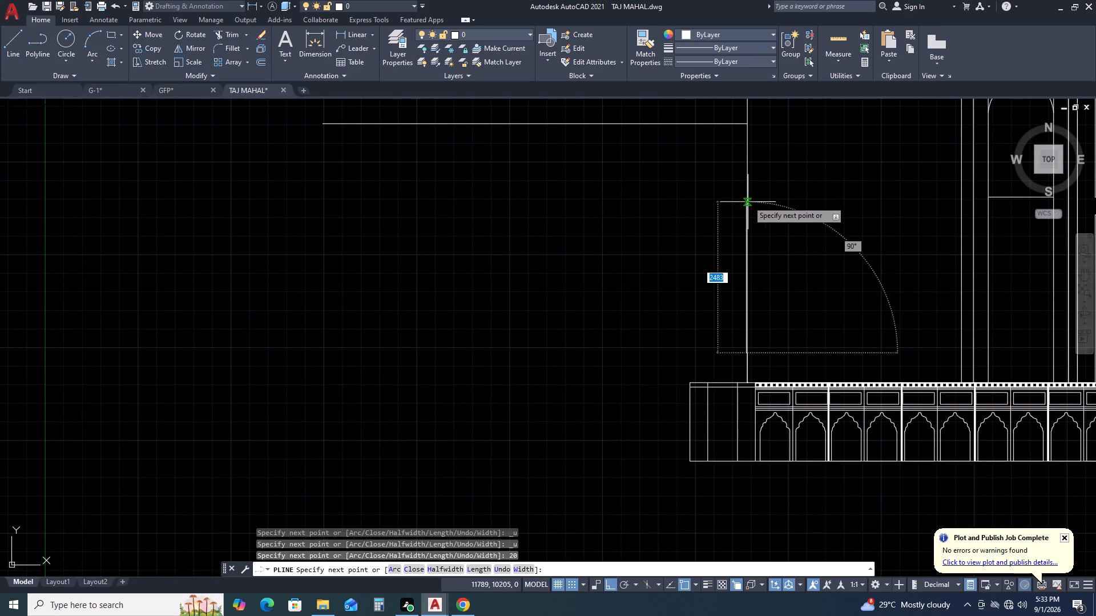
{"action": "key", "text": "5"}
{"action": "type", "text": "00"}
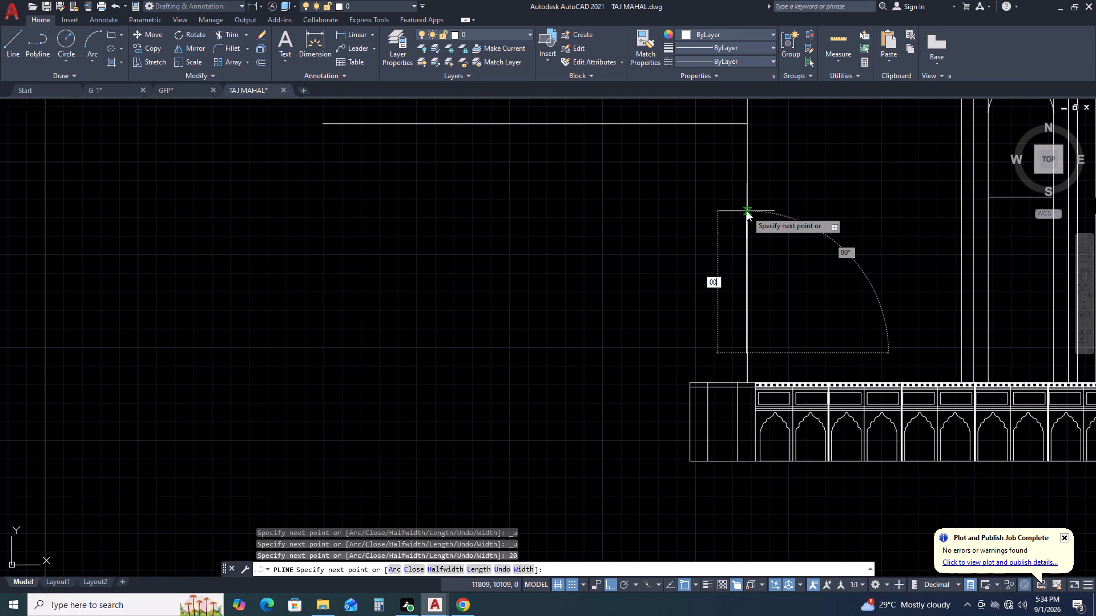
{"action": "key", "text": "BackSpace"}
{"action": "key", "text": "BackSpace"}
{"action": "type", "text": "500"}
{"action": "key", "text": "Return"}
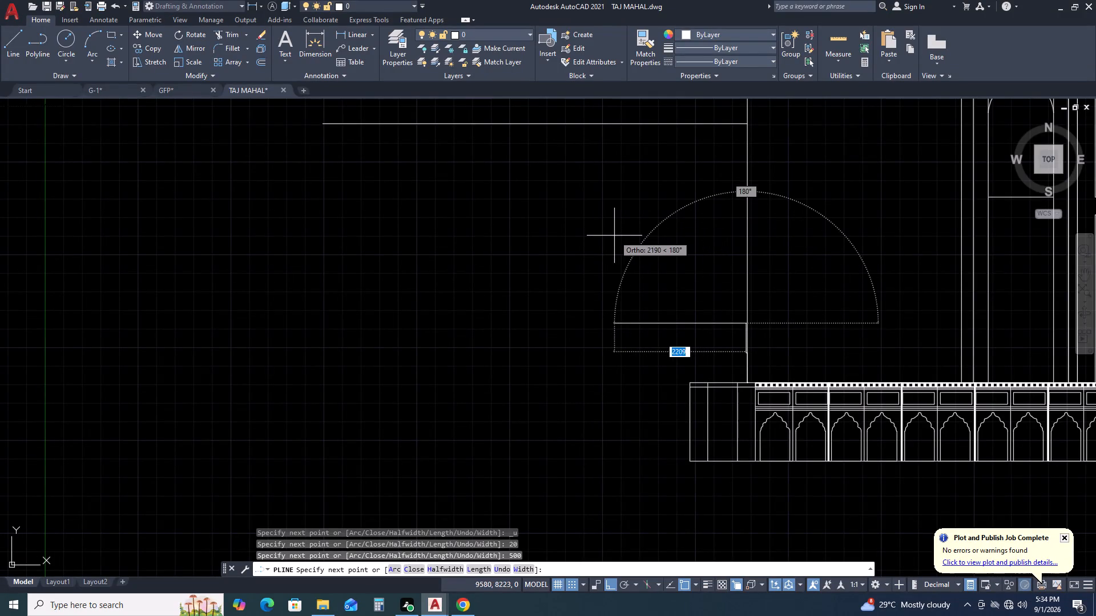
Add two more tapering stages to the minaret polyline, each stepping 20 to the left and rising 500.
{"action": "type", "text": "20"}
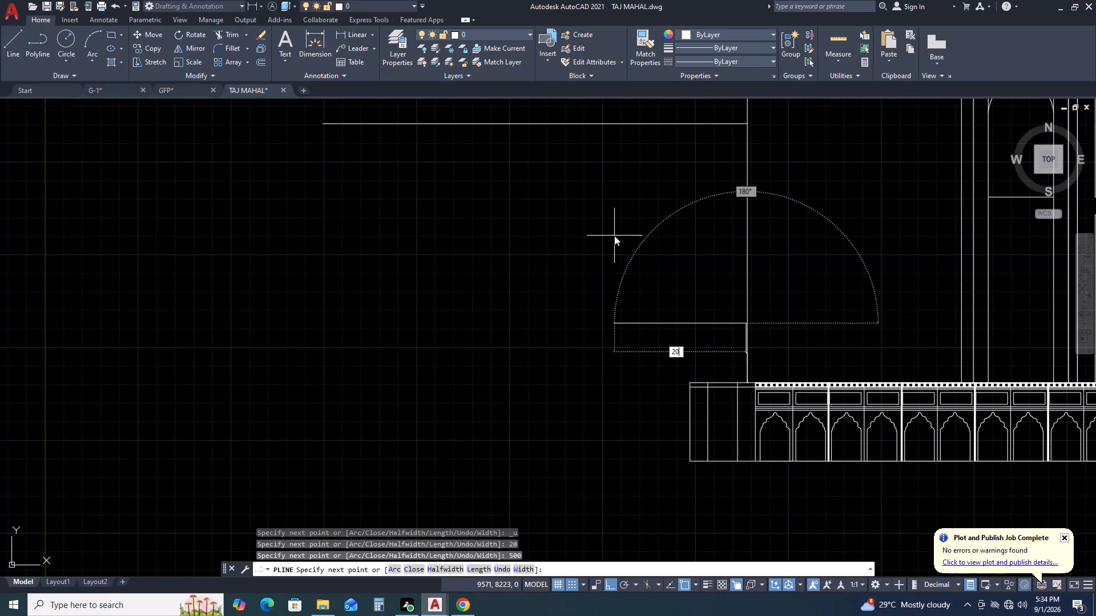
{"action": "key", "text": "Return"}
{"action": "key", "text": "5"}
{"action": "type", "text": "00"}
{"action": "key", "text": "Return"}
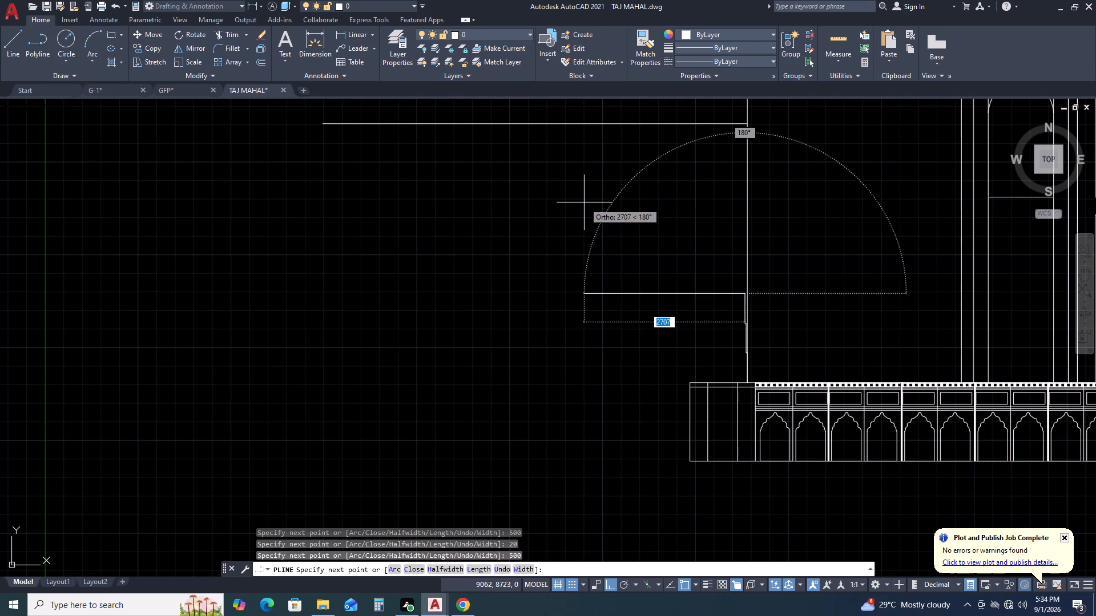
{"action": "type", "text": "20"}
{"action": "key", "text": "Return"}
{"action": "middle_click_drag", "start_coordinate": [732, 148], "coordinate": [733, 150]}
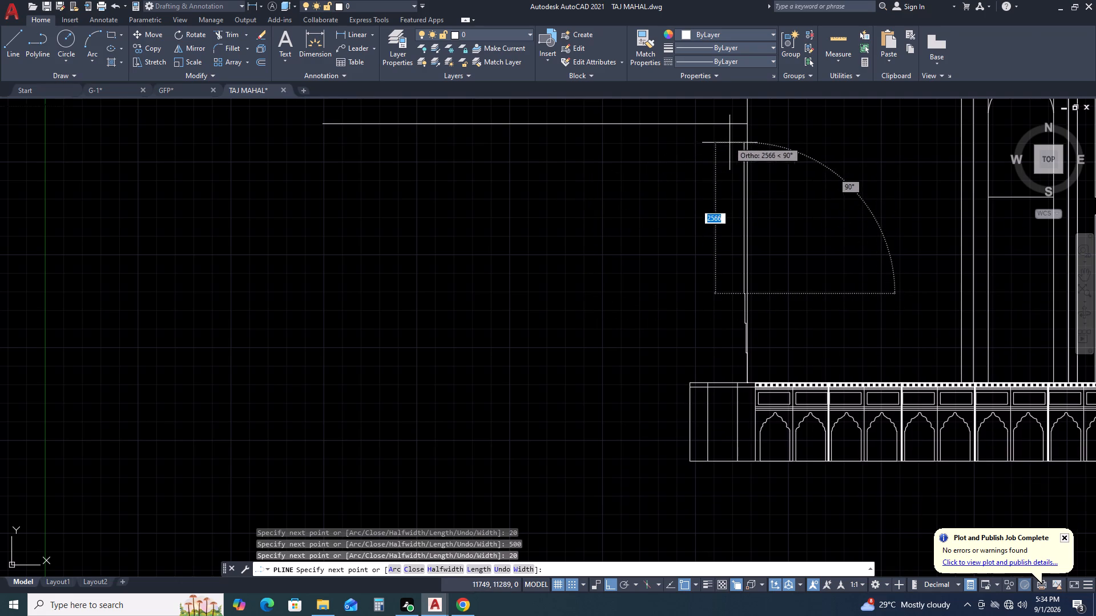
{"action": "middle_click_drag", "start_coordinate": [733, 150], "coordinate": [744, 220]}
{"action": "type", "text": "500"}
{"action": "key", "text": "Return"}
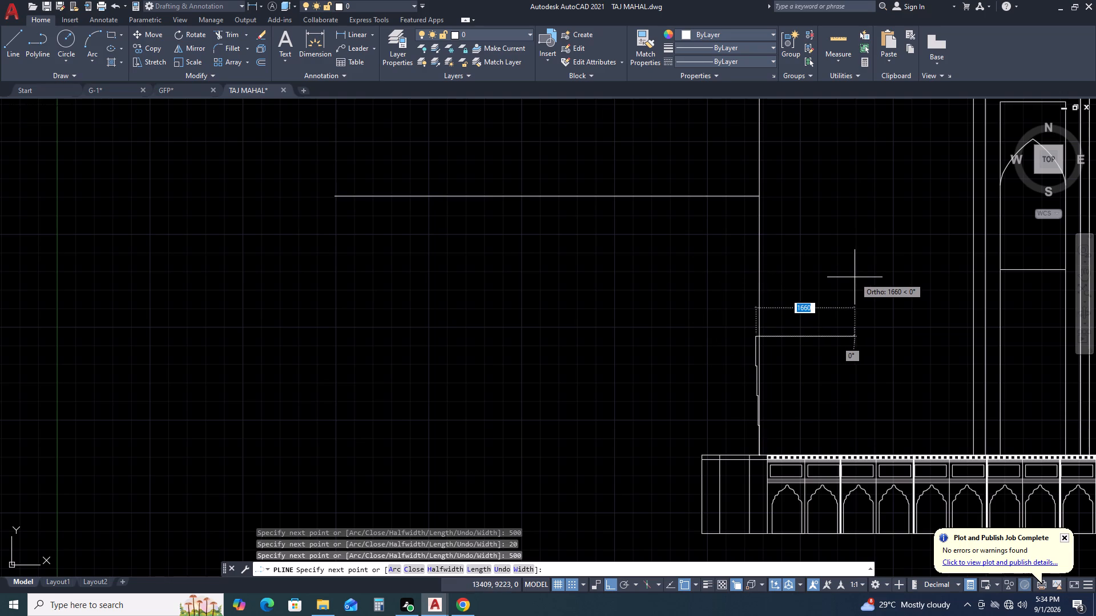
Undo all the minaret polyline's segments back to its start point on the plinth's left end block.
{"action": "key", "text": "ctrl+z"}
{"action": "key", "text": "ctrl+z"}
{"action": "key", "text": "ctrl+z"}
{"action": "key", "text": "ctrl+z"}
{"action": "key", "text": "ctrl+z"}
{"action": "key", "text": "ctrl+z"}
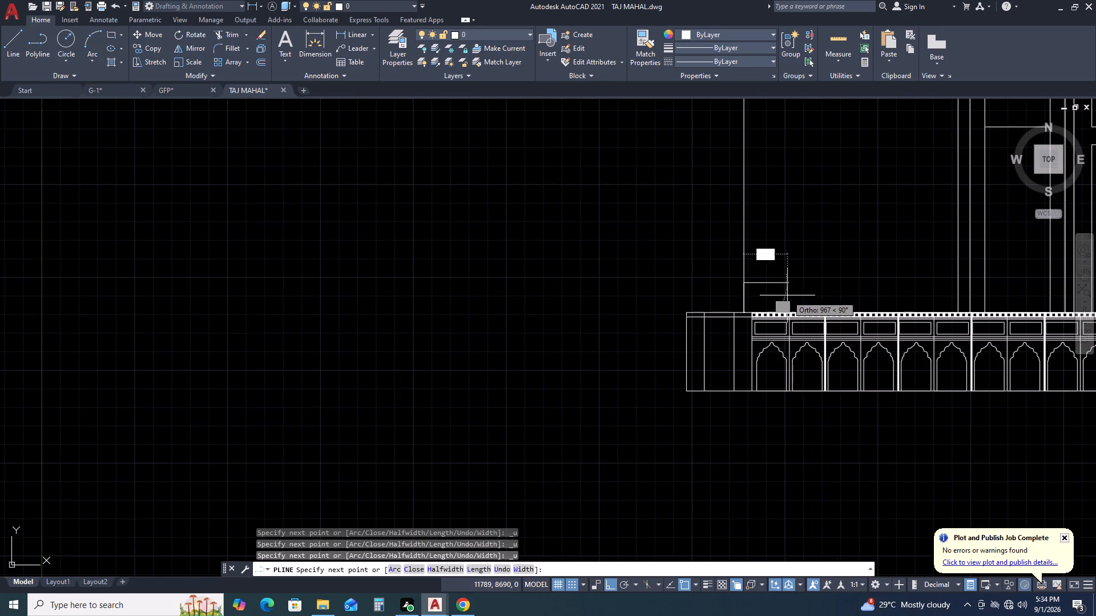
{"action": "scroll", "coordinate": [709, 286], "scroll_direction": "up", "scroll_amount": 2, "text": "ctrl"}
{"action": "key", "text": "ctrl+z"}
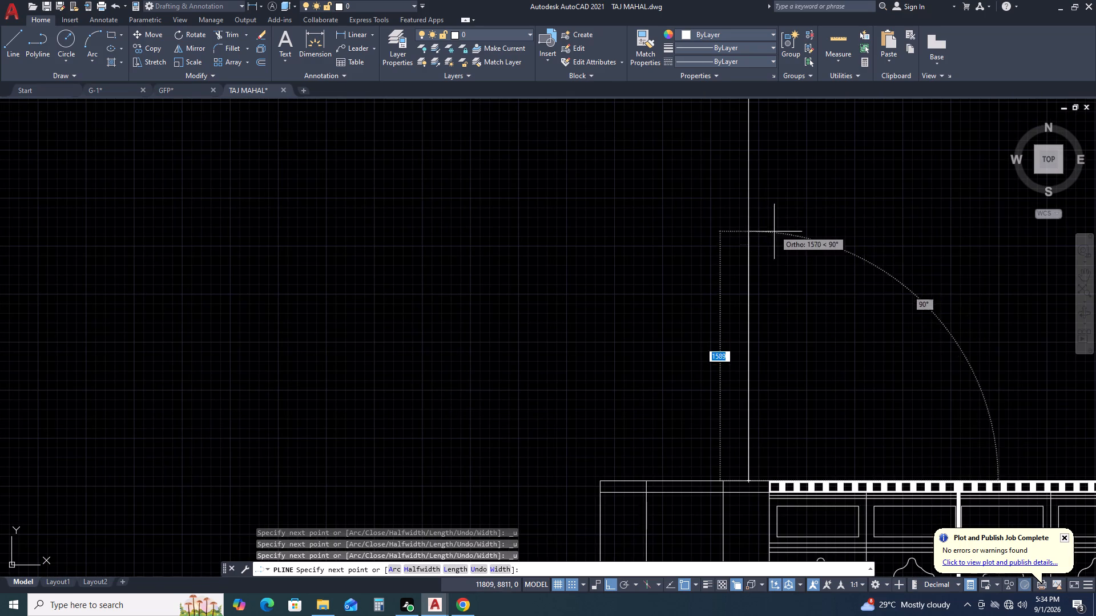
Draw the minaret polyline's first stage from its start point, running 1000 up and stepping 20 to the left.
{"action": "type", "text": "100"}
{"action": "key", "text": "0"}
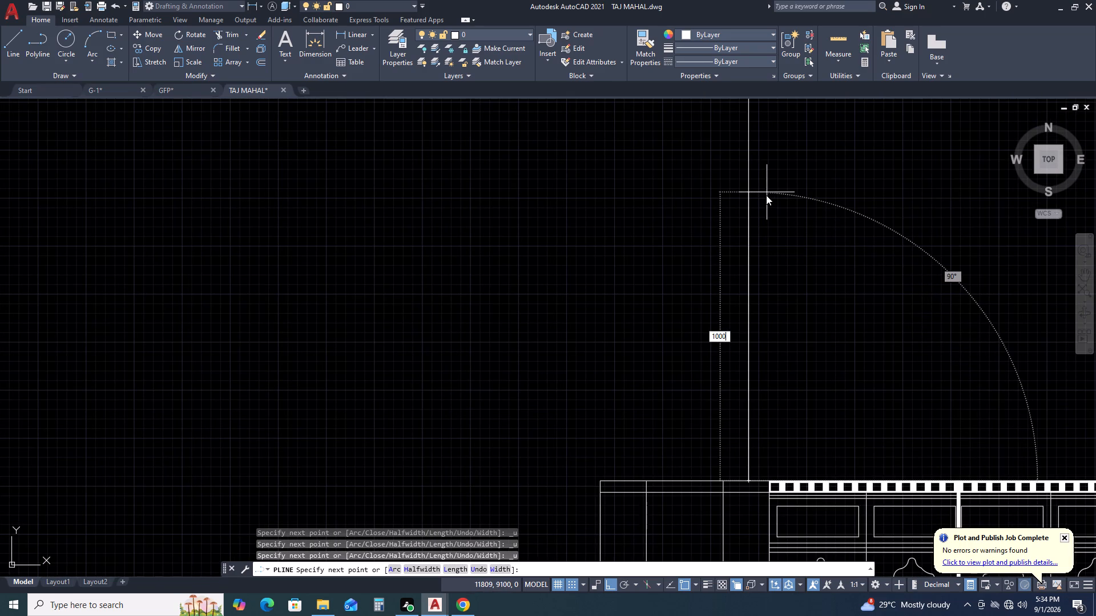
{"action": "key", "text": "Return"}
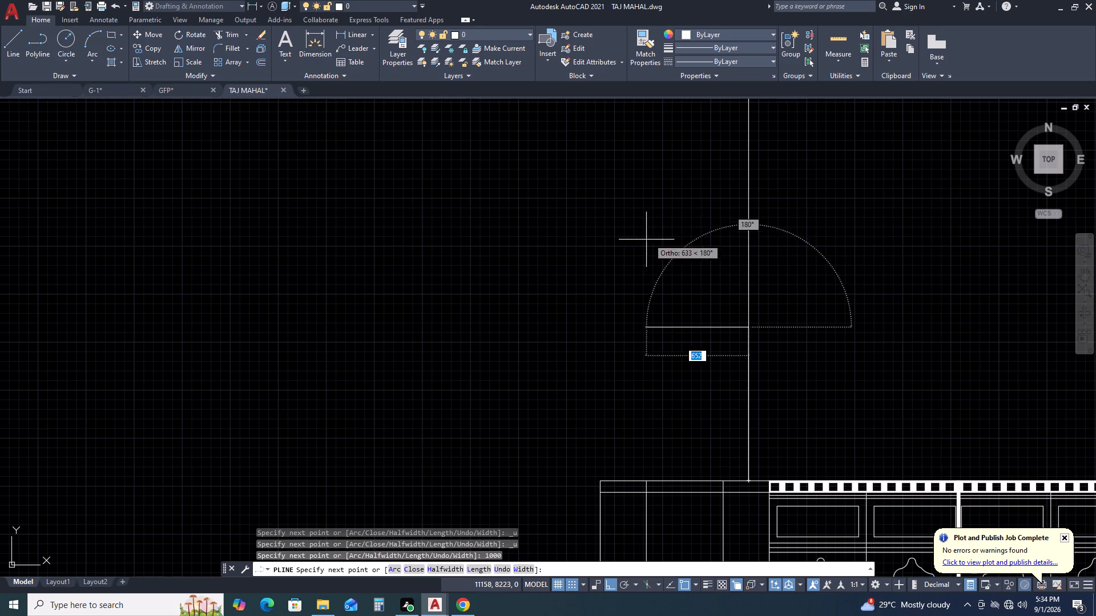
{"action": "key", "text": "2"}
{"action": "key", "text": "0"}
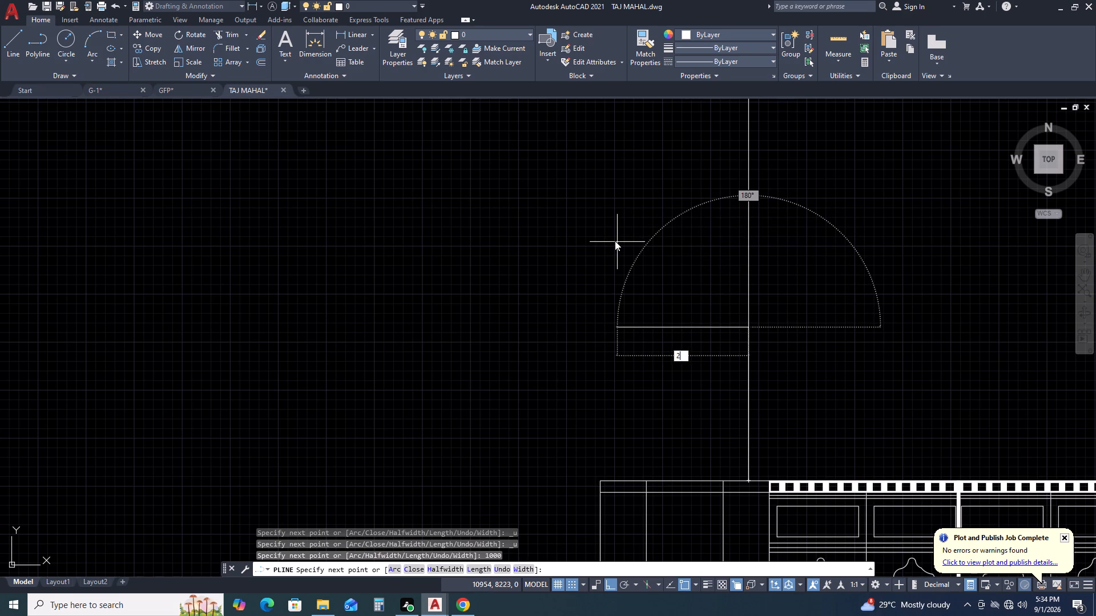
{"action": "key", "text": "Return"}
Continue the minaret polyline with a second stage, 1000 upward and 20 to the left.
{"action": "middle_click_drag", "start_coordinate": [713, 194], "coordinate": [731, 278]}
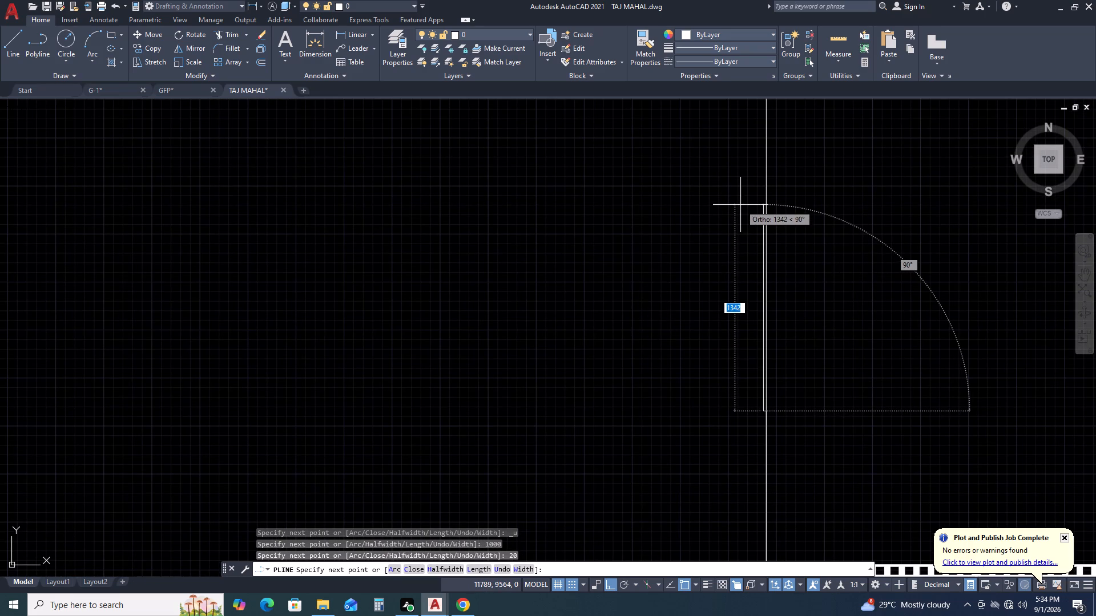
{"action": "type", "text": "1000"}
{"action": "key", "text": "Return"}
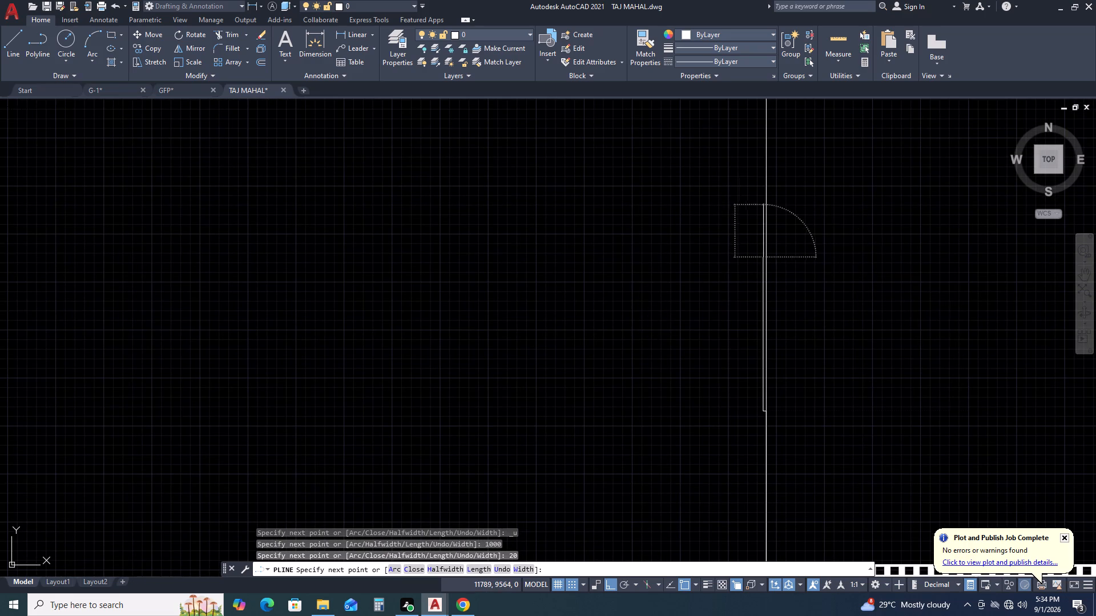
{"action": "type", "text": "20"}
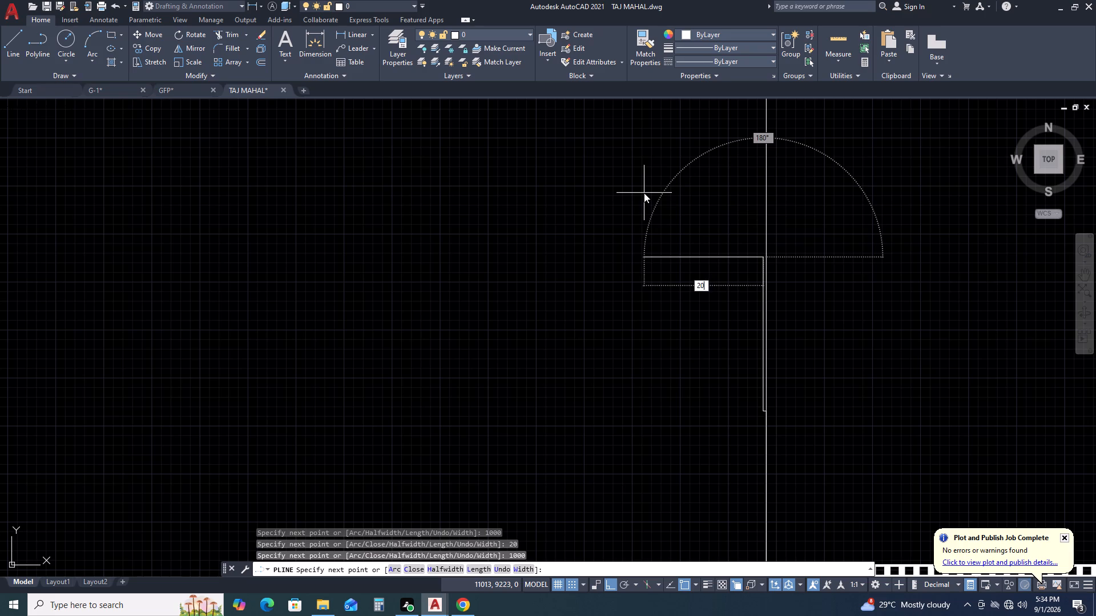
{"action": "key", "text": "BackSpace"}
{"action": "key", "text": "BackSpace"}
{"action": "key", "text": "BackSpace"}
{"action": "key", "text": "BackSpace"}
{"action": "key", "text": "BackSpace"}
{"action": "key", "text": "BackSpace"}
{"action": "key", "text": "BackSpace"}
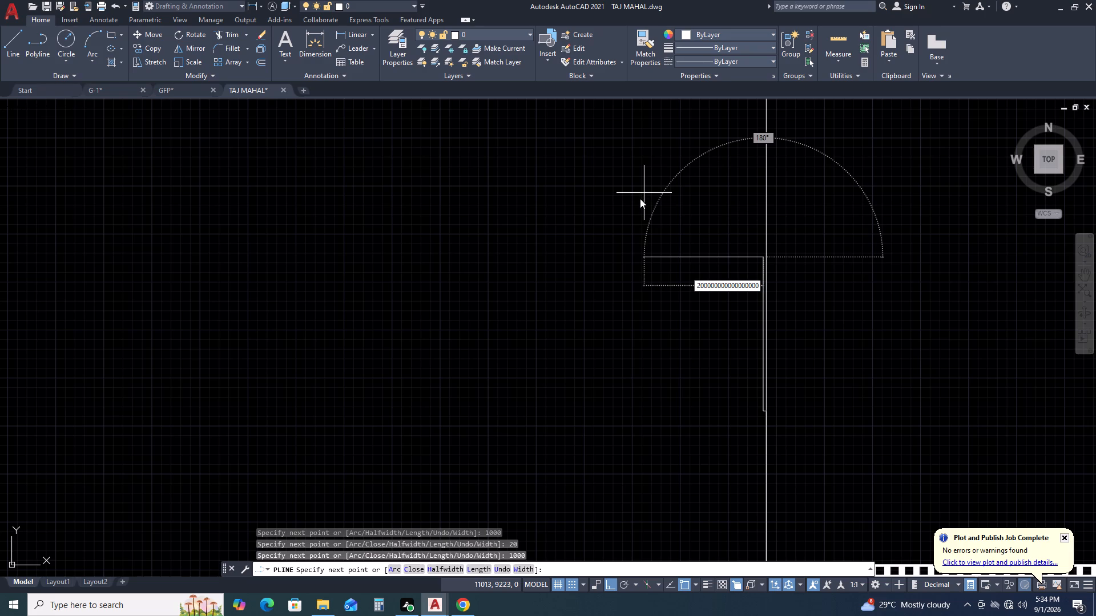
{"action": "key", "text": "BackSpace"}
{"action": "key", "text": "BackSpace"}
{"action": "key", "text": "BackSpace"}
{"action": "key", "text": "BackSpace"}
{"action": "key", "text": "BackSpace"}
{"action": "key", "text": "BackSpace"}
{"action": "key", "text": "BackSpace"}
{"action": "key", "text": "BackSpace"}
{"action": "key", "text": "BackSpace"}
{"action": "key", "text": "BackSpace"}
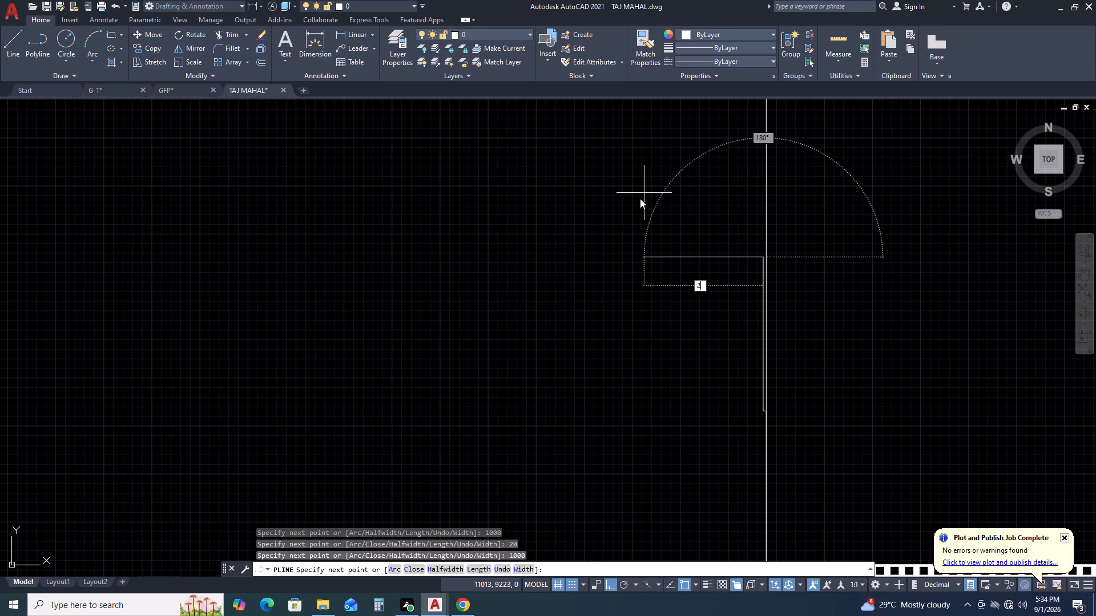
{"action": "key", "text": "0"}
{"action": "key", "text": "Return"}
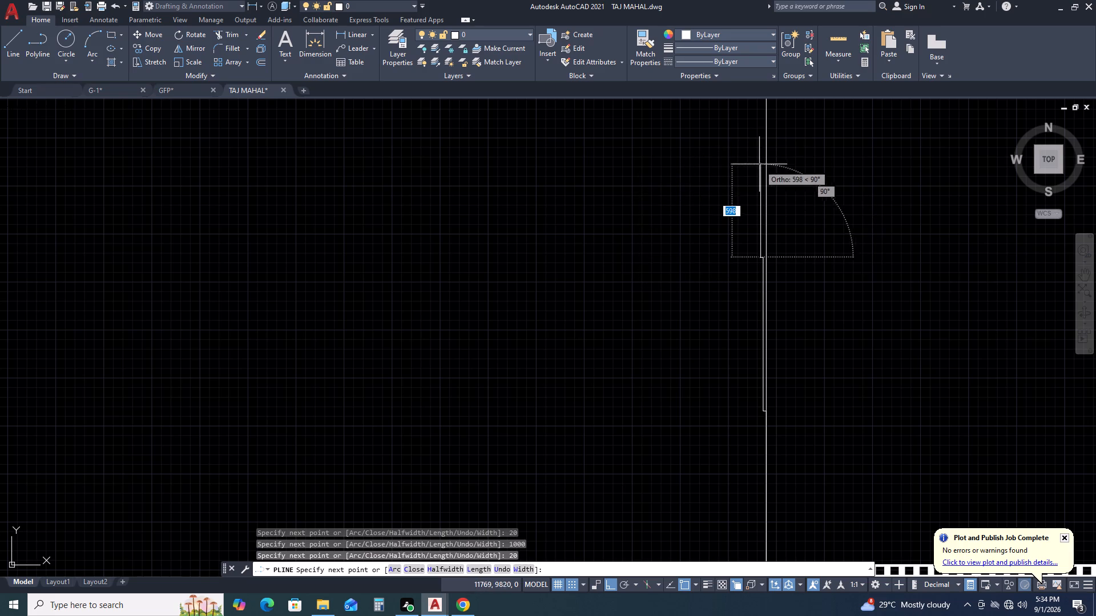
Continue the minaret polyline with a third stage, running 1000 upward and stepping 20 to the left.
{"action": "middle_click_drag", "start_coordinate": [761, 140], "coordinate": [761, 147]}
{"action": "scroll", "coordinate": [765, 230], "scroll_direction": "up", "scroll_amount": 2}
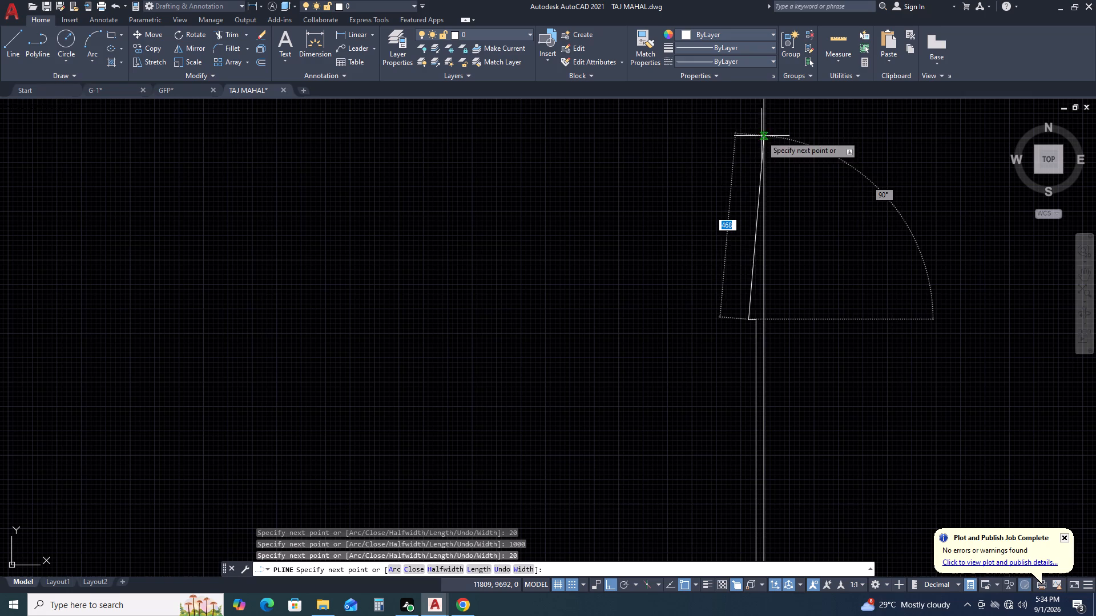
{"action": "middle_click_drag", "start_coordinate": [749, 141], "coordinate": [749, 205]}
{"action": "middle_click_drag", "start_coordinate": [749, 230], "coordinate": [748, 291]}
{"action": "scroll", "coordinate": [753, 283], "scroll_direction": "down", "scroll_amount": 2}
{"action": "middle_click_drag", "start_coordinate": [745, 179], "coordinate": [747, 289]}
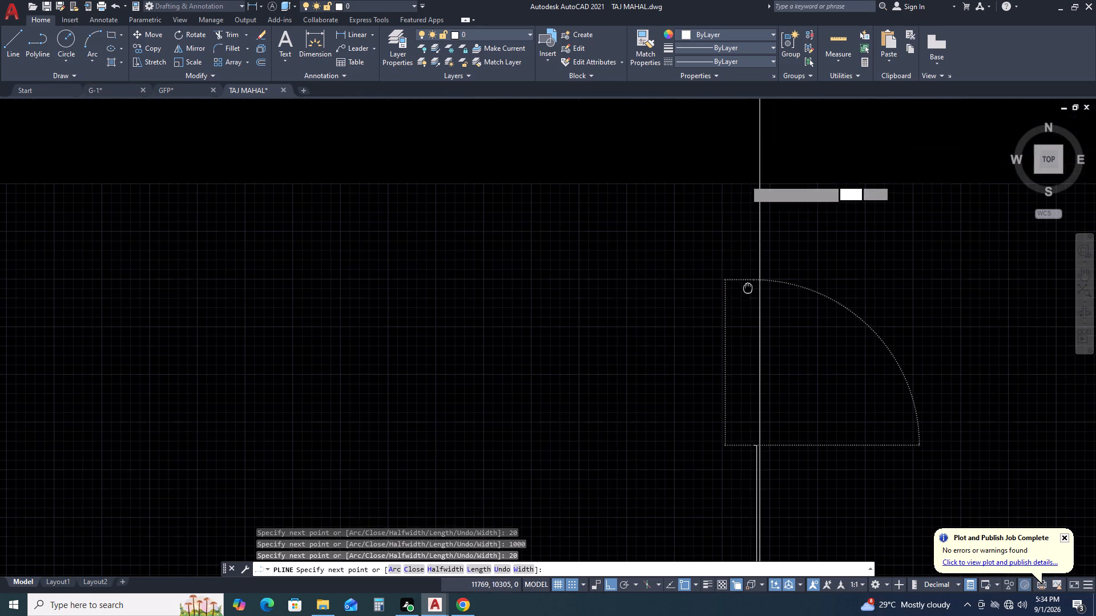
{"action": "key", "text": "1"}
{"action": "key", "text": "0"}
{"action": "type", "text": "00"}
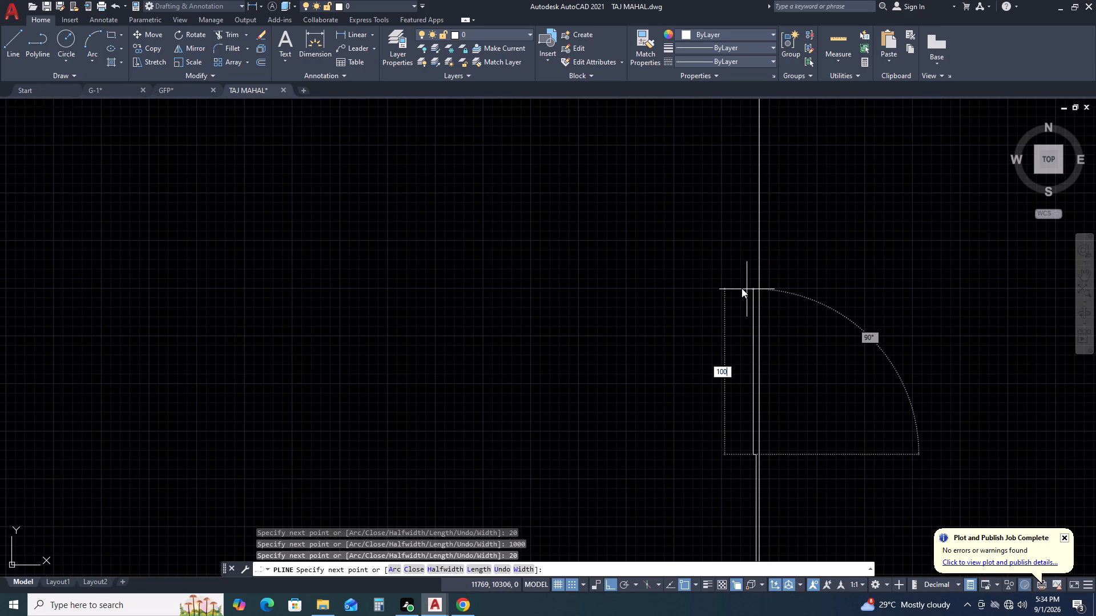
{"action": "key", "text": "Return"}
{"action": "type", "text": "20"}
{"action": "key", "text": "Return"}
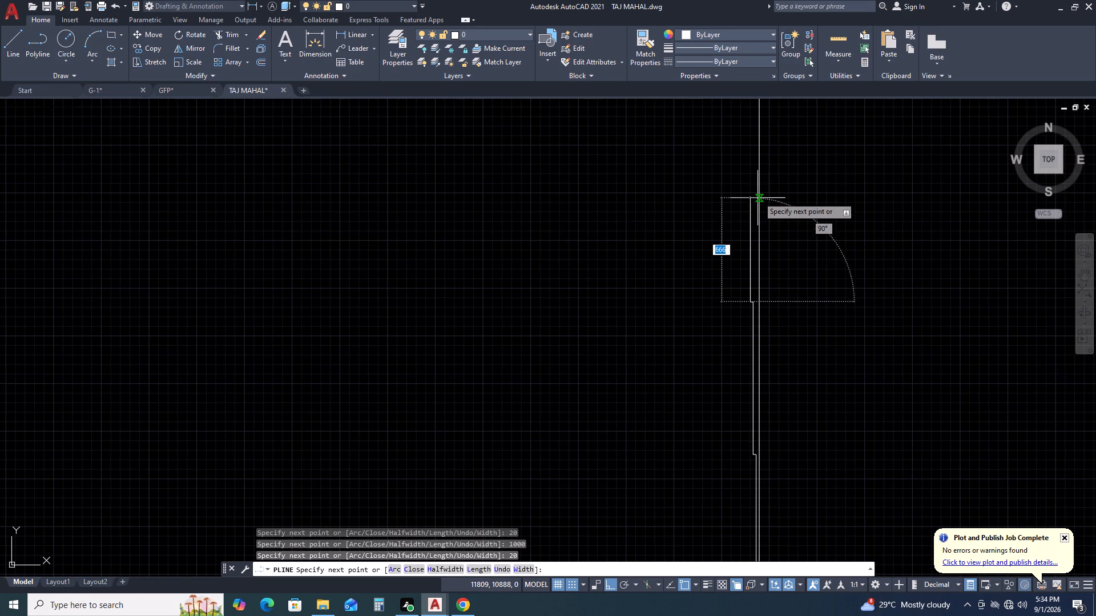
Add a fourth stage to the minaret polyline, 1000 upward, followed by leftward segments of 10 and 20.
{"action": "middle_click", "coordinate": [760, 406]}
{"action": "scroll", "coordinate": [763, 356], "scroll_direction": "down", "scroll_amount": 2}
{"action": "scroll", "coordinate": [753, 244], "scroll_direction": "up", "scroll_amount": 1}
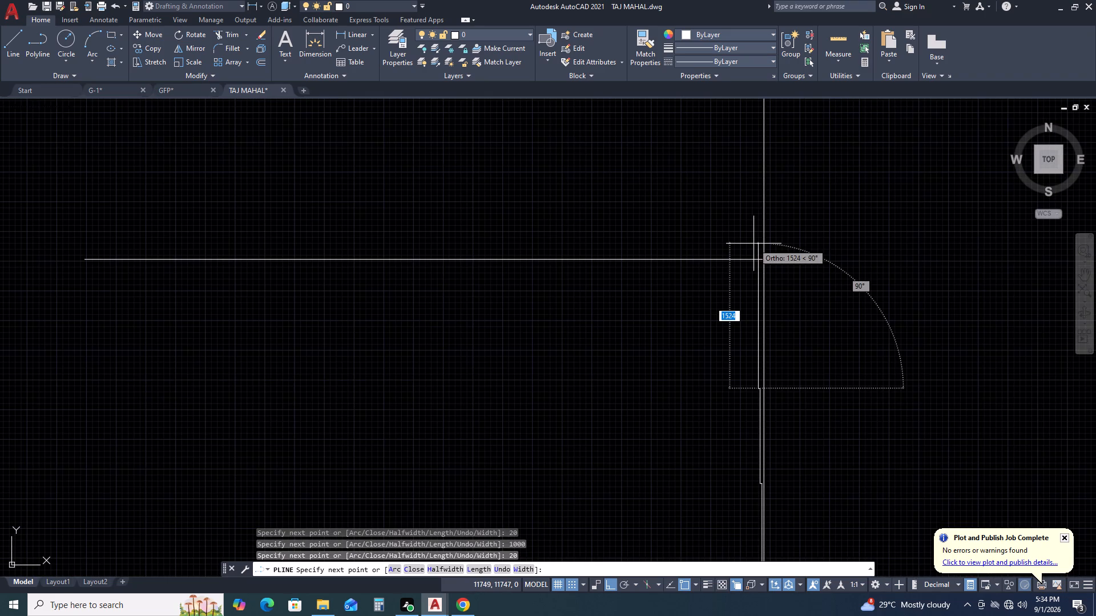
{"action": "type", "text": "100"}
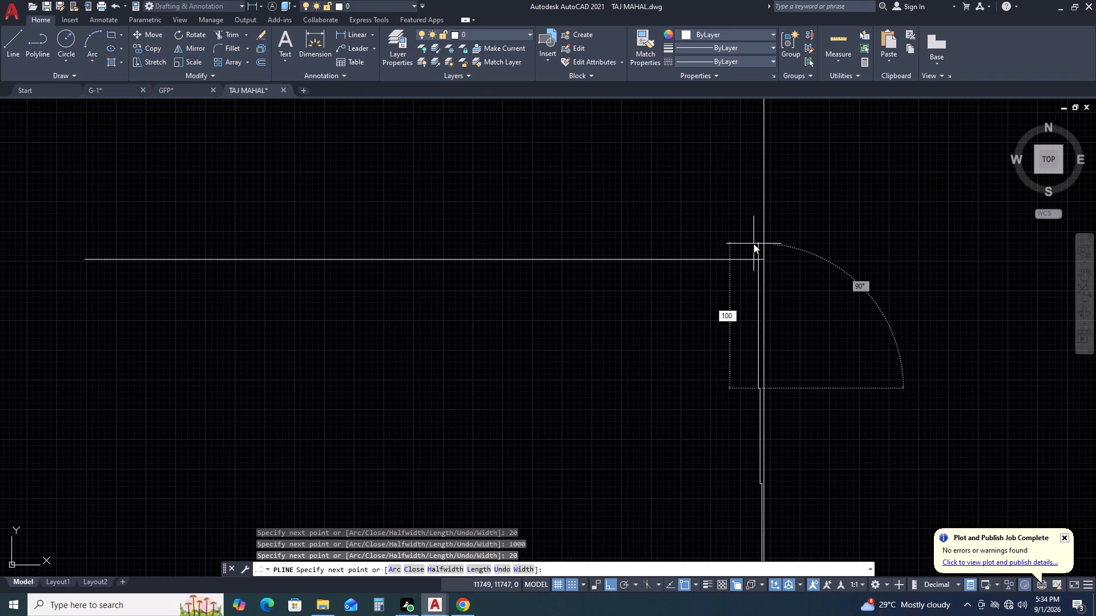
{"action": "key", "text": "0"}
{"action": "key", "text": "Return"}
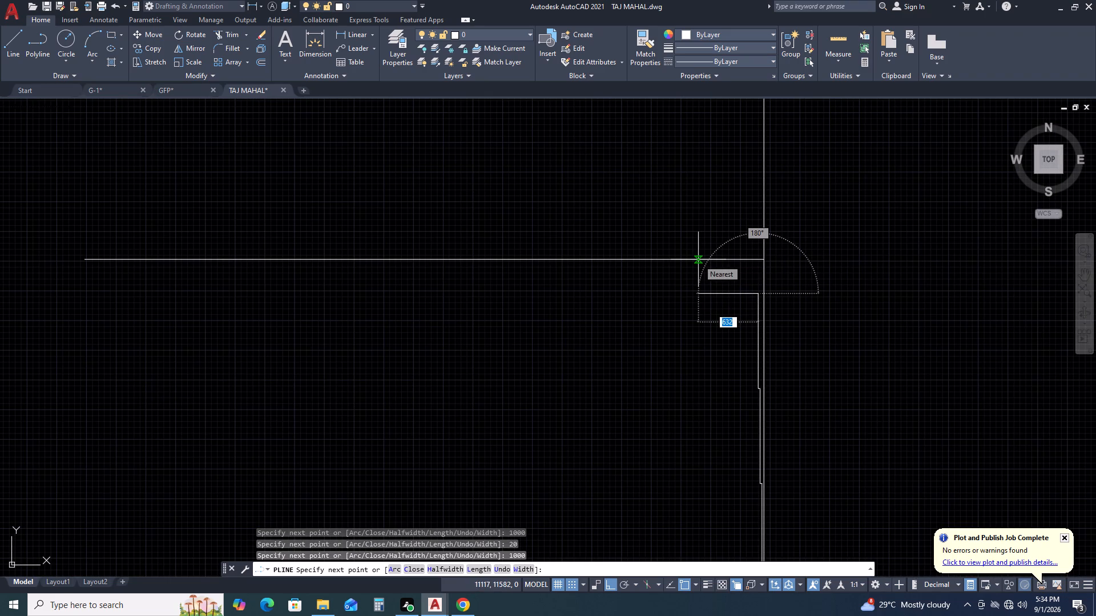
{"action": "type", "text": "10"}
{"action": "key", "text": "Return"}
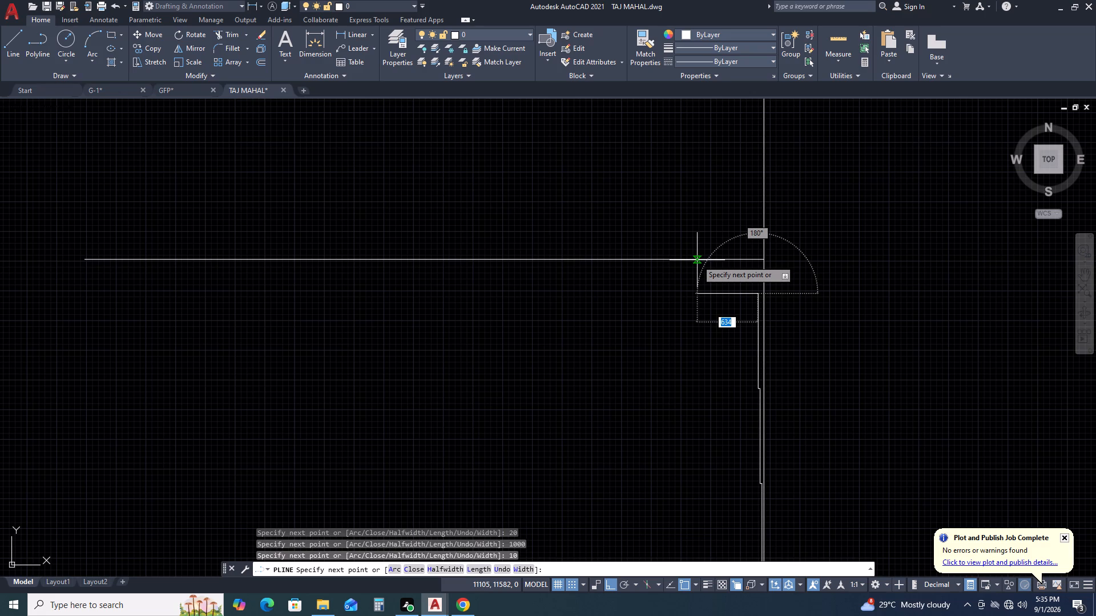
{"action": "key", "text": "BackSpace"}
{"action": "key", "text": "BackSpace"}
{"action": "type", "text": "20"}
{"action": "key", "text": "Return"}
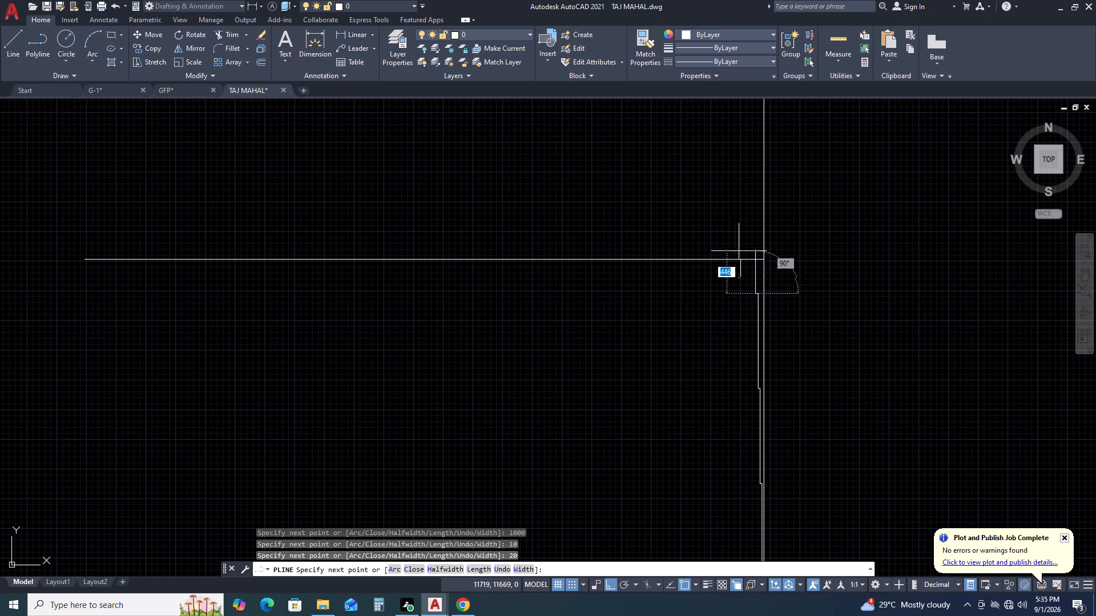
Run the minaret polyline straight up to meet the lowest horizontal guide line perpendicularly and end it there.
{"action": "scroll", "coordinate": [744, 250], "scroll_direction": "up", "scroll_amount": 2}
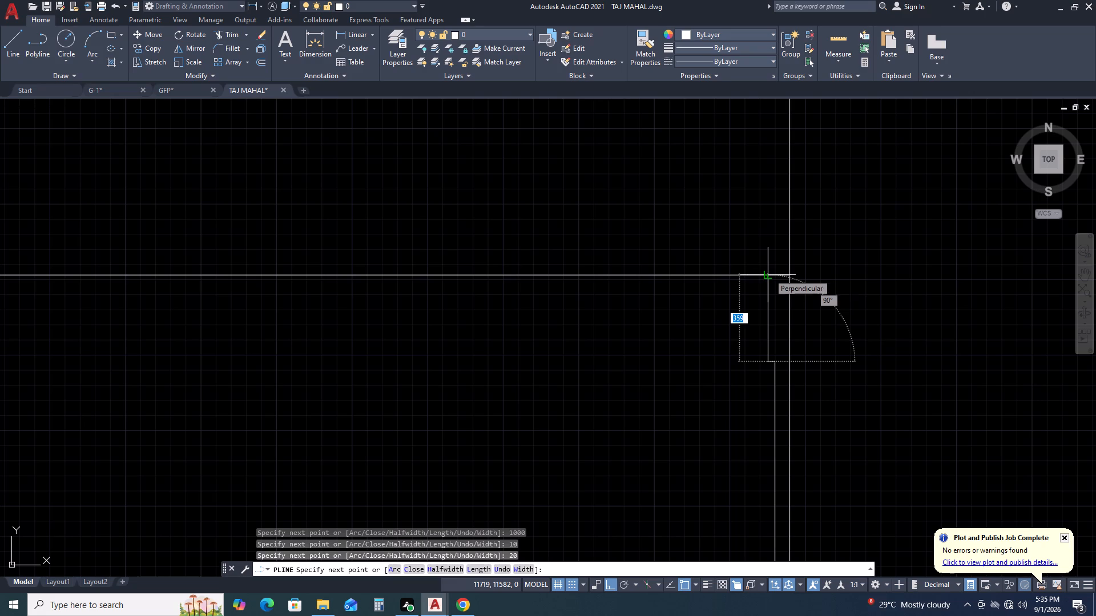
{"action": "left_click", "coordinate": [769, 275]}
{"action": "key", "text": "Escape"}
Mirror the stepped minaret polyline about the vertical line through the midpoint of the end block's top edge, keeping the original.
{"action": "scroll", "coordinate": [853, 233], "scroll_direction": "down", "scroll_amount": 5}
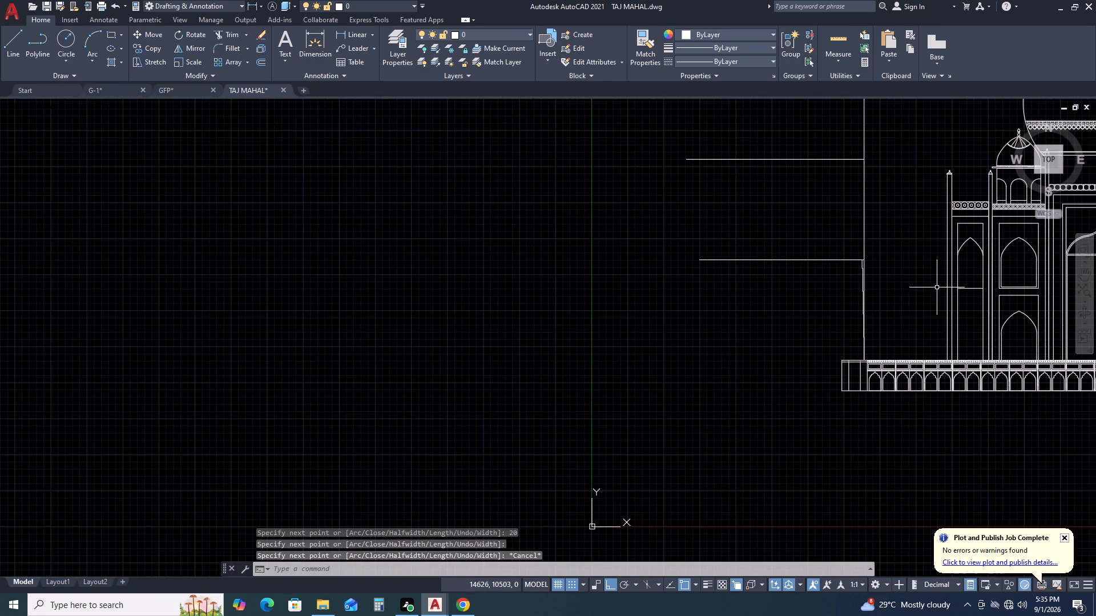
{"action": "middle_click_drag", "start_coordinate": [932, 291], "coordinate": [861, 291]}
{"action": "scroll", "coordinate": [780, 266], "scroll_direction": "up", "scroll_amount": 3}
{"action": "left_click", "coordinate": [795, 220]}
{"action": "scroll", "coordinate": [810, 234], "scroll_direction": "down", "scroll_amount": 3}
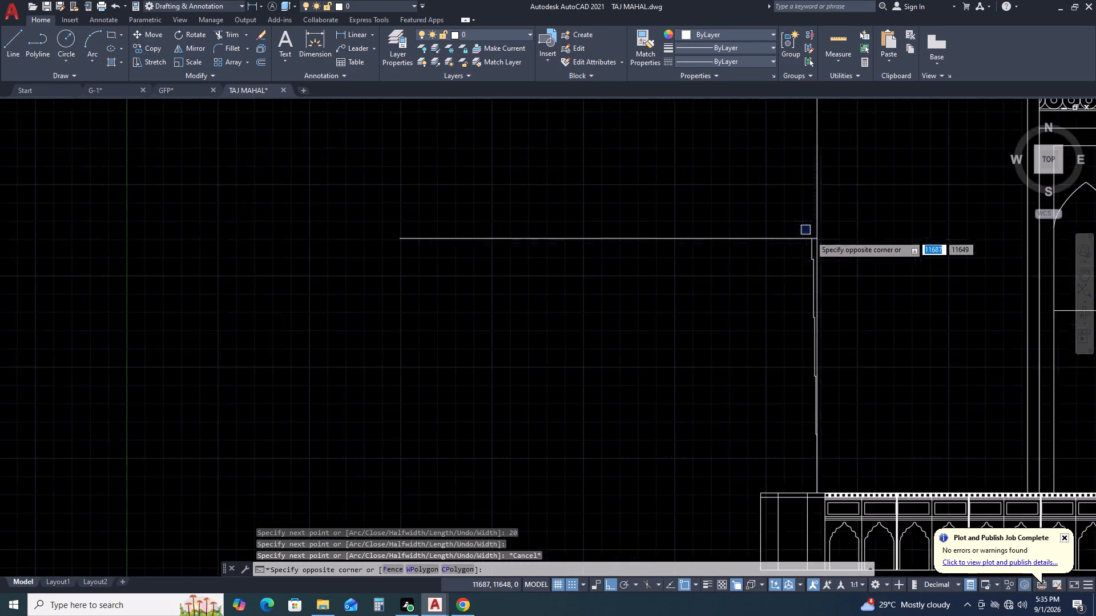
{"action": "scroll", "coordinate": [834, 338], "scroll_direction": "up", "scroll_amount": 2}
{"action": "left_click", "coordinate": [784, 334]}
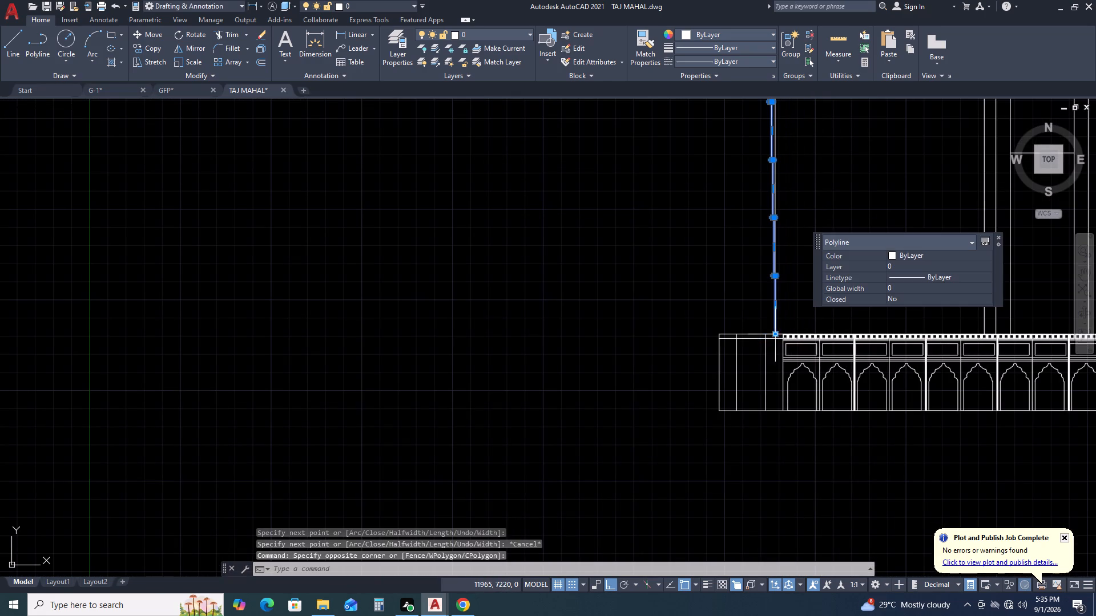
{"action": "middle_click_drag", "start_coordinate": [677, 221], "coordinate": [682, 367]}
{"action": "key", "text": "m"}
{"action": "key", "text": "i"}
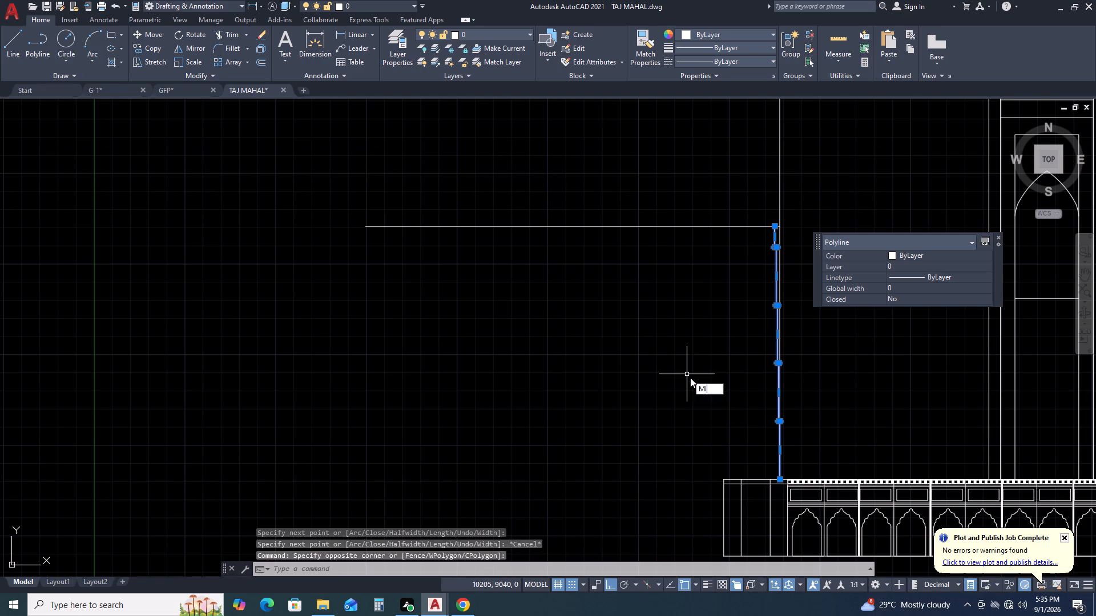
{"action": "key", "text": "space"}
{"action": "scroll", "coordinate": [772, 502], "scroll_direction": "up", "scroll_amount": 1}
{"action": "left_click", "coordinate": [747, 468]}
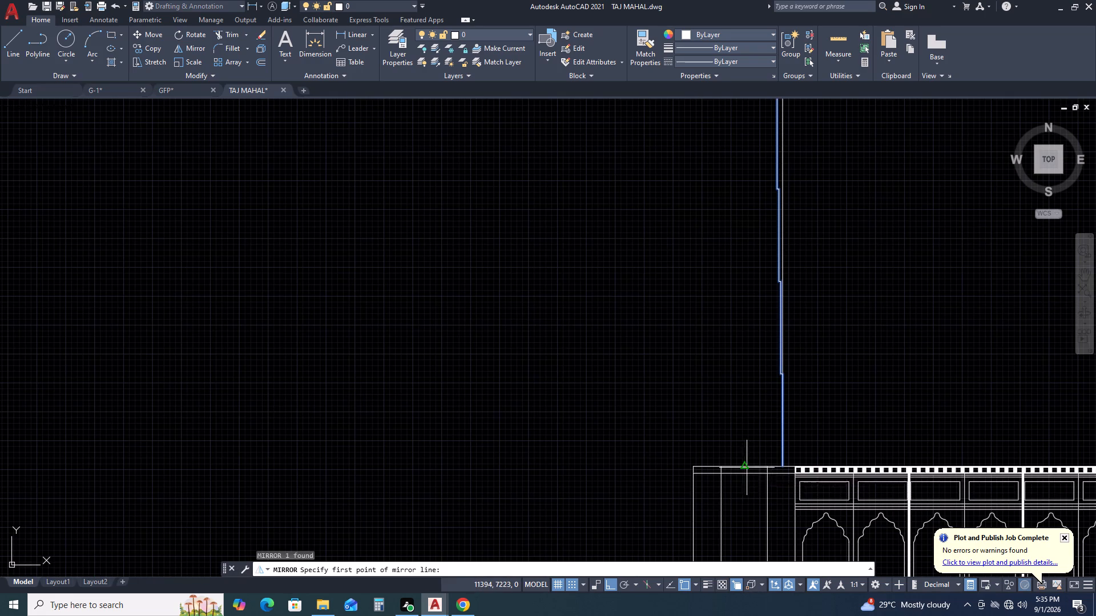
{"action": "scroll", "coordinate": [740, 266], "scroll_direction": "down", "scroll_amount": 2}
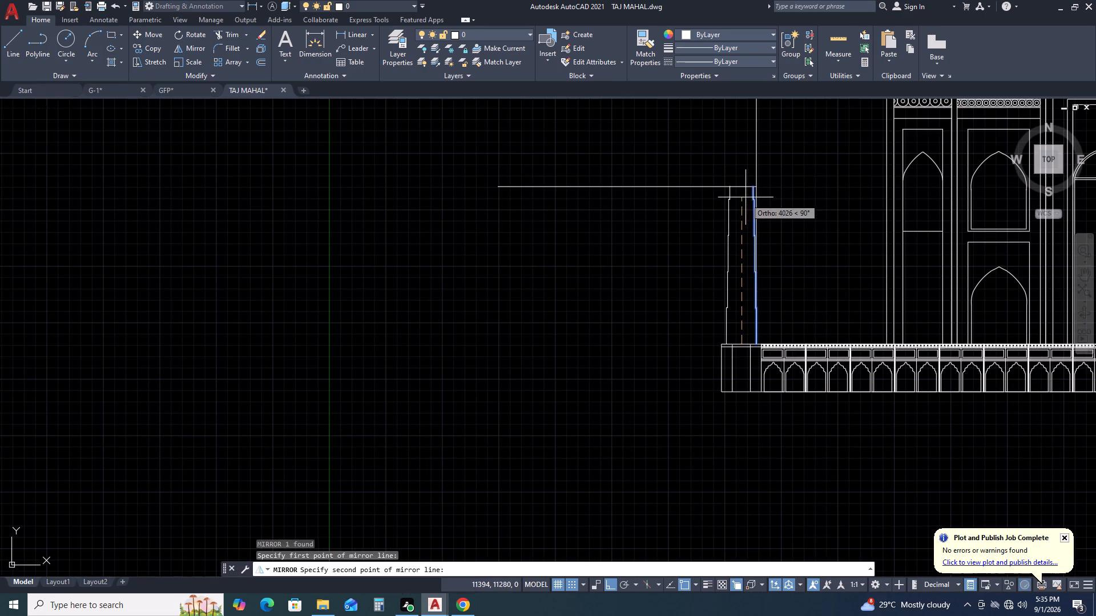
{"action": "left_click", "coordinate": [740, 188]}
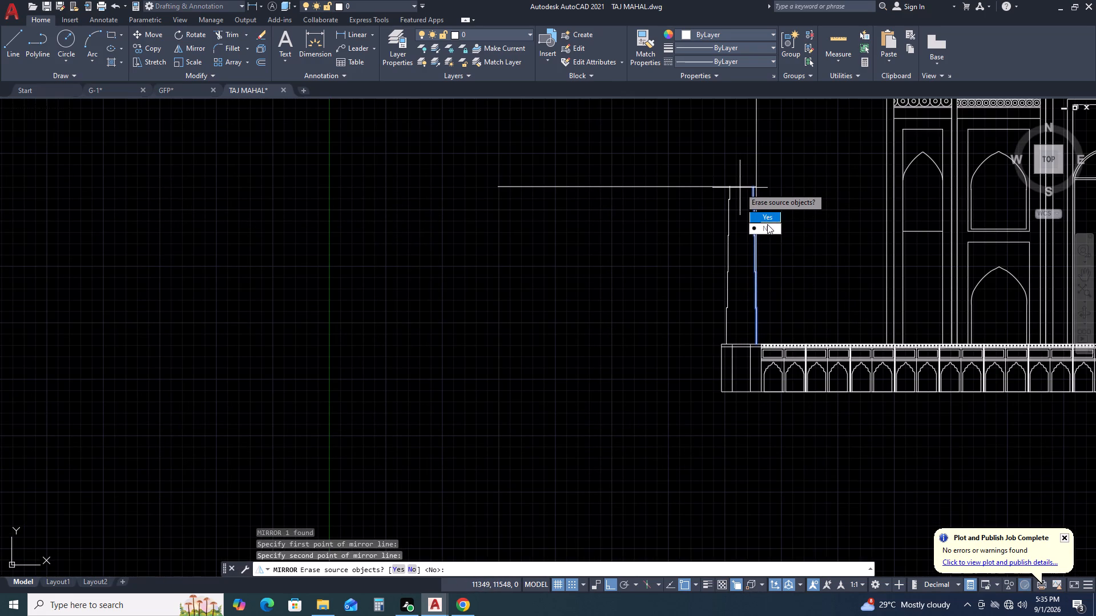
{"action": "left_click", "coordinate": [767, 228]}
Measure the horizontal gap between the top of the minaret's right outline and the vertical guide line with a linear dimension.
{"action": "middle_click_drag", "start_coordinate": [812, 160], "coordinate": [711, 363]}
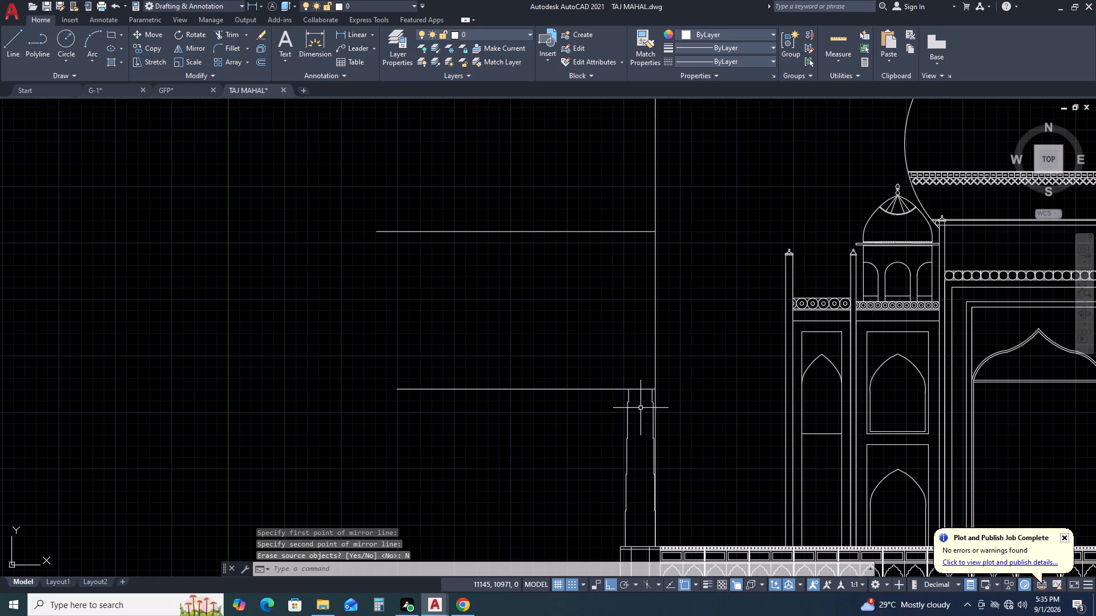
{"action": "middle_click", "coordinate": [671, 356]}
{"action": "middle_click_drag", "start_coordinate": [671, 355], "coordinate": [667, 324]}
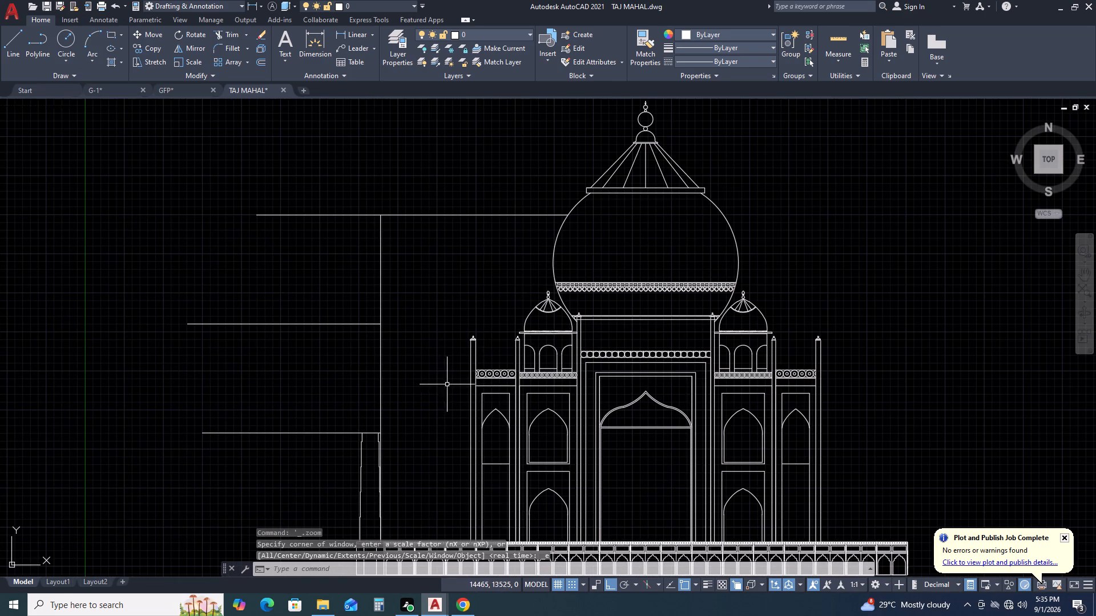
{"action": "middle_click_drag", "start_coordinate": [459, 405], "coordinate": [610, 302]}
{"action": "middle_click", "coordinate": [631, 283]}
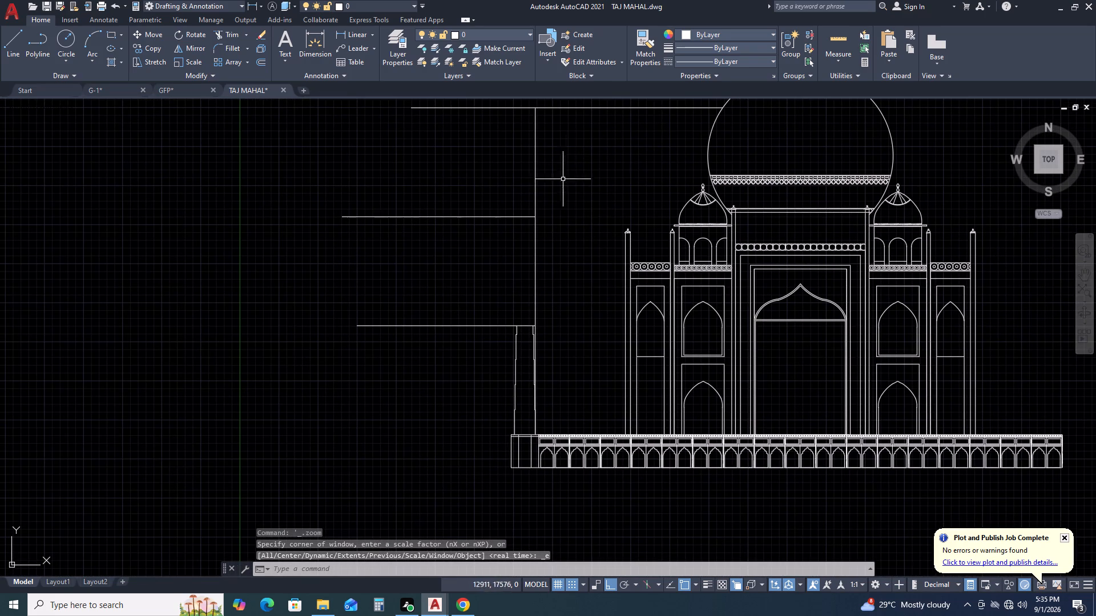
{"action": "scroll", "coordinate": [521, 343], "scroll_direction": "up", "scroll_amount": 3}
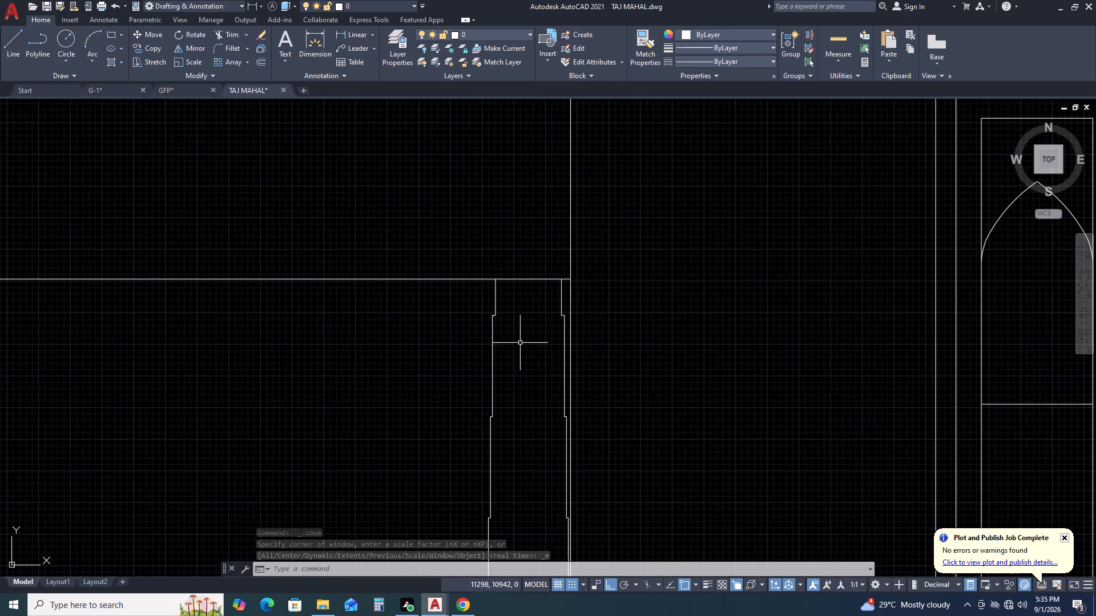
{"action": "scroll", "coordinate": [538, 313], "scroll_direction": "up", "scroll_amount": 1}
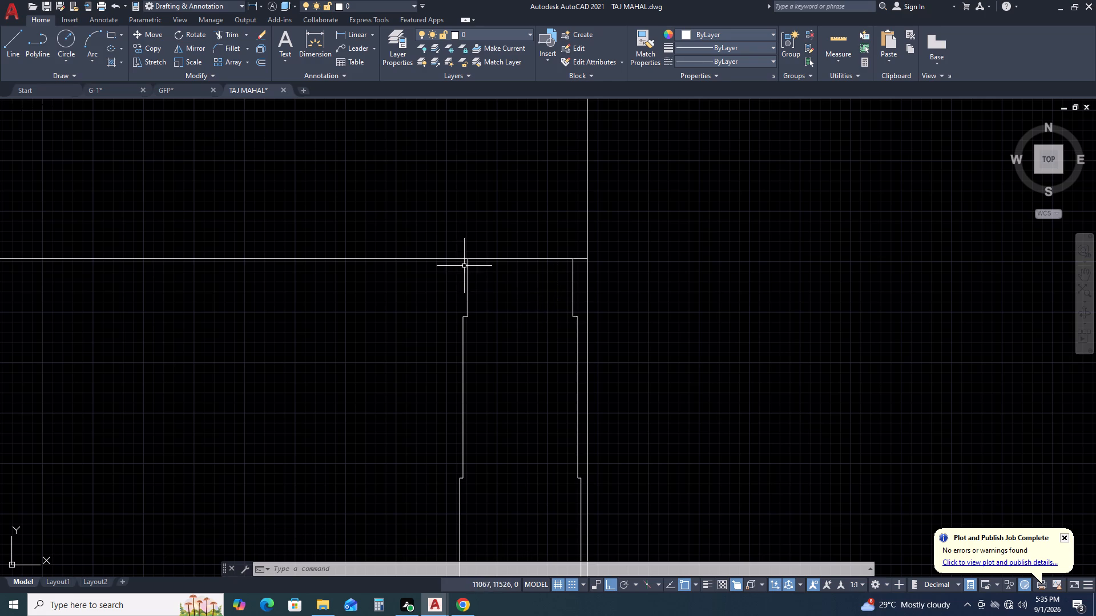
{"action": "middle_click_drag", "start_coordinate": [465, 265], "coordinate": [500, 277]}
{"action": "middle_click_drag", "start_coordinate": [547, 284], "coordinate": [561, 284]}
{"action": "middle_click_drag", "start_coordinate": [566, 284], "coordinate": [628, 279]}
{"action": "middle_click", "coordinate": [638, 276]}
{"action": "scroll", "coordinate": [680, 268], "scroll_direction": "up", "scroll_amount": 2}
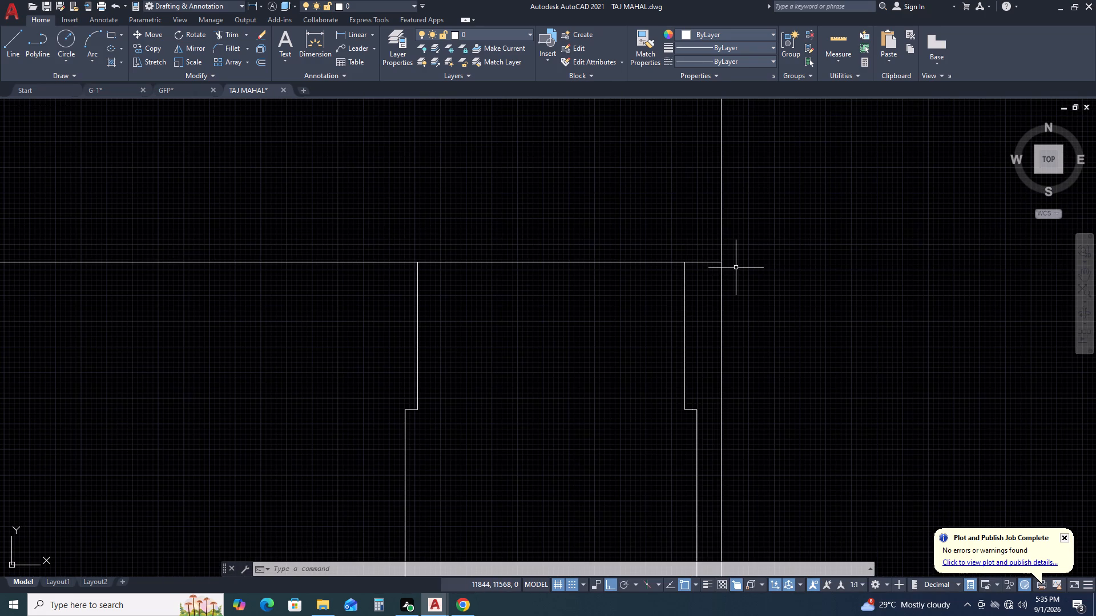
{"action": "key", "text": "d"}
{"action": "key", "text": "l"}
{"action": "key", "text": "i"}
{"action": "key", "text": "space"}
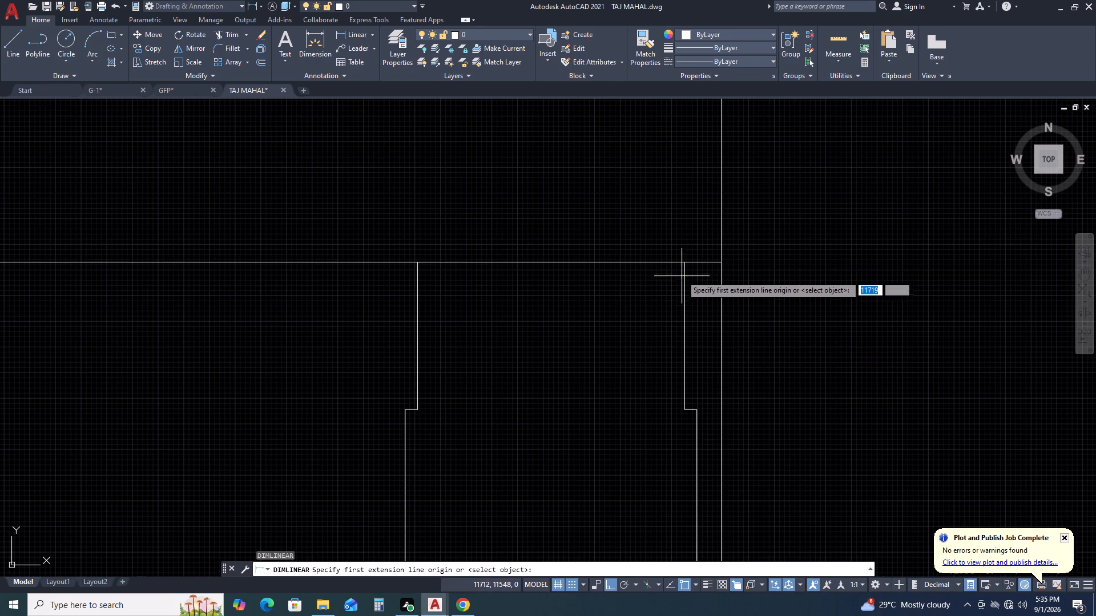
{"action": "left_click", "coordinate": [686, 261]}
{"action": "left_click", "coordinate": [723, 261]}
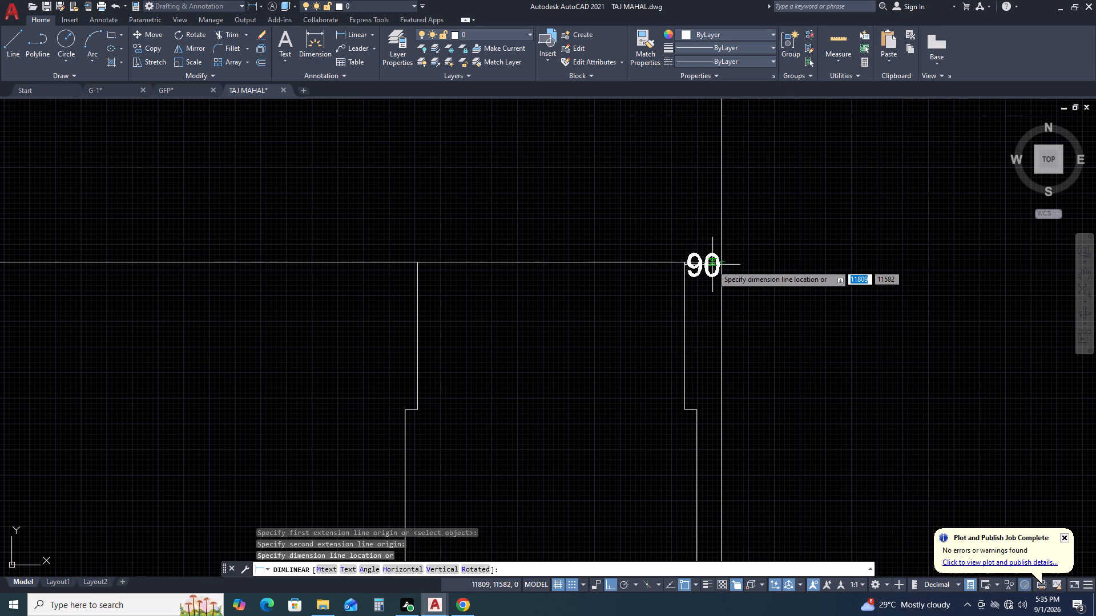
{"action": "key", "text": "Escape"}
Draw a line 90 long to the left from the top end of the mirrored minaret outline.
{"action": "type", "text": "L"}
{"action": "key", "text": "space"}
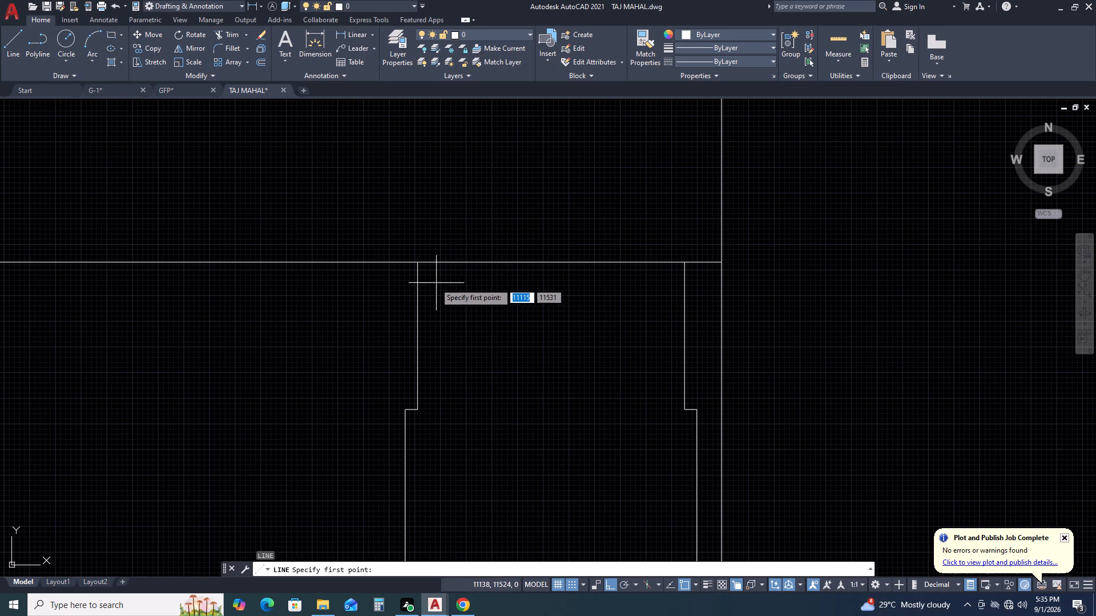
{"action": "left_click", "coordinate": [417, 262]}
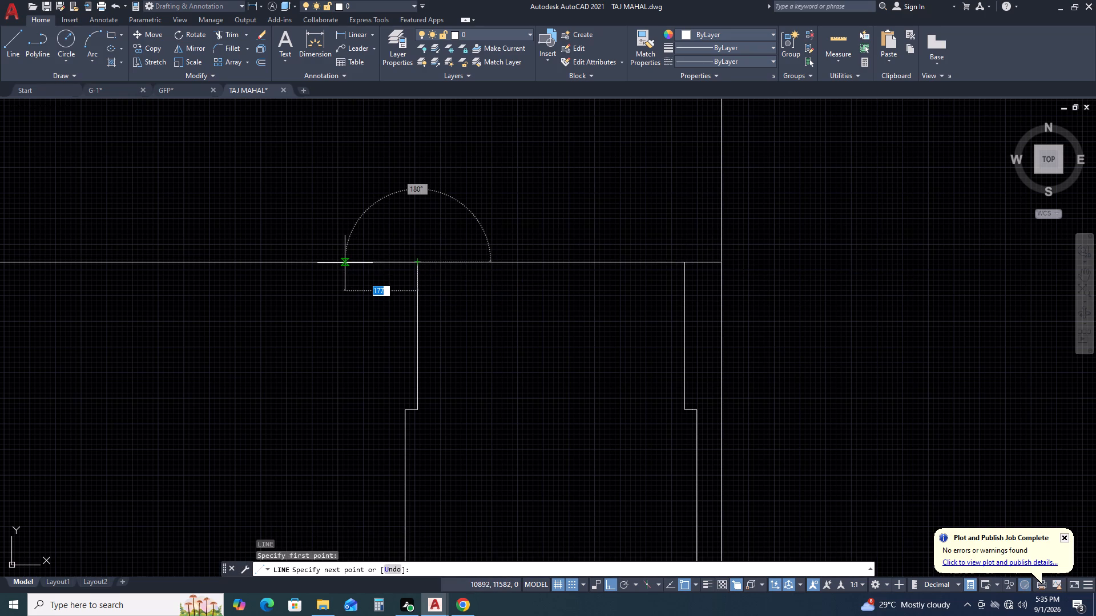
{"action": "key", "text": "9"}
{"action": "key", "text": "0"}
{"action": "key", "text": "Return"}
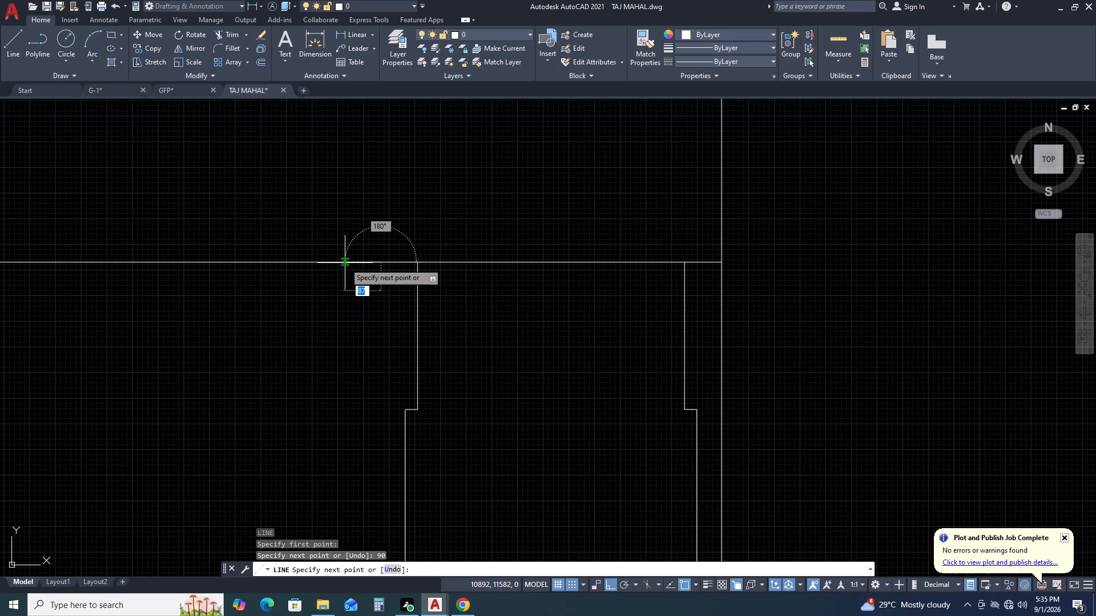
{"action": "key", "text": "Escape"}
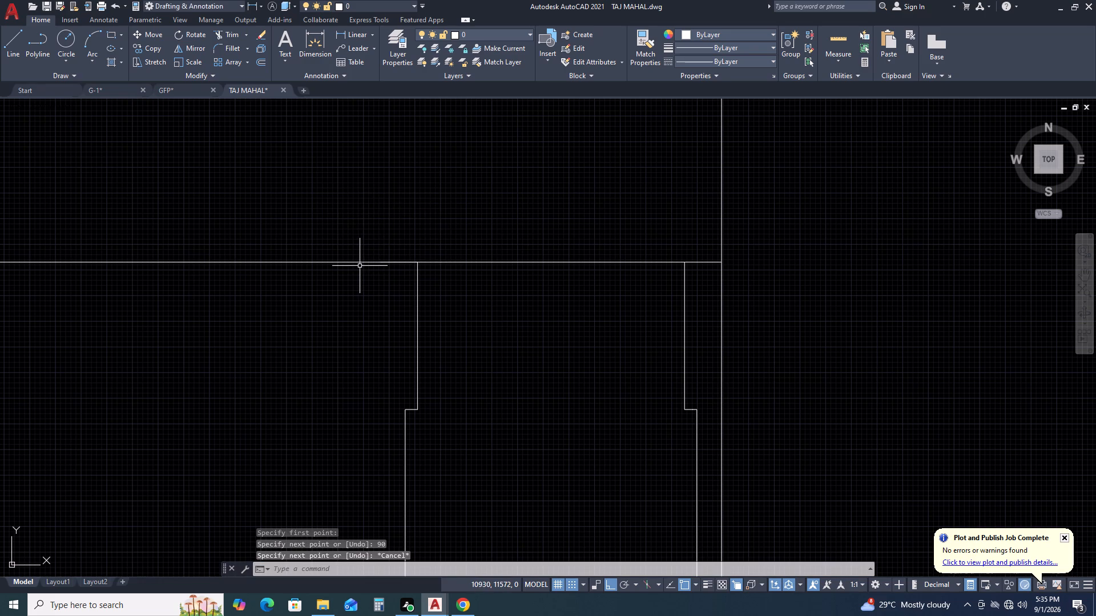
Trim away the part of the lowest horizontal guide line left of the 90-long overhang at the minaret's top.
{"action": "key", "text": "t"}
{"action": "key", "text": "r"}
{"action": "key", "text": "space"}
{"action": "left_click", "coordinate": [339, 243]}
{"action": "left_click", "coordinate": [314, 282]}
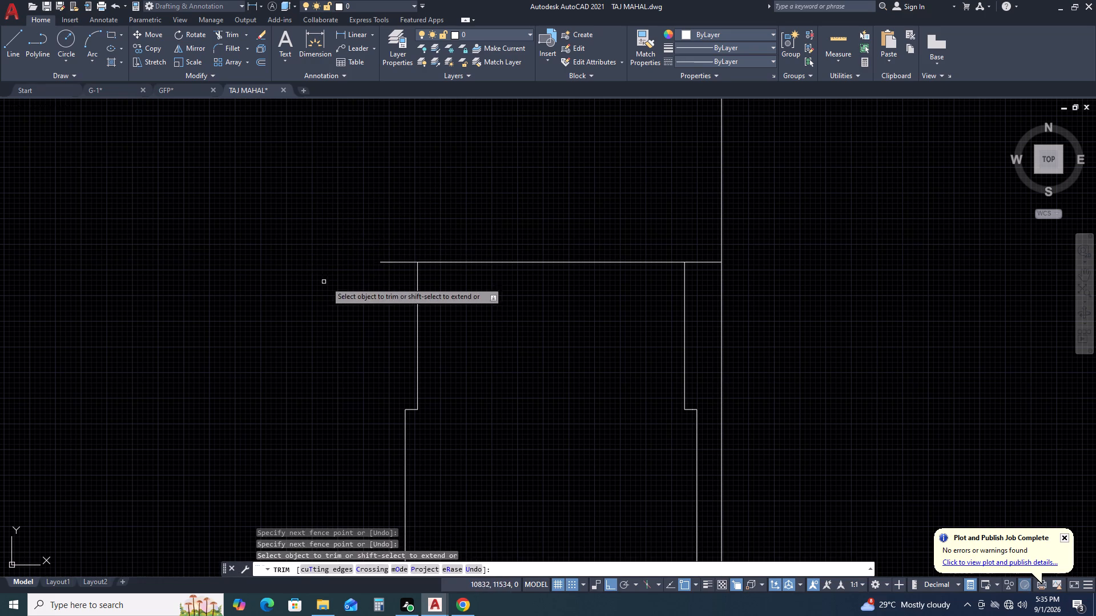
{"action": "middle_click_drag", "start_coordinate": [517, 293], "coordinate": [570, 364]}
{"action": "key", "text": "Escape"}
Join the minaret's top line and the 90-long overhang line into one line.
{"action": "scroll", "coordinate": [572, 310], "scroll_direction": "down", "scroll_amount": 2}
{"action": "scroll", "coordinate": [660, 356], "scroll_direction": "down", "scroll_amount": 3}
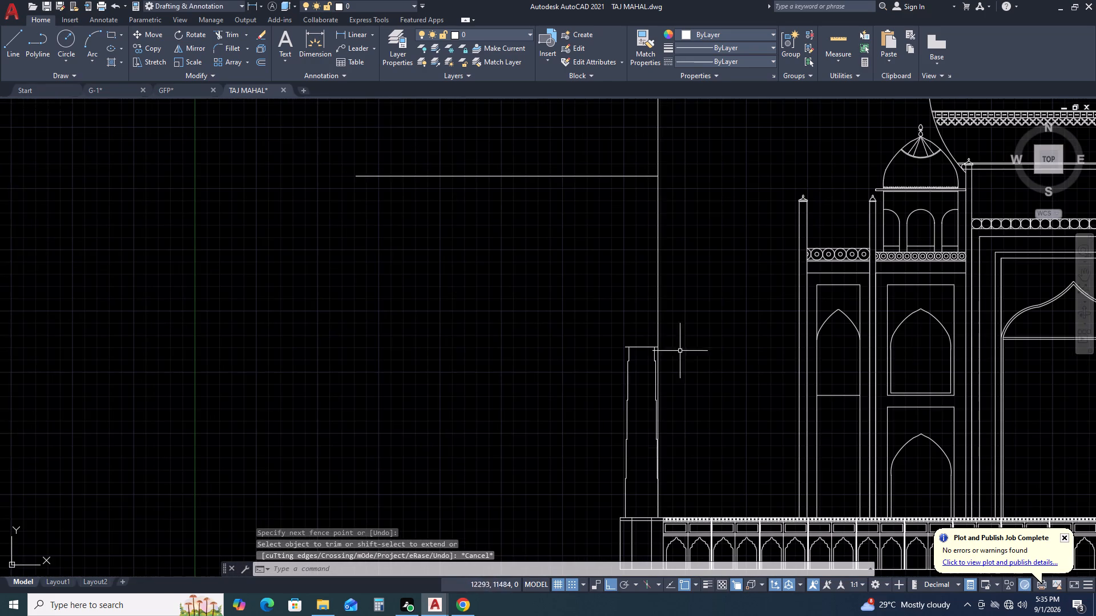
{"action": "scroll", "coordinate": [623, 346], "scroll_direction": "up", "scroll_amount": 2}
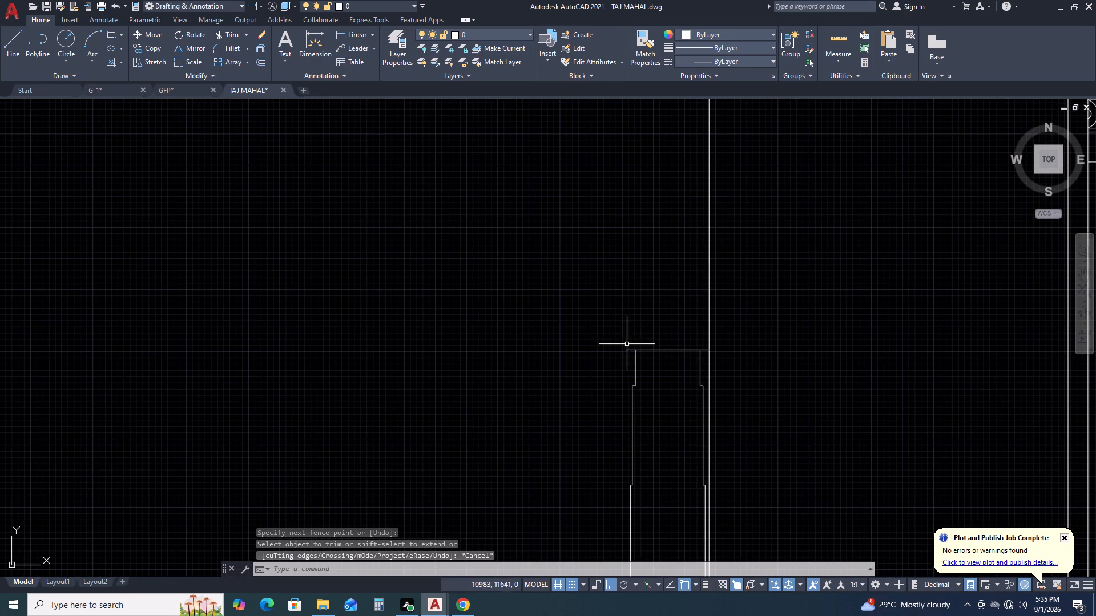
{"action": "middle_click_drag", "start_coordinate": [673, 361], "coordinate": [675, 345]}
{"action": "middle_click", "coordinate": [672, 296]}
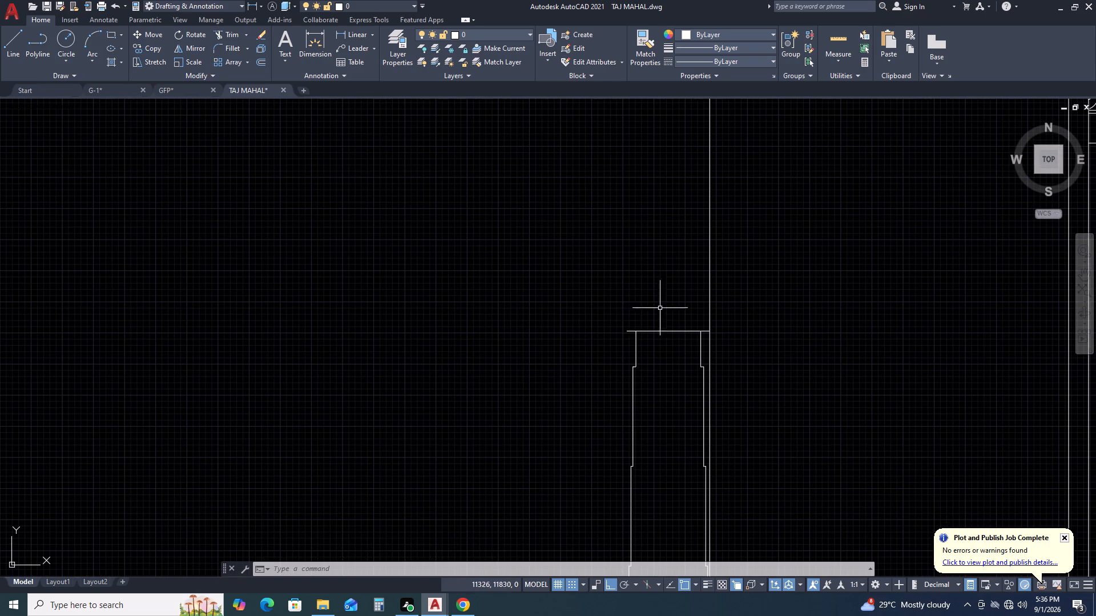
{"action": "scroll", "coordinate": [667, 345], "scroll_direction": "up", "scroll_amount": 1}
{"action": "left_click", "coordinate": [666, 347]}
{"action": "left_click", "coordinate": [658, 307]}
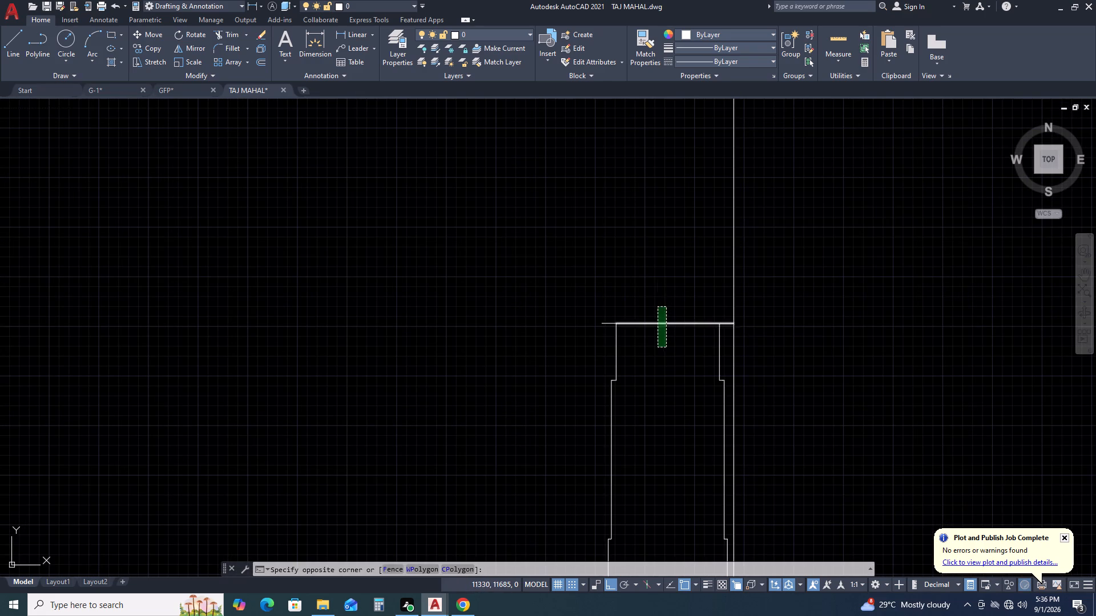
{"action": "scroll", "coordinate": [599, 327], "scroll_direction": "up", "scroll_amount": 3}
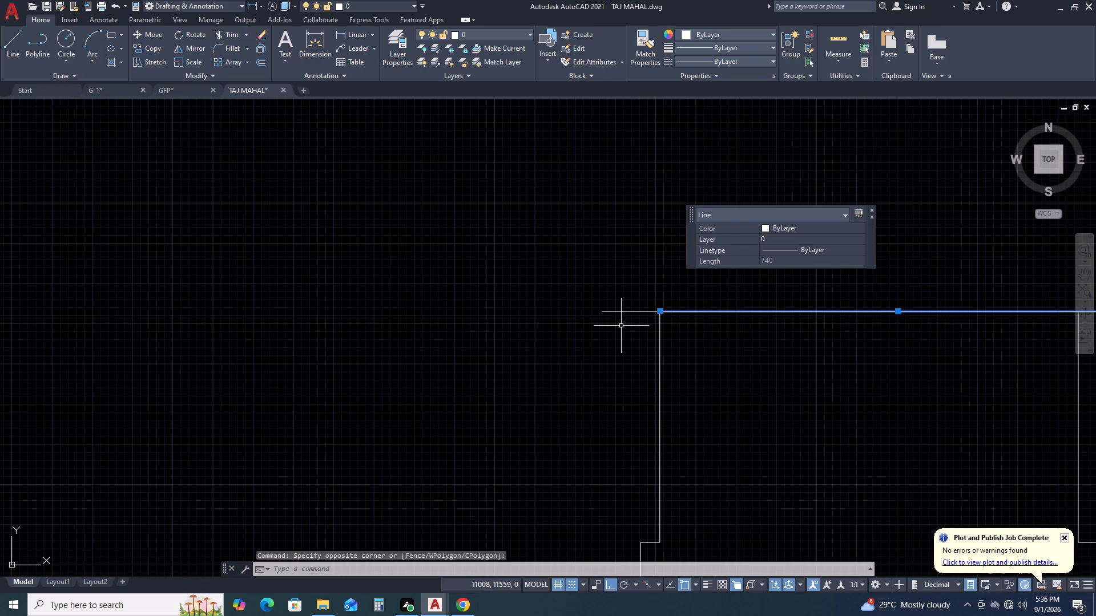
{"action": "left_click", "coordinate": [621, 326]}
{"action": "left_click", "coordinate": [600, 286]}
{"action": "key", "text": "j"}
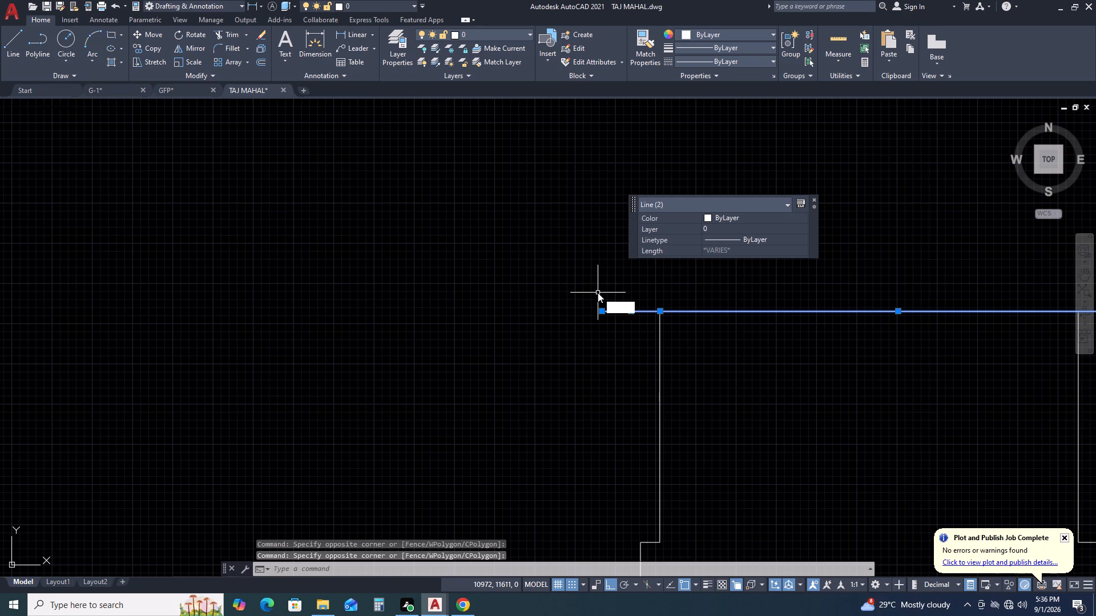
{"action": "key", "text": "Return"}
Offset the joined cap line at the minaret's top 50 downward.
{"action": "left_click_drag", "start_coordinate": [738, 314], "coordinate": [721, 301]}
{"action": "left_click", "coordinate": [691, 272]}
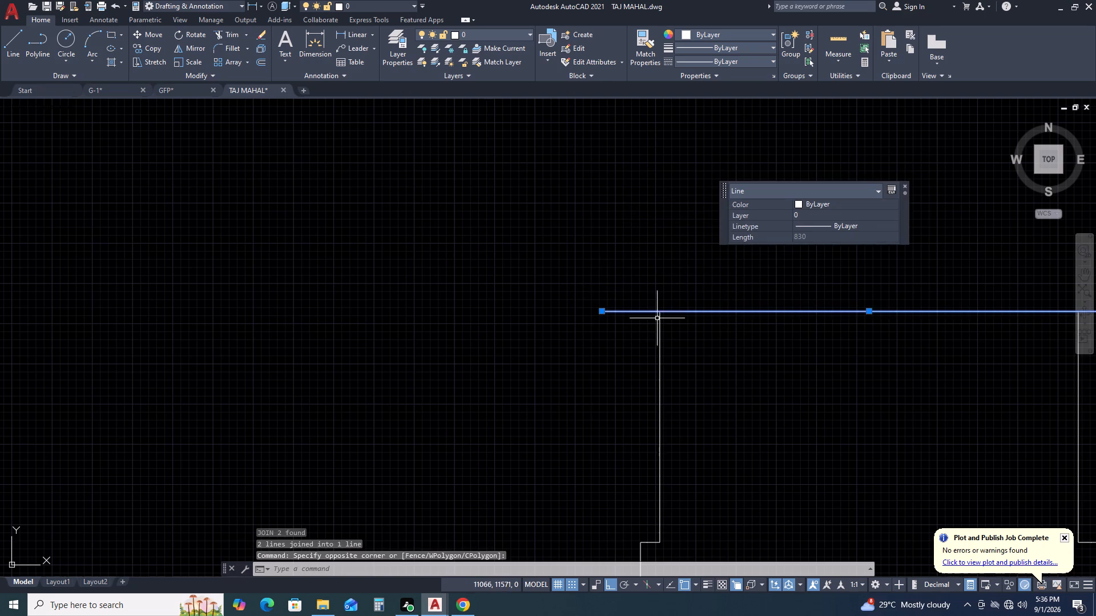
{"action": "scroll", "coordinate": [655, 323], "scroll_direction": "down", "scroll_amount": 1}
{"action": "middle_click_drag", "start_coordinate": [705, 321], "coordinate": [631, 303]}
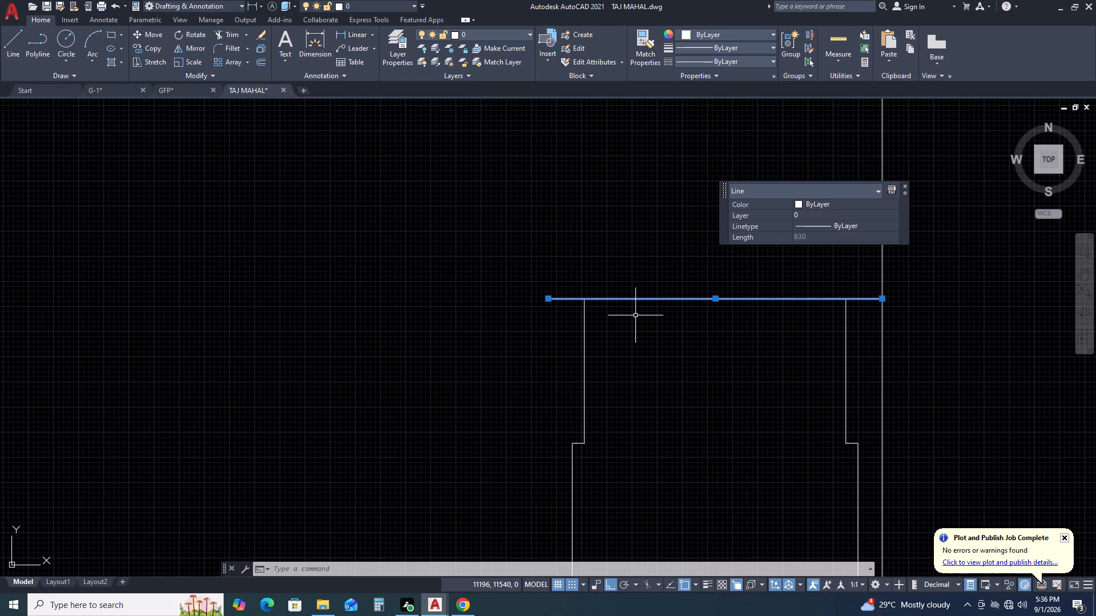
{"action": "key", "text": "o"}
{"action": "key", "text": "space"}
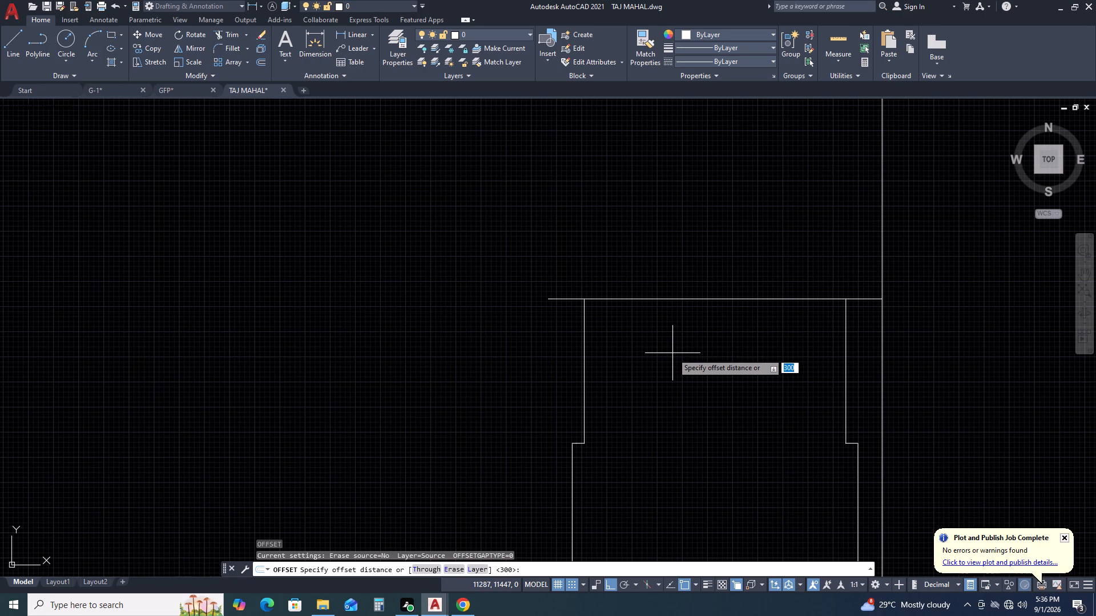
{"action": "type", "text": "50"}
{"action": "key", "text": "Return"}
{"action": "left_click", "coordinate": [714, 343]}
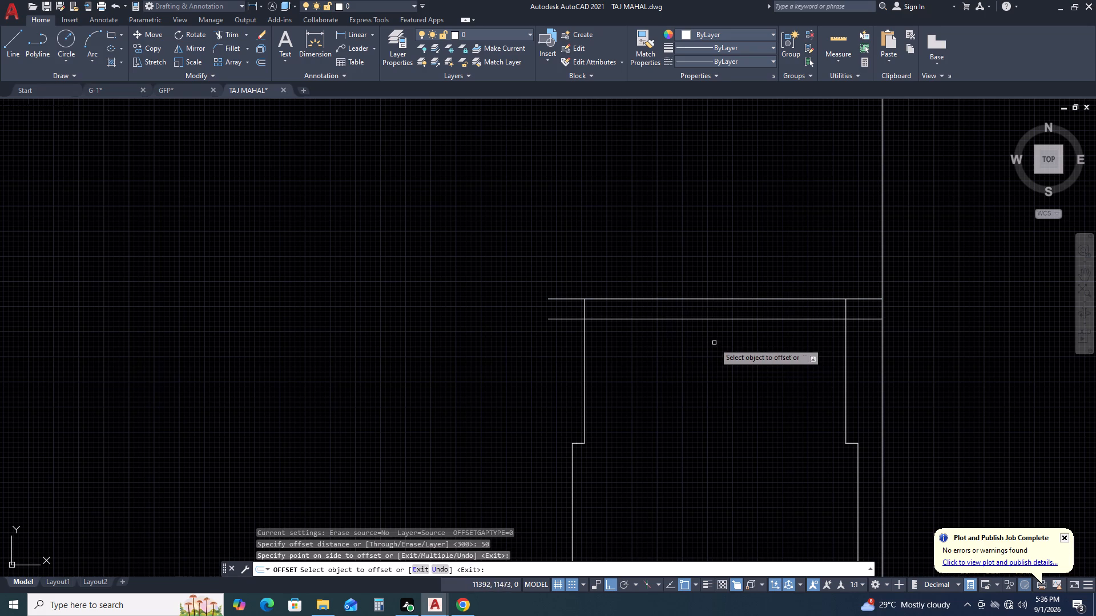
Offset the joined cap line 50 upward, and offset that copy another 50 upward.
{"action": "middle_click_drag", "start_coordinate": [689, 194], "coordinate": [681, 213]}
{"action": "scroll", "coordinate": [732, 281], "scroll_direction": "down", "scroll_amount": 3}
{"action": "scroll", "coordinate": [832, 285], "scroll_direction": "down", "scroll_amount": 2}
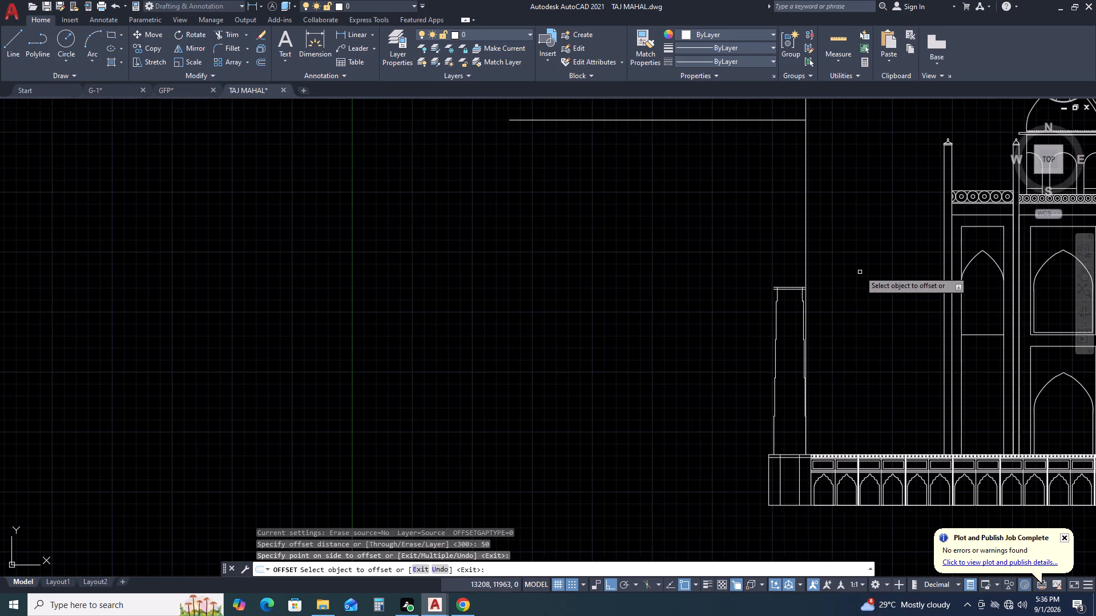
{"action": "middle_click_drag", "start_coordinate": [840, 269], "coordinate": [727, 270]}
{"action": "middle_click_drag", "start_coordinate": [681, 275], "coordinate": [601, 276]}
{"action": "scroll", "coordinate": [598, 285], "scroll_direction": "up", "scroll_amount": 1}
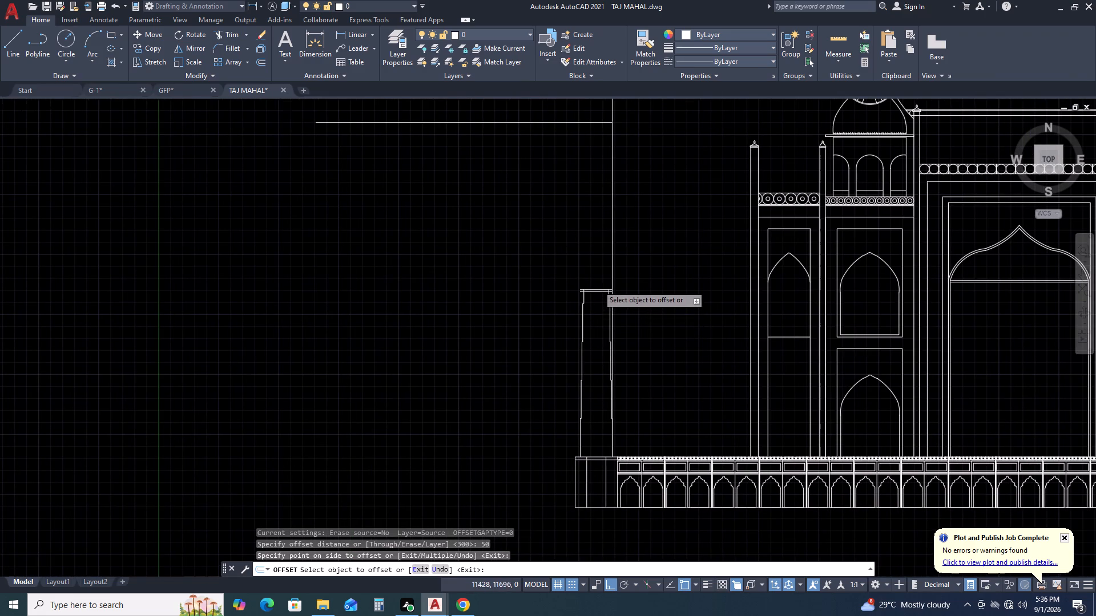
{"action": "scroll", "coordinate": [598, 285], "scroll_direction": "up", "scroll_amount": 1}
{"action": "left_click", "coordinate": [601, 295]}
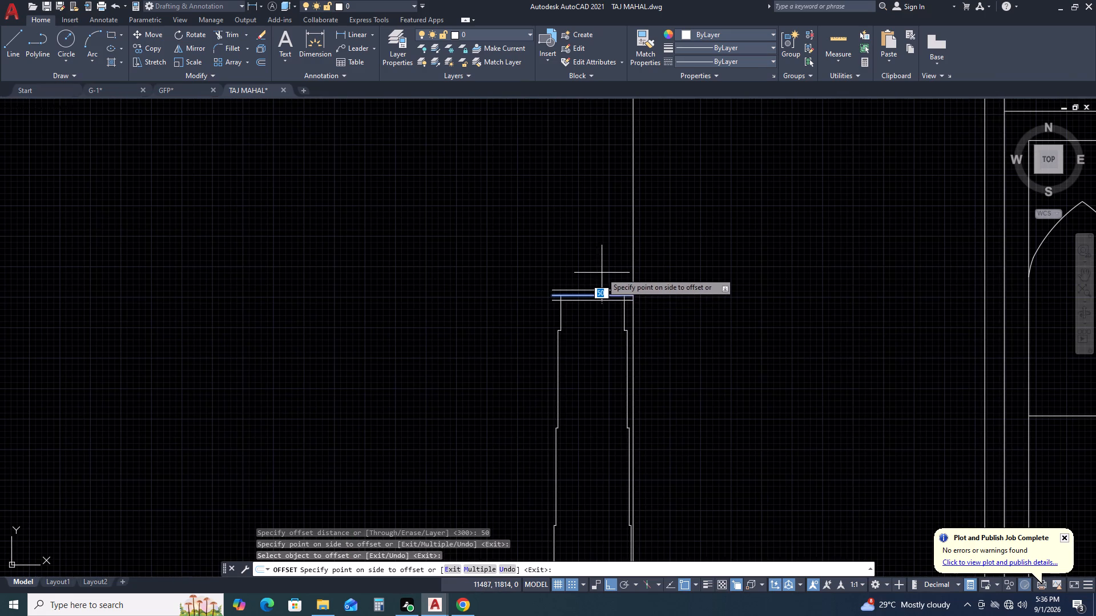
{"action": "left_click", "coordinate": [602, 273]}
{"action": "left_click", "coordinate": [605, 291]}
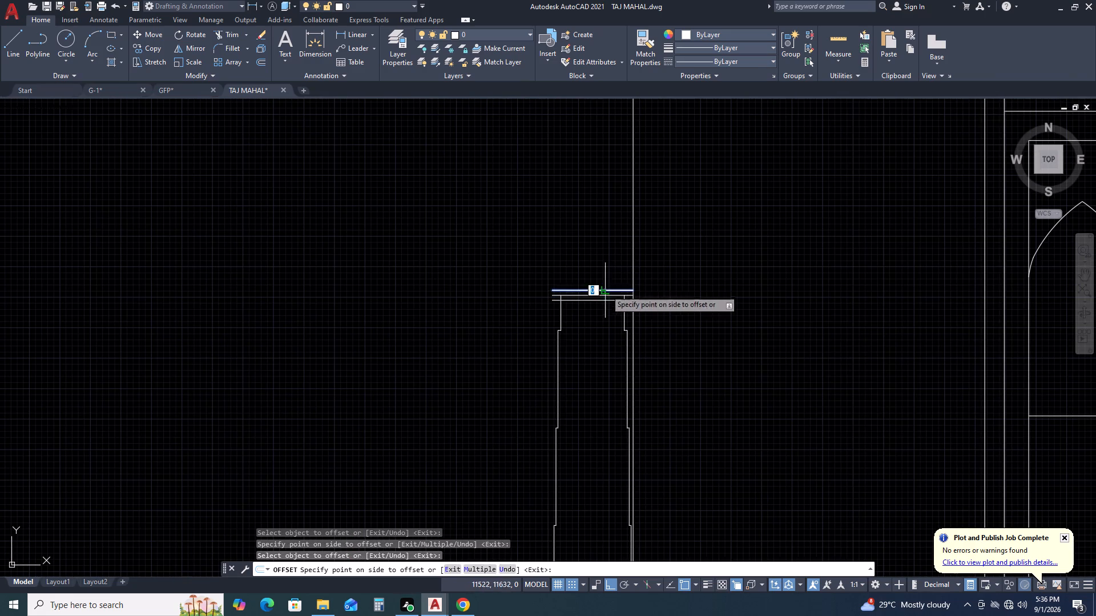
{"action": "left_click", "coordinate": [609, 278]}
{"action": "key", "text": "Escape"}
Erase the intermediate cap line 50 above the minaret's top edge.
{"action": "scroll", "coordinate": [587, 289], "scroll_direction": "up", "scroll_amount": 2}
{"action": "left_click", "coordinate": [589, 291]}
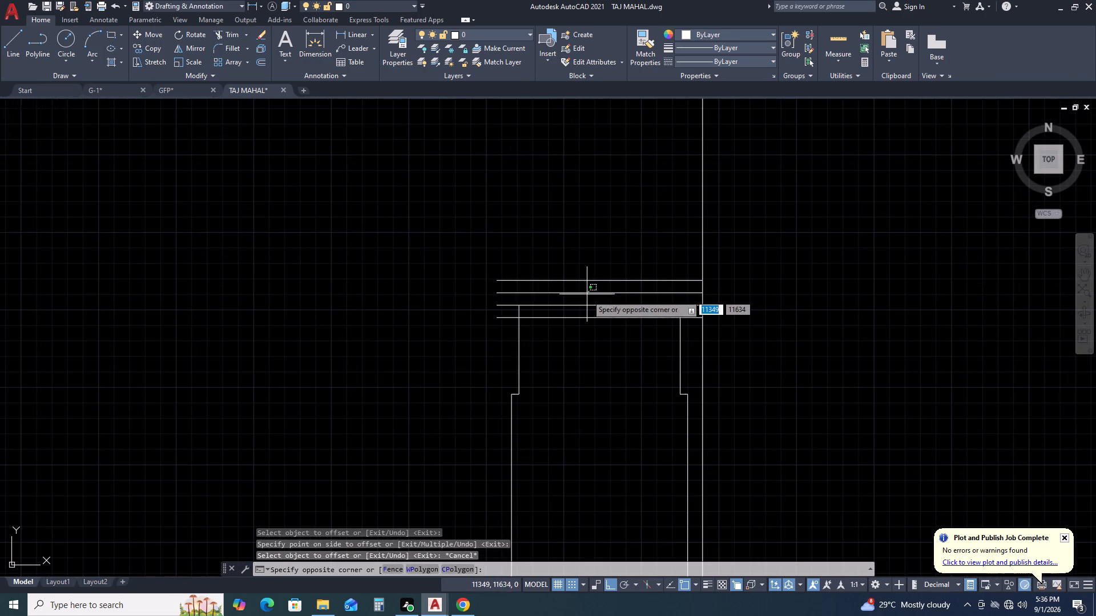
{"action": "left_click", "coordinate": [586, 295]}
{"action": "key", "text": "Delete"}
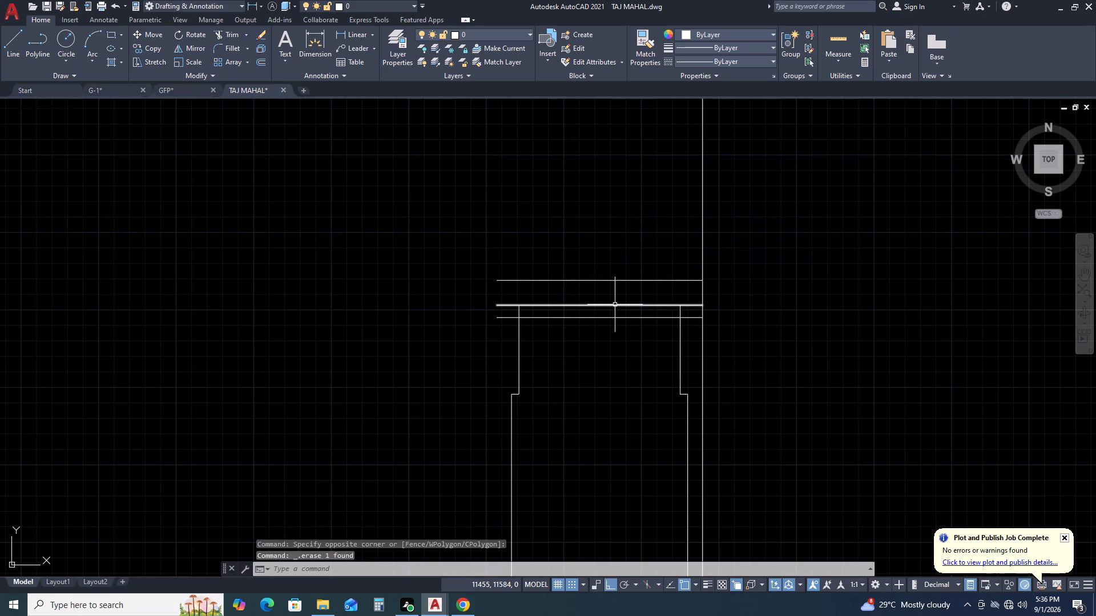
Fillet the upper cap band's two parallel lines at both ends to give it semicircular ends.
{"action": "type", "text": "F"}
{"action": "key", "text": "space"}
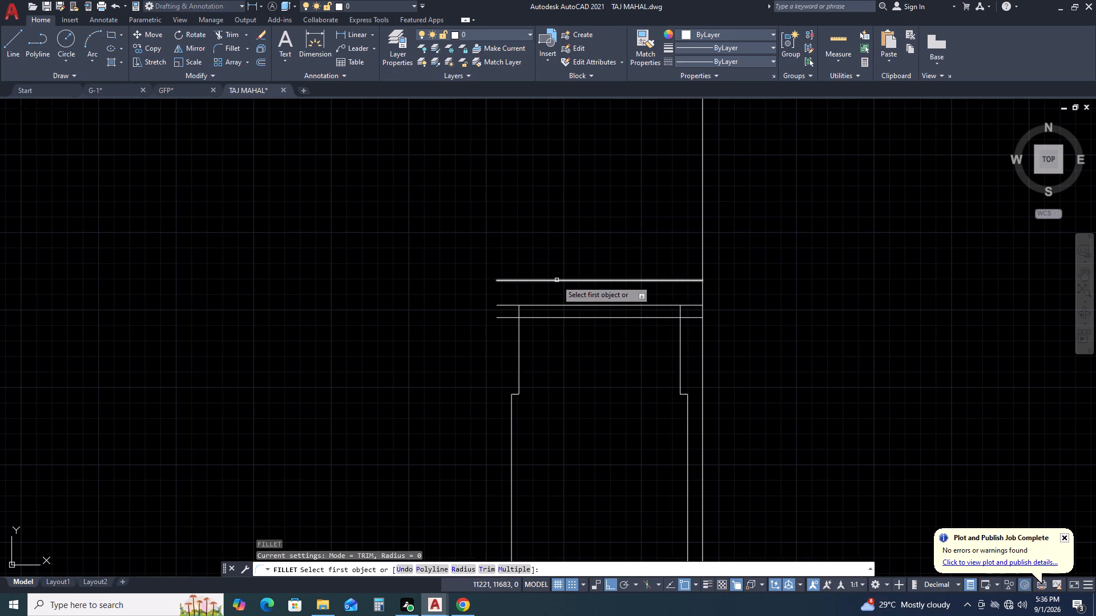
{"action": "left_click", "coordinate": [557, 280]}
{"action": "left_click", "coordinate": [506, 305]}
{"action": "key", "text": "space"}
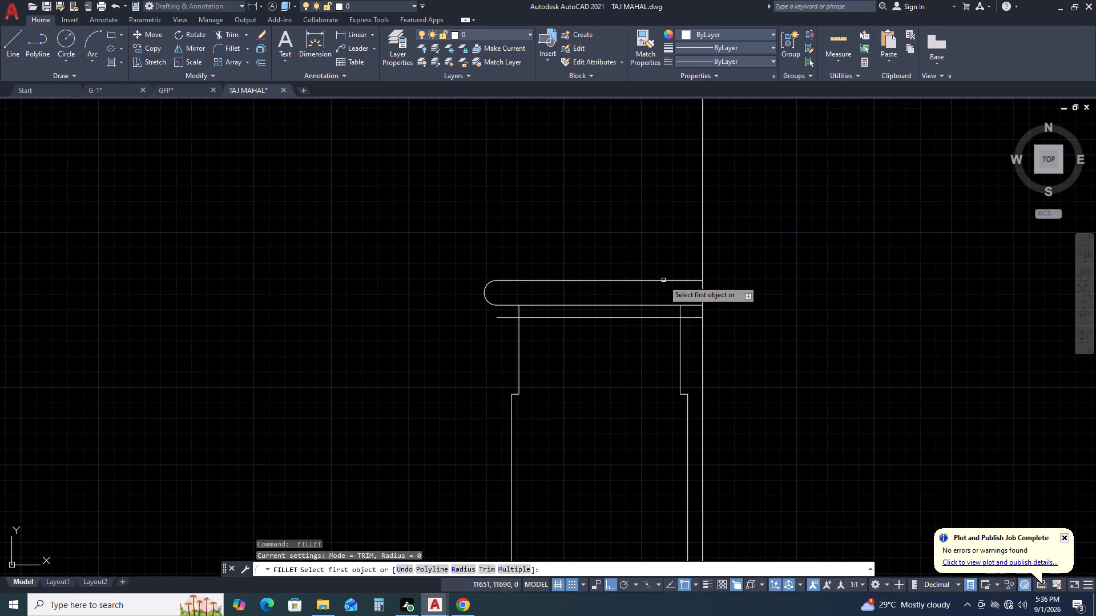
{"action": "left_click", "coordinate": [665, 280]}
{"action": "left_click", "coordinate": [671, 305]}
Fillet the lower, 50-high cap band's two parallel lines at both ends to give it semicircular ends.
{"action": "key", "text": "space"}
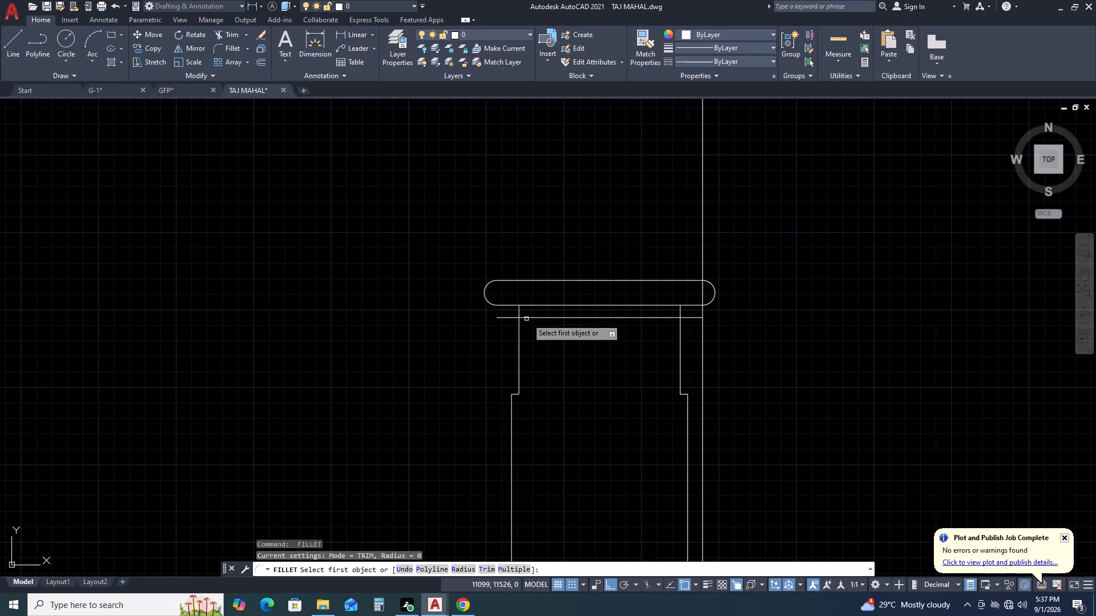
{"action": "left_click", "coordinate": [529, 317]}
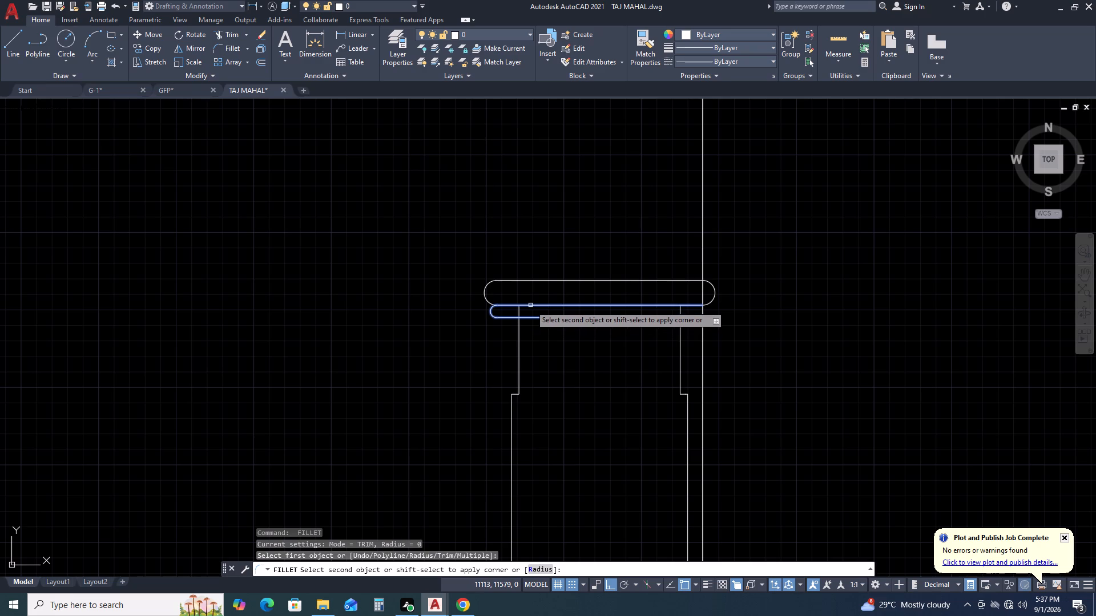
{"action": "left_click", "coordinate": [530, 305]}
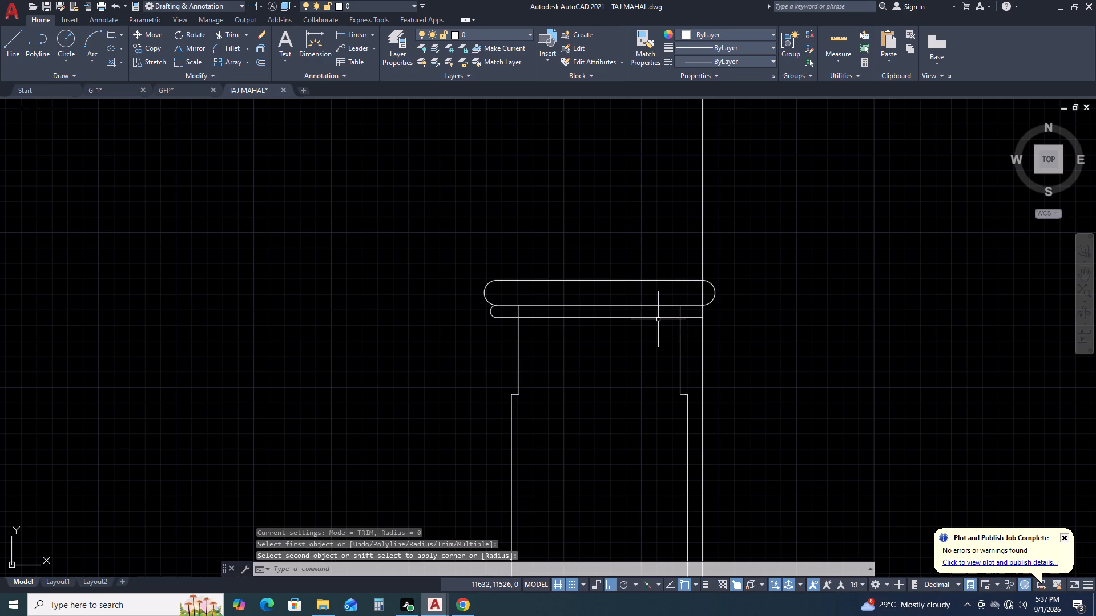
{"action": "key", "text": "space"}
{"action": "left_click", "coordinate": [661, 319]}
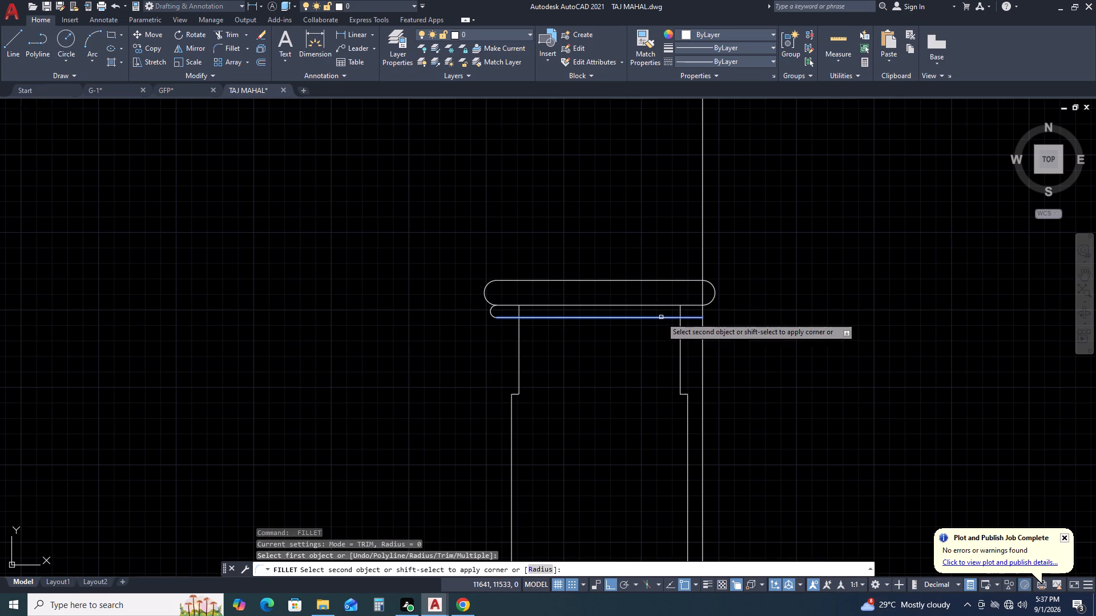
{"action": "left_click", "coordinate": [673, 303]}
{"action": "scroll", "coordinate": [672, 306], "scroll_direction": "down", "scroll_amount": 2}
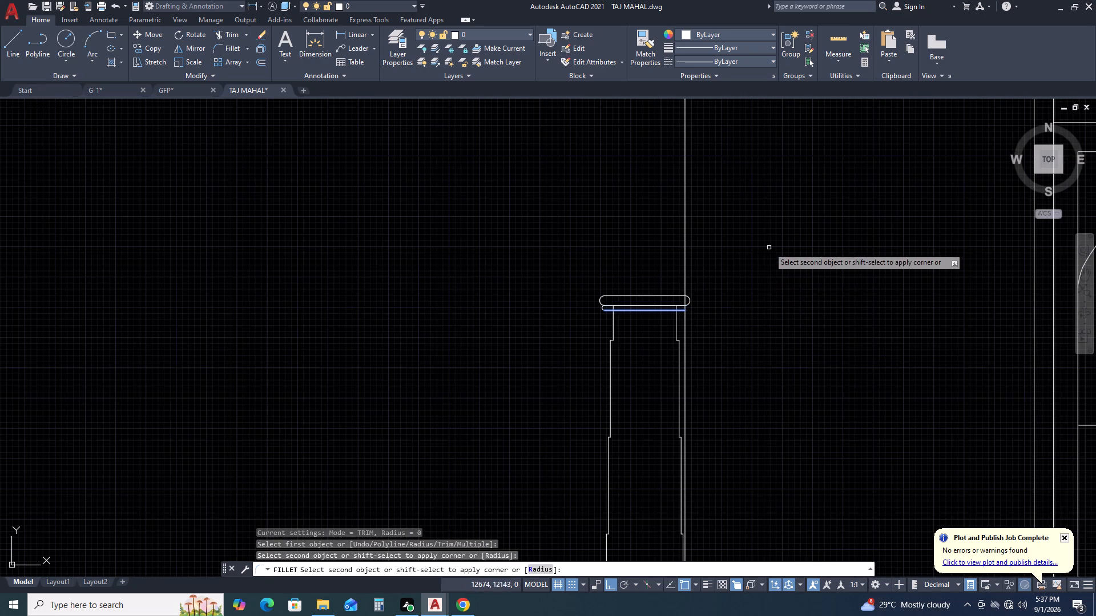
{"action": "scroll", "coordinate": [654, 322], "scroll_direction": "up", "scroll_amount": 2}
{"action": "scroll", "coordinate": [722, 289], "scroll_direction": "up", "scroll_amount": 2}
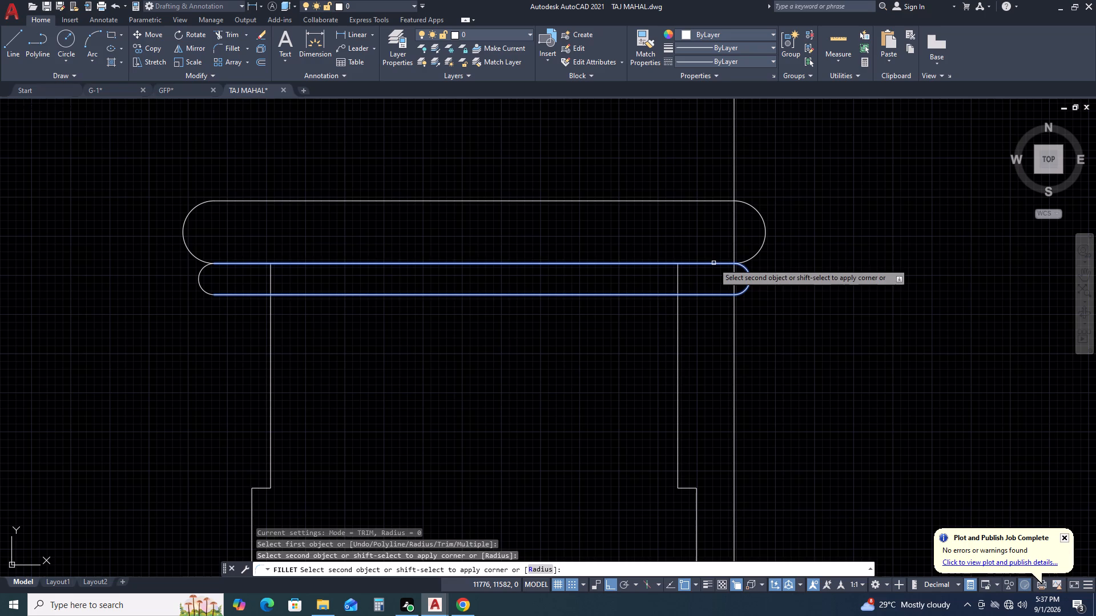
{"action": "left_click", "coordinate": [714, 263]}
Move the lower band's right end arc inward by its midpoint so it touches the vertical guide line.
{"action": "scroll", "coordinate": [715, 346], "scroll_direction": "down", "scroll_amount": 3}
{"action": "middle_click_drag", "start_coordinate": [785, 238], "coordinate": [765, 348]}
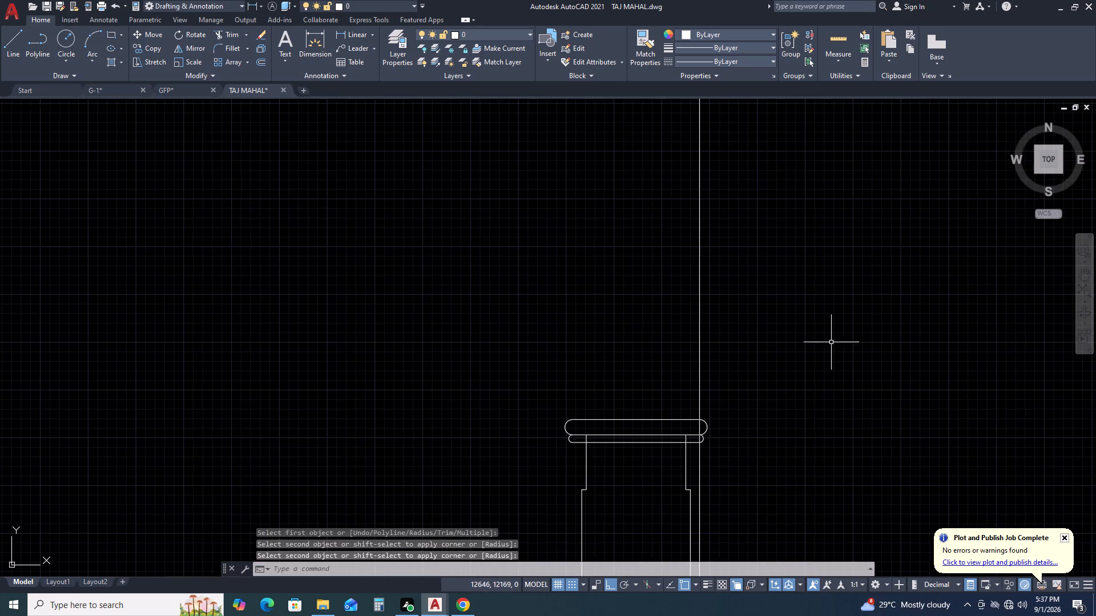
{"action": "middle_click", "coordinate": [831, 342]}
{"action": "middle_click_drag", "start_coordinate": [827, 345], "coordinate": [753, 367]}
{"action": "scroll", "coordinate": [655, 431], "scroll_direction": "up", "scroll_amount": 3}
{"action": "middle_click_drag", "start_coordinate": [672, 416], "coordinate": [703, 361]}
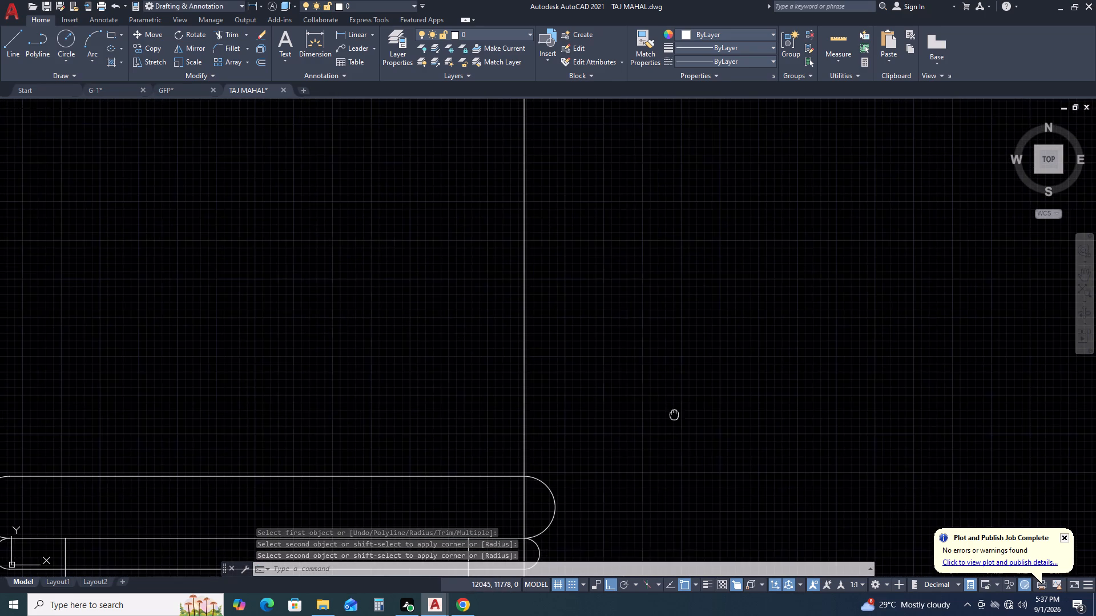
{"action": "middle_click_drag", "start_coordinate": [703, 361], "coordinate": [736, 256]}
{"action": "key", "text": "Escape"}
{"action": "middle_click_drag", "start_coordinate": [691, 263], "coordinate": [759, 189]}
{"action": "scroll", "coordinate": [589, 368], "scroll_direction": "up", "scroll_amount": 2}
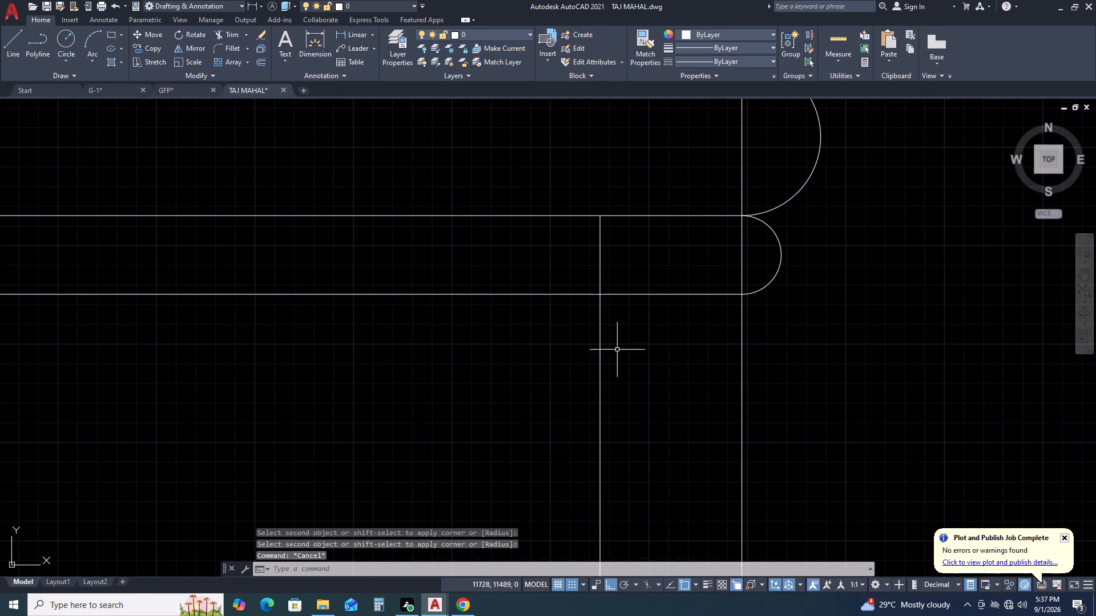
{"action": "left_click", "coordinate": [796, 226]}
{"action": "left_click", "coordinate": [765, 277]}
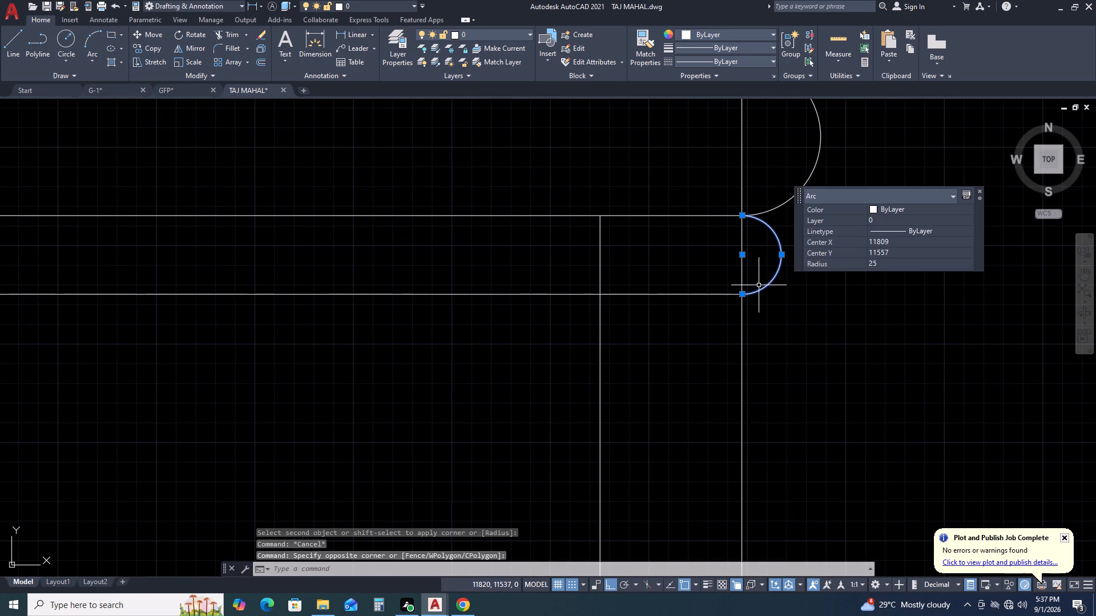
{"action": "key", "text": "m"}
{"action": "key", "text": "space"}
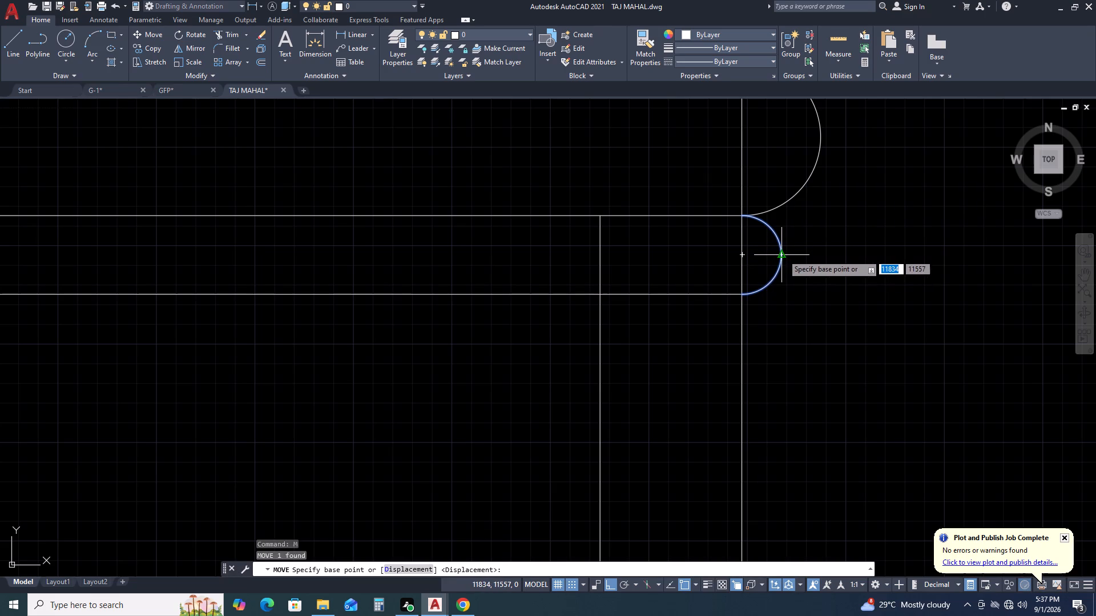
{"action": "left_click", "coordinate": [783, 254]}
{"action": "left_click", "coordinate": [736, 259]}
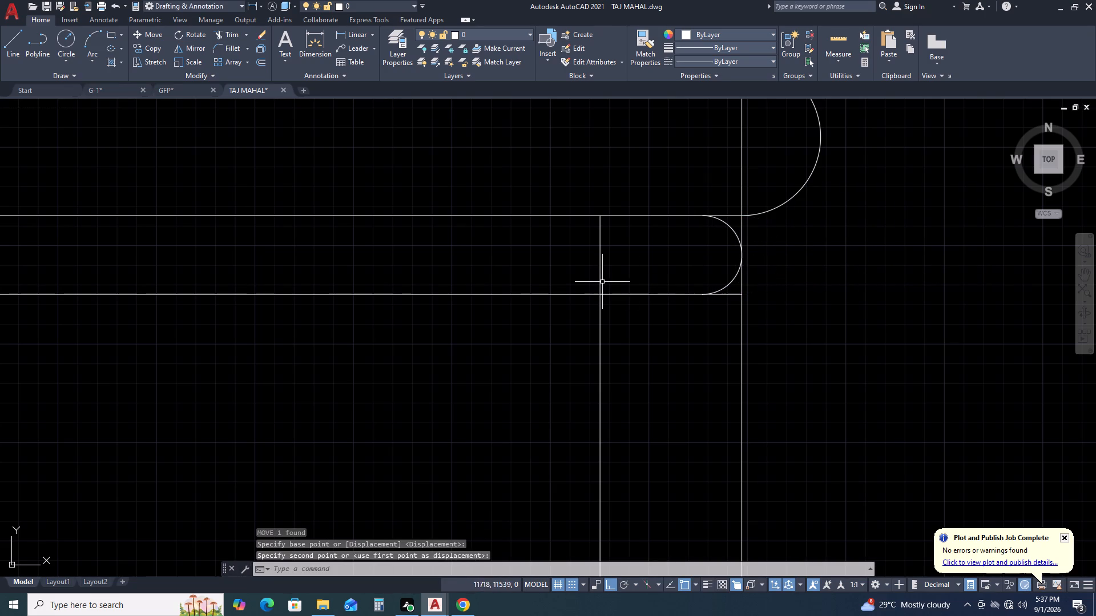
Mirror the lower band's shifted right end arc about the cap's vertical centre line, keeping the original.
{"action": "scroll", "coordinate": [795, 248], "scroll_direction": "down", "scroll_amount": 4}
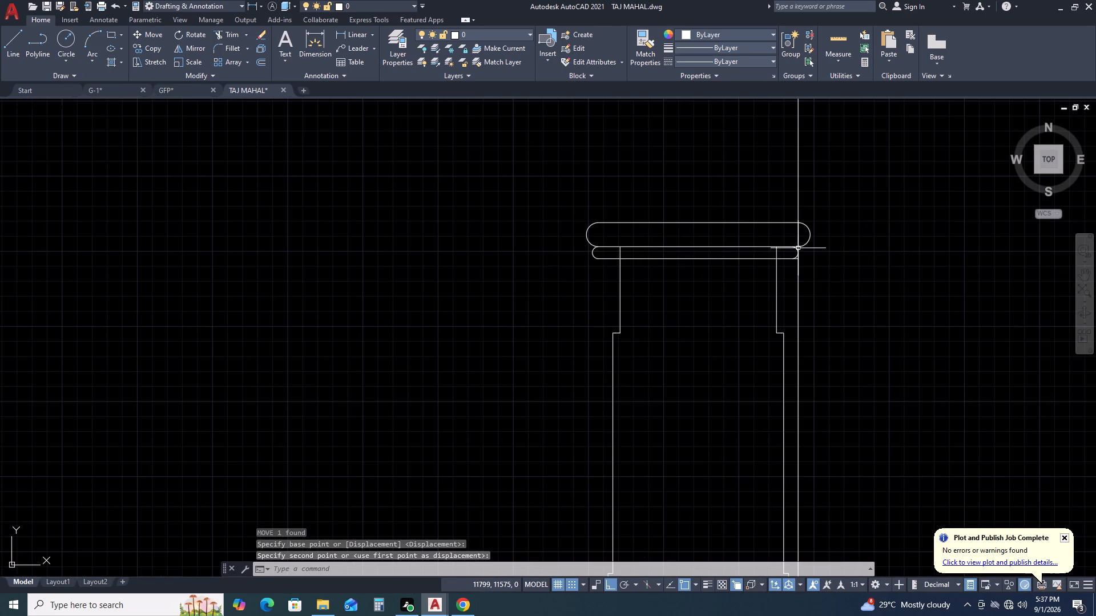
{"action": "scroll", "coordinate": [798, 248], "scroll_direction": "up", "scroll_amount": 2}
{"action": "left_click", "coordinate": [789, 251]}
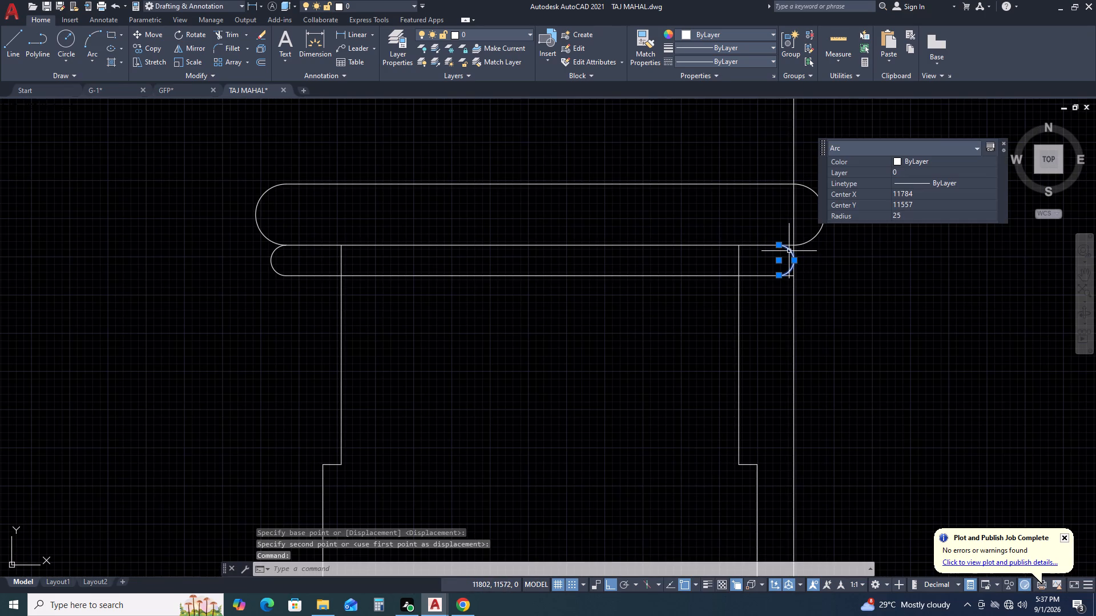
{"action": "type", "text": "MI"}
{"action": "key", "text": "space"}
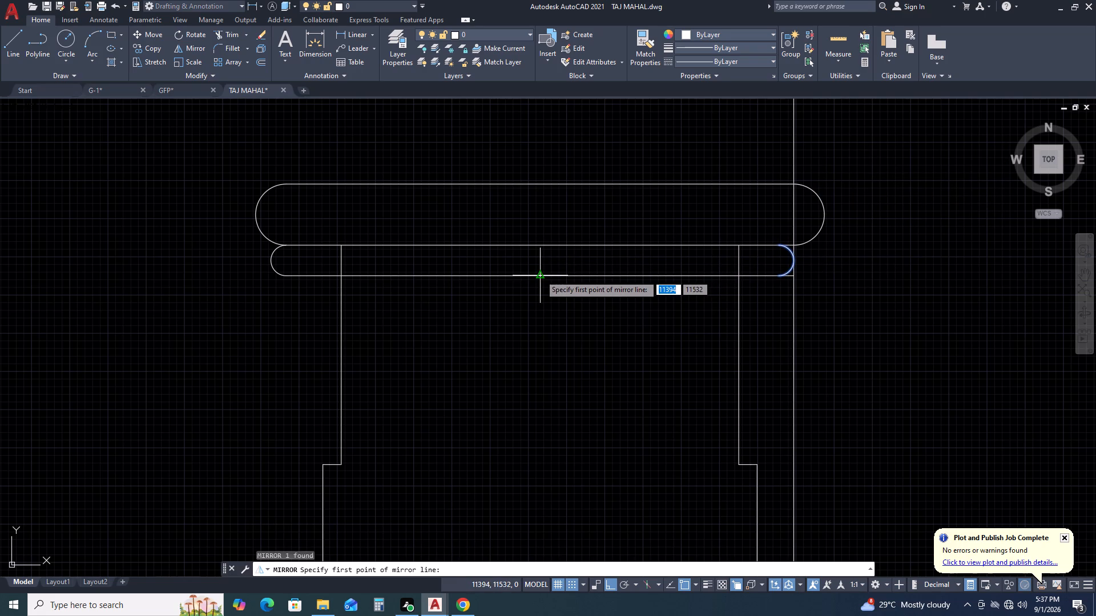
{"action": "left_click", "coordinate": [540, 275]}
{"action": "left_click", "coordinate": [545, 179]}
{"action": "left_click_drag", "start_coordinate": [563, 224], "coordinate": [545, 179]}
Erase the lower band's old outer arc at its left end.
{"action": "scroll", "coordinate": [273, 264], "scroll_direction": "up", "scroll_amount": 2}
{"action": "left_click_drag", "start_coordinate": [288, 246], "coordinate": [279, 240]}
{"action": "left_click", "coordinate": [253, 224]}
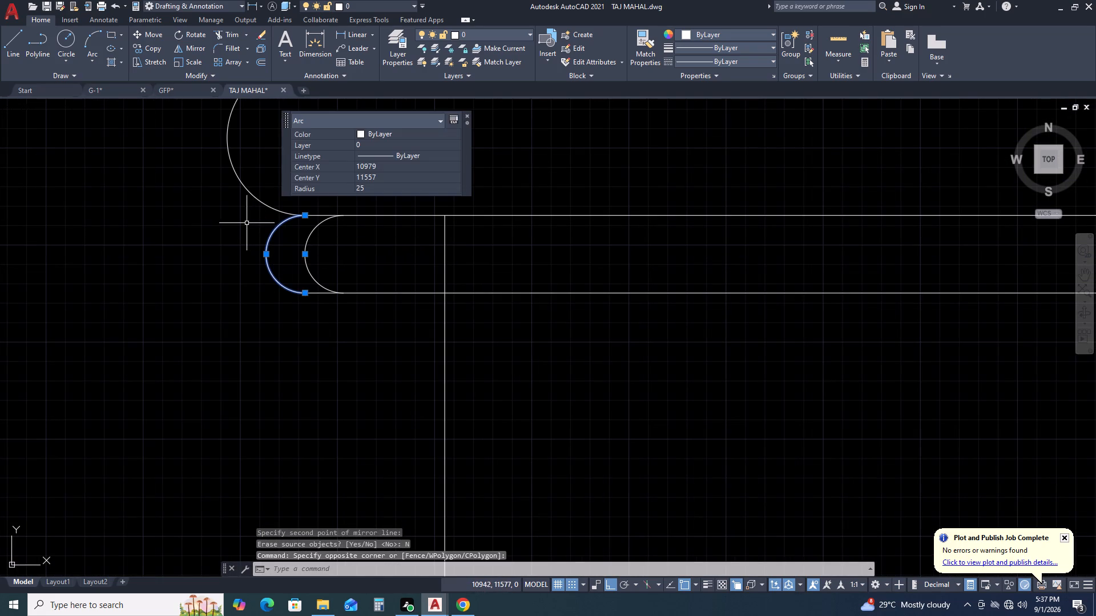
{"action": "key", "text": "Delete"}
Trim the leftover ends of the lower cap band's bottom line beyond its left and right end arcs.
{"action": "key", "text": "t"}
{"action": "key", "text": "r"}
{"action": "key", "text": "space"}
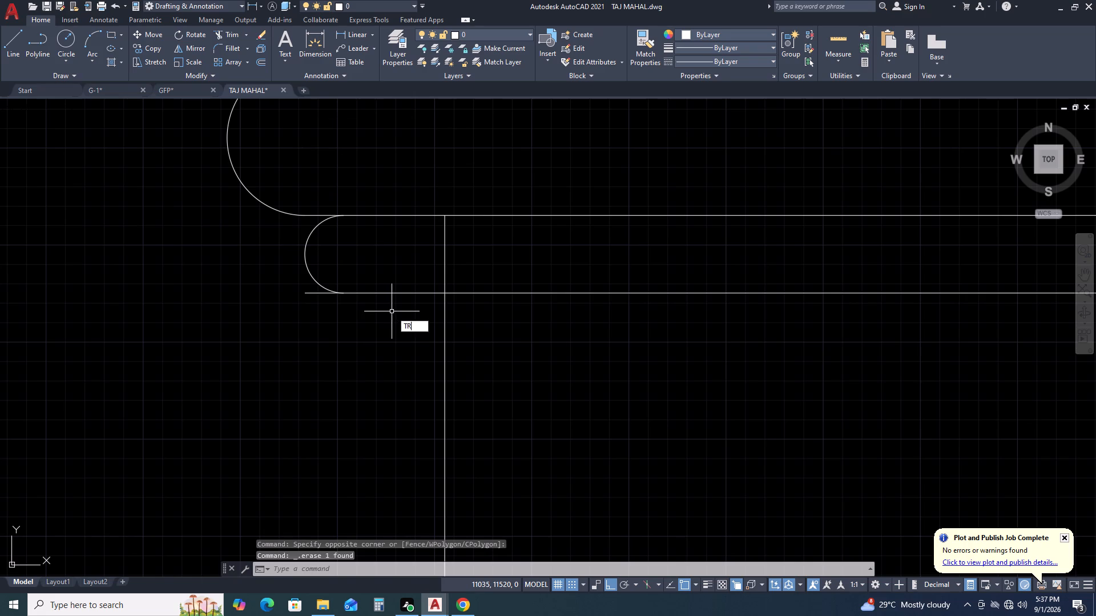
{"action": "left_click", "coordinate": [320, 293]}
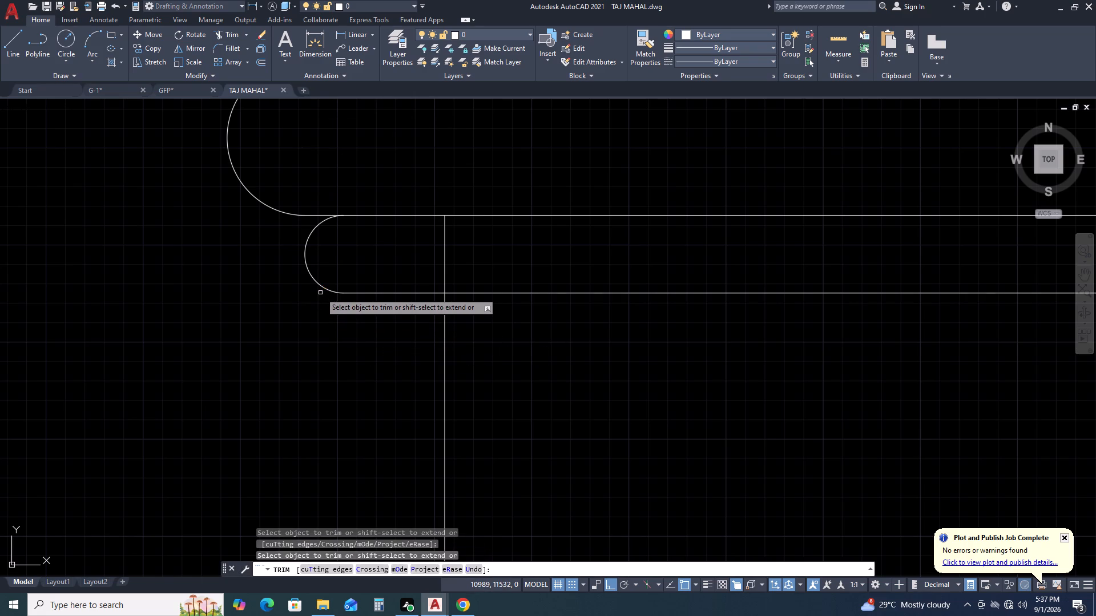
{"action": "scroll", "coordinate": [343, 294], "scroll_direction": "up", "scroll_amount": 3}
{"action": "scroll", "coordinate": [428, 318], "scroll_direction": "down", "scroll_amount": 7}
{"action": "scroll", "coordinate": [600, 319], "scroll_direction": "up", "scroll_amount": 3}
{"action": "scroll", "coordinate": [691, 343], "scroll_direction": "up", "scroll_amount": 3}
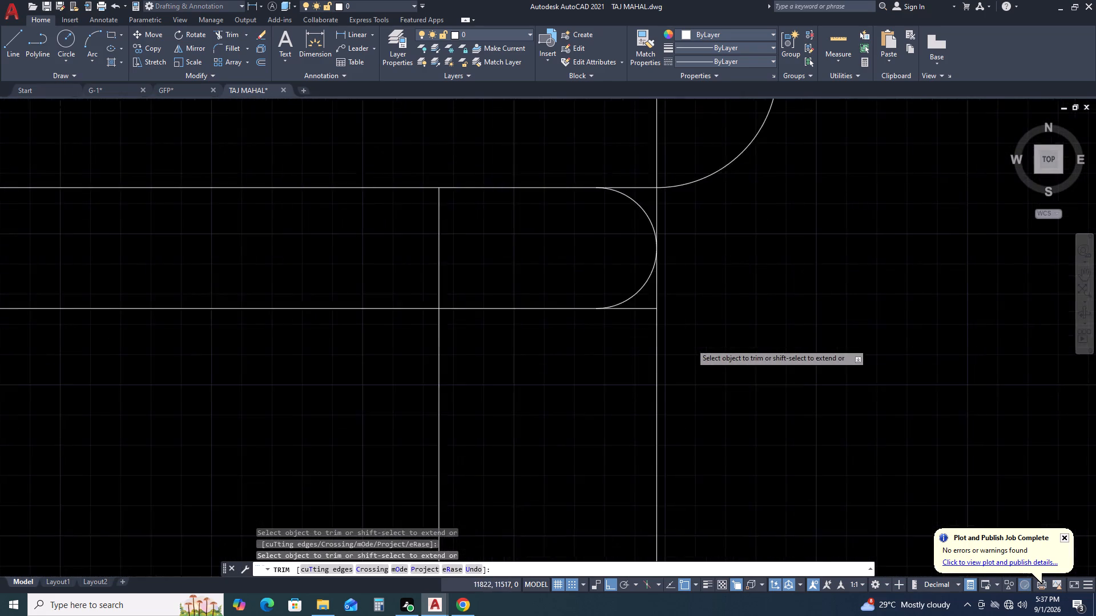
{"action": "left_click", "coordinate": [609, 289]}
{"action": "scroll", "coordinate": [623, 313], "scroll_direction": "down", "scroll_amount": 2}
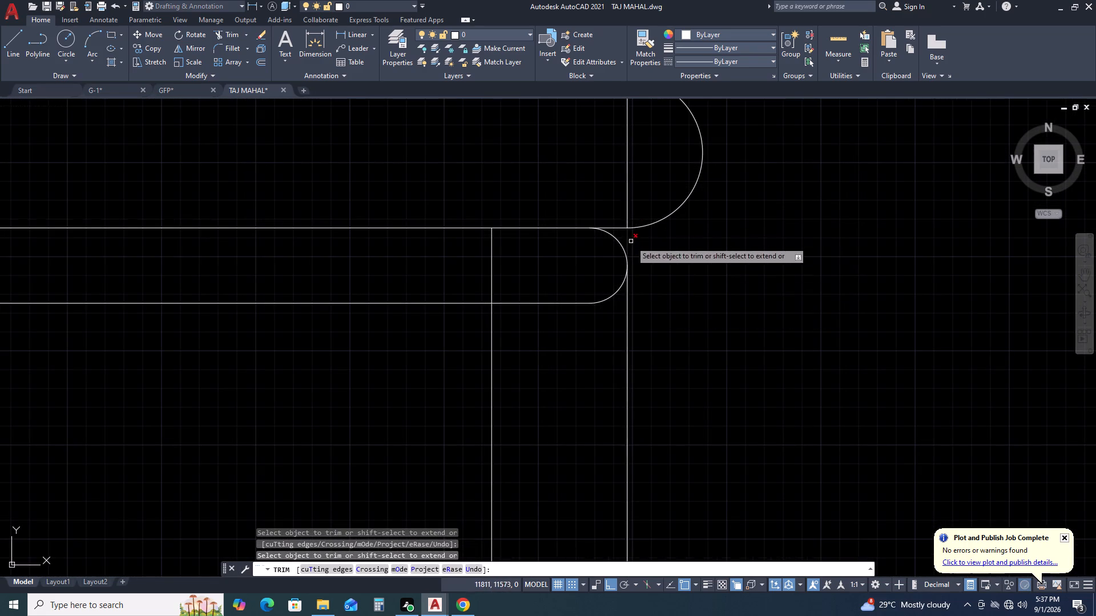
{"action": "scroll", "coordinate": [749, 283], "scroll_direction": "down", "scroll_amount": 4}
{"action": "middle_click_drag", "start_coordinate": [758, 221], "coordinate": [750, 253]}
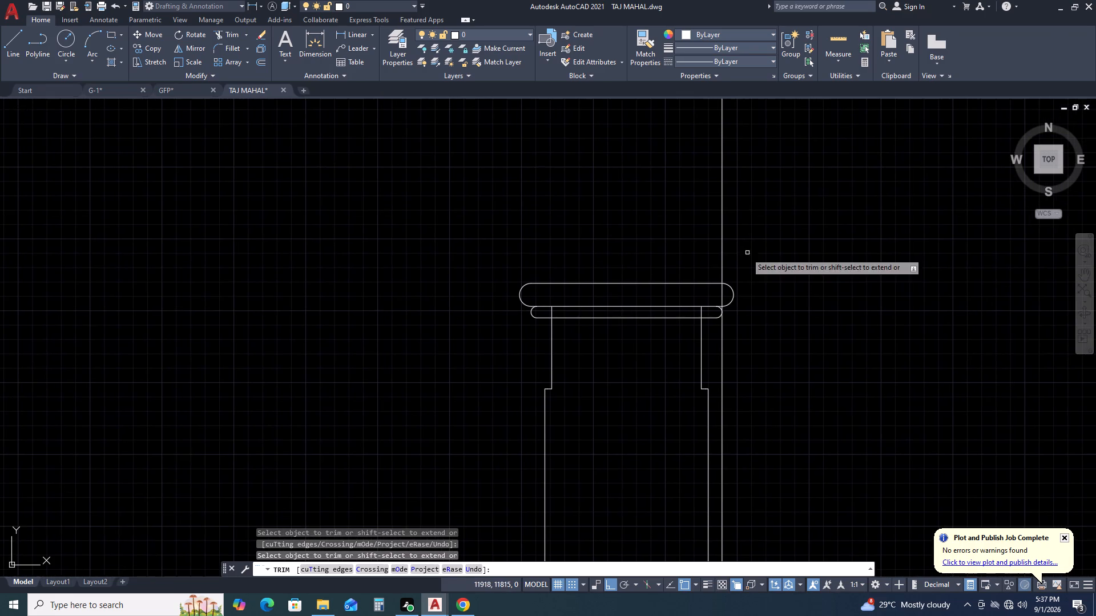
{"action": "key", "text": "Escape"}
Trim the minaret's two vertical side lines where they pass through the lower cap band.
{"action": "key", "text": "space"}
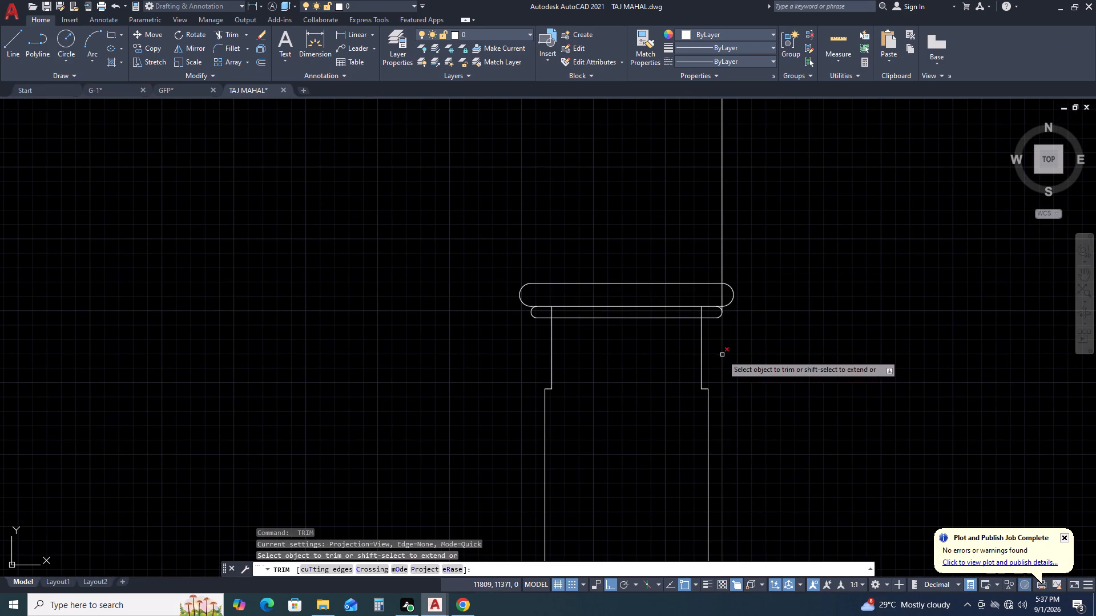
{"action": "scroll", "coordinate": [709, 287], "scroll_direction": "up", "scroll_amount": 1}
{"action": "middle_click_drag", "start_coordinate": [708, 313], "coordinate": [733, 214]}
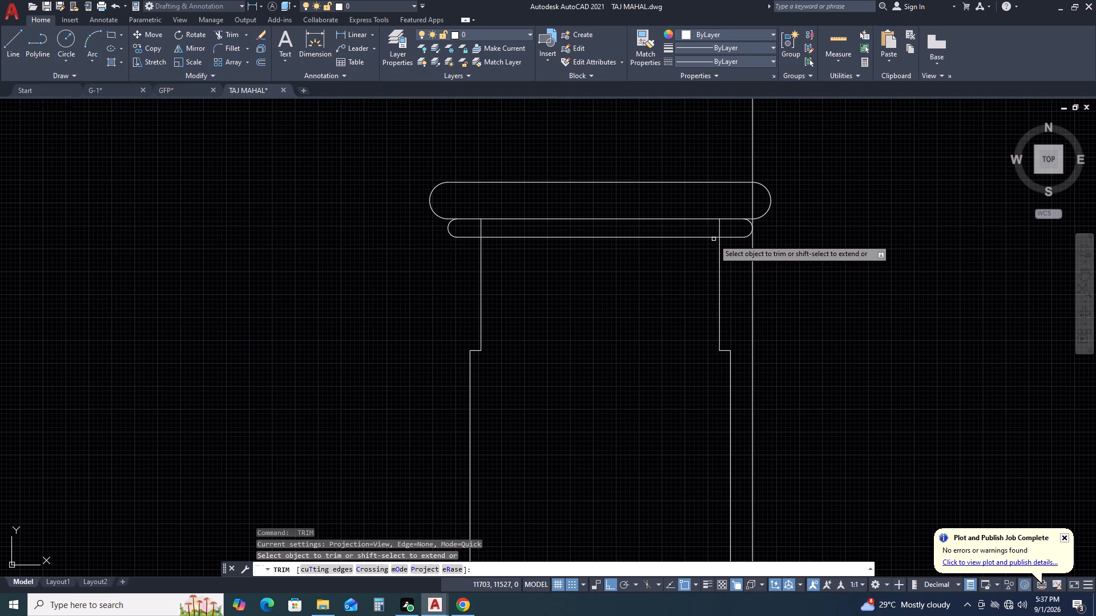
{"action": "scroll", "coordinate": [714, 239], "scroll_direction": "up", "scroll_amount": 2}
{"action": "left_click", "coordinate": [755, 204]}
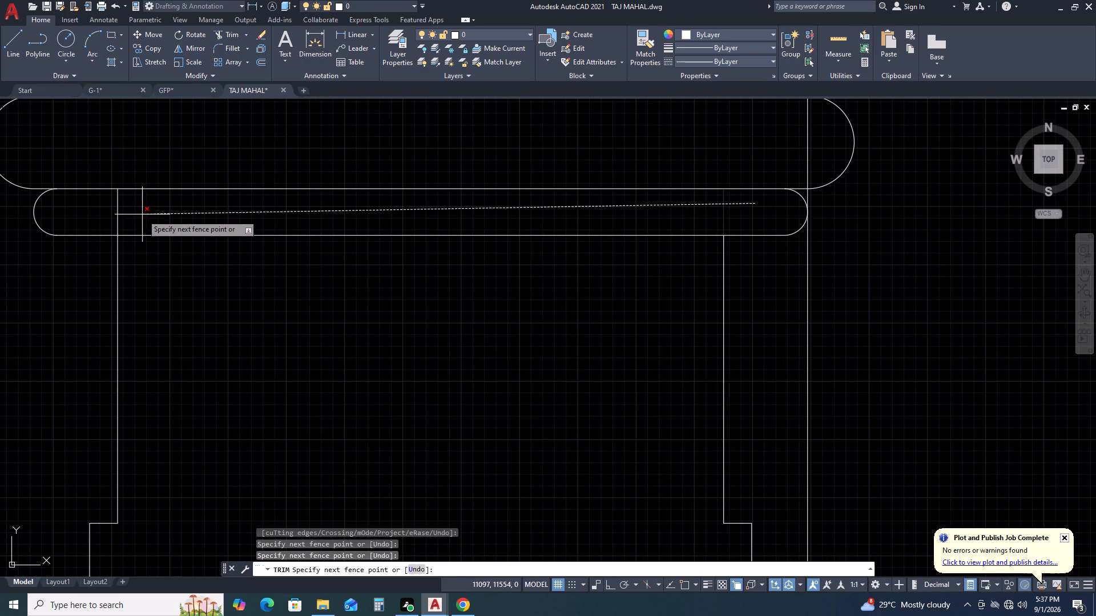
{"action": "left_click", "coordinate": [103, 201]}
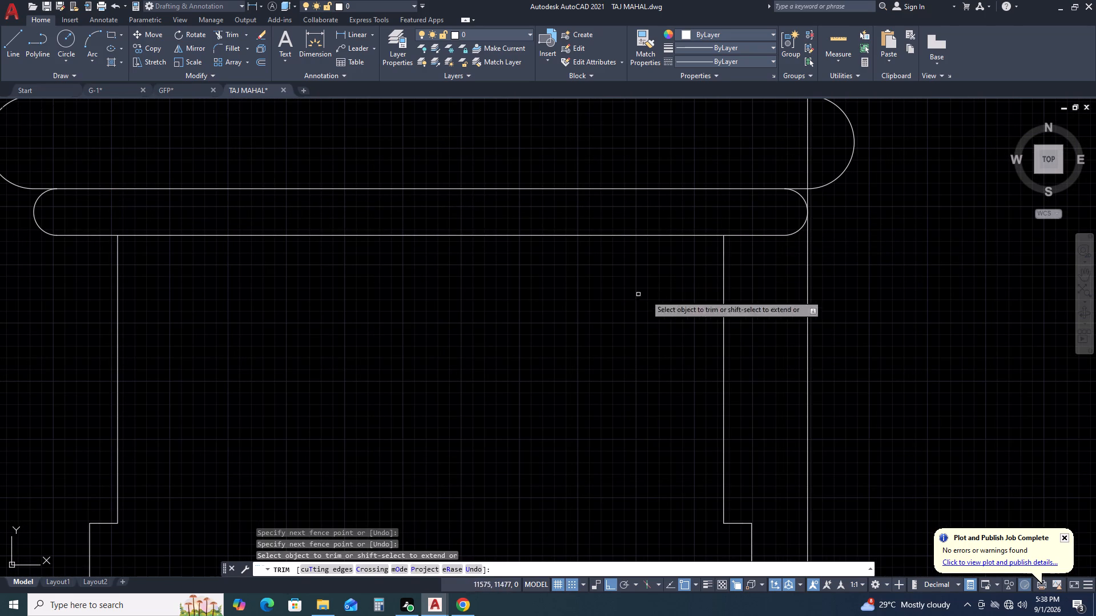
{"action": "key", "text": "Escape"}
Draw a small horizontal ellipse about 30 wide inside the left end of the lower cap band.
{"action": "scroll", "coordinate": [700, 307], "scroll_direction": "down", "scroll_amount": 4}
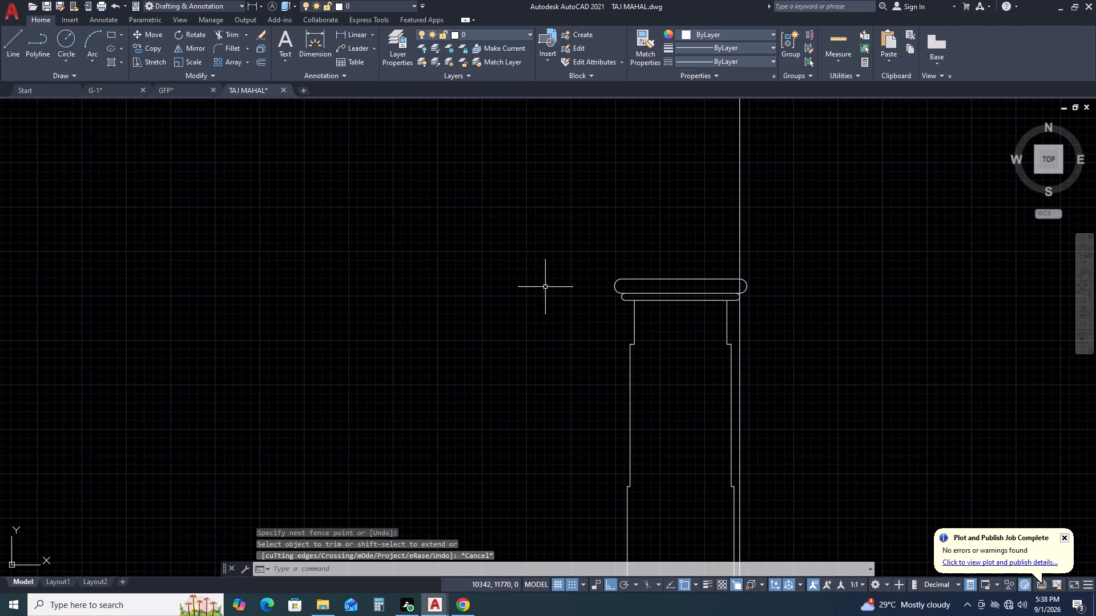
{"action": "middle_click_drag", "start_coordinate": [546, 292], "coordinate": [666, 260]}
{"action": "middle_click_drag", "start_coordinate": [819, 250], "coordinate": [739, 269]}
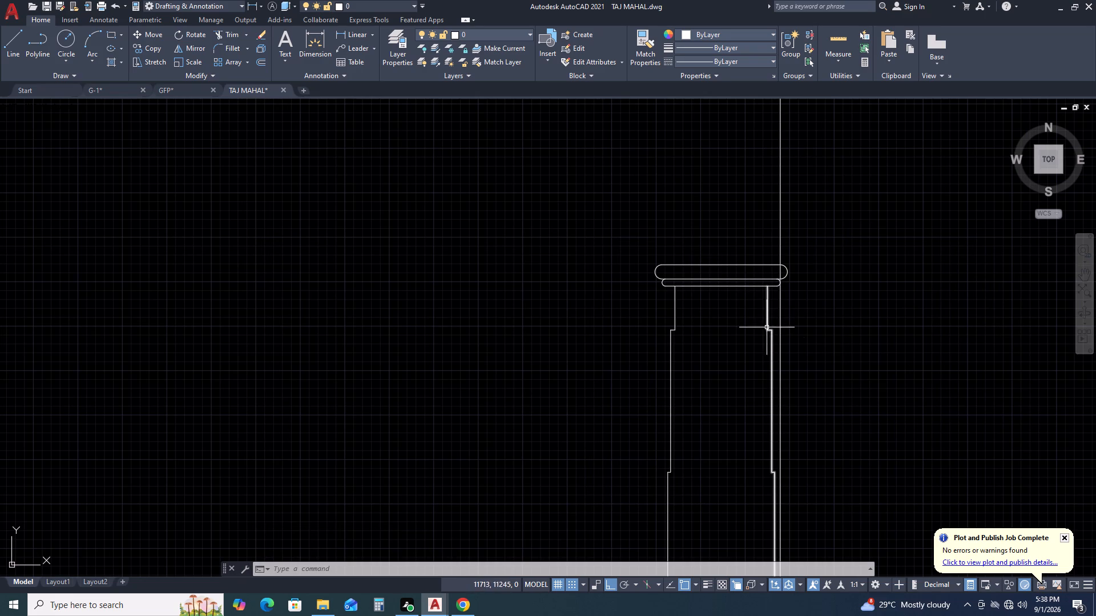
{"action": "key", "text": "e"}
{"action": "key", "text": "l"}
{"action": "key", "text": "space"}
{"action": "scroll", "coordinate": [775, 255], "scroll_direction": "up", "scroll_amount": 2}
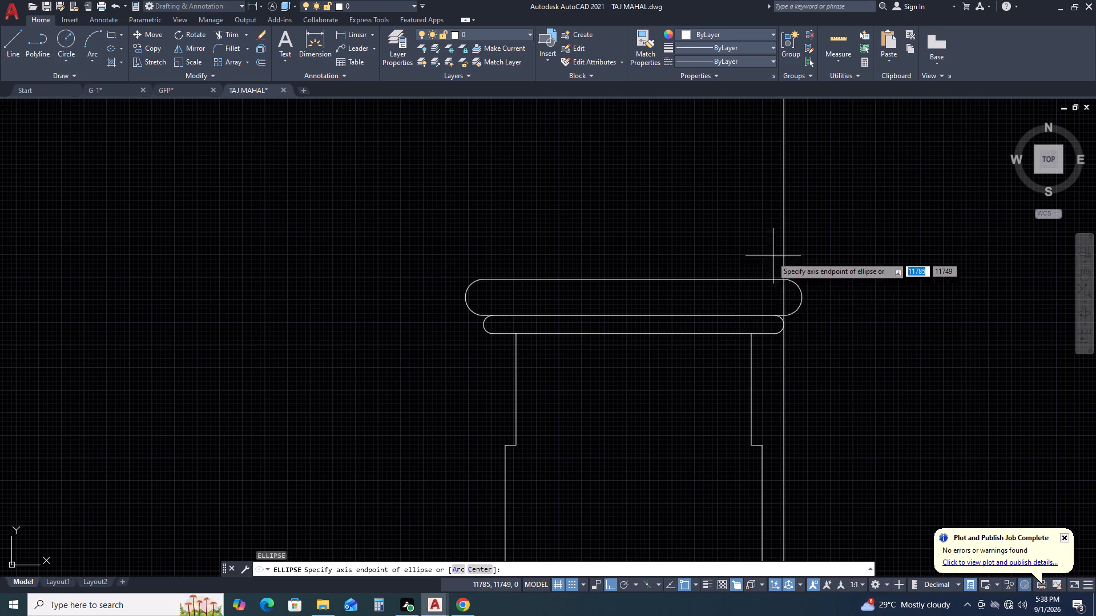
{"action": "scroll", "coordinate": [474, 328], "scroll_direction": "up", "scroll_amount": 2}
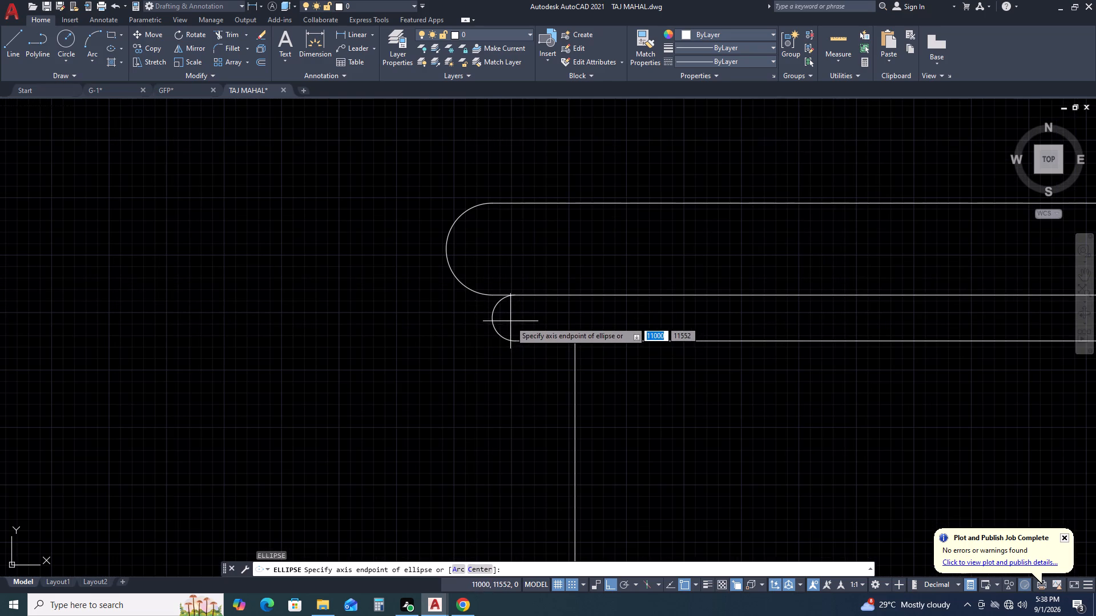
{"action": "left_click", "coordinate": [510, 319]}
{"action": "left_click", "coordinate": [537, 321]}
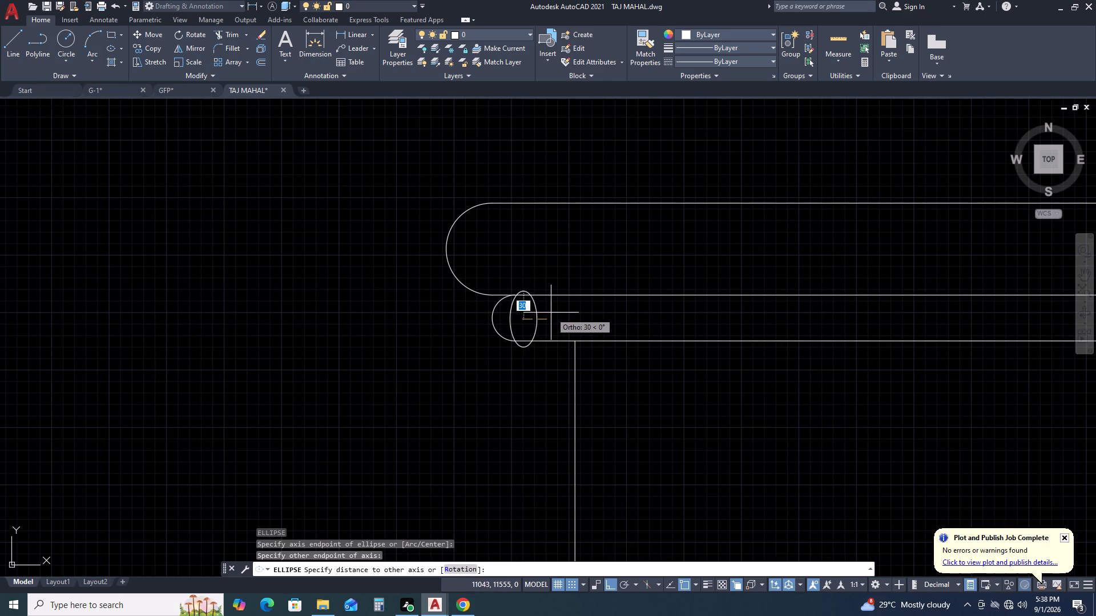
{"action": "left_click", "coordinate": [533, 312]}
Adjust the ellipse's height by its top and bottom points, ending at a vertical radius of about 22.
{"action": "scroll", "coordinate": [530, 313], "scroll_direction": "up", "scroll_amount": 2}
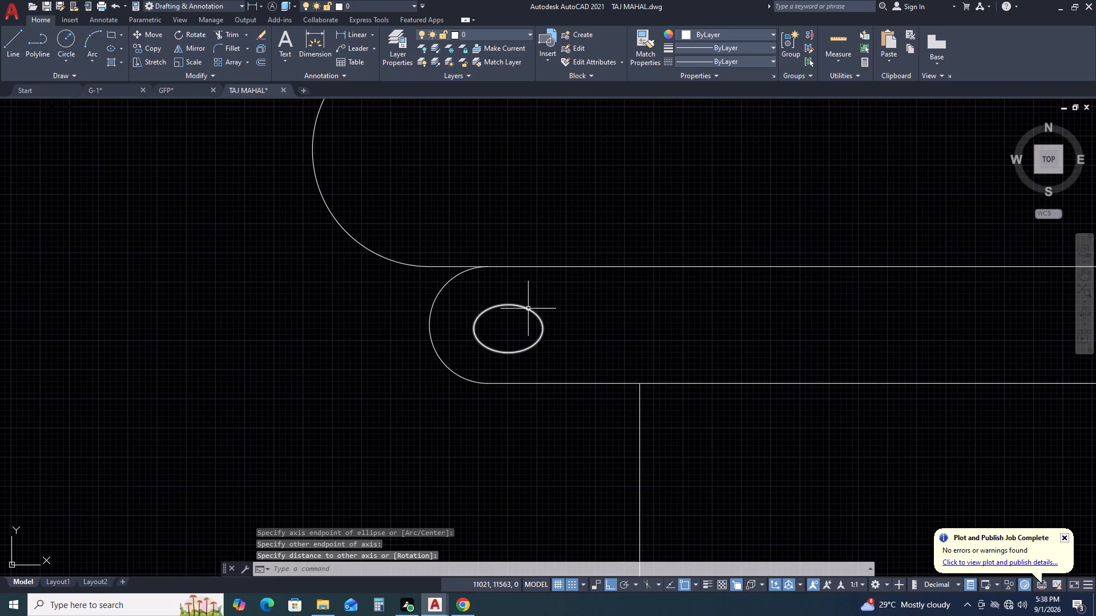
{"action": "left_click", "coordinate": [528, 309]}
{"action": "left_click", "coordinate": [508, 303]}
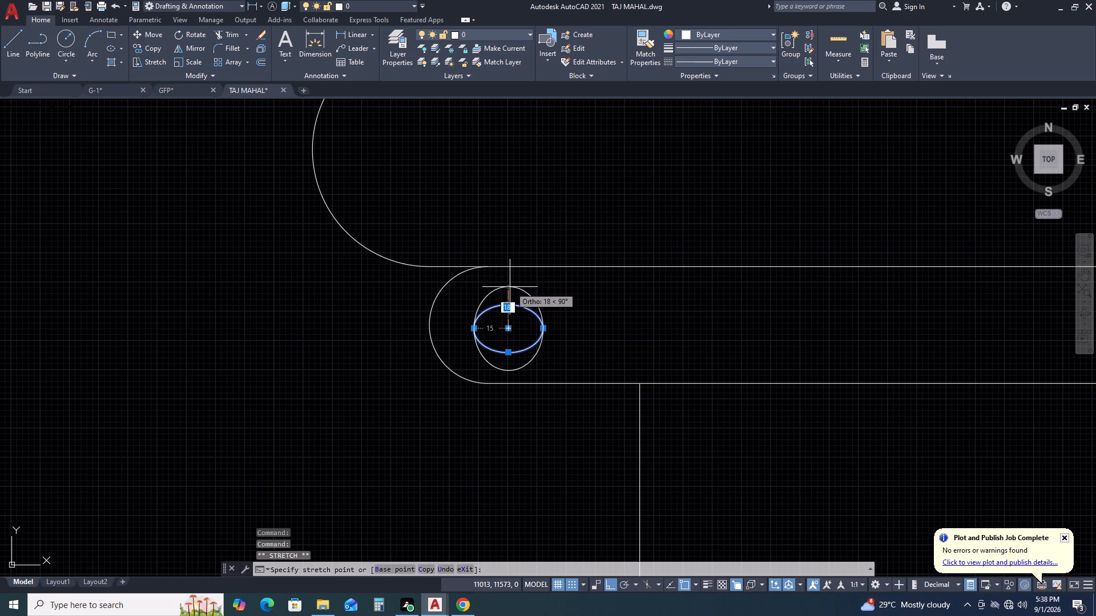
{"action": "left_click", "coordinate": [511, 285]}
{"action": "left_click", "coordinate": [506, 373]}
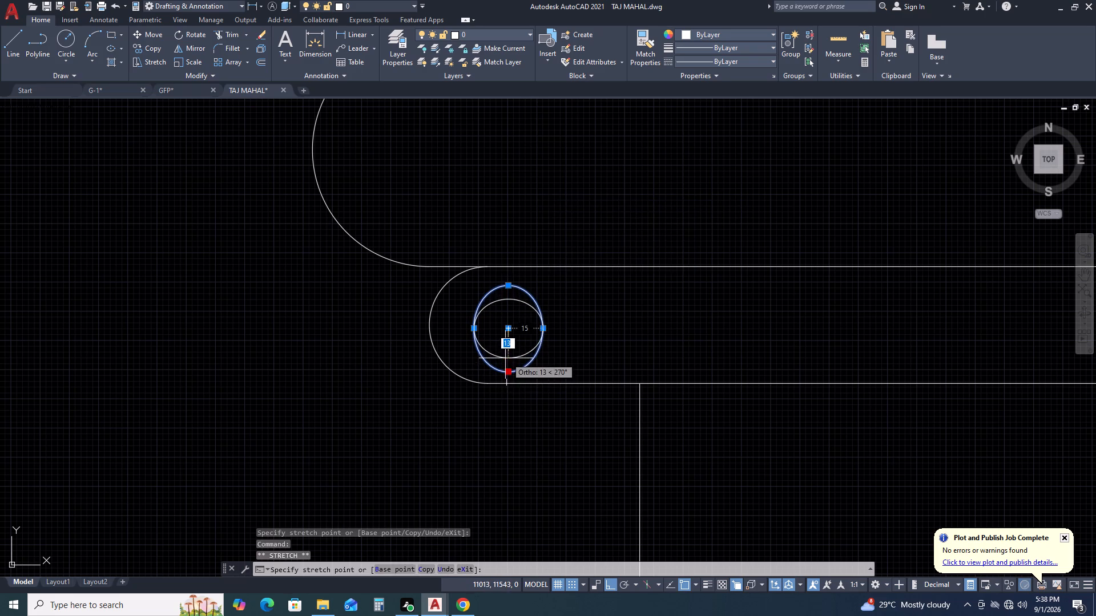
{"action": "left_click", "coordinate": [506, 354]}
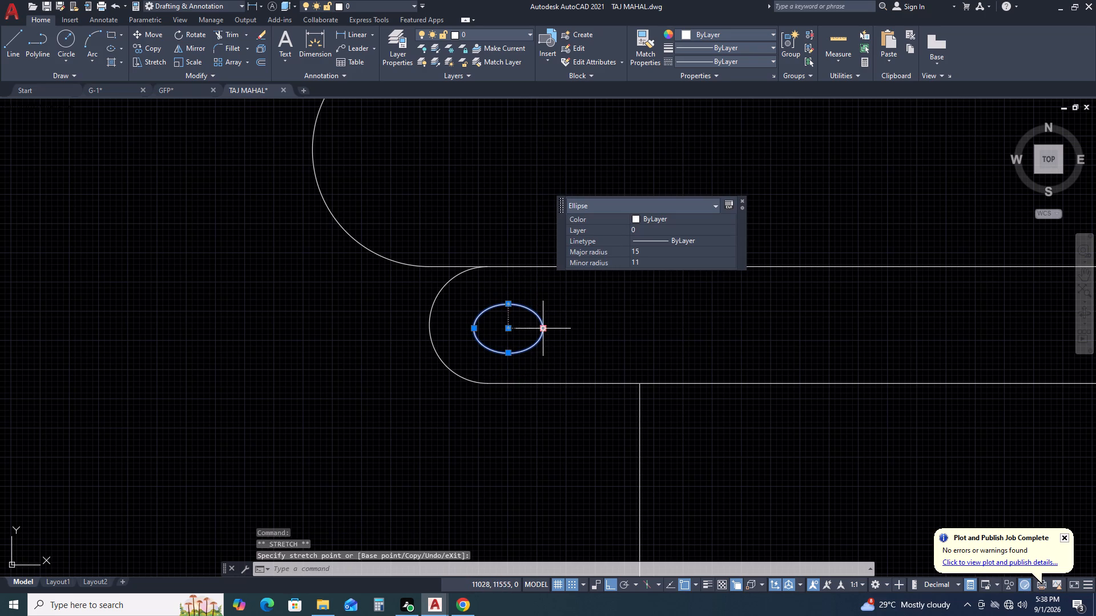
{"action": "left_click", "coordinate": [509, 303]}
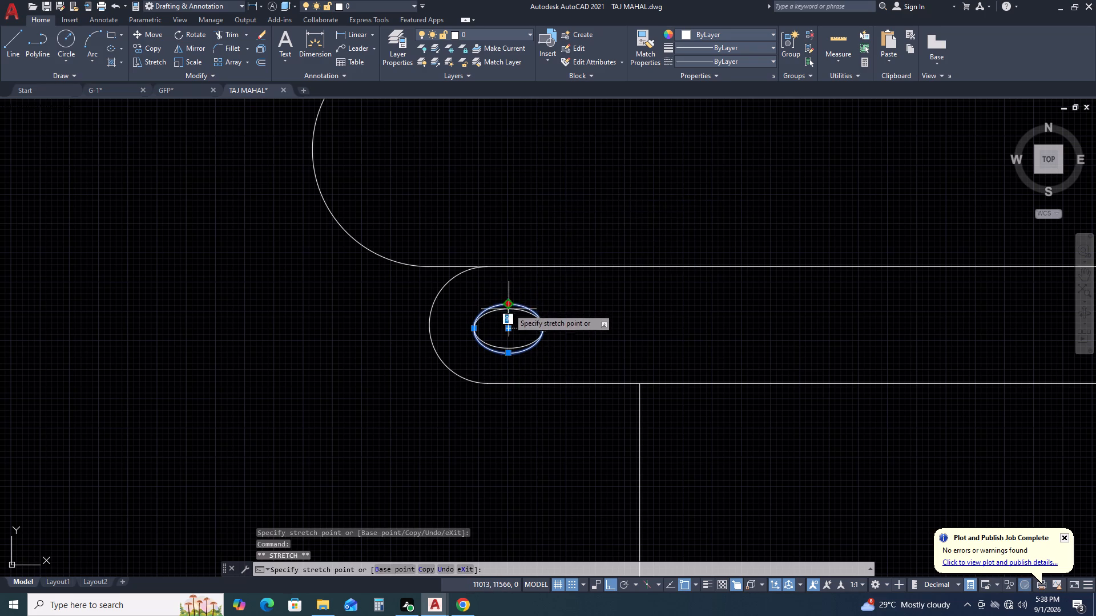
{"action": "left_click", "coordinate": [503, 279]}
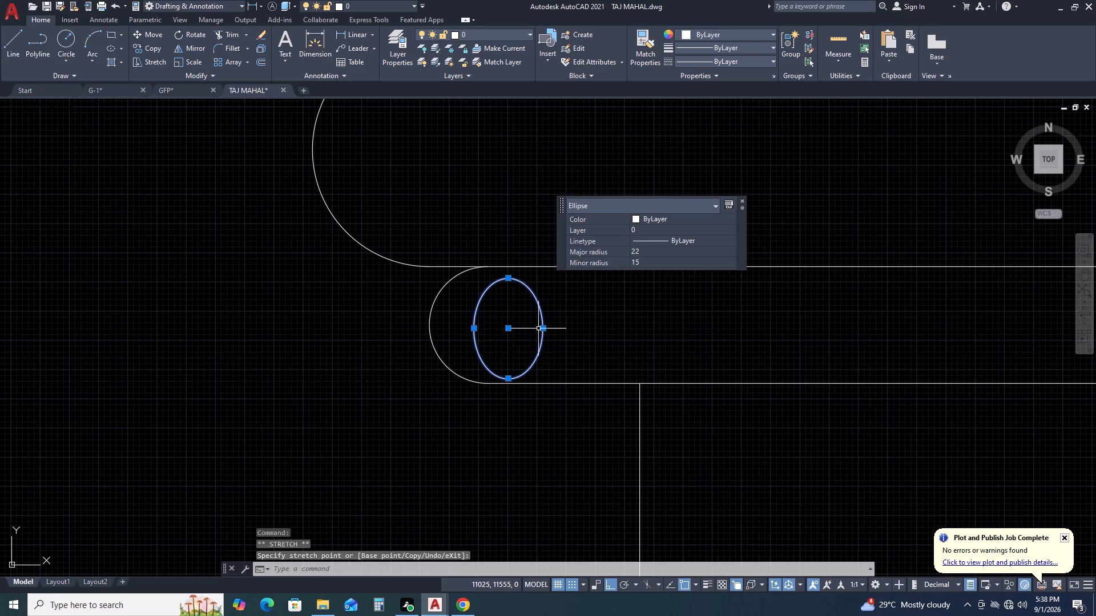
Stretch the ellipse horizontally to a radius of about 32, nearly reaching the lower band's left end arc.
{"action": "left_click", "coordinate": [545, 327]}
{"action": "left_click", "coordinate": [583, 327]}
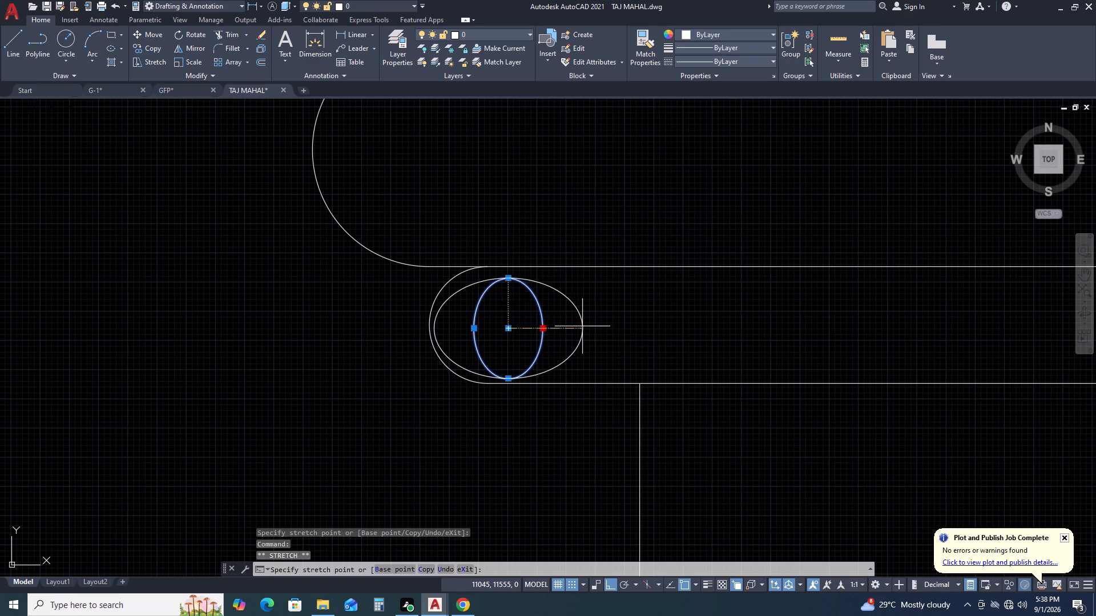
{"action": "scroll", "coordinate": [553, 330], "scroll_direction": "down", "scroll_amount": 2}
{"action": "key", "text": "Escape"}
{"action": "scroll", "coordinate": [662, 322], "scroll_direction": "down", "scroll_amount": 2}
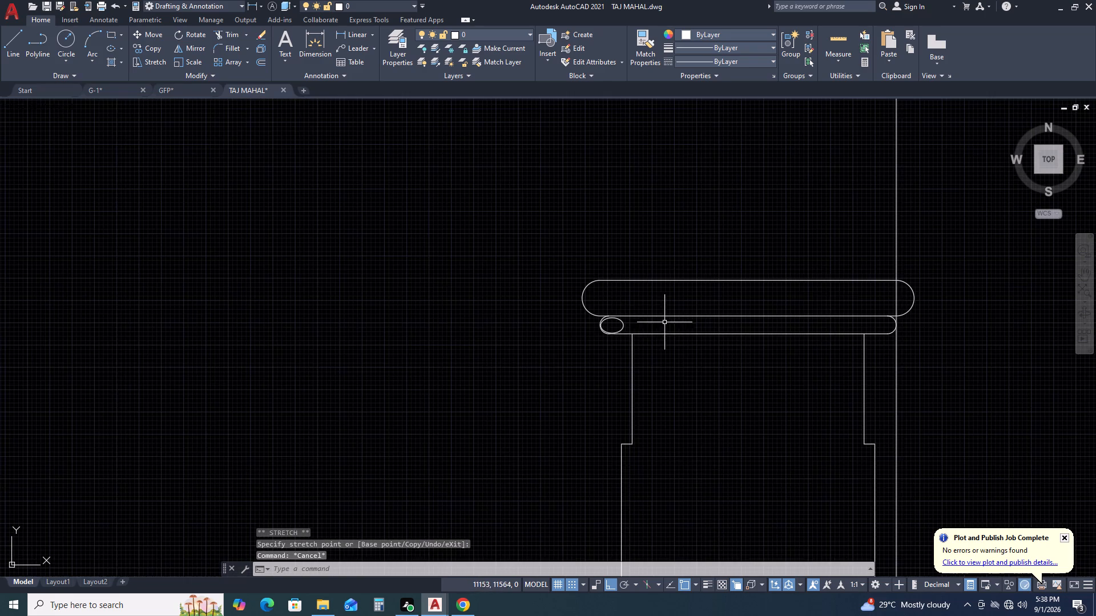
Reduce the ellipse's vertical radius to about 15 so it sits clear of the band's edges.
{"action": "middle_click_drag", "start_coordinate": [794, 299], "coordinate": [679, 295]}
{"action": "scroll", "coordinate": [489, 335], "scroll_direction": "up", "scroll_amount": 4}
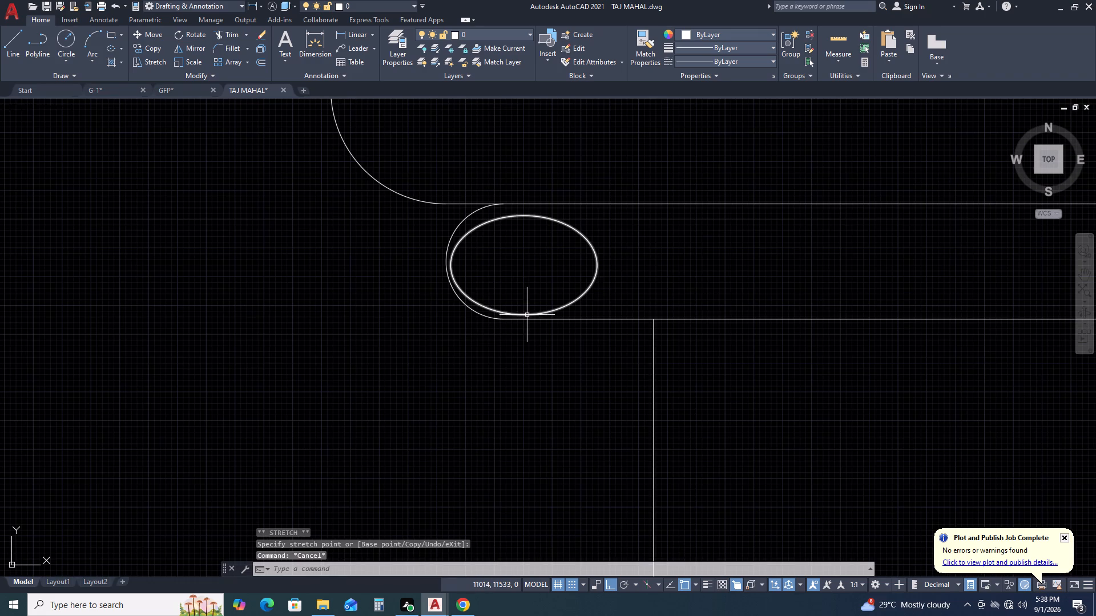
{"action": "left_click", "coordinate": [529, 315]}
{"action": "left_click", "coordinate": [523, 317]}
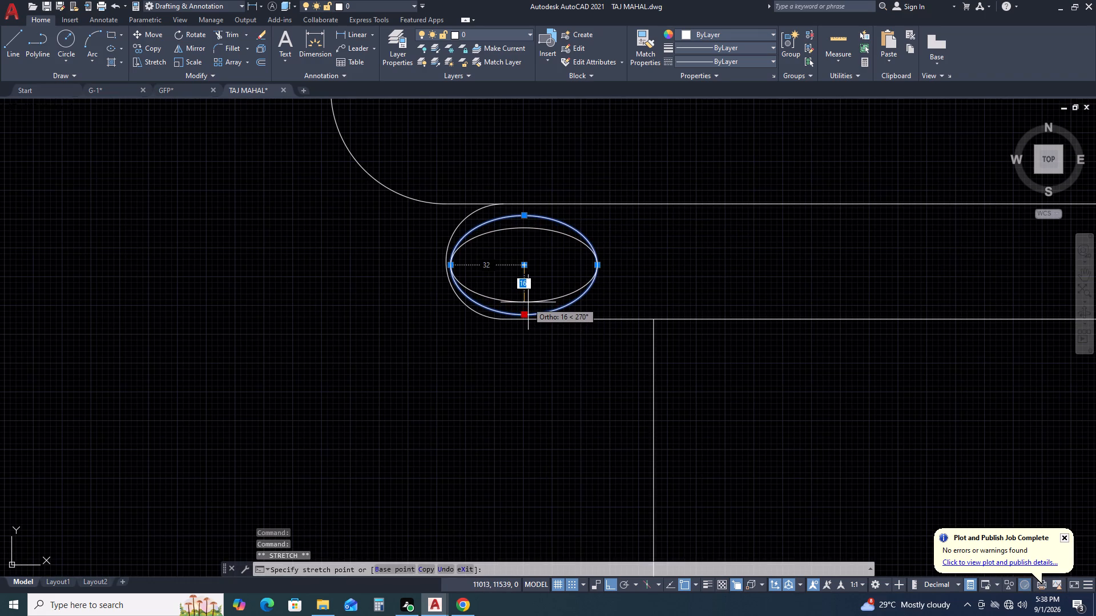
{"action": "left_click", "coordinate": [528, 299]}
{"action": "scroll", "coordinate": [538, 291], "scroll_direction": "down", "scroll_amount": 1}
Copy the ellipse horizontally along the lower cap band as an array of 10 items spaced about 73 apart.
{"action": "middle_click_drag", "start_coordinate": [643, 291], "coordinate": [644, 291]}
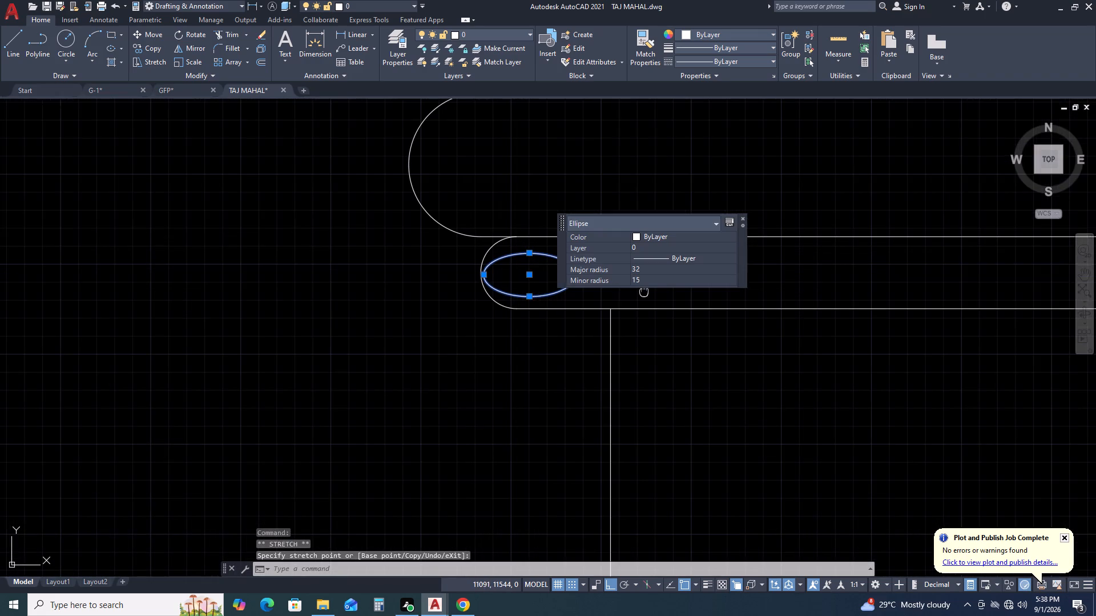
{"action": "middle_click_drag", "start_coordinate": [644, 291], "coordinate": [629, 382]}
{"action": "key", "text": "c"}
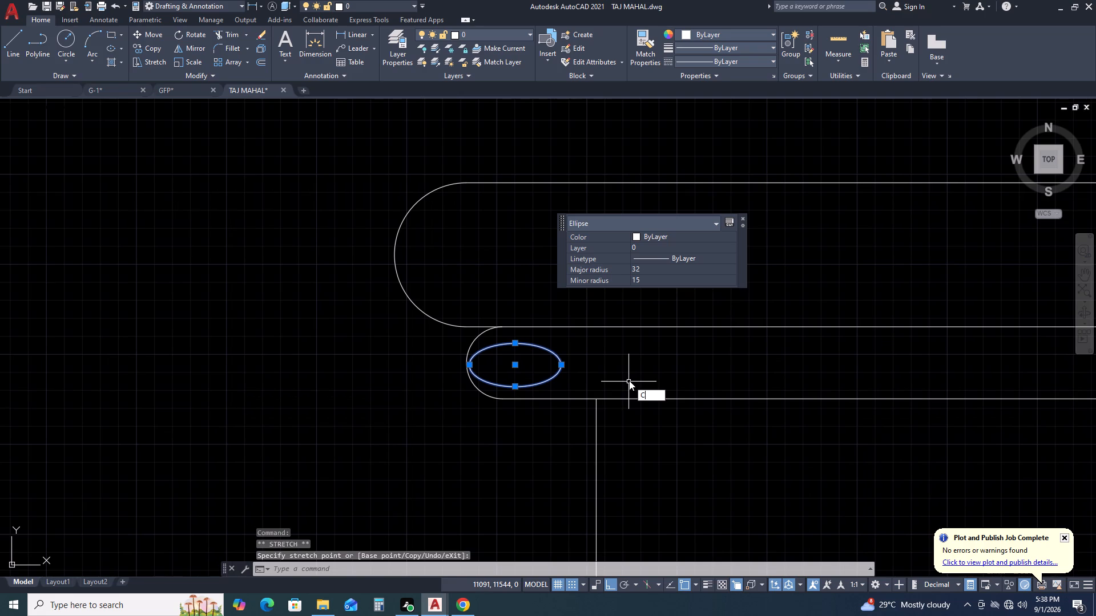
{"action": "key", "text": "o"}
{"action": "key", "text": "space"}
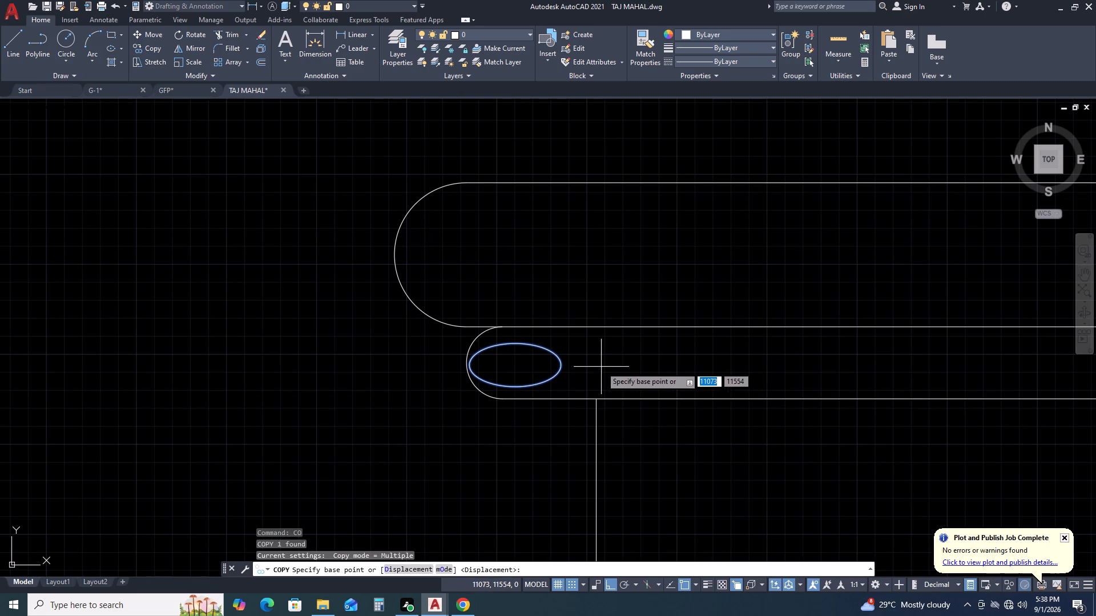
{"action": "left_click", "coordinate": [468, 367]}
{"action": "scroll", "coordinate": [664, 374], "scroll_direction": "down", "scroll_amount": 2}
{"action": "type", "text": "AR"}
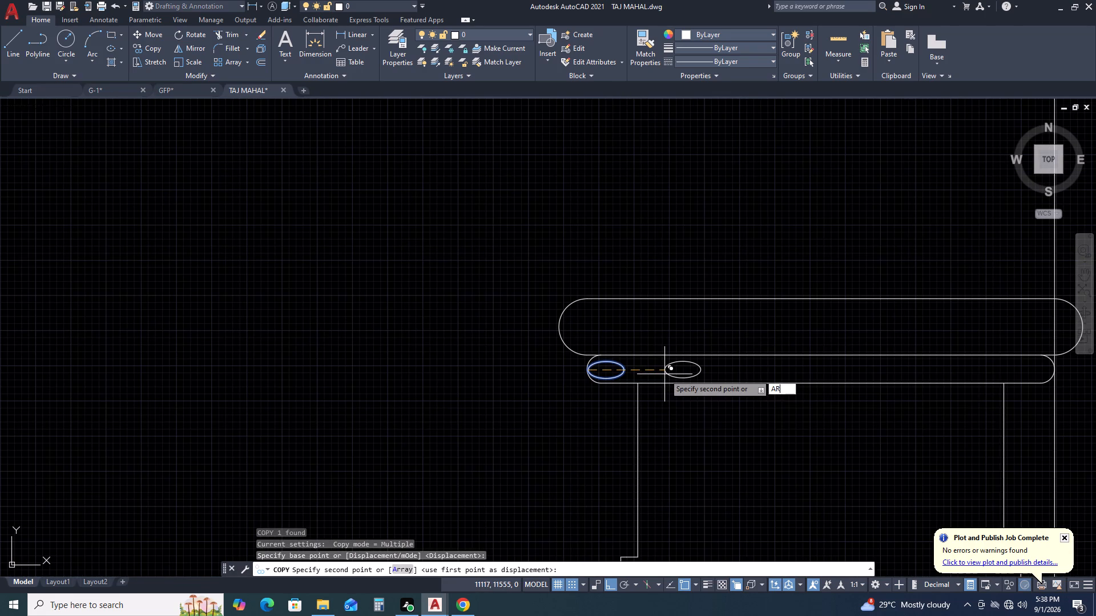
{"action": "key", "text": "space"}
{"action": "key", "text": "1"}
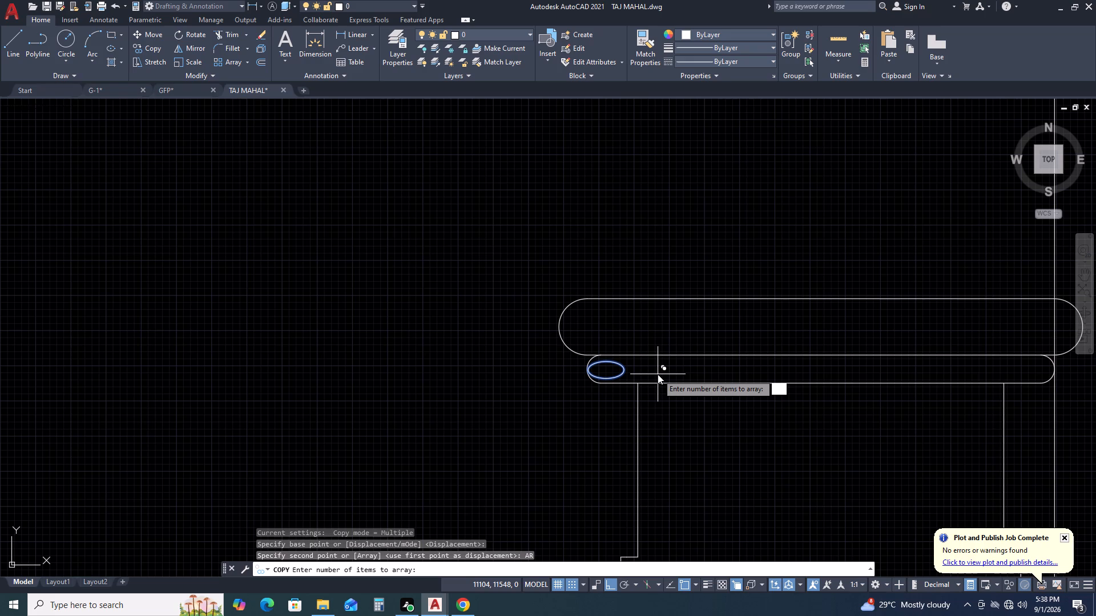
{"action": "key", "text": "0"}
{"action": "key", "text": "Return"}
{"action": "scroll", "coordinate": [658, 374], "scroll_direction": "down", "scroll_amount": 2}
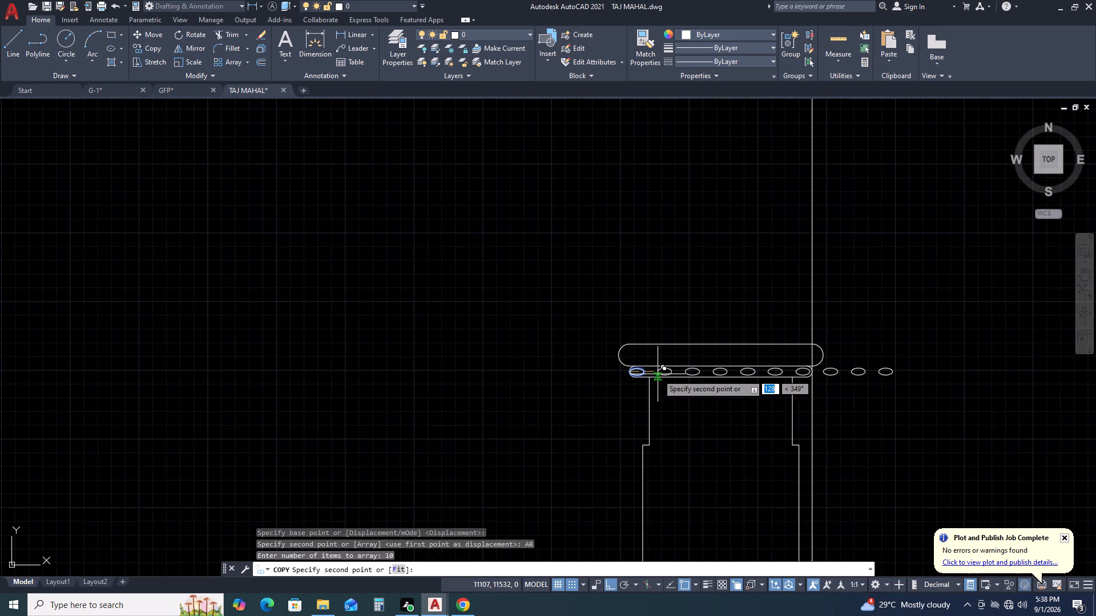
{"action": "scroll", "coordinate": [658, 375], "scroll_direction": "up", "scroll_amount": 2}
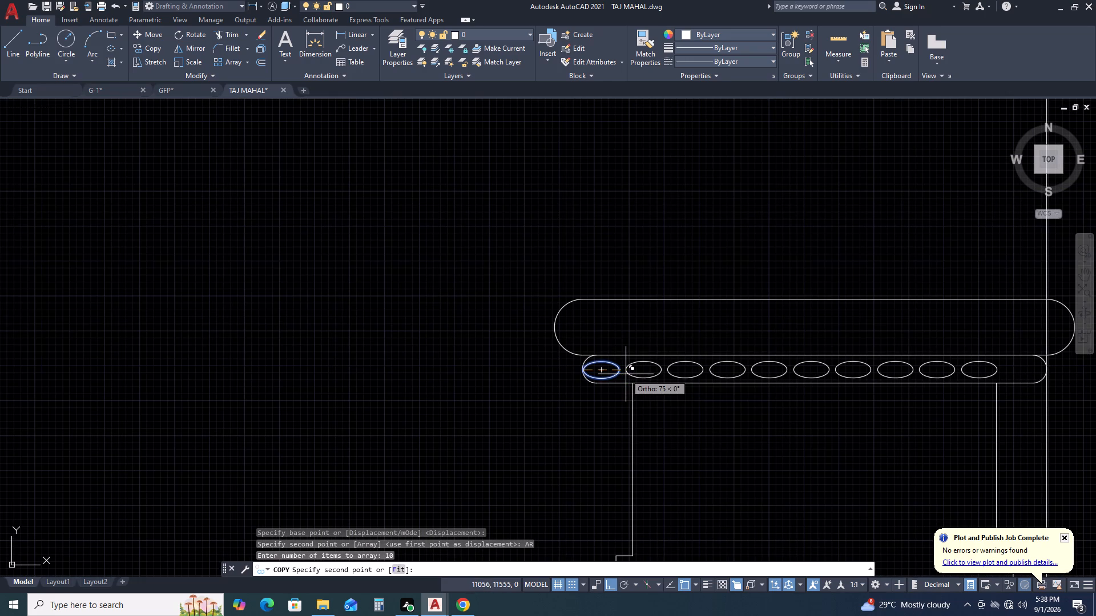
{"action": "scroll", "coordinate": [626, 374], "scroll_direction": "up", "scroll_amount": 1}
{"action": "left_click", "coordinate": [622, 371]}
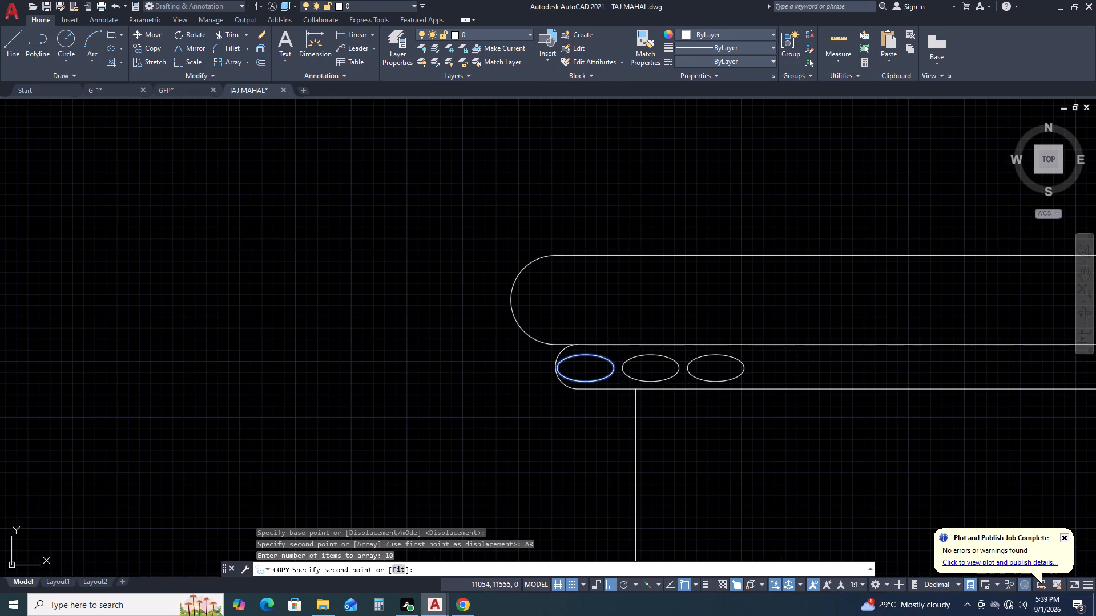
Place two more ellipse copies at the row's right end, about 732 and 796 from the original.
{"action": "scroll", "coordinate": [656, 374], "scroll_direction": "down", "scroll_amount": 2}
{"action": "scroll", "coordinate": [859, 373], "scroll_direction": "up", "scroll_amount": 2}
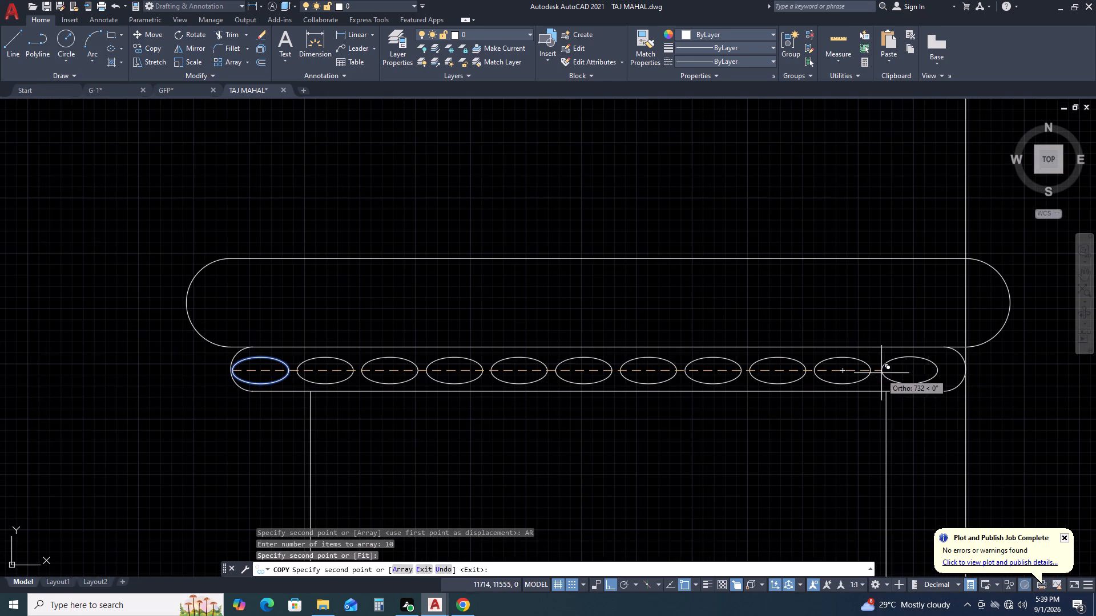
{"action": "left_click", "coordinate": [881, 373]}
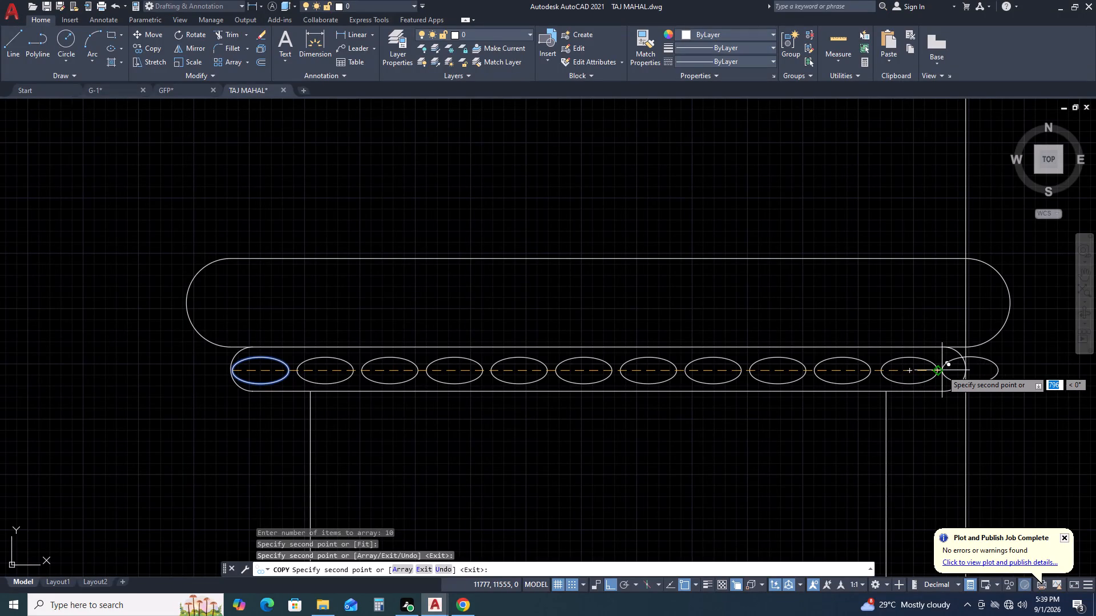
{"action": "left_click", "coordinate": [942, 370]}
{"action": "key", "text": "Escape"}
{"action": "middle_click_drag", "start_coordinate": [994, 370], "coordinate": [856, 382]}
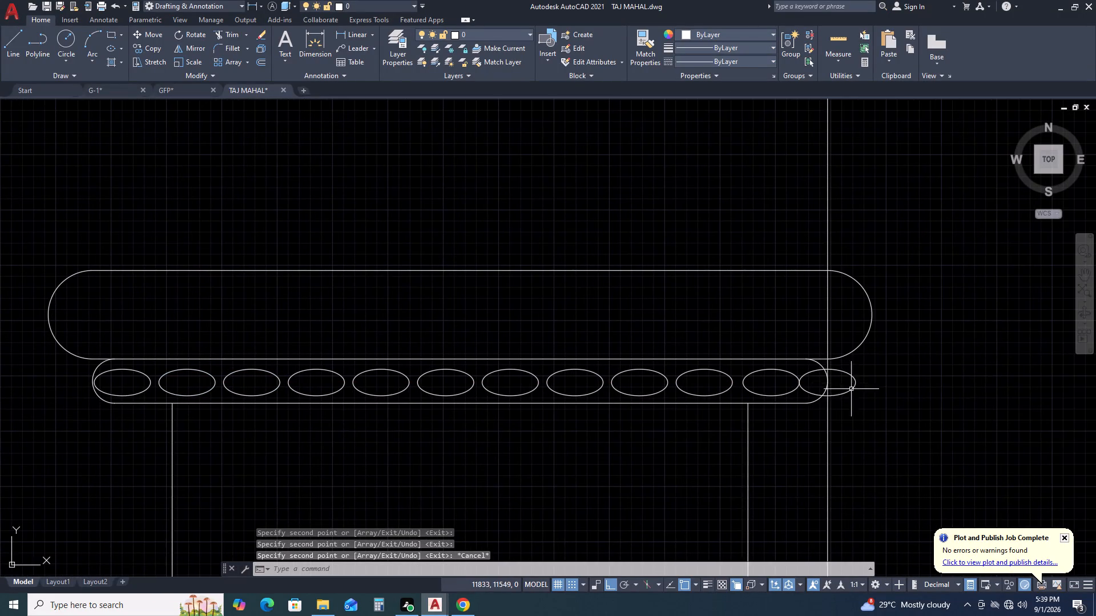
Move the last ellipse slightly to the right so a gap separates it from its neighbour.
{"action": "scroll", "coordinate": [856, 396], "scroll_direction": "up", "scroll_amount": 1}
{"action": "left_click_drag", "start_coordinate": [859, 398], "coordinate": [858, 393]}
{"action": "left_click", "coordinate": [847, 366]}
{"action": "type", "text": "M"}
{"action": "key", "text": "space"}
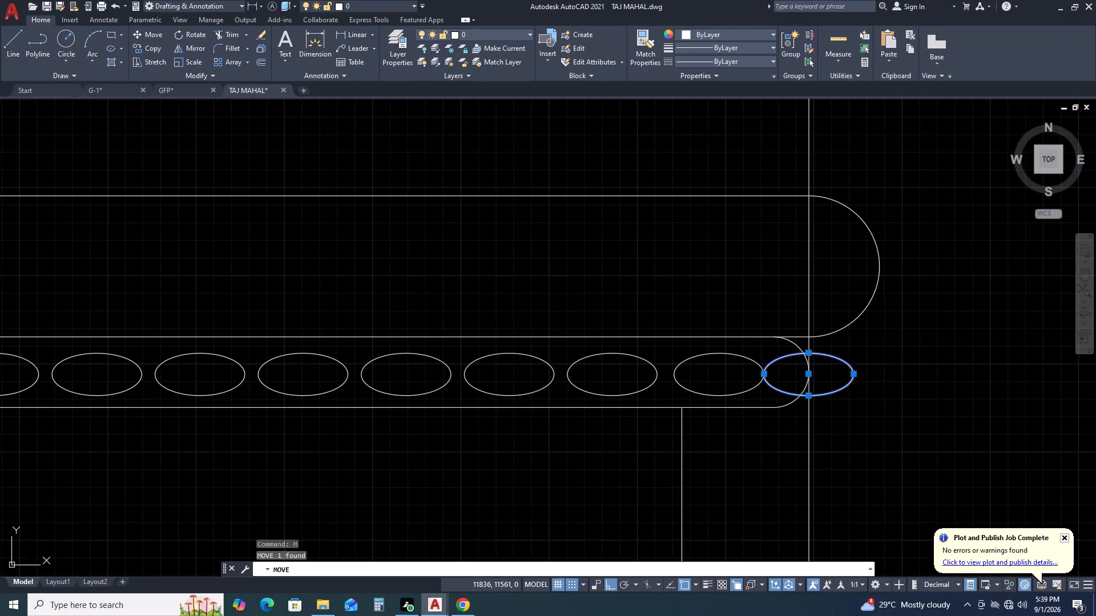
{"action": "scroll", "coordinate": [890, 364], "scroll_direction": "up", "scroll_amount": 2}
{"action": "left_click", "coordinate": [890, 364]}
{"action": "left_click", "coordinate": [920, 359]}
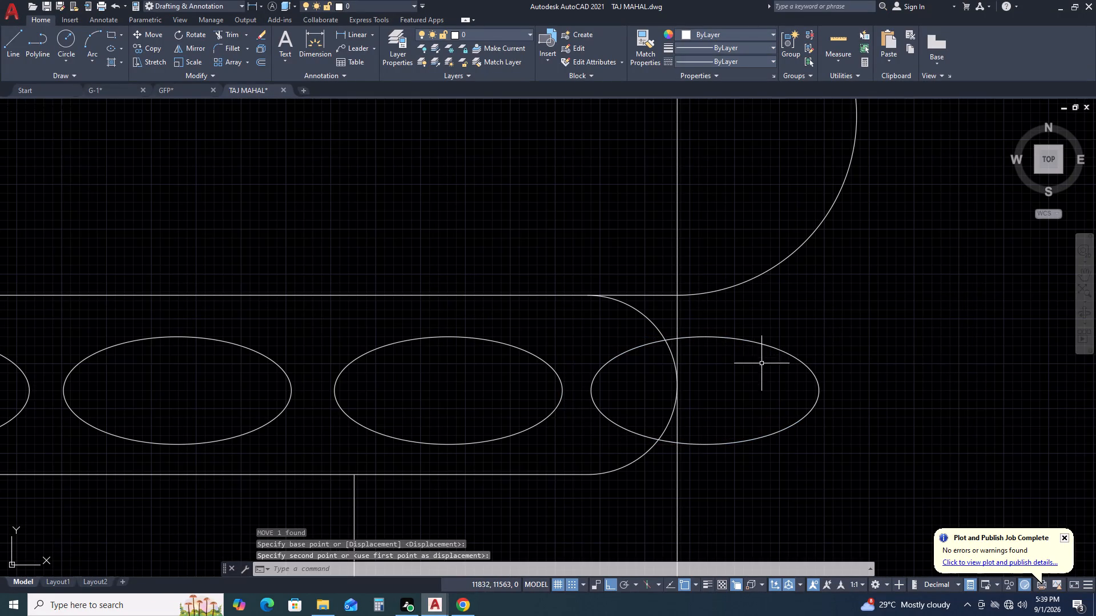
Trim the last ellipse at the lower band's right end arc, removing everything outside the band.
{"action": "key", "text": "Escape"}
{"action": "type", "text": "TR"}
{"action": "key", "text": "space"}
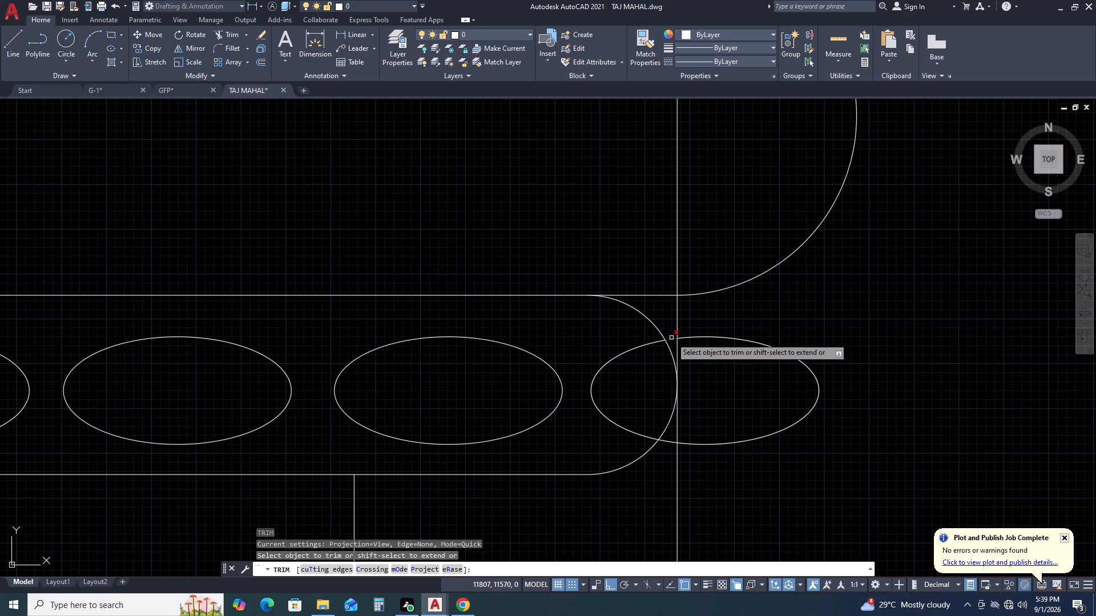
{"action": "double_click", "coordinate": [671, 338]}
{"action": "left_click", "coordinate": [667, 440]}
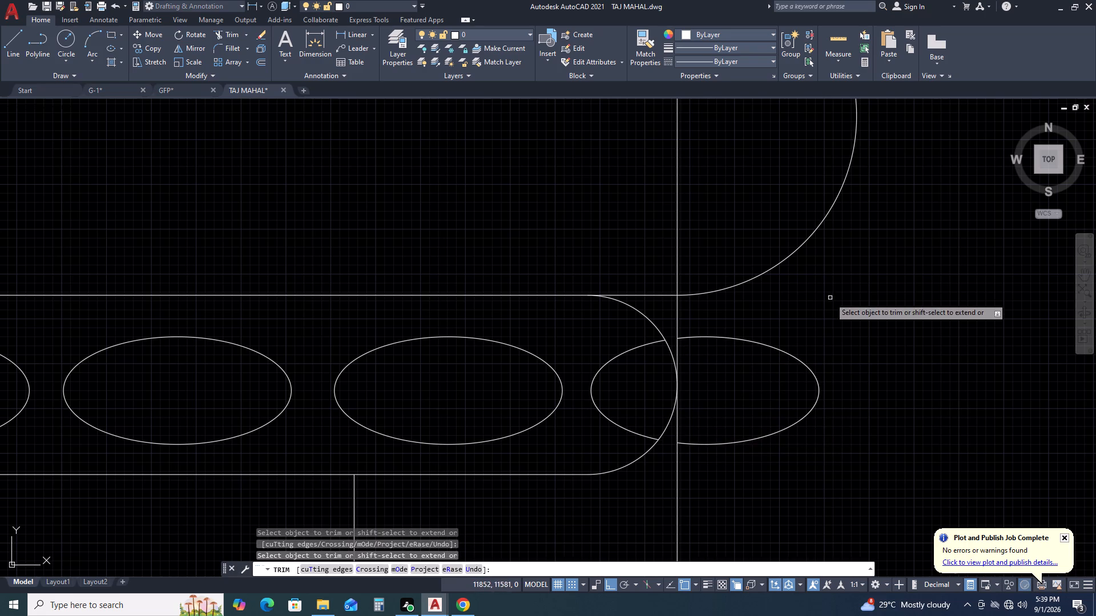
{"action": "left_click", "coordinate": [830, 298]}
{"action": "left_click", "coordinate": [772, 415]}
{"action": "key", "text": "Escape"}
Fill the lower cap band around the ellipses with a SOLID hatch, leaving the ellipses empty.
{"action": "scroll", "coordinate": [772, 386], "scroll_direction": "down", "scroll_amount": 3}
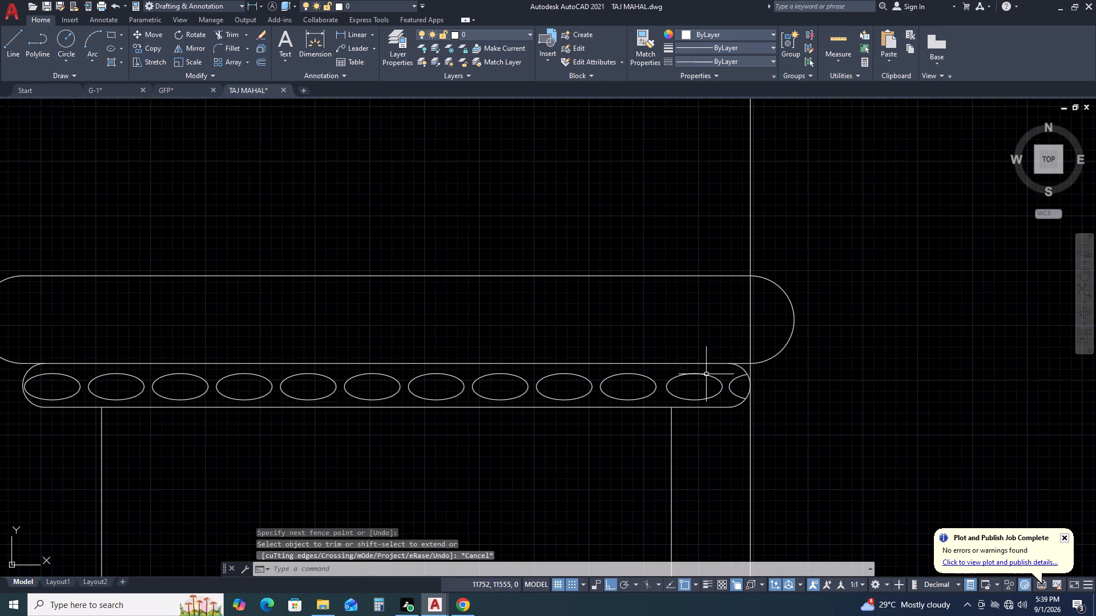
{"action": "key", "text": "h"}
{"action": "key", "text": "space"}
{"action": "middle_click_drag", "start_coordinate": [648, 411], "coordinate": [788, 345]}
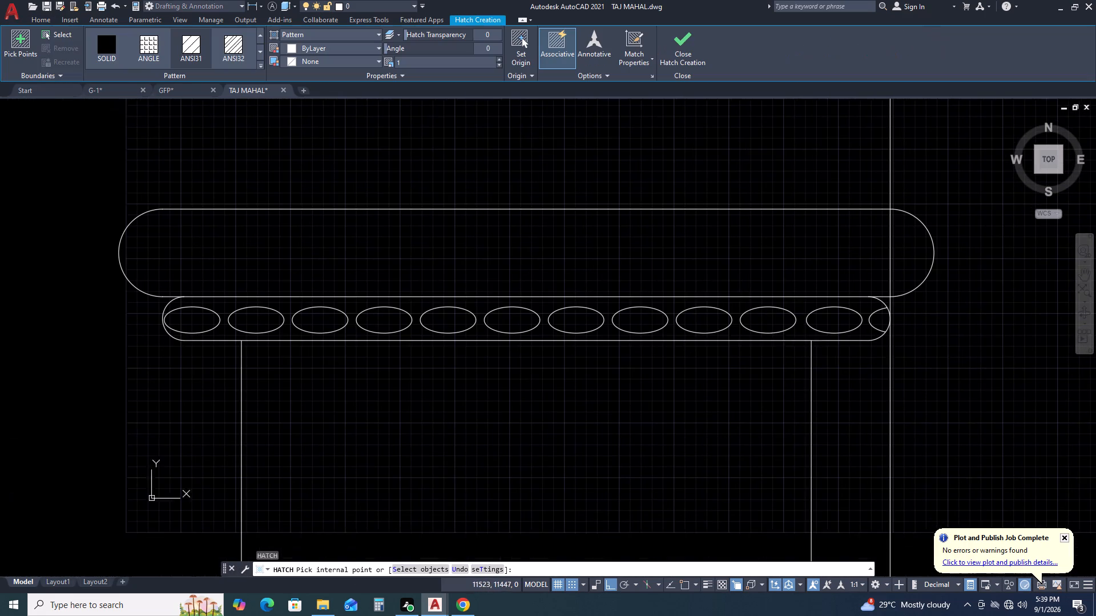
{"action": "left_click", "coordinate": [680, 306]}
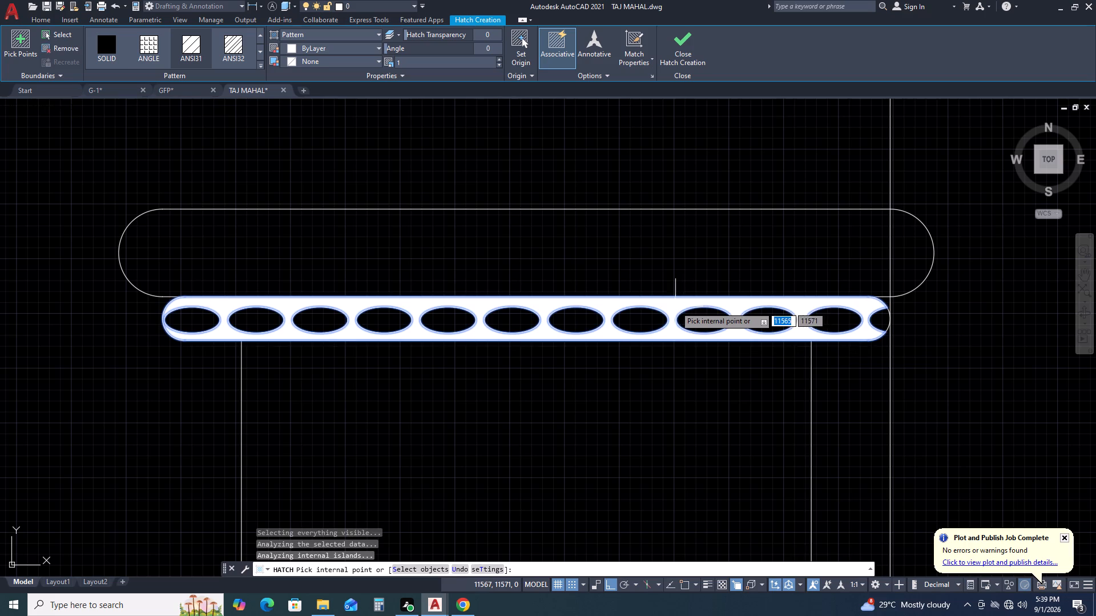
{"action": "key", "text": "Escape"}
Start a polyline on the upper cap band's top edge, in line with the shaft's right side, and draw it 1000 upward.
{"action": "scroll", "coordinate": [761, 309], "scroll_direction": "down", "scroll_amount": 2}
{"action": "scroll", "coordinate": [815, 325], "scroll_direction": "down", "scroll_amount": 2}
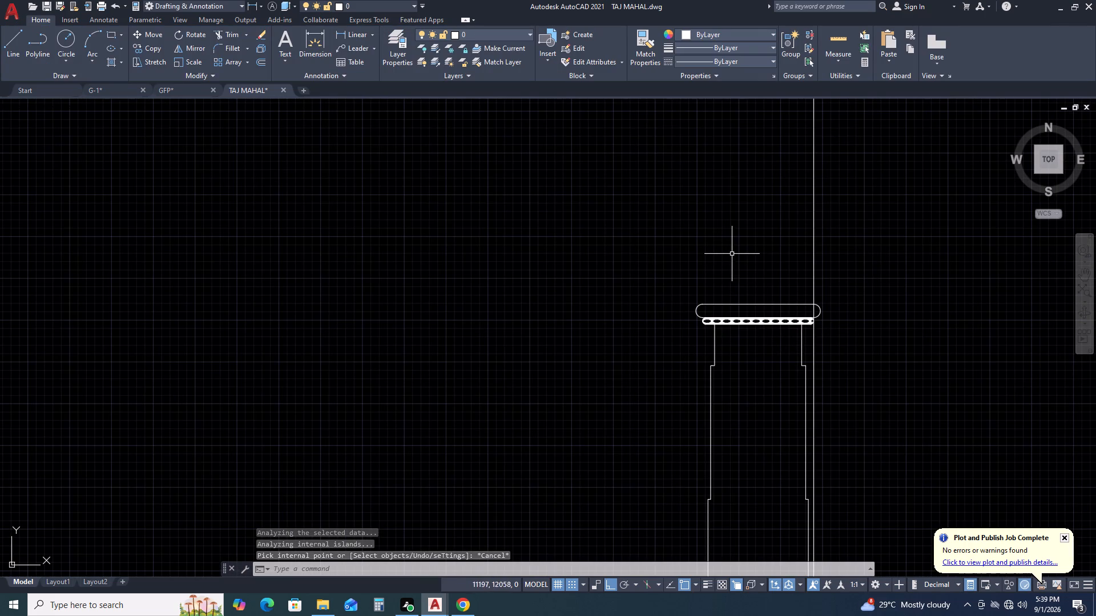
{"action": "middle_click_drag", "start_coordinate": [771, 275], "coordinate": [776, 341]}
{"action": "scroll", "coordinate": [781, 343], "scroll_direction": "down", "scroll_amount": 1}
{"action": "scroll", "coordinate": [811, 305], "scroll_direction": "down", "scroll_amount": 1}
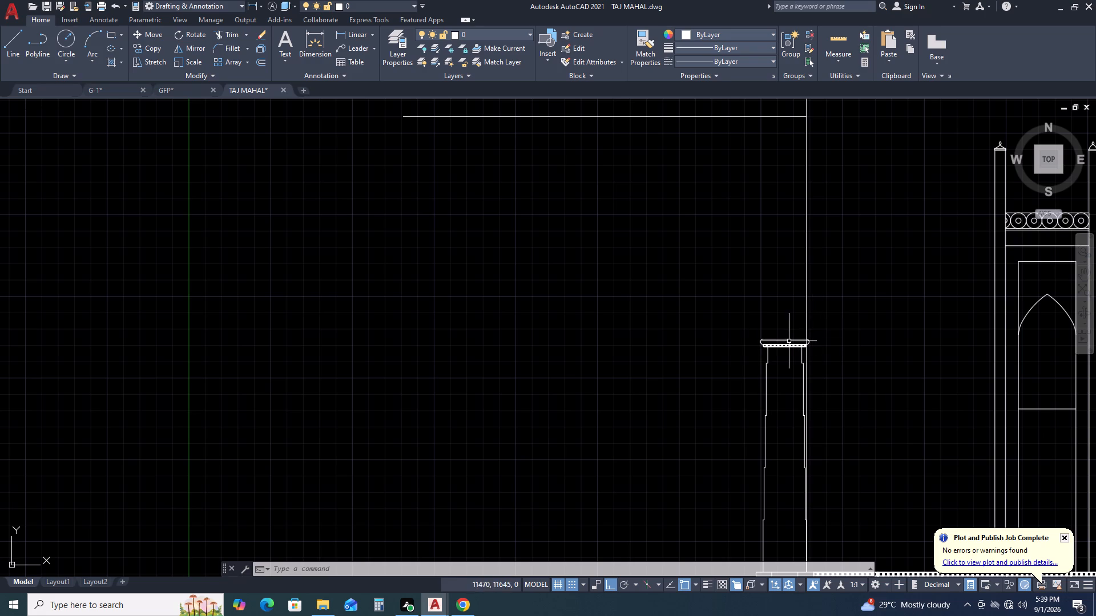
{"action": "scroll", "coordinate": [789, 341], "scroll_direction": "up", "scroll_amount": 2}
{"action": "middle_click_drag", "start_coordinate": [753, 321], "coordinate": [754, 329]}
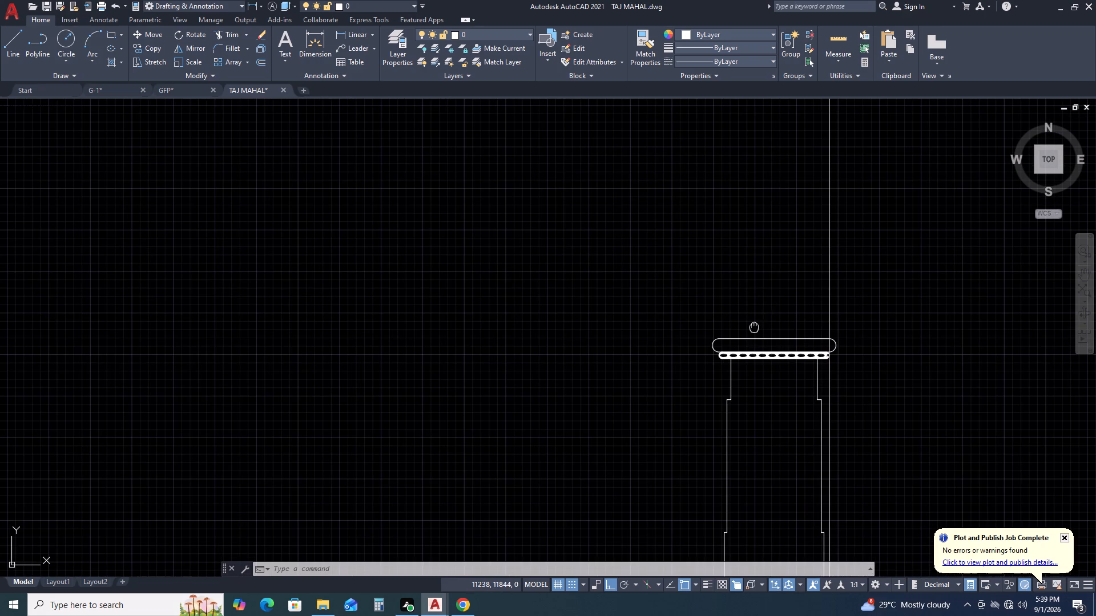
{"action": "middle_click_drag", "start_coordinate": [754, 329], "coordinate": [752, 378]}
{"action": "middle_click_drag", "start_coordinate": [760, 388], "coordinate": [662, 381]}
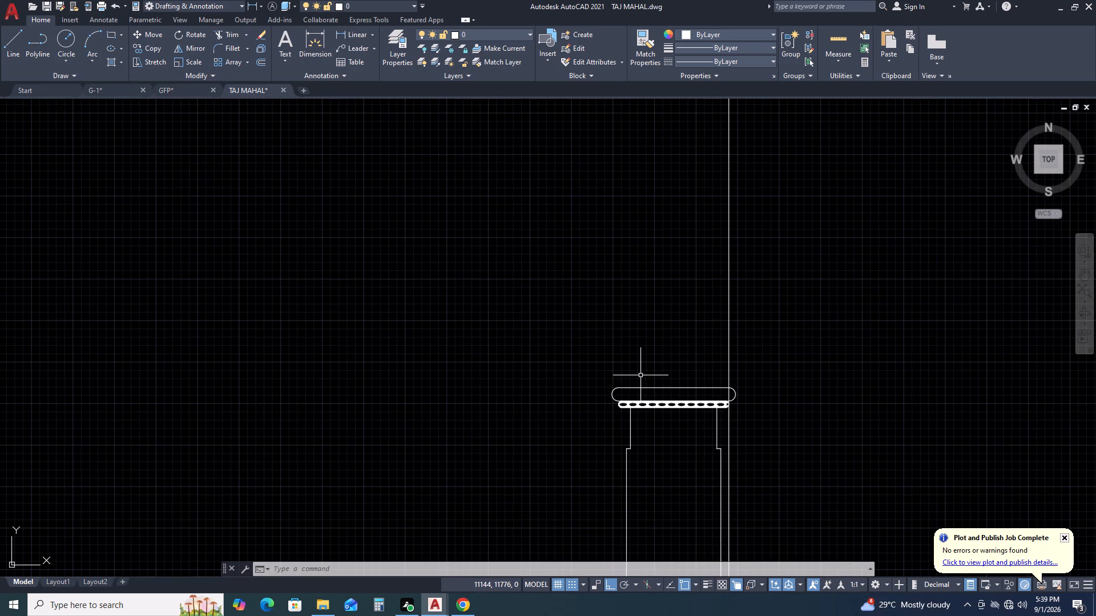
{"action": "type", "text": "PL"}
{"action": "key", "text": "space"}
{"action": "scroll", "coordinate": [746, 384], "scroll_direction": "up", "scroll_amount": 1}
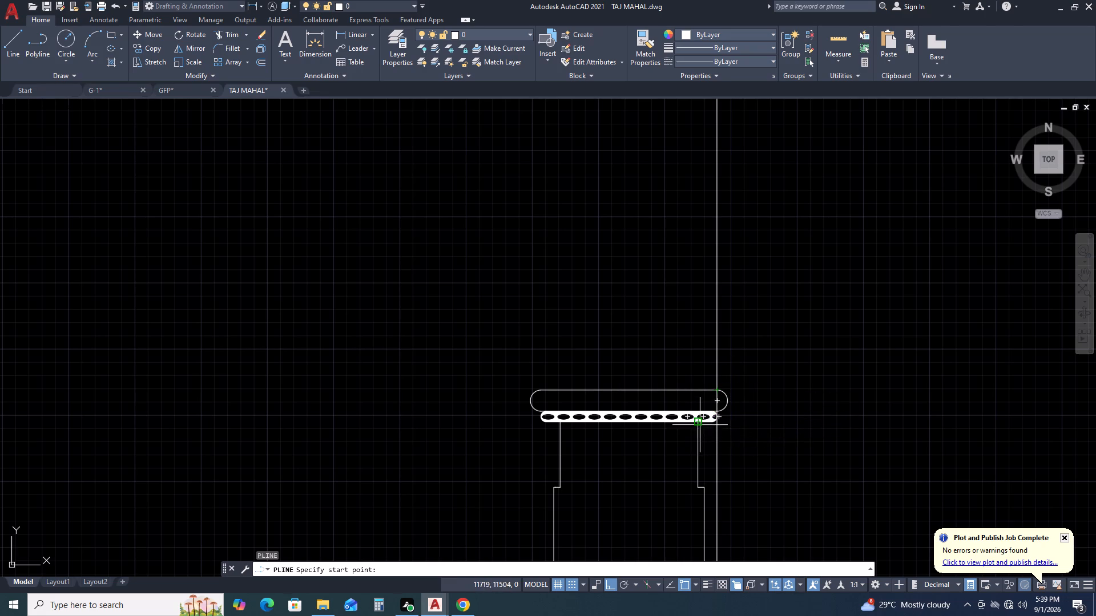
{"action": "left_click", "coordinate": [700, 390]}
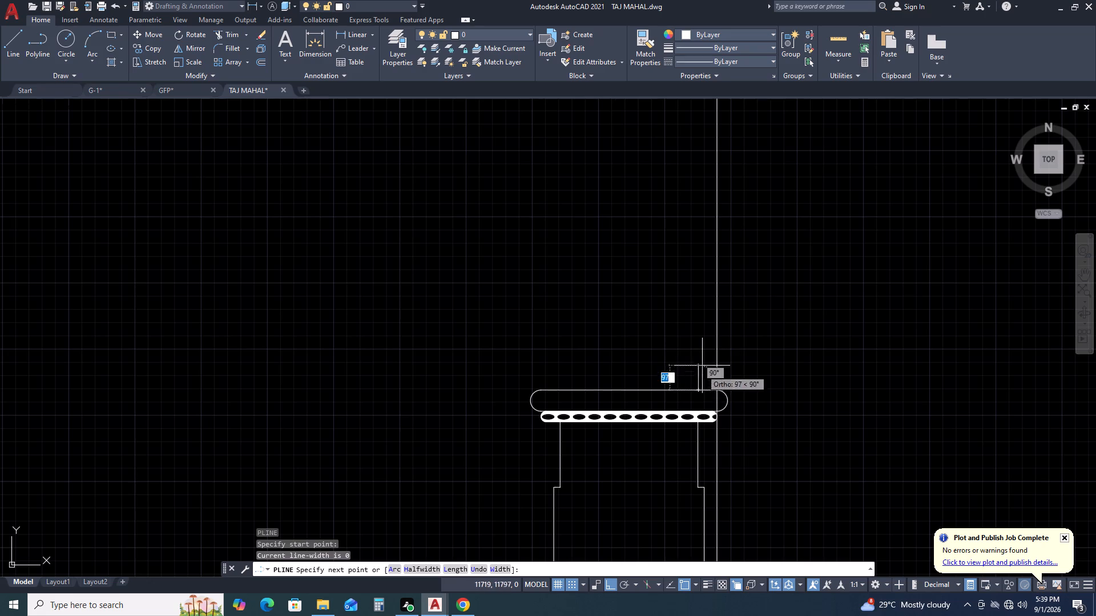
{"action": "type", "text": "1000"}
{"action": "key", "text": "Return"}
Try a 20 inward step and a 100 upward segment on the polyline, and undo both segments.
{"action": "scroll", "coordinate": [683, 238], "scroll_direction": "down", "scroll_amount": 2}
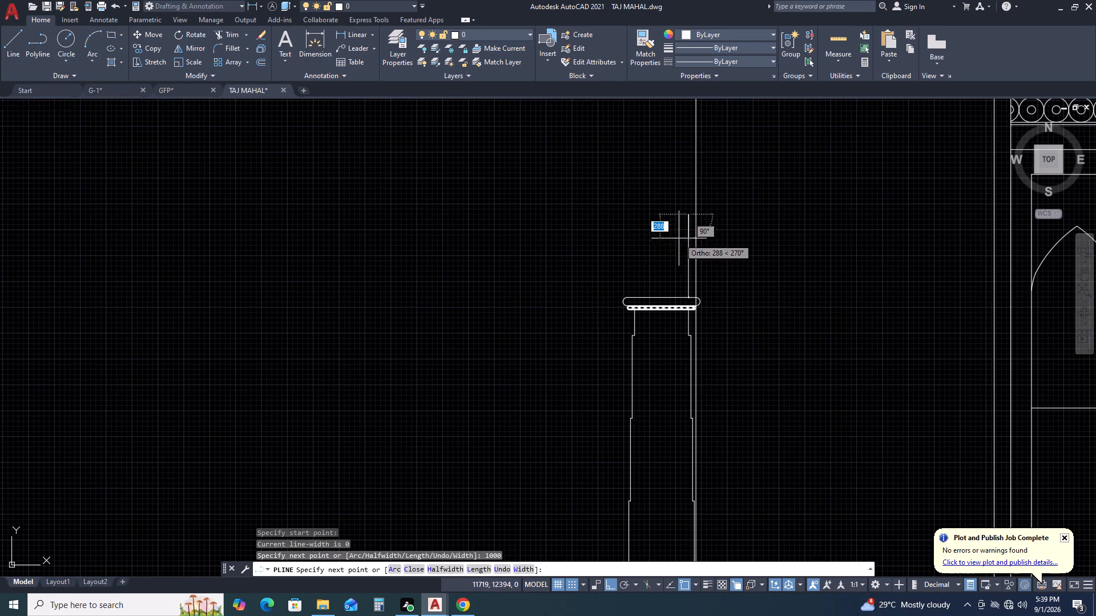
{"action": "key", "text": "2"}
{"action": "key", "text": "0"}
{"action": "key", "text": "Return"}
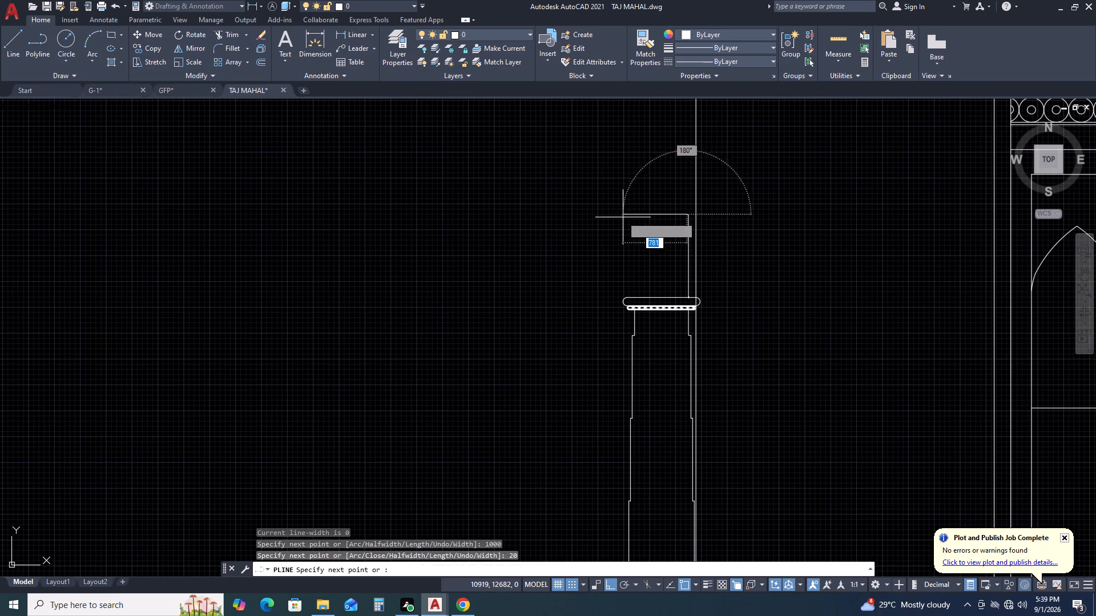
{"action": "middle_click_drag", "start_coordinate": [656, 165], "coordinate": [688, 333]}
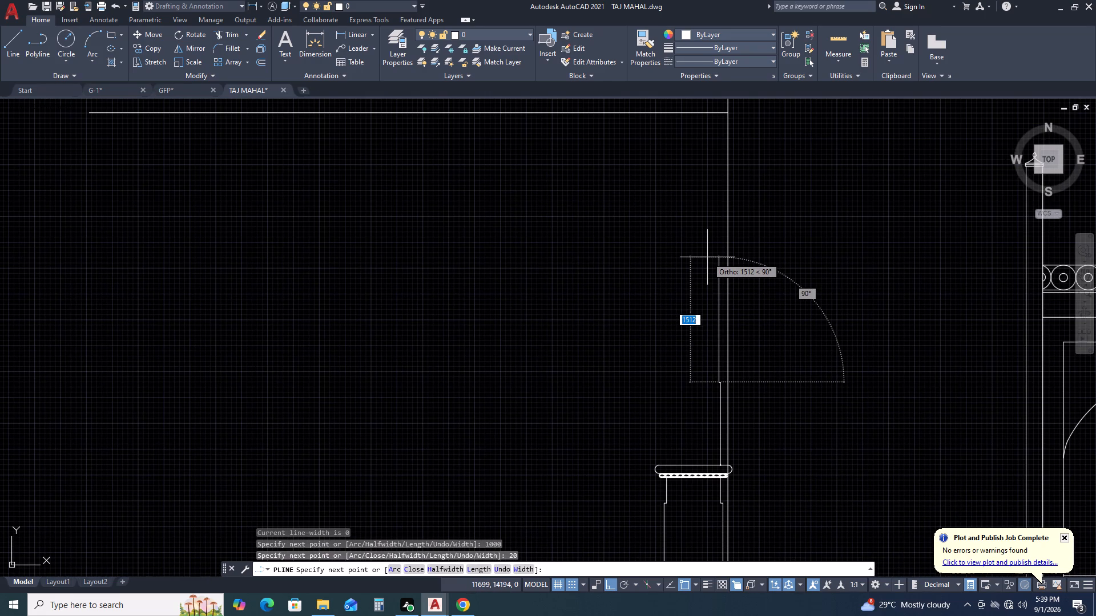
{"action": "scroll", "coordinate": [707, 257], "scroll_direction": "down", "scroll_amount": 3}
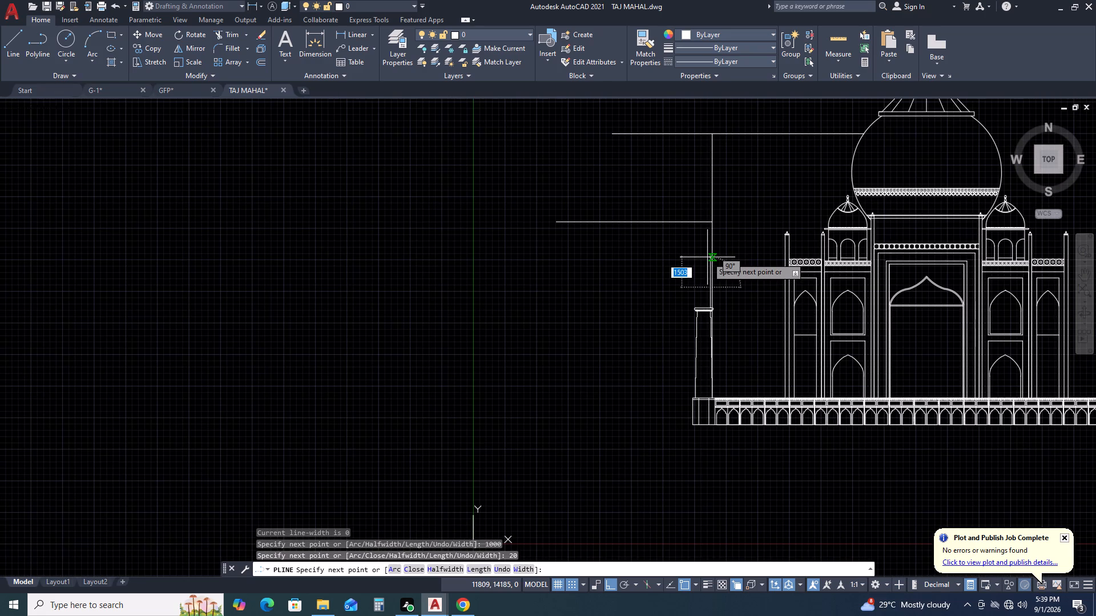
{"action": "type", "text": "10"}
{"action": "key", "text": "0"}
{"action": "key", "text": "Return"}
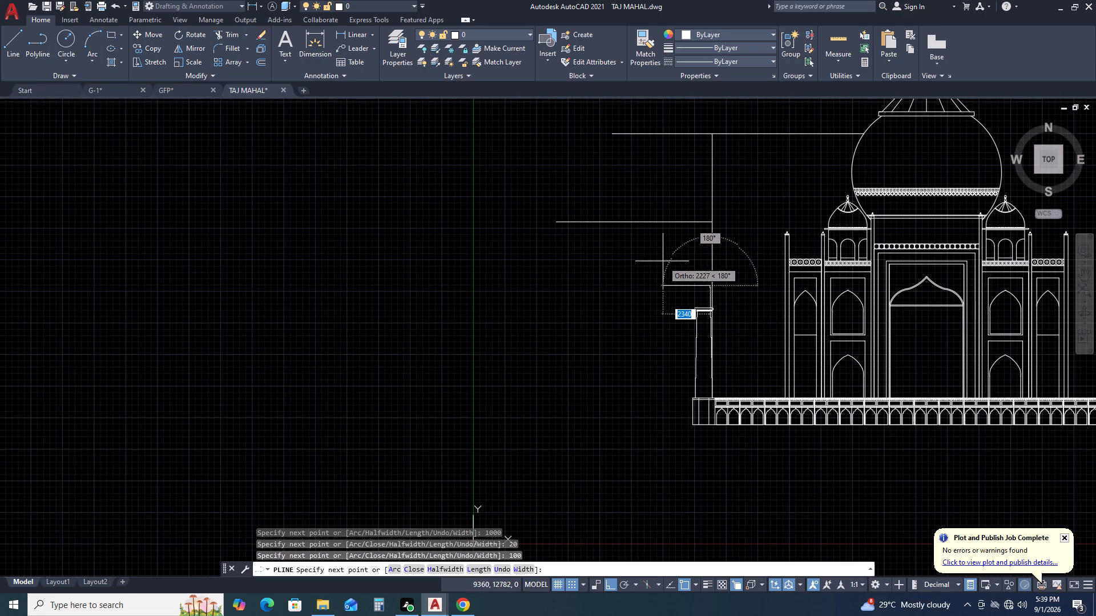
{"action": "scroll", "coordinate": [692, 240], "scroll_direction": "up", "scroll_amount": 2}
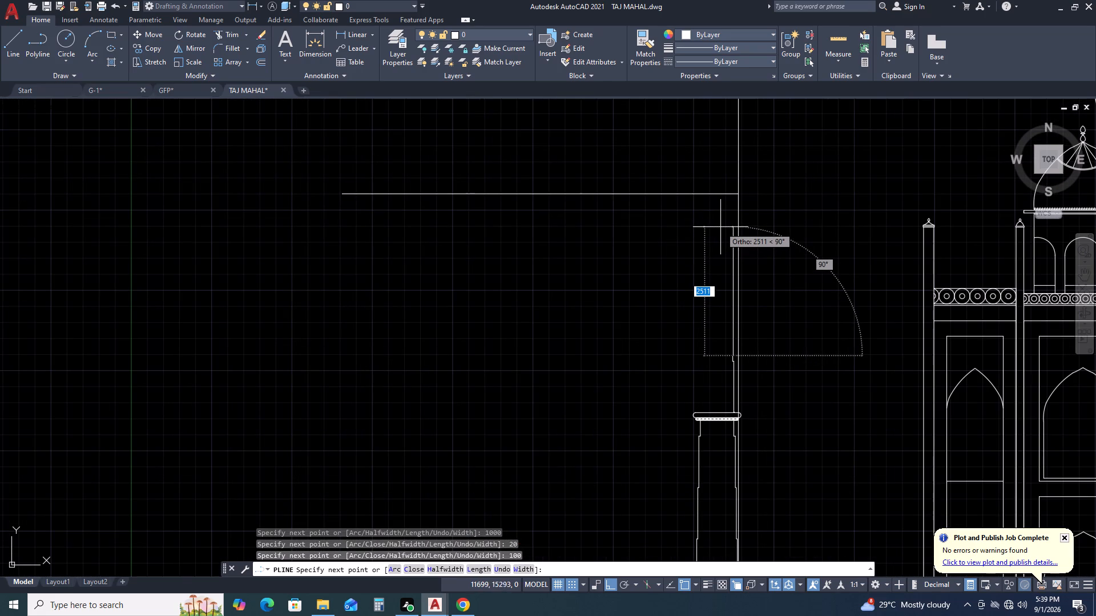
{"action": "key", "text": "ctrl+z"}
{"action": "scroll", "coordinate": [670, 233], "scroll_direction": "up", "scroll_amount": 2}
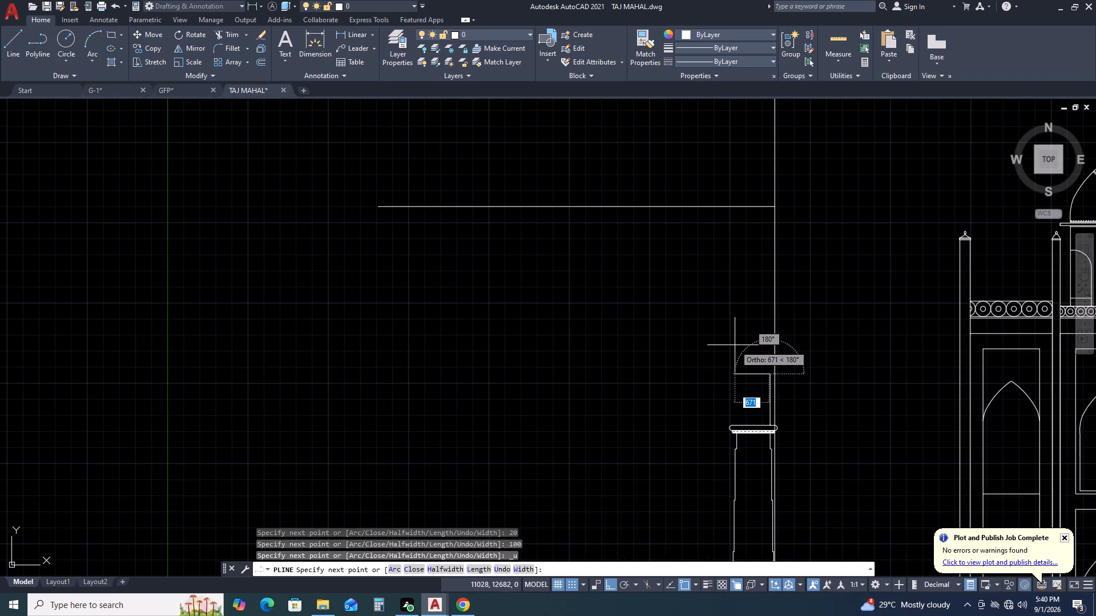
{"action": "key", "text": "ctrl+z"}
Continue the polyline with two tiers, each stepping 20 inward to the left and rising 1000.
{"action": "middle_click_drag", "start_coordinate": [598, 169], "coordinate": [598, 178]}
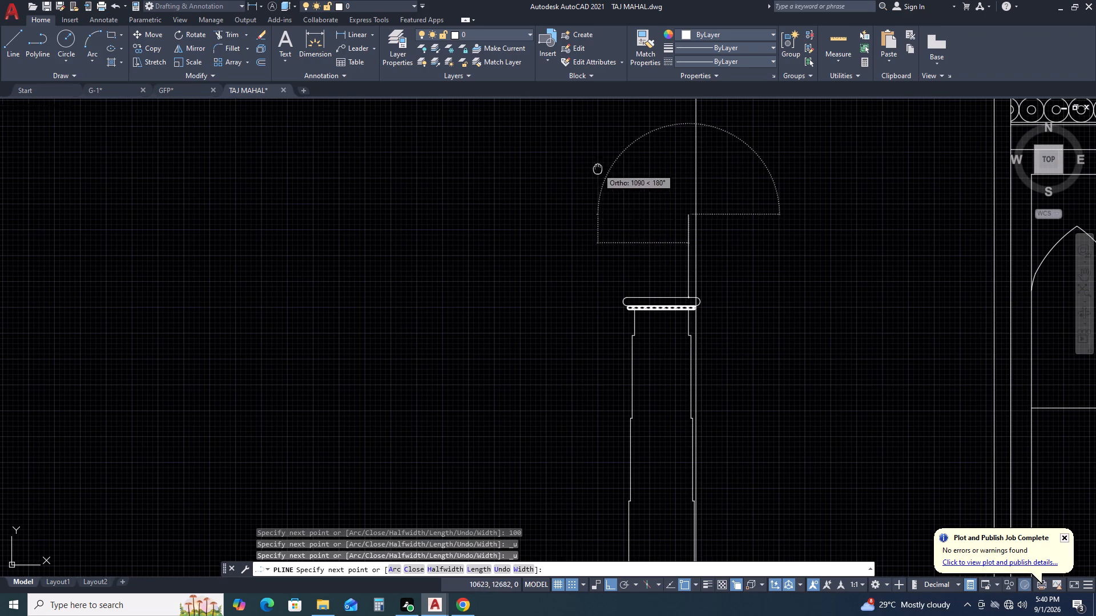
{"action": "middle_click_drag", "start_coordinate": [598, 178], "coordinate": [608, 281]}
{"action": "key", "text": "2"}
{"action": "key", "text": "0"}
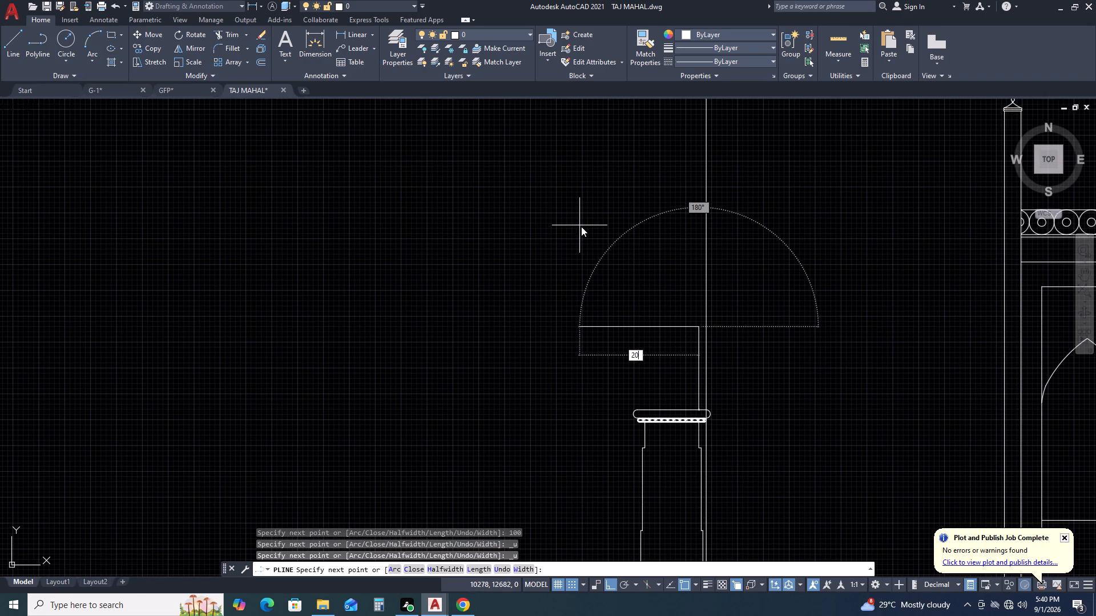
{"action": "key", "text": "Return"}
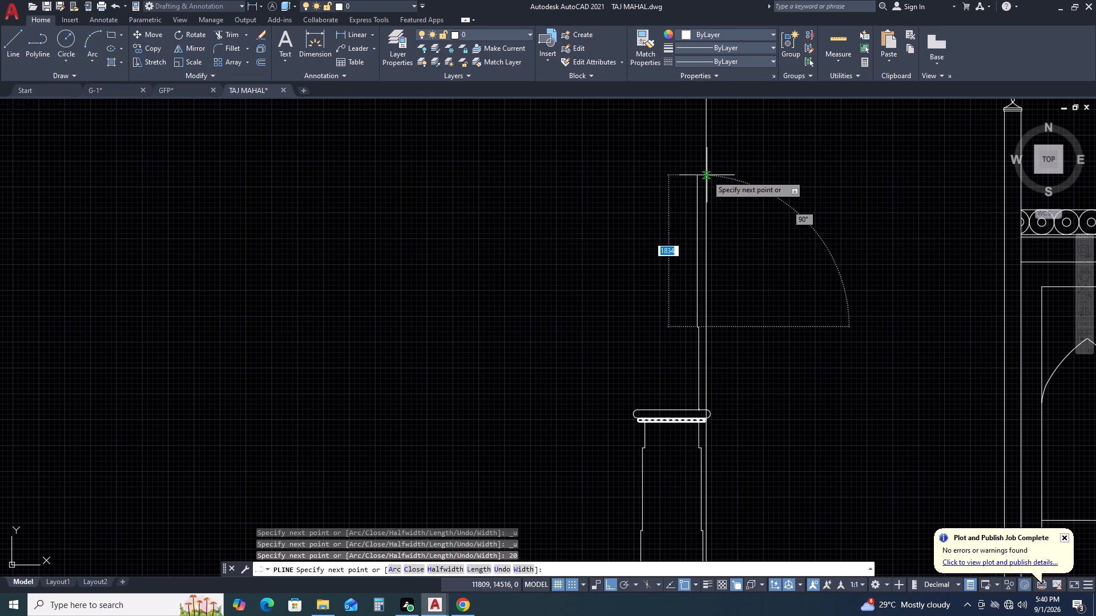
{"action": "middle_click_drag", "start_coordinate": [700, 135], "coordinate": [726, 270]}
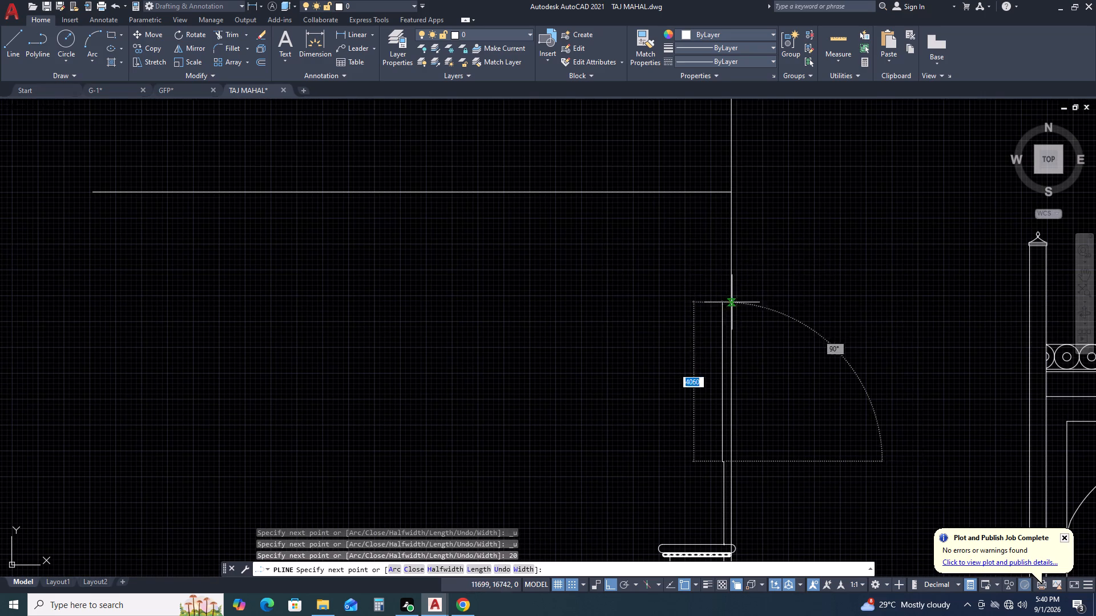
{"action": "type", "text": "10"}
{"action": "type", "text": "00"}
{"action": "key", "text": "Return"}
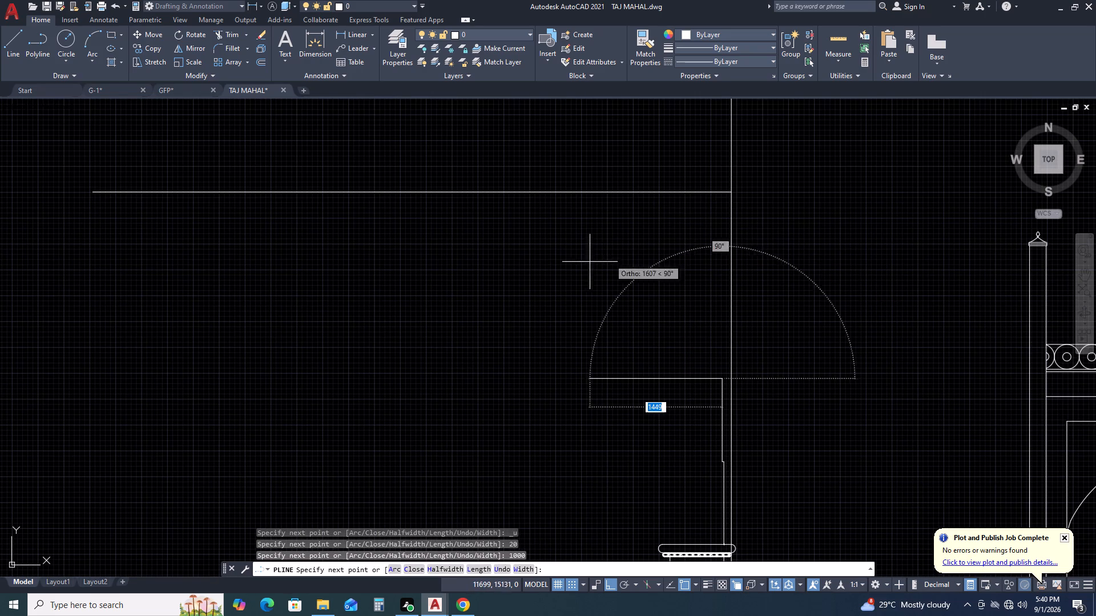
{"action": "key", "text": "2"}
{"action": "key", "text": "0"}
{"action": "key", "text": "Return"}
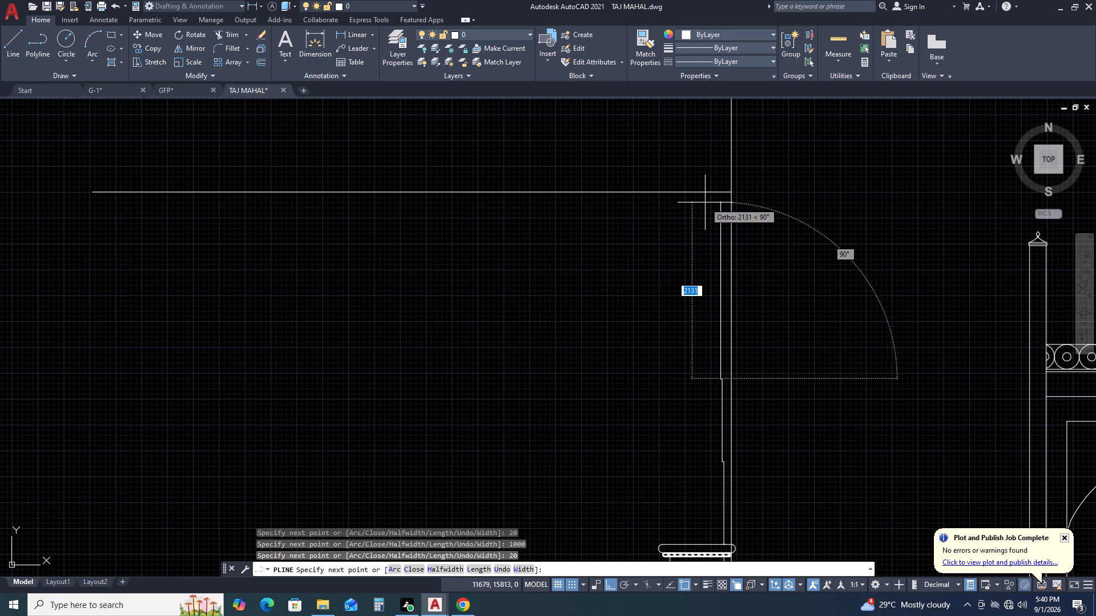
{"action": "type", "text": "10"}
{"action": "type", "text": "00"}
{"action": "key", "text": "Return"}
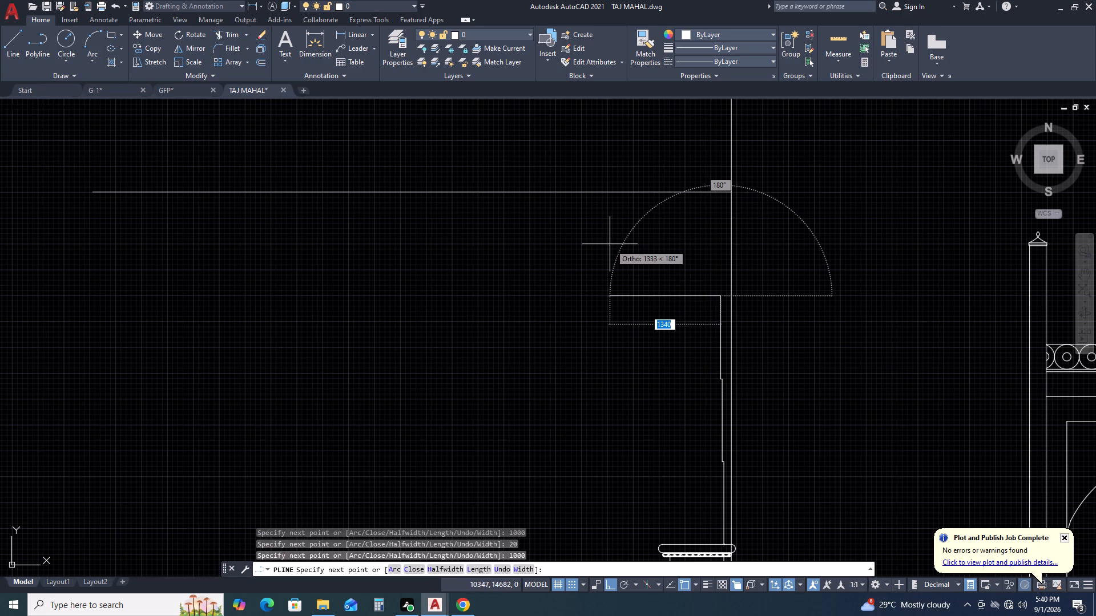
Add another 20 inward and 1000 upward tier, plus a final 20 inward step rising to the horizontal guide line, and end the polyline.
{"action": "type", "text": "20"}
{"action": "key", "text": "Return"}
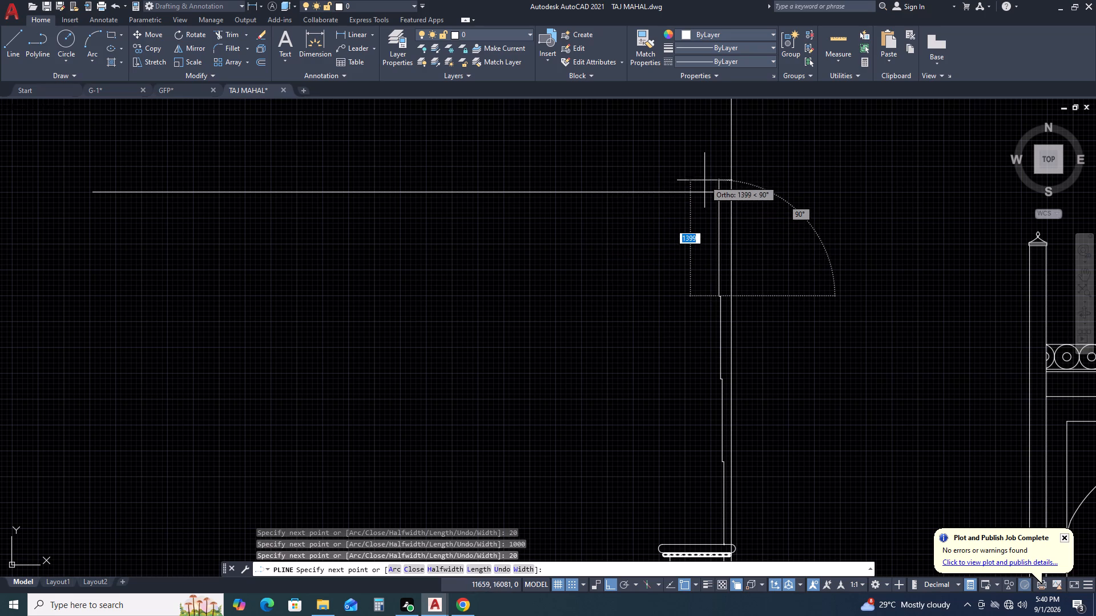
{"action": "key", "text": "1"}
{"action": "type", "text": "000"}
{"action": "key", "text": "Return"}
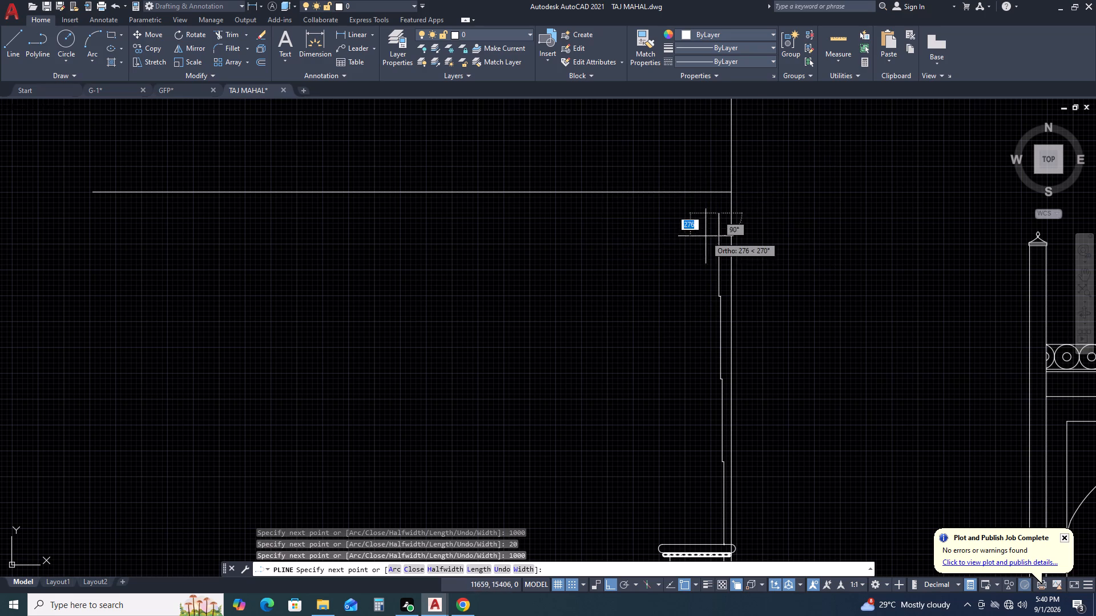
{"action": "middle_click_drag", "start_coordinate": [676, 220], "coordinate": [682, 266]}
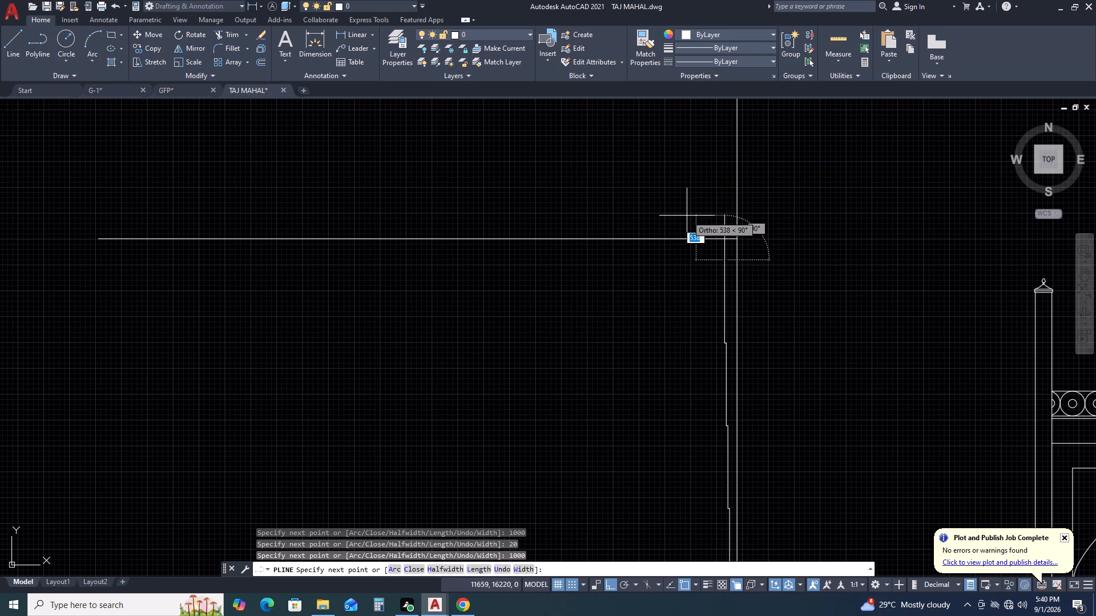
{"action": "type", "text": "20"}
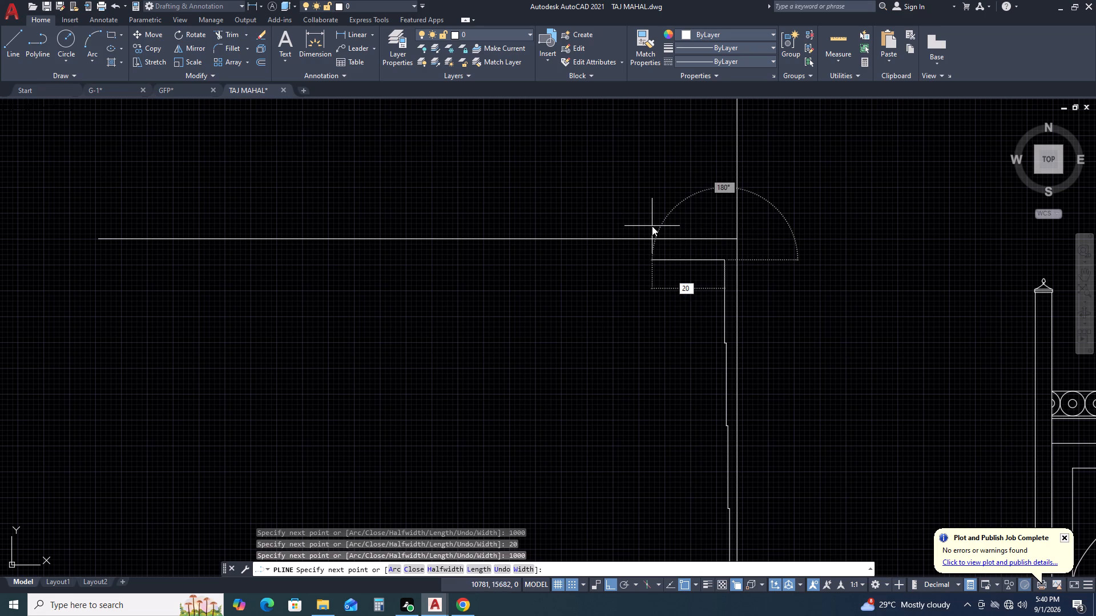
{"action": "key", "text": "Return"}
{"action": "scroll", "coordinate": [714, 221], "scroll_direction": "up", "scroll_amount": 3}
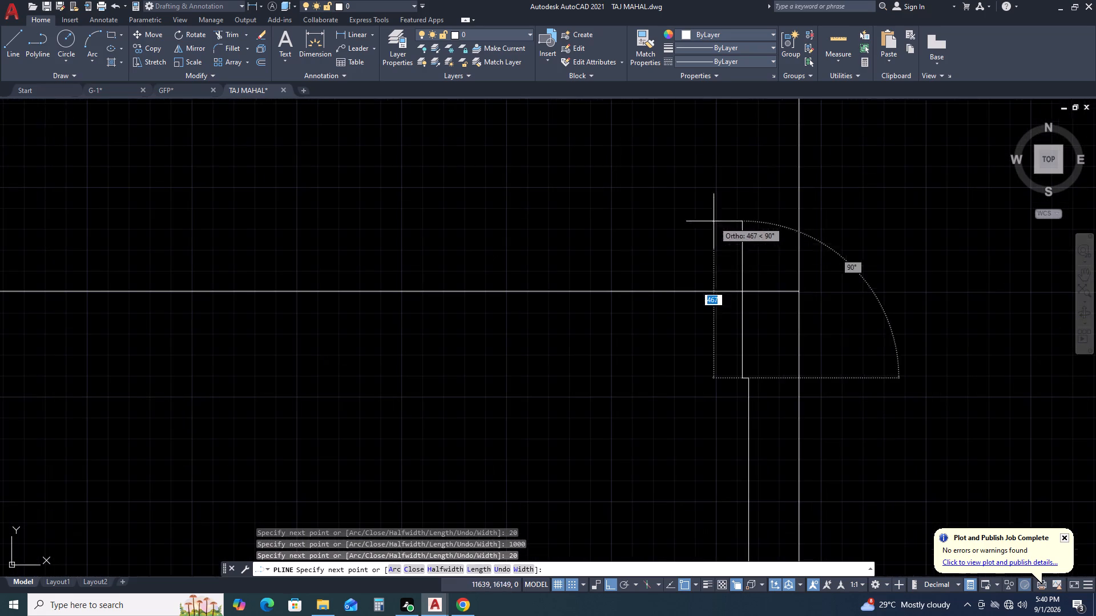
{"action": "left_click", "coordinate": [743, 290]}
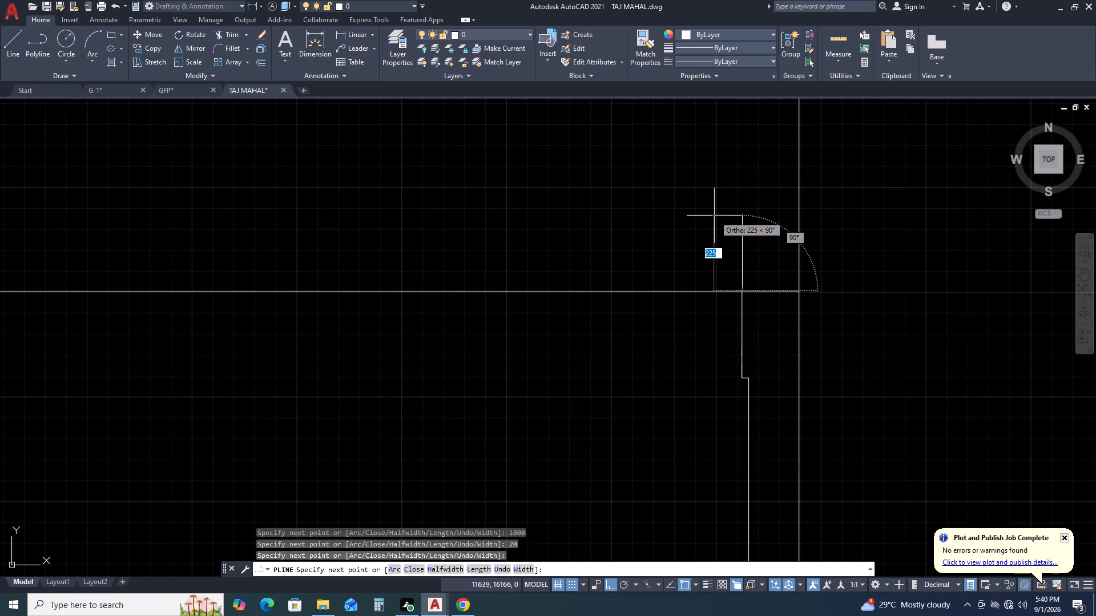
{"action": "key", "text": "Escape"}
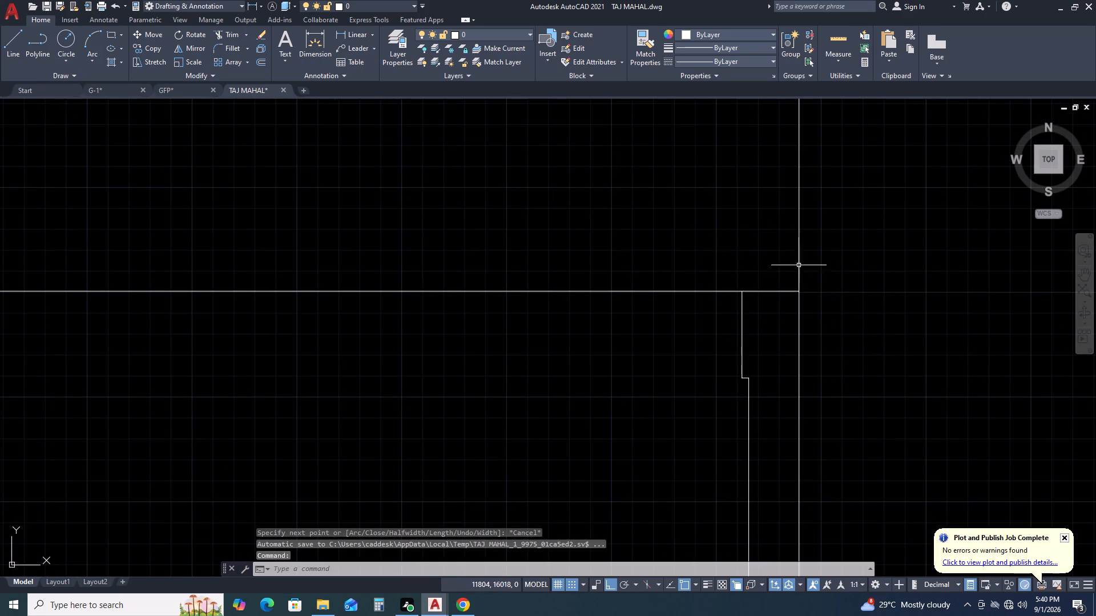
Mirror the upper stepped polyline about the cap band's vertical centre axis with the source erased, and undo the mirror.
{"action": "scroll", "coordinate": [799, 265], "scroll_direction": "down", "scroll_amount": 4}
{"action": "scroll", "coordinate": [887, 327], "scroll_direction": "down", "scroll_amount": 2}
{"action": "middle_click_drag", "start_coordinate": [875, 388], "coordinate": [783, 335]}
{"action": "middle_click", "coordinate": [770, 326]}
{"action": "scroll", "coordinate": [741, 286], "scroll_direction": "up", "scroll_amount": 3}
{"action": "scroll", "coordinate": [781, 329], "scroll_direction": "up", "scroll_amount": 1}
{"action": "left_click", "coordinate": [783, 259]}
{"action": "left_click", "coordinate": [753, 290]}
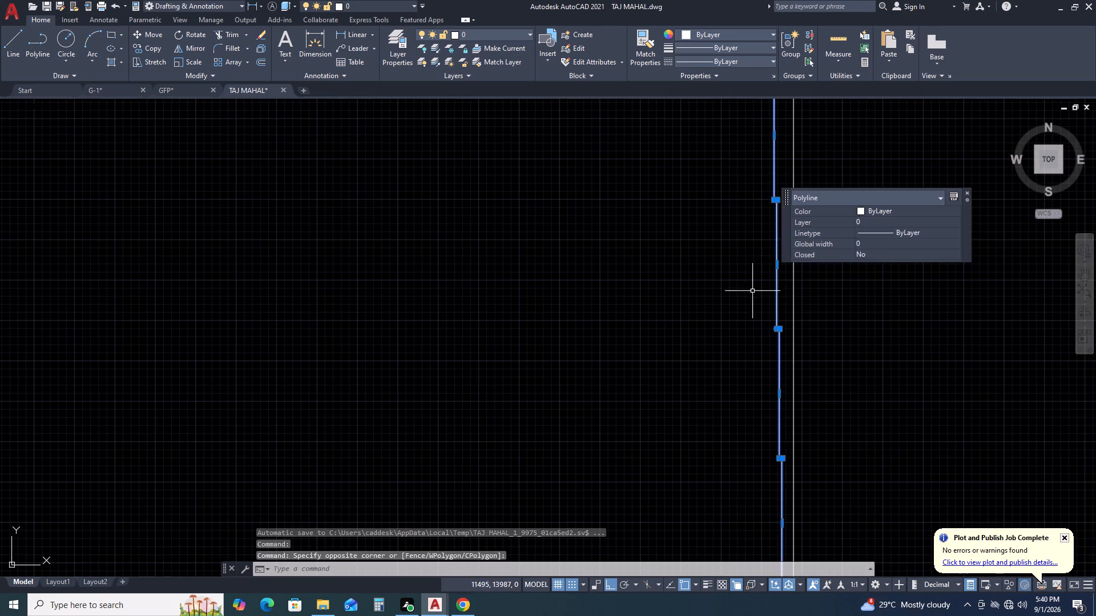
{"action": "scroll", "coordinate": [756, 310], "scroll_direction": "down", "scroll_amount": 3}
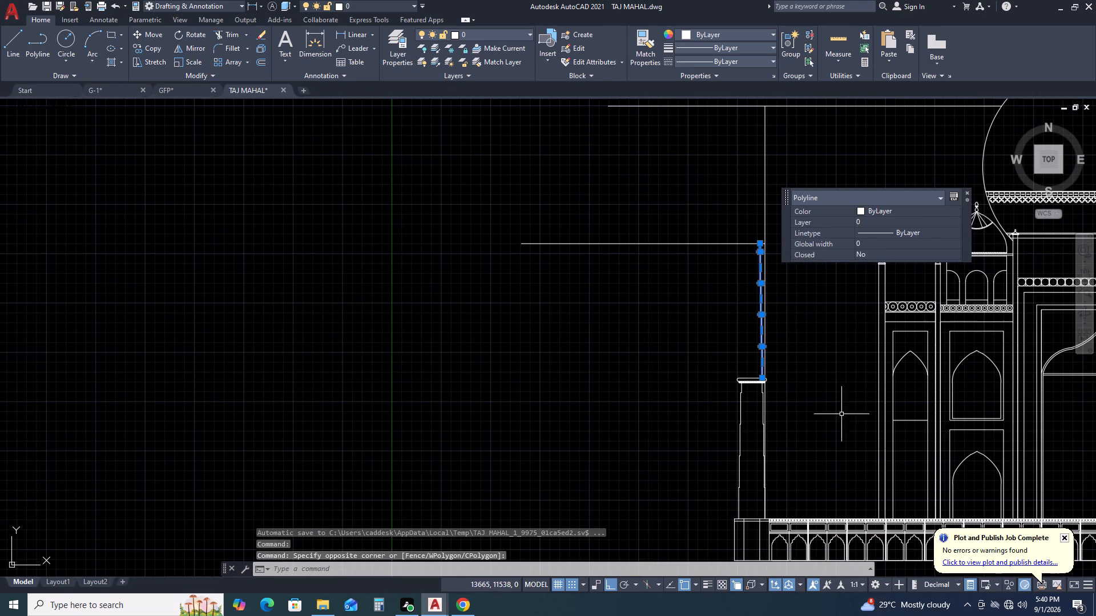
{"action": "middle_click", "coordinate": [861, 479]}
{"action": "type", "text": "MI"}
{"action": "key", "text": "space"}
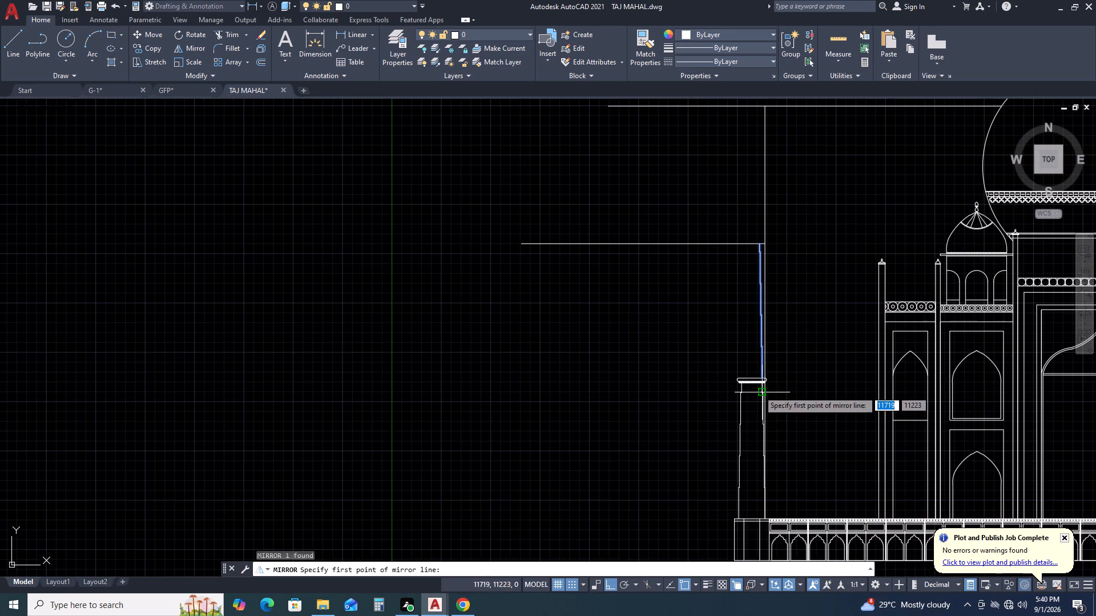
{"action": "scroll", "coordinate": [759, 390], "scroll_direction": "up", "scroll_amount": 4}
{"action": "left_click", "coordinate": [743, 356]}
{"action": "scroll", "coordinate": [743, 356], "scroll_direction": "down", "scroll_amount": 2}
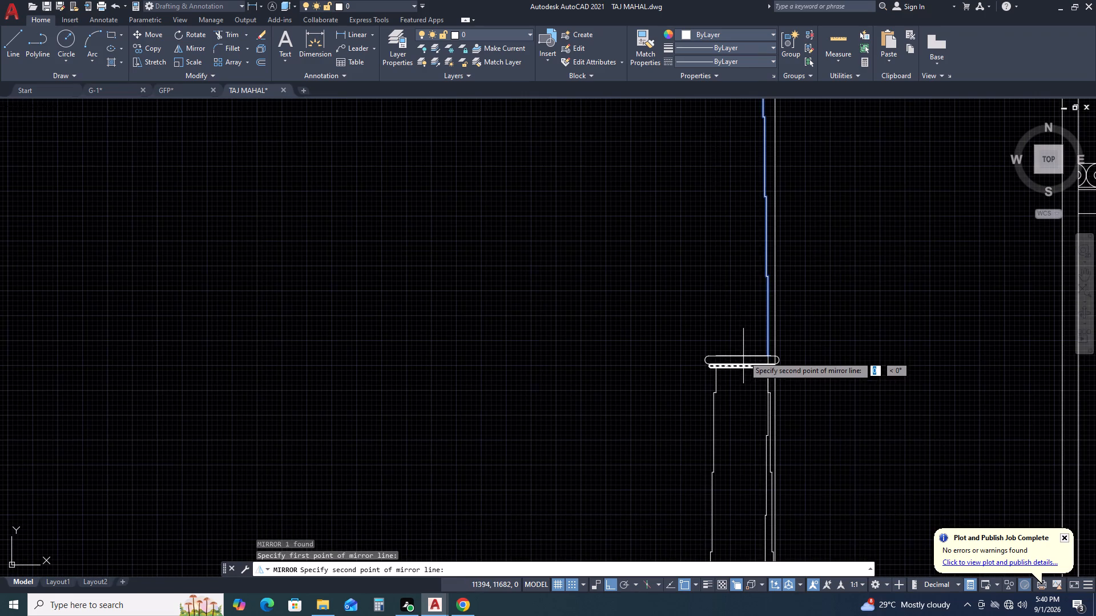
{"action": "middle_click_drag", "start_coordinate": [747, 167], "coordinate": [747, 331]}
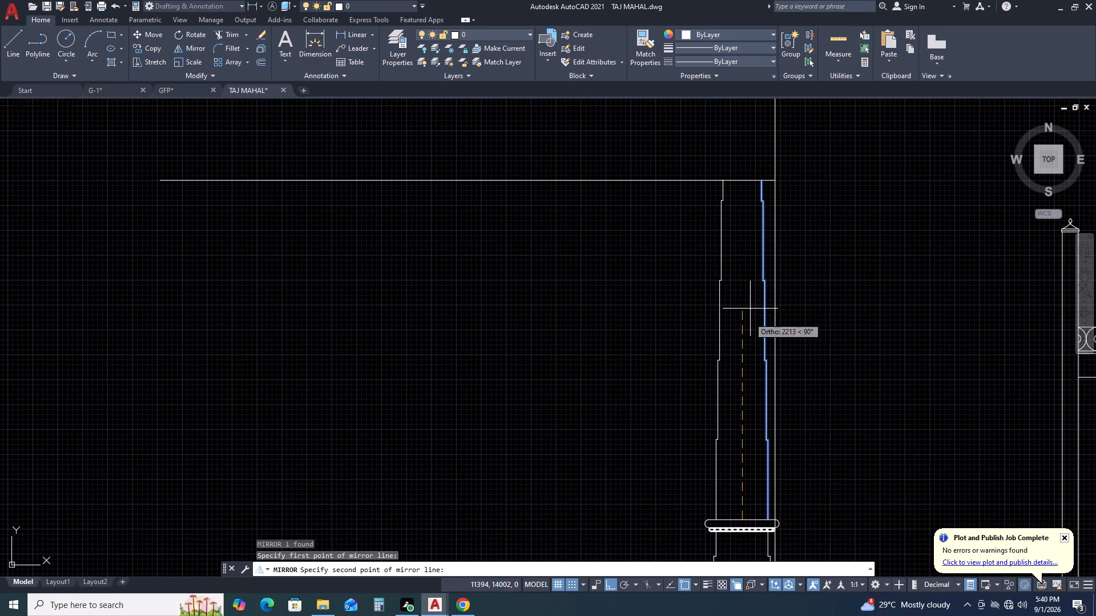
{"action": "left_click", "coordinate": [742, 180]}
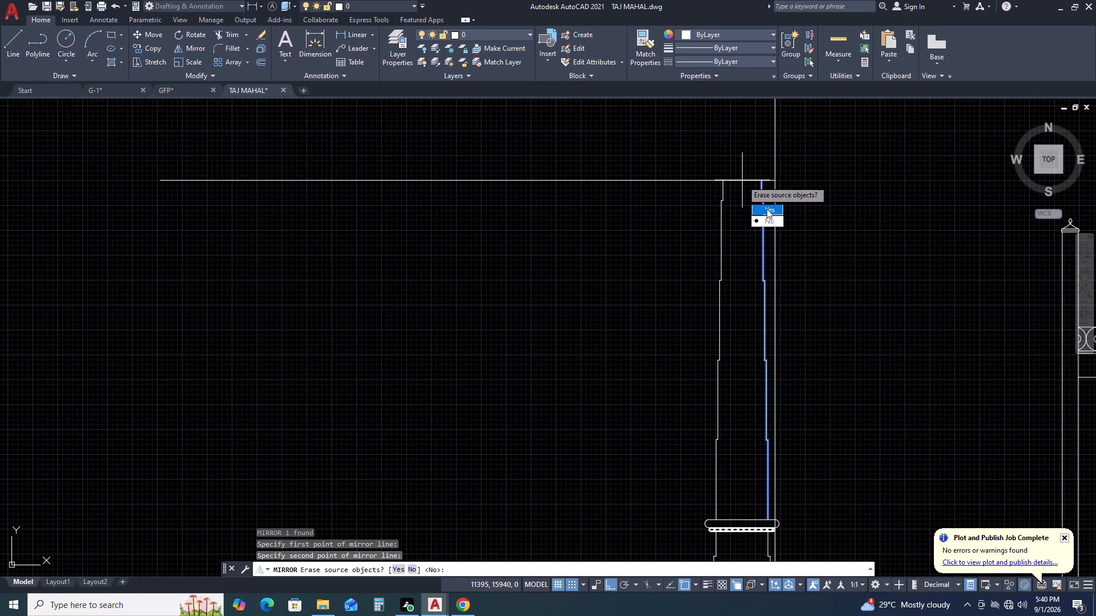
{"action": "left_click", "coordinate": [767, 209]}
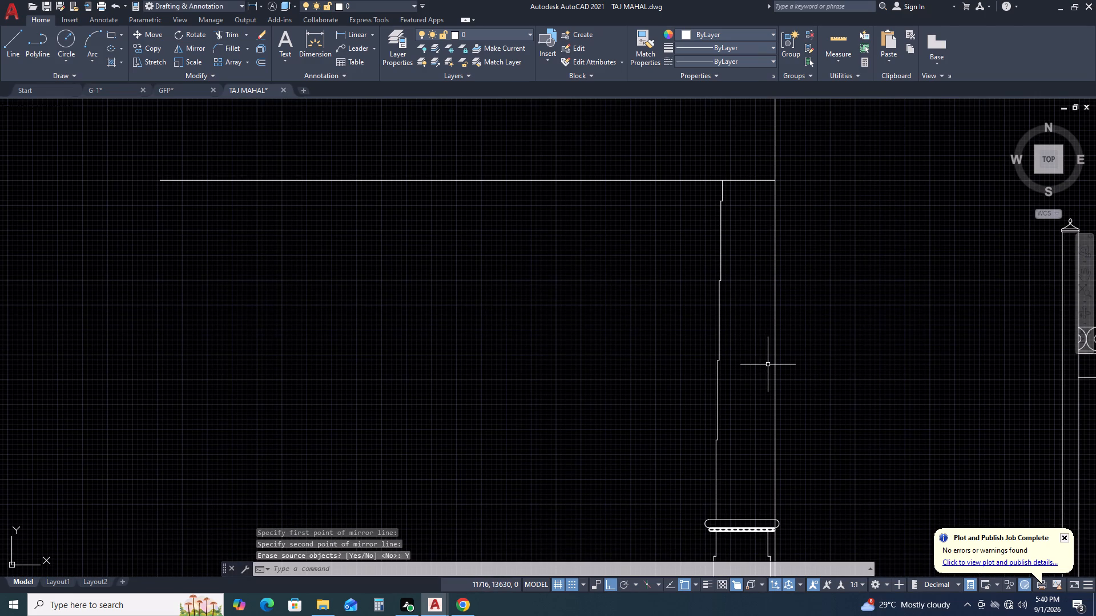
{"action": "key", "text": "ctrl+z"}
Mirror the upper stepped polyline about the cap band's vertical centre axis, keeping the source object.
{"action": "left_click", "coordinate": [760, 292]}
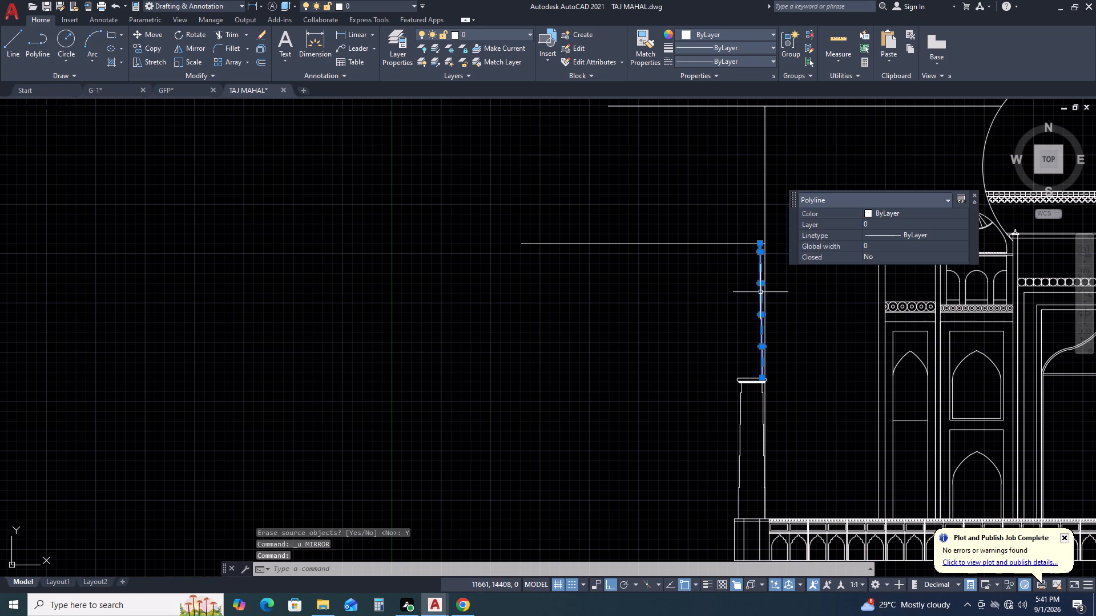
{"action": "type", "text": "MI"}
{"action": "key", "text": "space"}
{"action": "scroll", "coordinate": [757, 384], "scroll_direction": "up", "scroll_amount": 1}
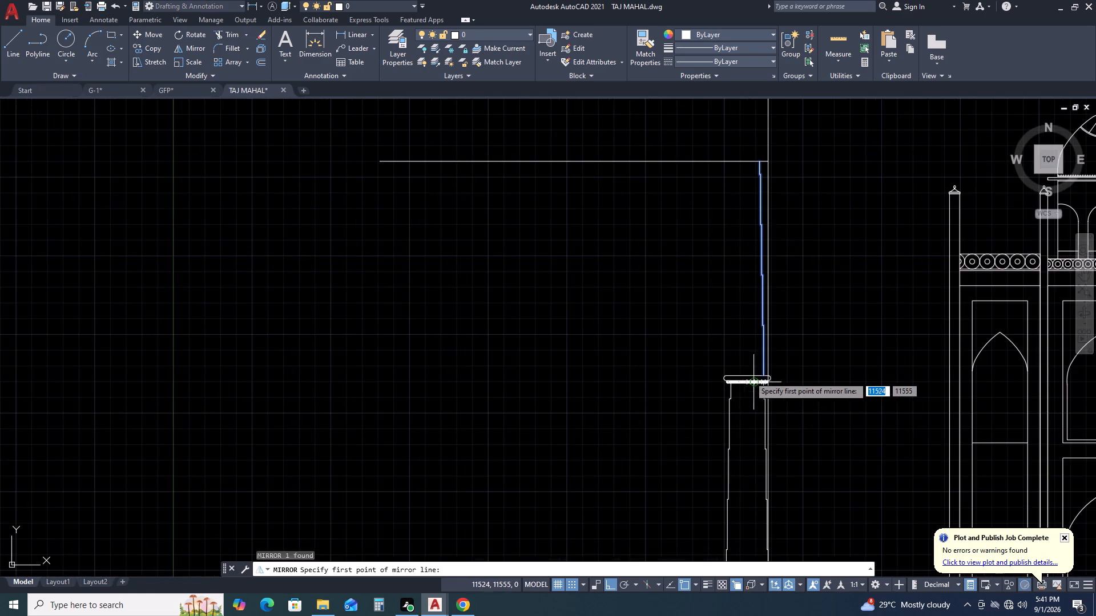
{"action": "scroll", "coordinate": [748, 375], "scroll_direction": "up", "scroll_amount": 2}
{"action": "left_click", "coordinate": [742, 379]}
{"action": "scroll", "coordinate": [737, 379], "scroll_direction": "down", "scroll_amount": 2}
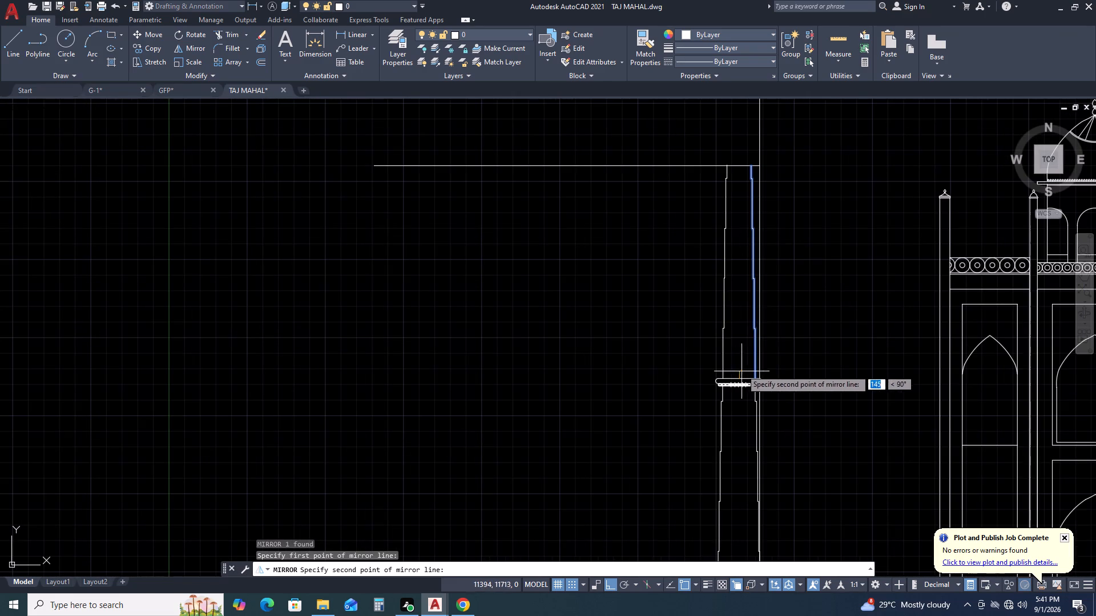
{"action": "left_click", "coordinate": [736, 163]}
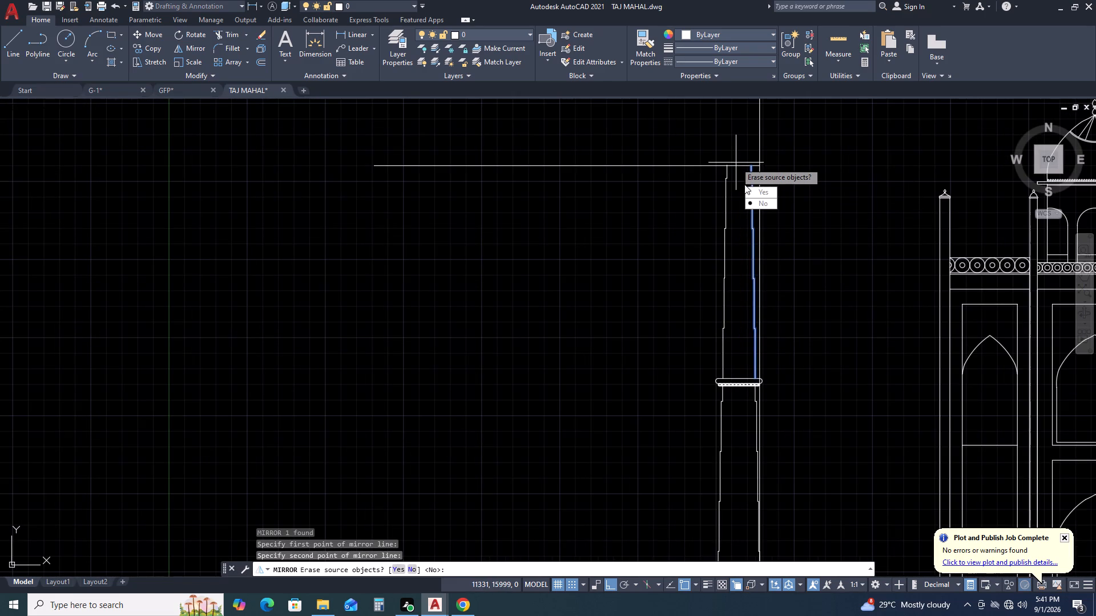
{"action": "left_click_drag", "start_coordinate": [750, 202], "coordinate": [736, 163]}
Examine the two-stage minaret's height and proportions against the horizontal guide lines and the main building.
{"action": "scroll", "coordinate": [763, 427], "scroll_direction": "down", "scroll_amount": 2}
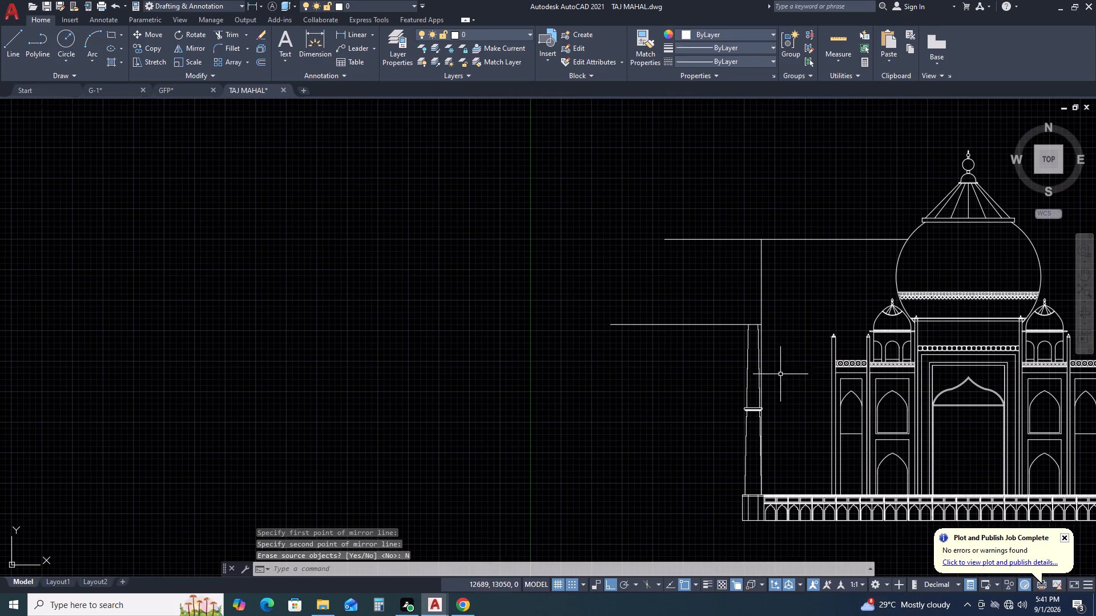
{"action": "middle_click_drag", "start_coordinate": [784, 333], "coordinate": [772, 387]}
{"action": "middle_click_drag", "start_coordinate": [738, 333], "coordinate": [736, 347]}
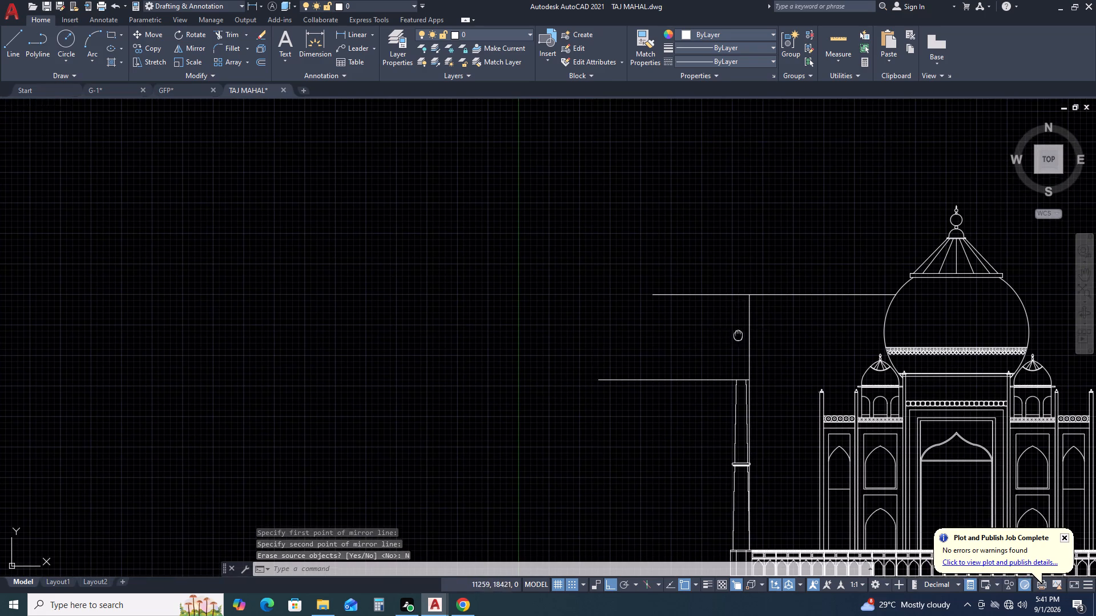
{"action": "middle_click_drag", "start_coordinate": [736, 347], "coordinate": [726, 384]}
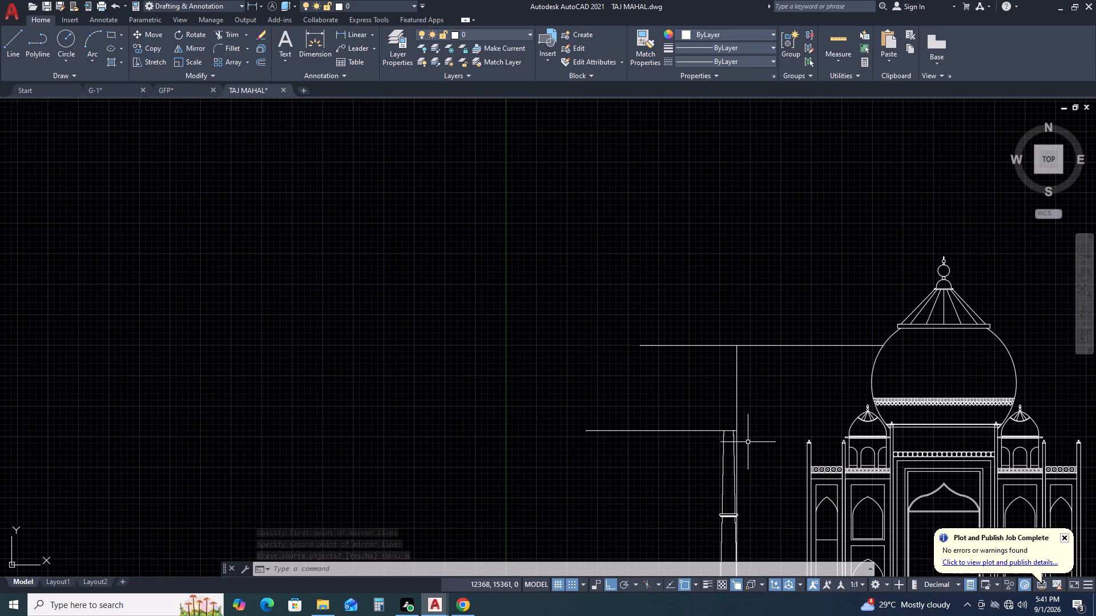
{"action": "scroll", "coordinate": [748, 442], "scroll_direction": "down", "scroll_amount": 1}
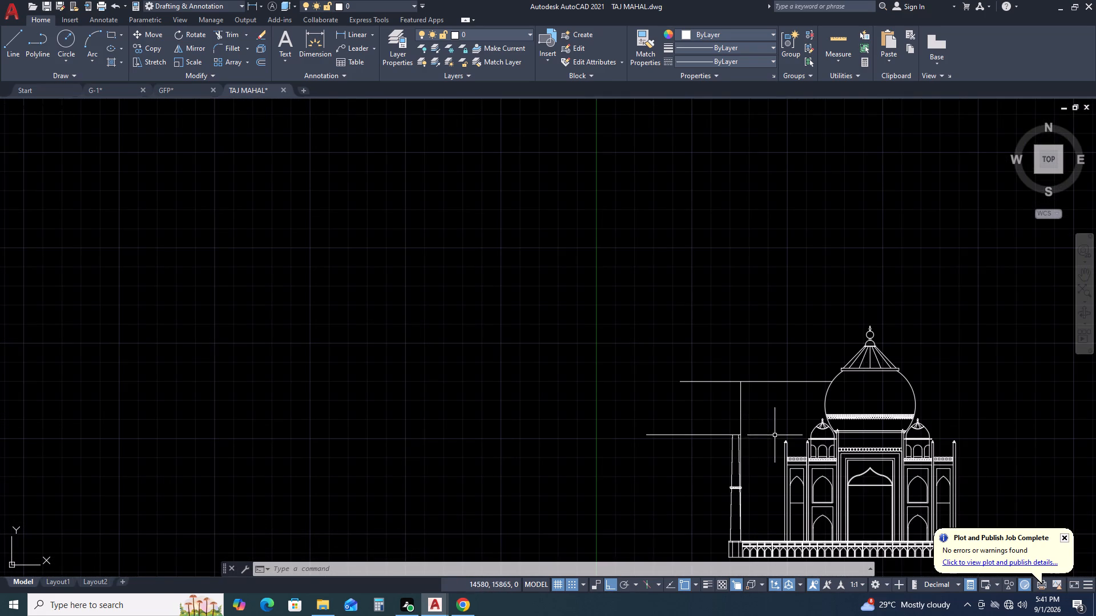
{"action": "middle_click_drag", "start_coordinate": [767, 442], "coordinate": [696, 329]}
{"action": "middle_click", "coordinate": [694, 323]}
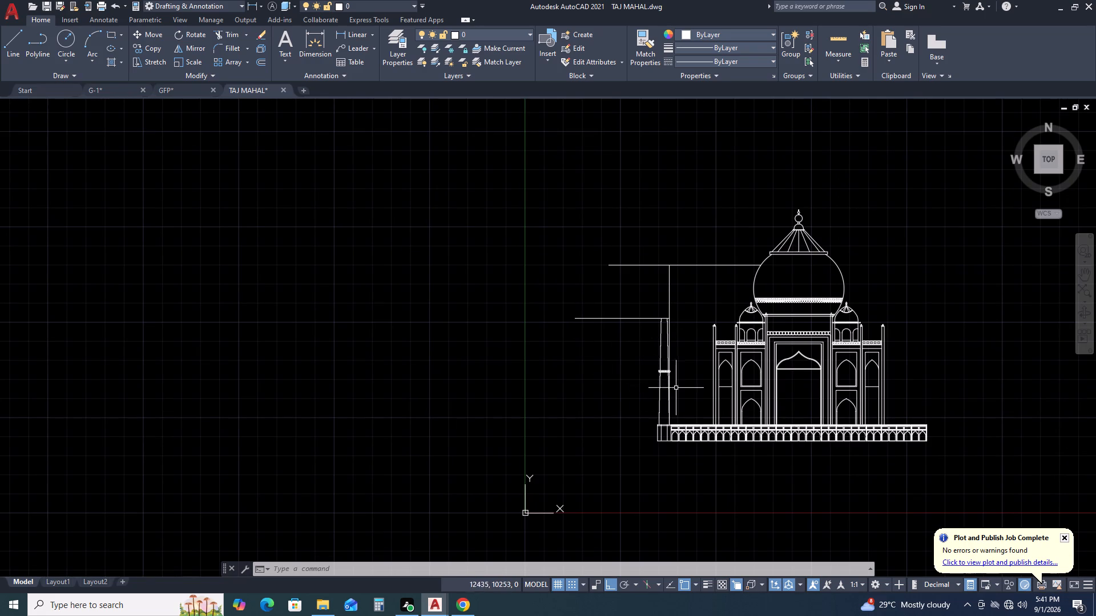
{"action": "scroll", "coordinate": [655, 388], "scroll_direction": "up", "scroll_amount": 4}
{"action": "scroll", "coordinate": [735, 369], "scroll_direction": "down", "scroll_amount": 3}
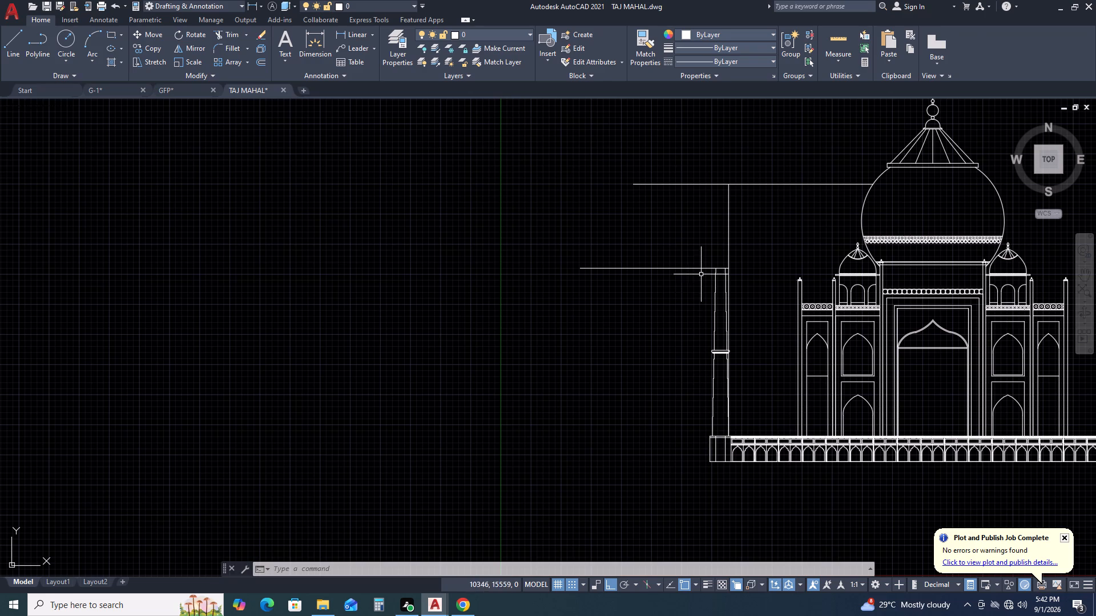
{"action": "scroll", "coordinate": [701, 274], "scroll_direction": "up", "scroll_amount": 2}
{"action": "scroll", "coordinate": [708, 236], "scroll_direction": "down", "scroll_amount": 2}
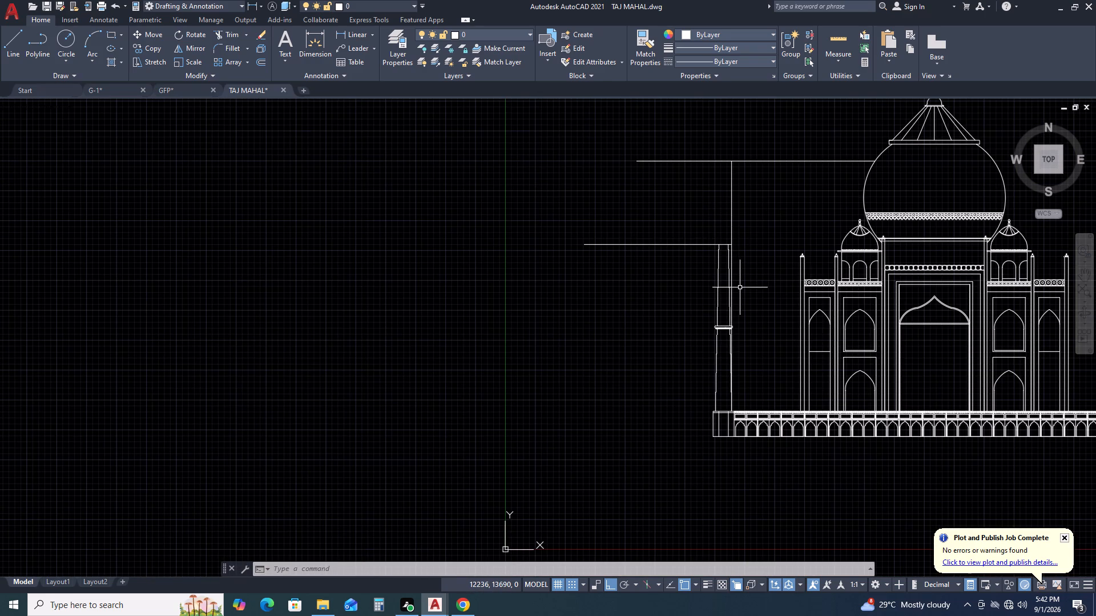
Move both stepped shaft stages and the decorated cap horizontally left, clear of the vertical guide line and platform.
{"action": "scroll", "coordinate": [719, 271], "scroll_direction": "up", "scroll_amount": 1}
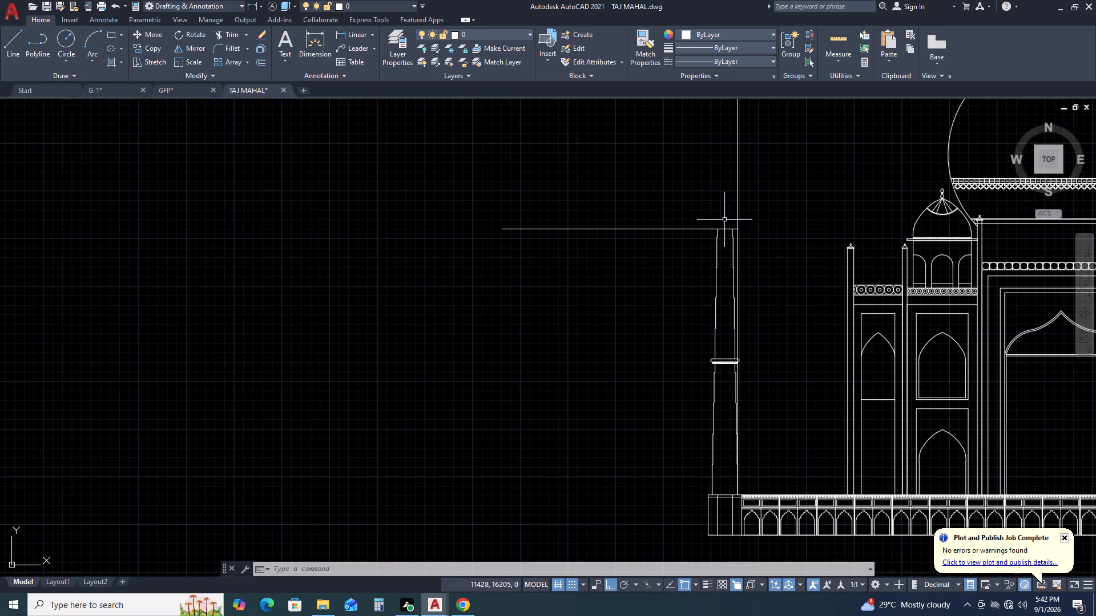
{"action": "left_click", "coordinate": [698, 200]}
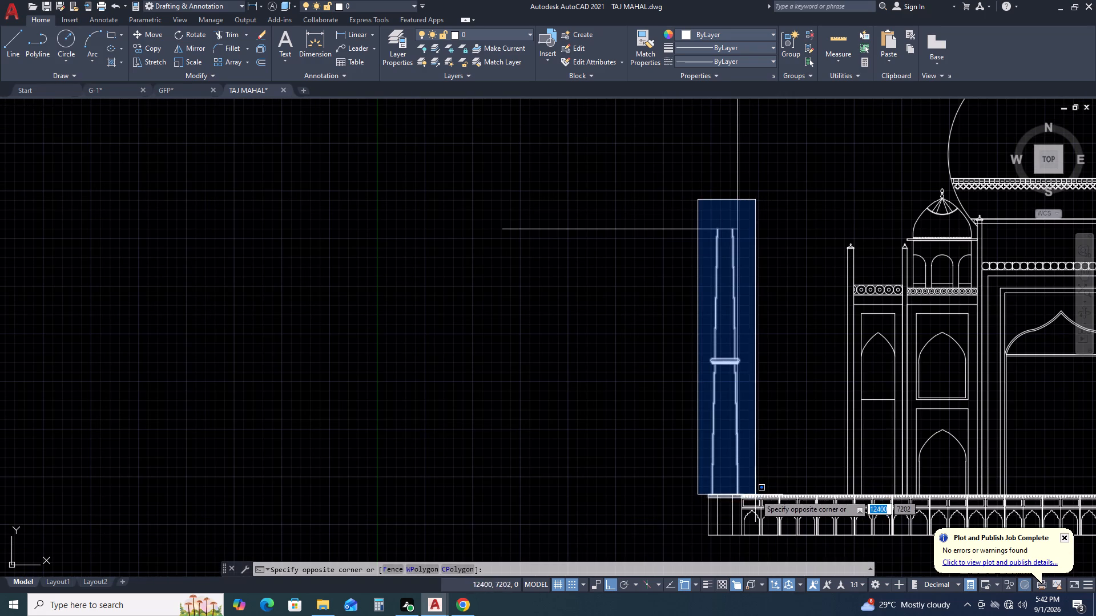
{"action": "left_click", "coordinate": [750, 490]}
{"action": "left_click", "coordinate": [715, 404]}
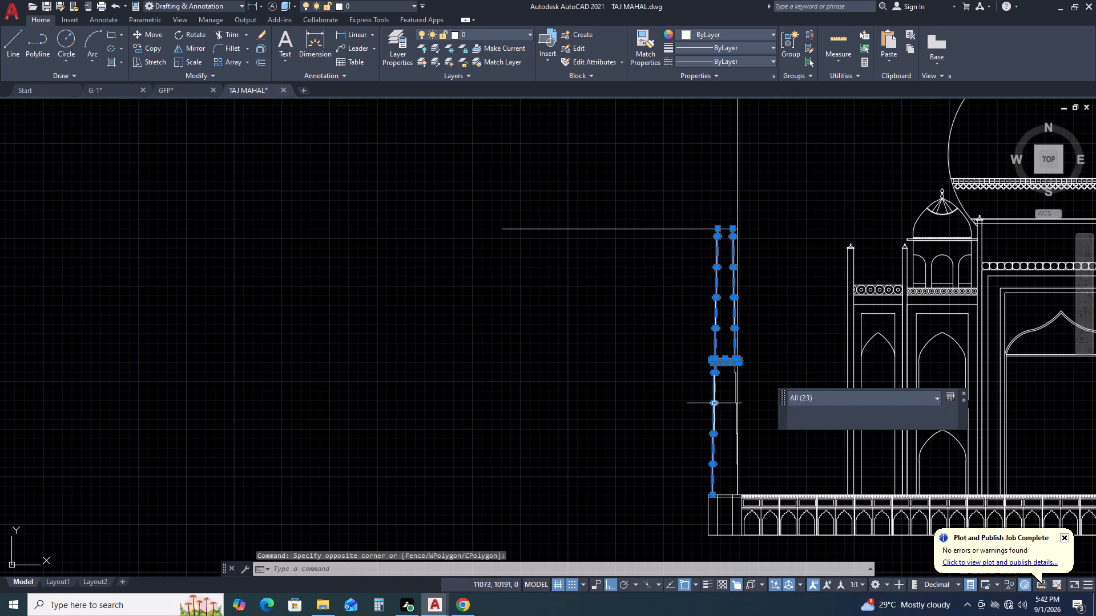
{"action": "left_click", "coordinate": [695, 396]}
{"action": "left_click", "coordinate": [670, 350]}
{"action": "scroll", "coordinate": [726, 396], "scroll_direction": "up", "scroll_amount": 2}
{"action": "left_click", "coordinate": [746, 396]}
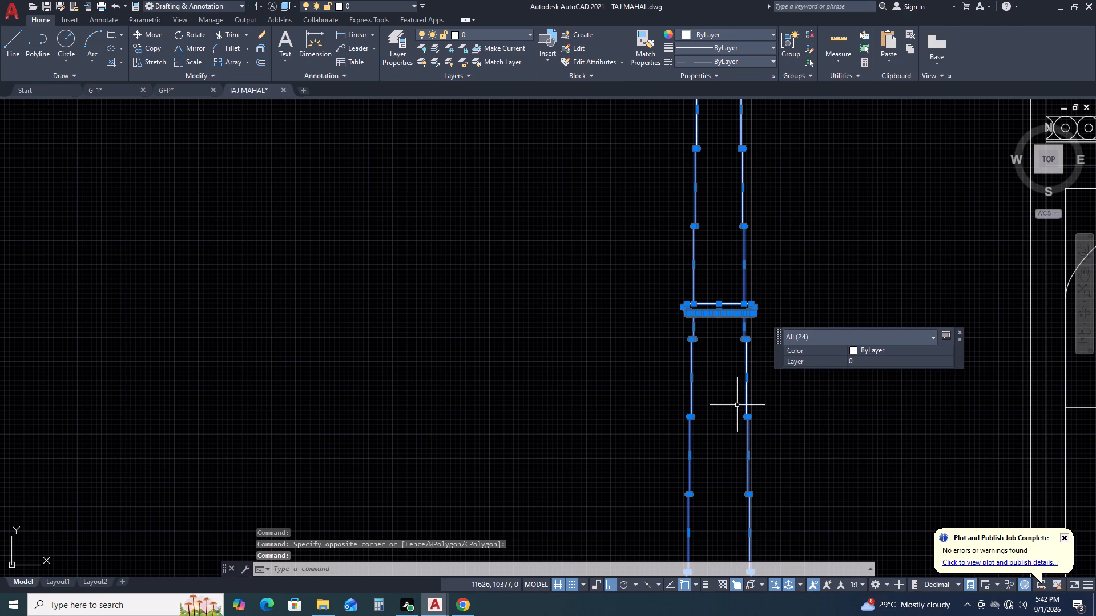
{"action": "type", "text": "M"}
{"action": "key", "text": "space"}
{"action": "left_click", "coordinate": [737, 407]}
{"action": "scroll", "coordinate": [722, 403], "scroll_direction": "down", "scroll_amount": 2}
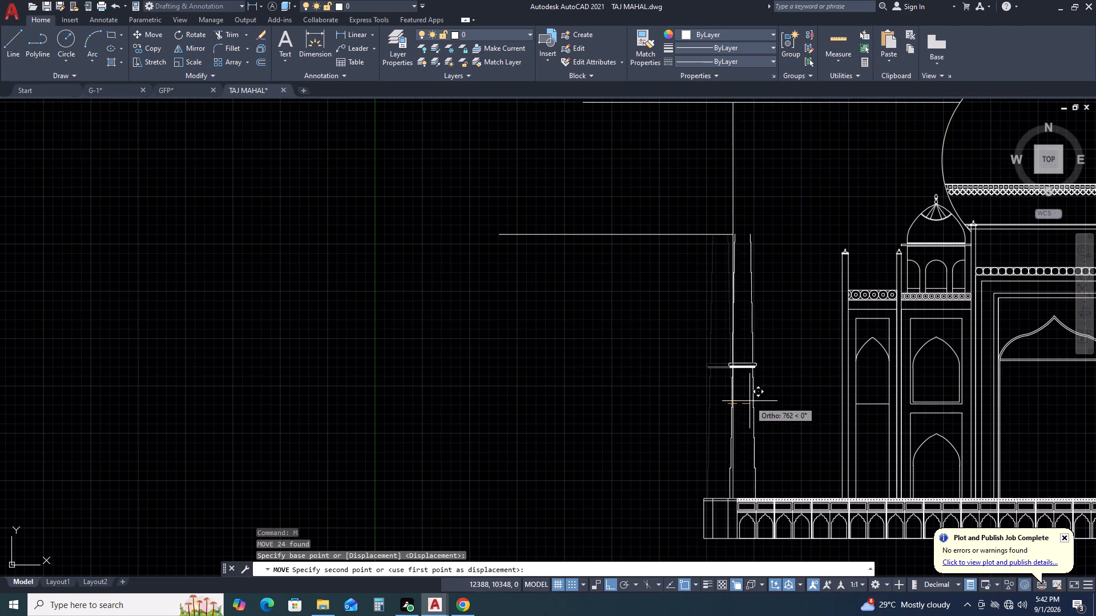
{"action": "left_click", "coordinate": [414, 394]}
Divide the vertical guide line above the platform's end block into 4 segments.
{"action": "left_click_drag", "start_coordinate": [750, 357], "coordinate": [747, 351]}
{"action": "left_click", "coordinate": [714, 308]}
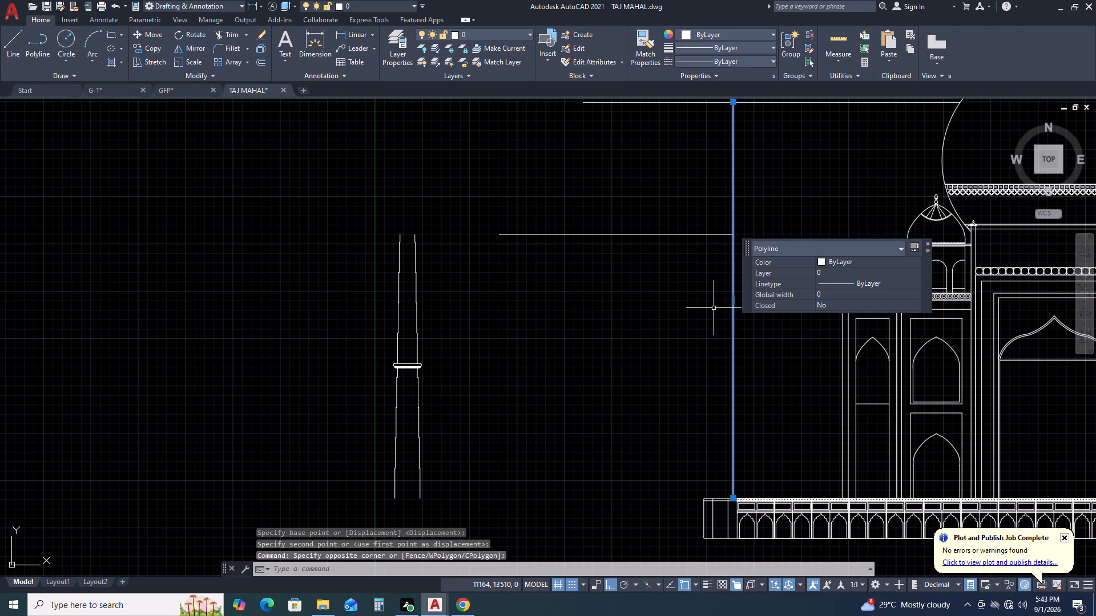
{"action": "key", "text": "d"}
{"action": "type", "text": "IV"}
{"action": "key", "text": "space"}
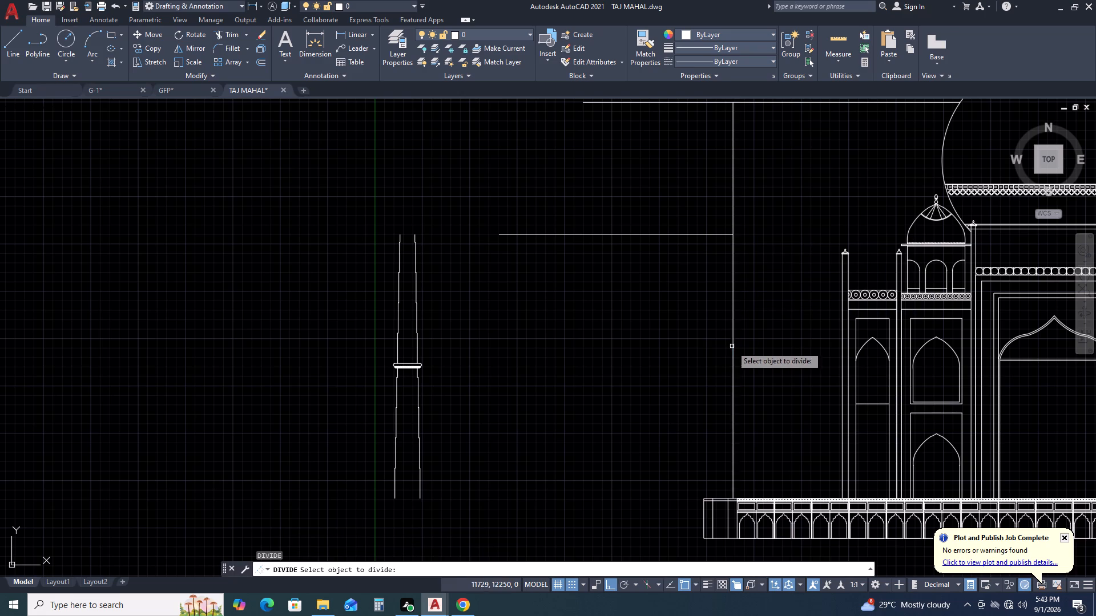
{"action": "left_click", "coordinate": [734, 341]}
{"action": "key", "text": "4"}
{"action": "key", "text": "Return"}
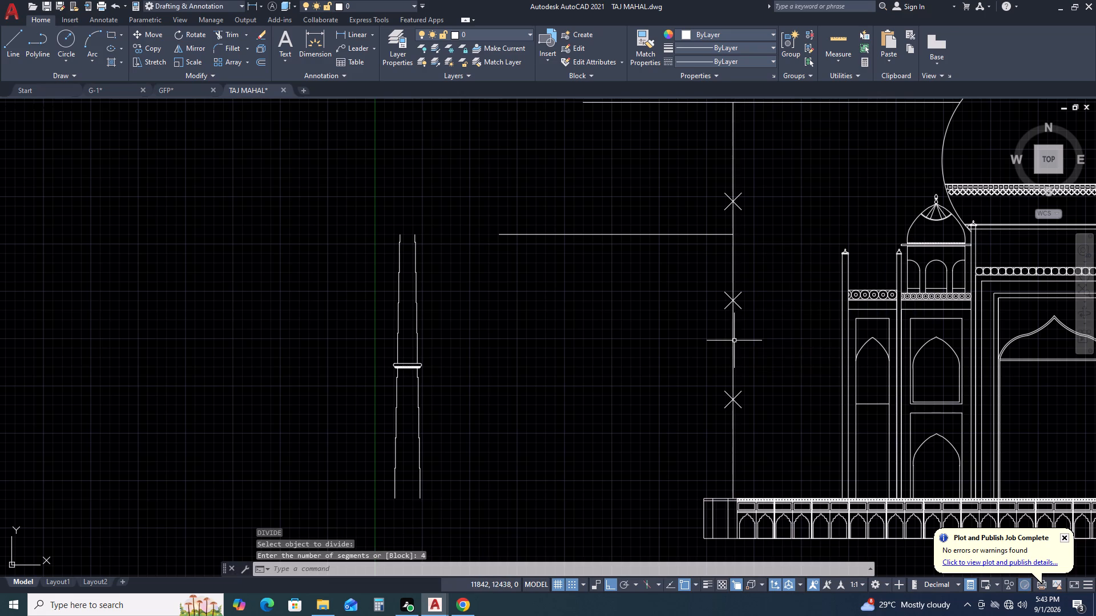
Move the lower shaft's right stepped polyline from its bottom endpoint back to the foot of the divided vertical guide line.
{"action": "scroll", "coordinate": [760, 262], "scroll_direction": "down", "scroll_amount": 2}
{"action": "scroll", "coordinate": [733, 239], "scroll_direction": "up", "scroll_amount": 2}
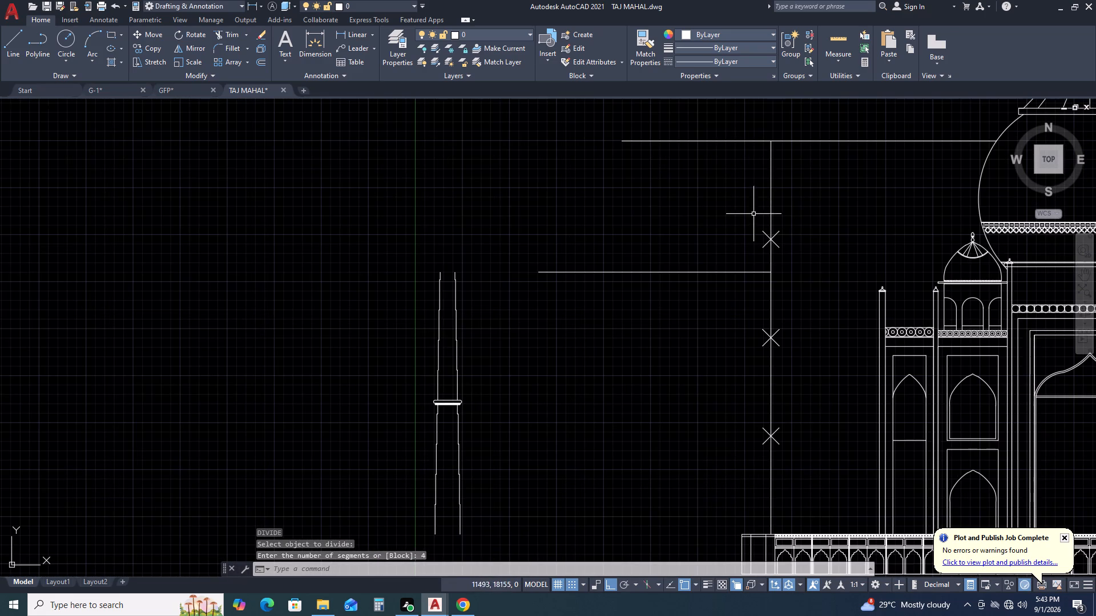
{"action": "scroll", "coordinate": [612, 295], "scroll_direction": "down", "scroll_amount": 1}
{"action": "scroll", "coordinate": [509, 396], "scroll_direction": "up", "scroll_amount": 2}
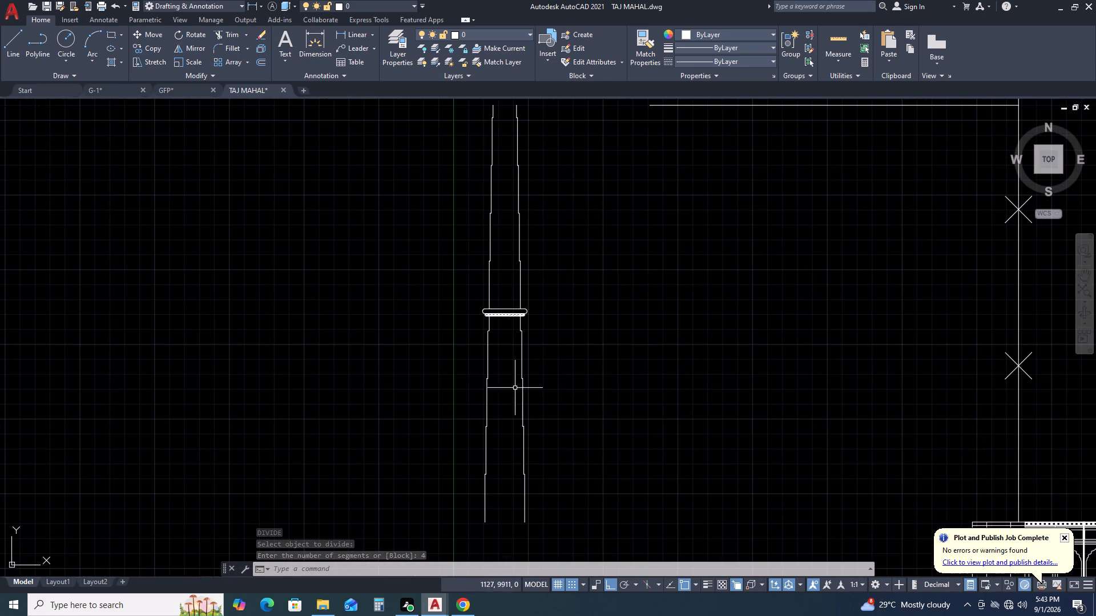
{"action": "left_click", "coordinate": [565, 337]}
{"action": "left_click", "coordinate": [510, 388]}
{"action": "middle_click_drag", "start_coordinate": [630, 442], "coordinate": [556, 299]}
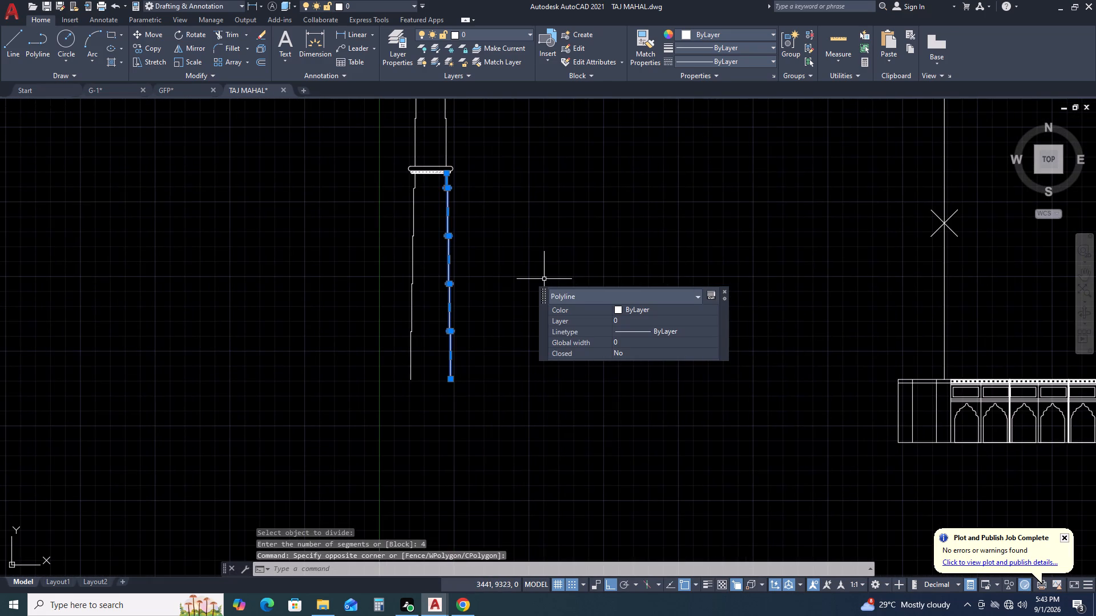
{"action": "key", "text": "m"}
{"action": "key", "text": "space"}
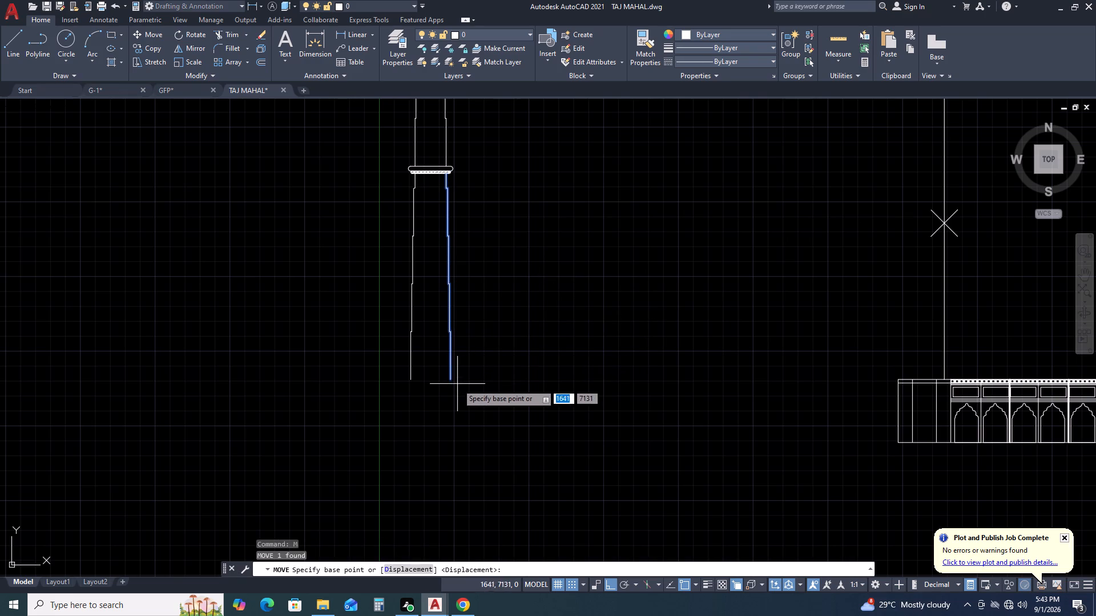
{"action": "left_click", "coordinate": [450, 382]}
{"action": "scroll", "coordinate": [460, 379], "scroll_direction": "down", "scroll_amount": 1}
{"action": "scroll", "coordinate": [775, 364], "scroll_direction": "up", "scroll_amount": 2}
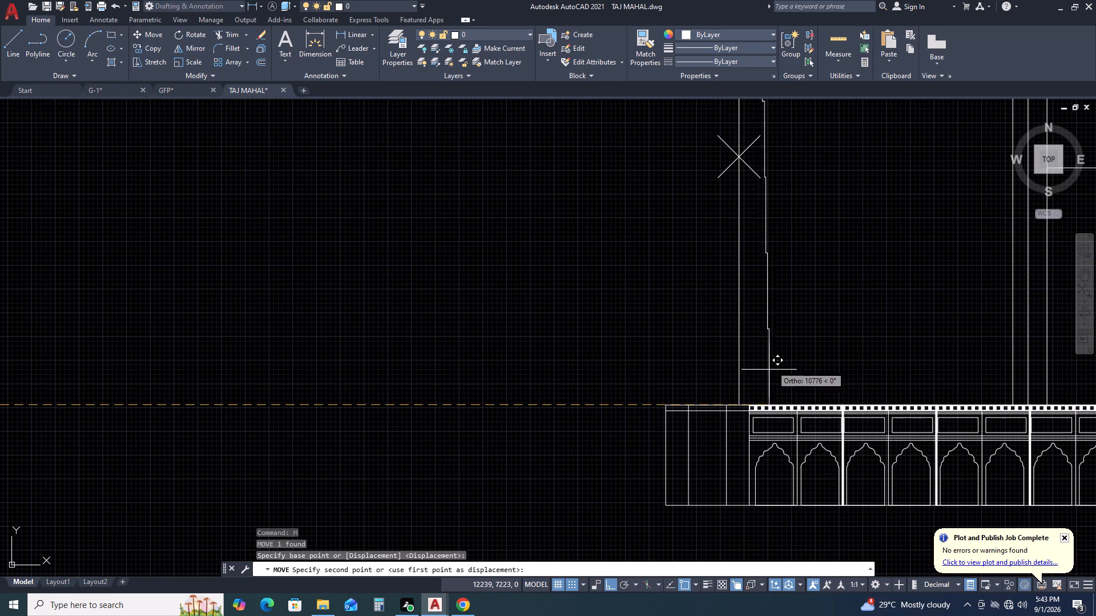
{"action": "left_click", "coordinate": [738, 403]}
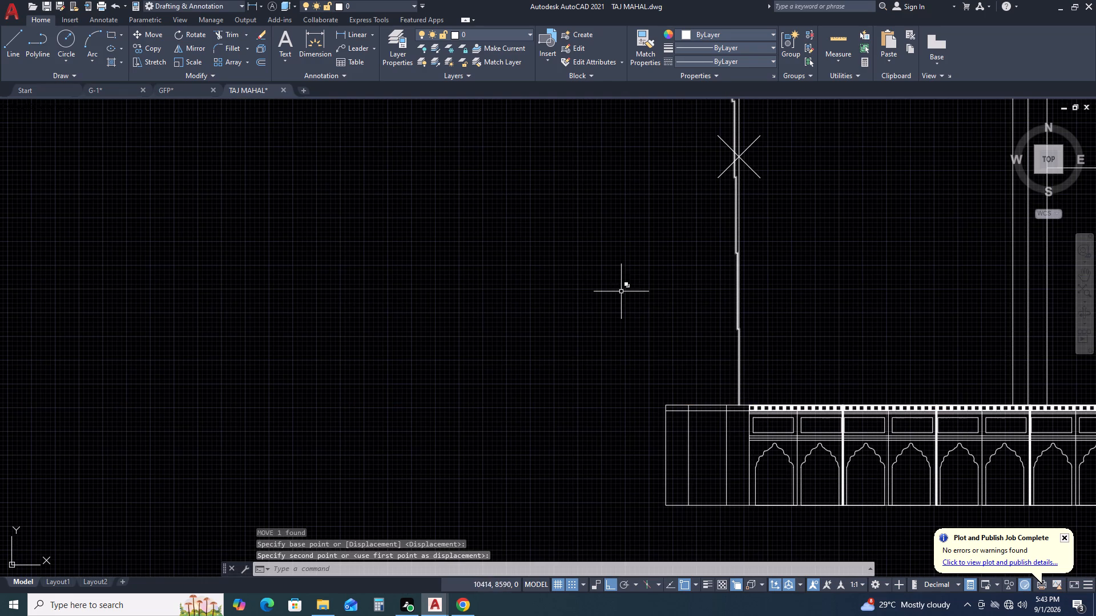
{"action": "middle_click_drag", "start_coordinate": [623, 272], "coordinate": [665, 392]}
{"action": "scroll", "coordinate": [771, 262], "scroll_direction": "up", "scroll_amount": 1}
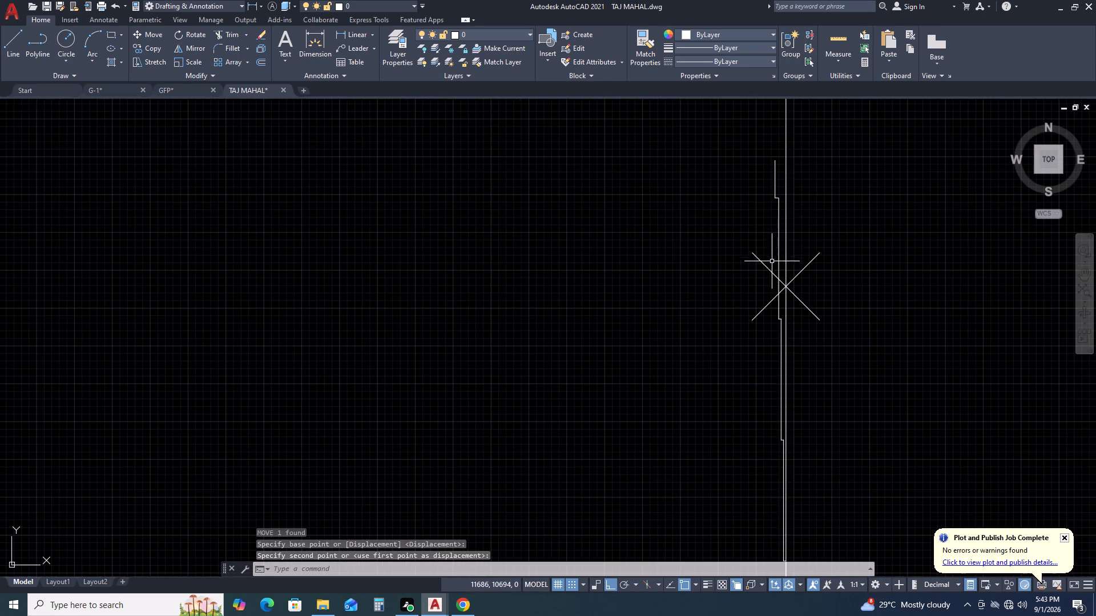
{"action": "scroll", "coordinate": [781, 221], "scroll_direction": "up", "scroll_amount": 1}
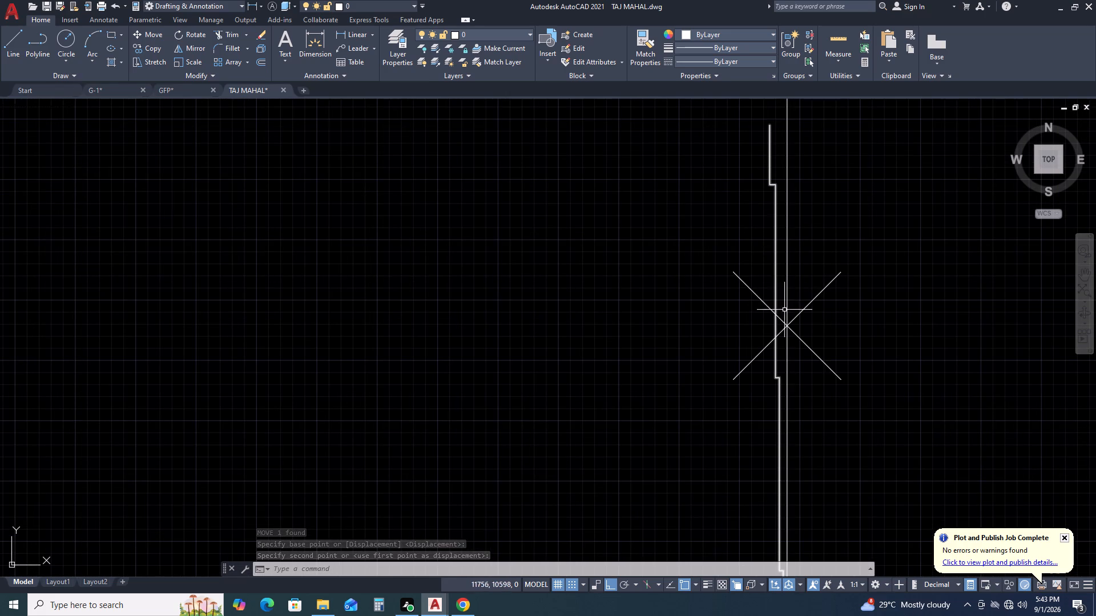
Draw a horizontal guide line leftward from the lowest division point on the vertical guide line.
{"action": "key", "text": "l"}
{"action": "key", "text": "space"}
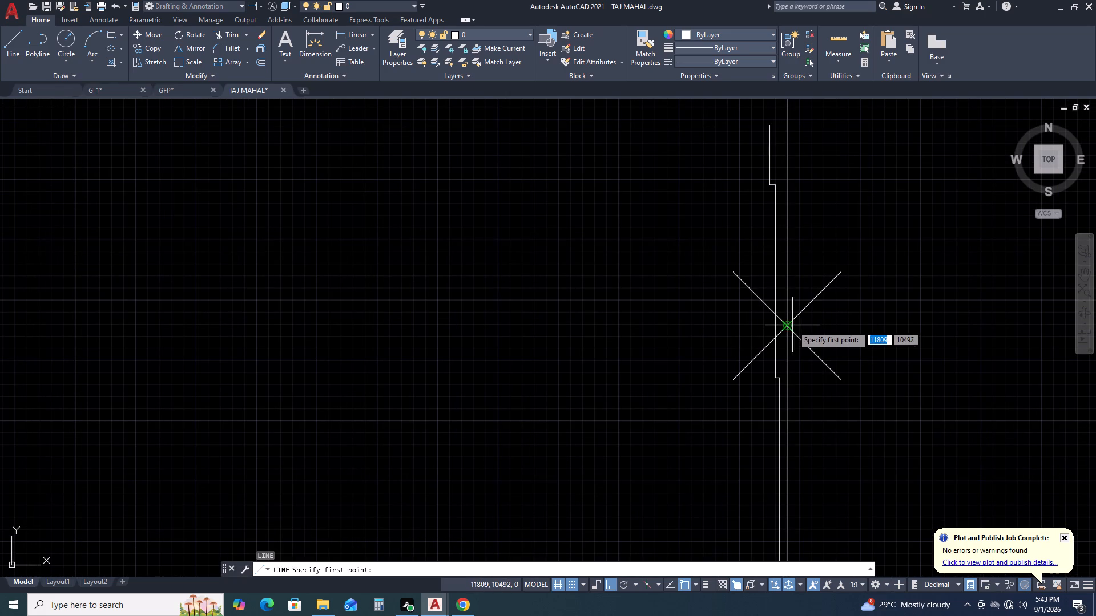
{"action": "left_click", "coordinate": [787, 325]}
{"action": "left_click", "coordinate": [449, 325]}
{"action": "scroll", "coordinate": [550, 337], "scroll_direction": "down", "scroll_amount": 1}
{"action": "key", "text": "Escape"}
Draw a horizontal guide line leftward from the middle division point on the vertical guide line.
{"action": "scroll", "coordinate": [707, 328], "scroll_direction": "down", "scroll_amount": 3}
{"action": "middle_click_drag", "start_coordinate": [749, 258], "coordinate": [763, 364]}
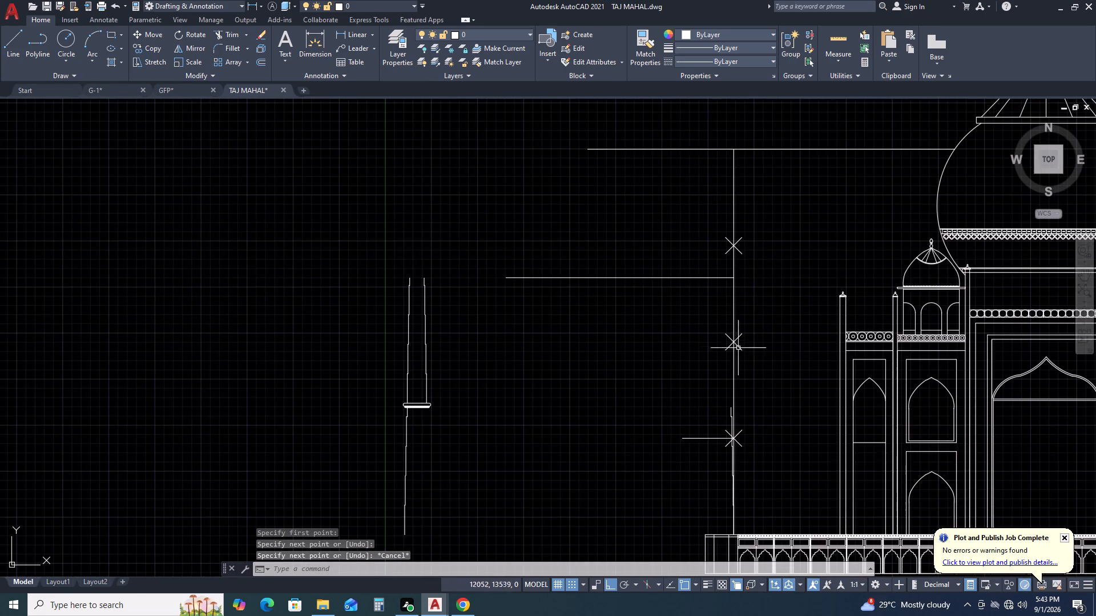
{"action": "scroll", "coordinate": [720, 351], "scroll_direction": "up", "scroll_amount": 2}
{"action": "key", "text": "space"}
{"action": "left_click_drag", "start_coordinate": [750, 330], "coordinate": [744, 330]}
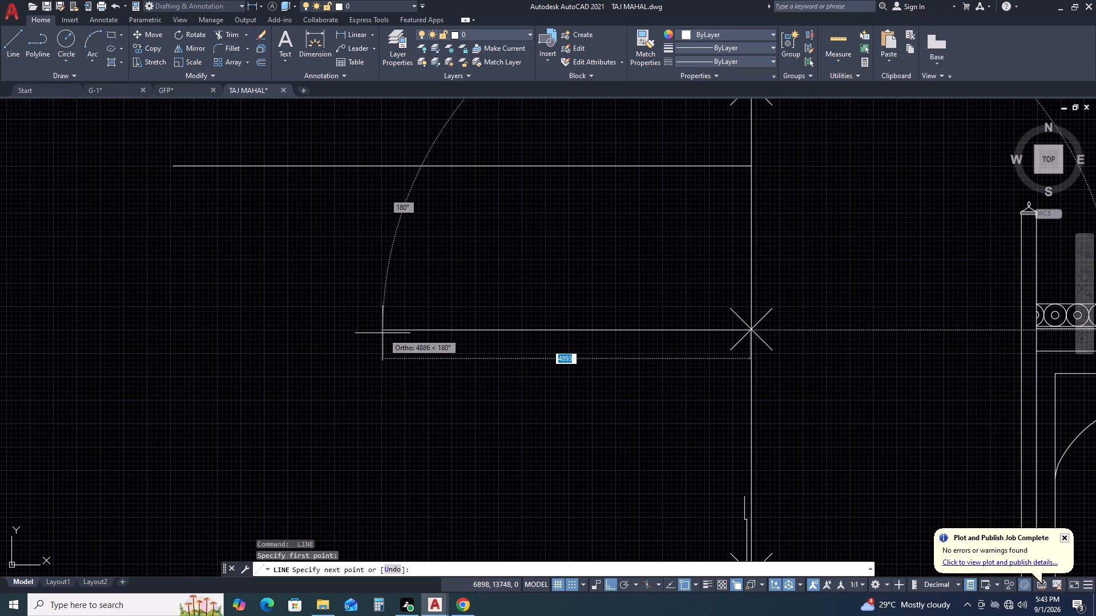
{"action": "key", "text": "space"}
{"action": "scroll", "coordinate": [601, 340], "scroll_direction": "down", "scroll_amount": 1}
{"action": "key", "text": "space"}
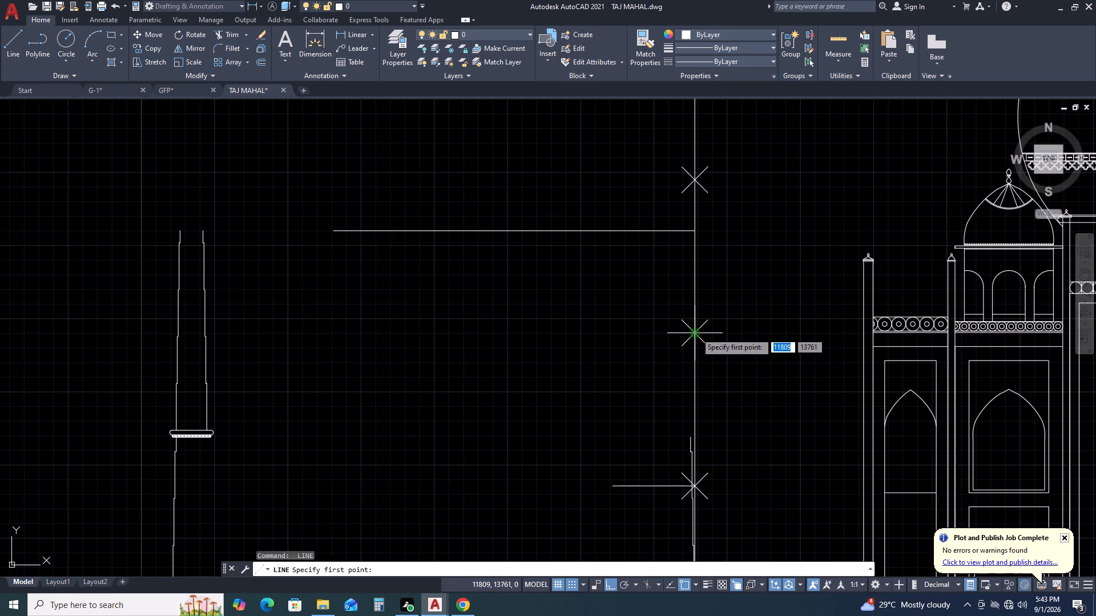
{"action": "left_click", "coordinate": [696, 333]}
{"action": "left_click", "coordinate": [440, 331]}
{"action": "key", "text": "space"}
Erase the old horizontal guide line lying between the middle and upper division points.
{"action": "middle_click_drag", "start_coordinate": [598, 246], "coordinate": [671, 361]}
{"action": "left_click_drag", "start_coordinate": [683, 376], "coordinate": [682, 374]}
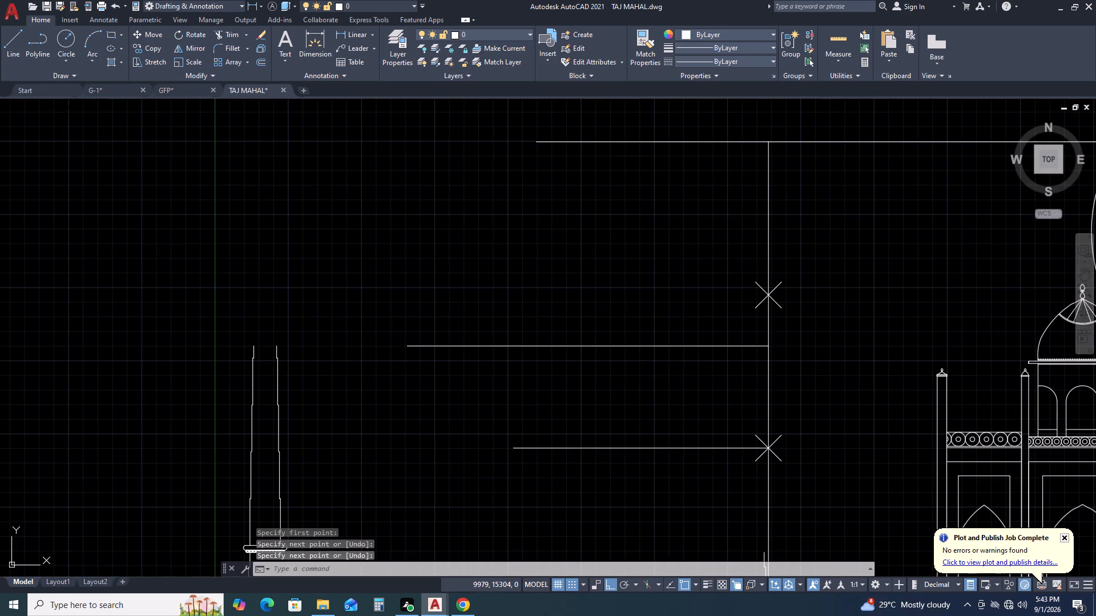
{"action": "left_click_drag", "start_coordinate": [682, 374], "coordinate": [675, 366]}
{"action": "left_click_drag", "start_coordinate": [605, 300], "coordinate": [594, 295]}
{"action": "key", "text": "Delete"}
{"action": "key", "text": "space"}
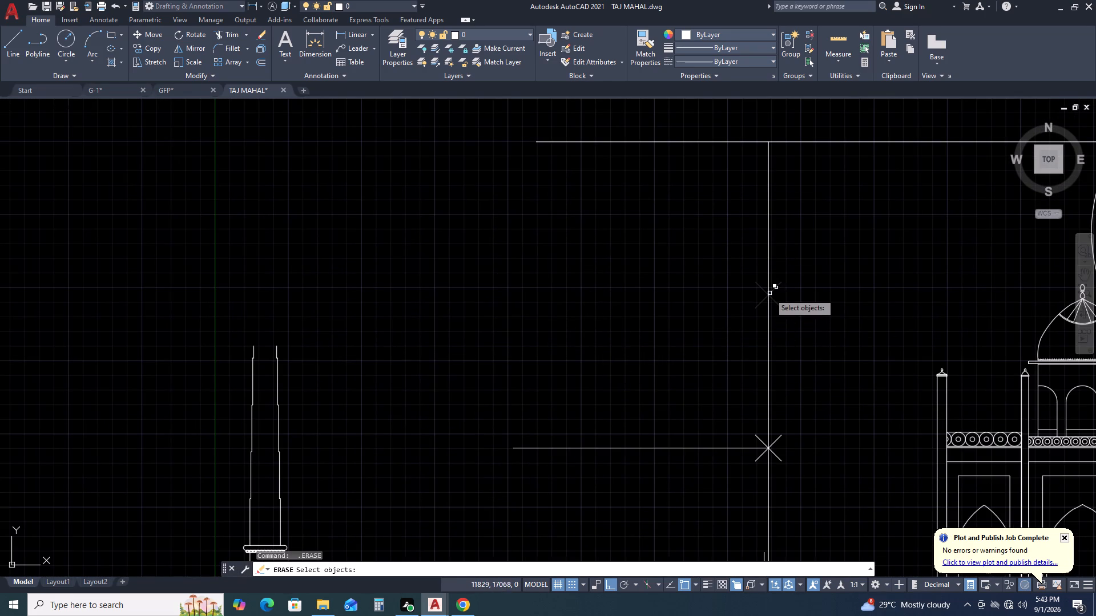
{"action": "key", "text": "Escape"}
Draw a horizontal guide line leftward from the upper division point on the vertical guide line.
{"action": "key", "text": "l"}
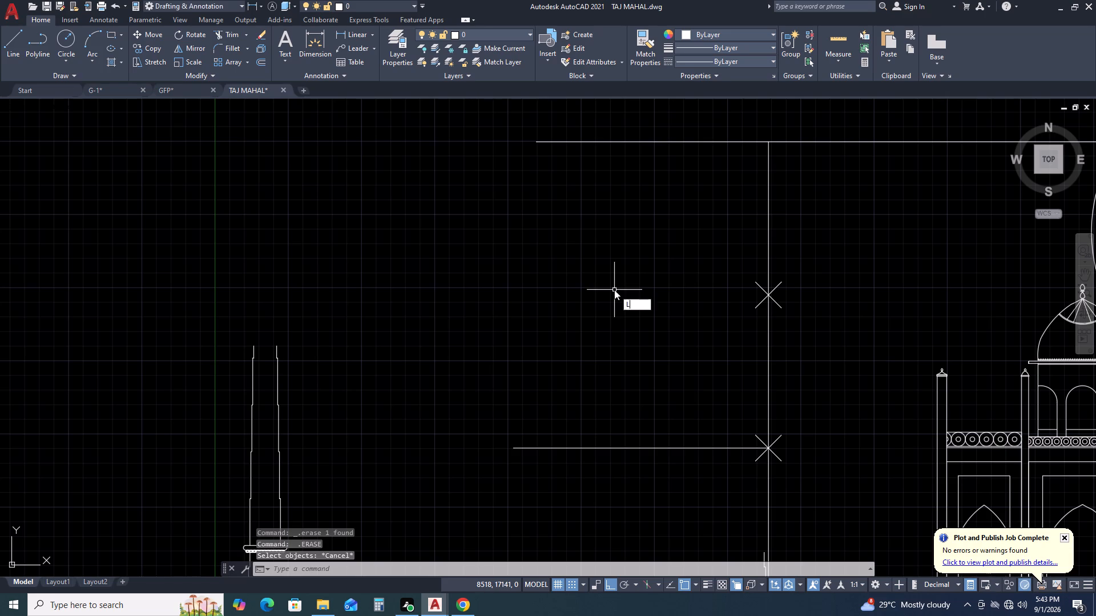
{"action": "key", "text": "space"}
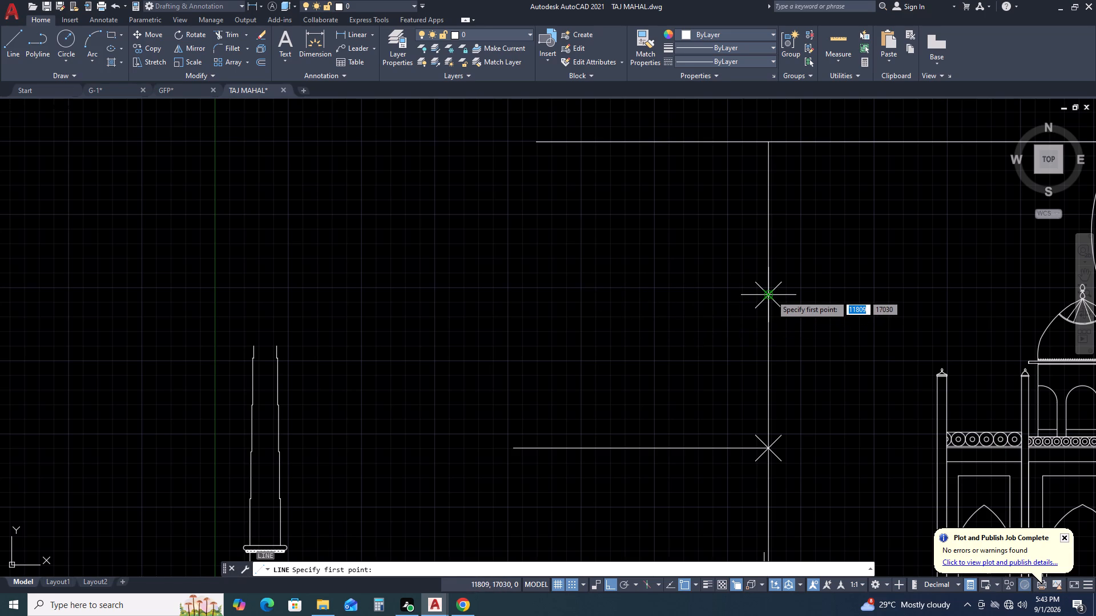
{"action": "left_click", "coordinate": [771, 295]}
{"action": "left_click", "coordinate": [528, 290]}
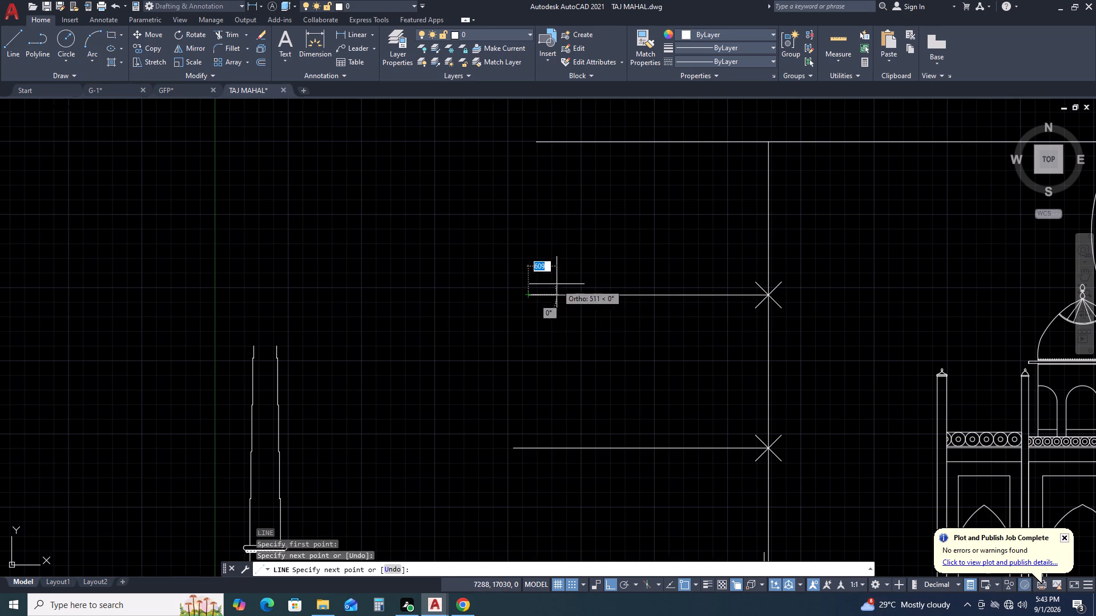
{"action": "key", "text": "Escape"}
Trim away the lower shaft's right stepped polyline above the lowest horizontal guide line.
{"action": "scroll", "coordinate": [712, 301], "scroll_direction": "down", "scroll_amount": 2}
{"action": "middle_click", "coordinate": [759, 378]}
{"action": "middle_click_drag", "start_coordinate": [758, 378], "coordinate": [727, 309]}
{"action": "scroll", "coordinate": [714, 396], "scroll_direction": "up", "scroll_amount": 2}
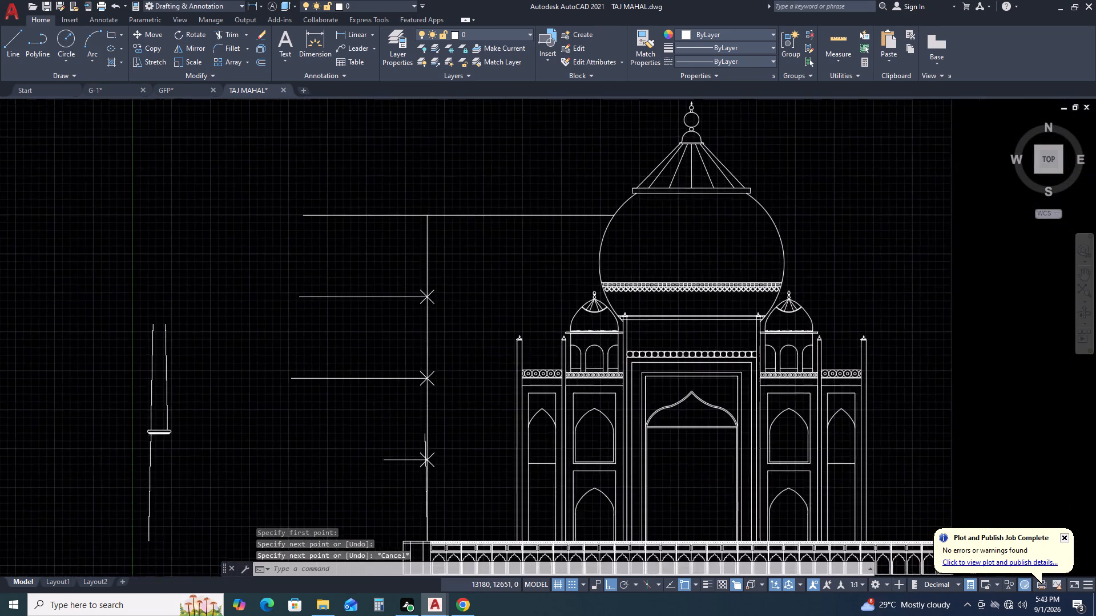
{"action": "scroll", "coordinate": [501, 344], "scroll_direction": "down", "scroll_amount": 2}
{"action": "middle_click_drag", "start_coordinate": [391, 406], "coordinate": [562, 327]}
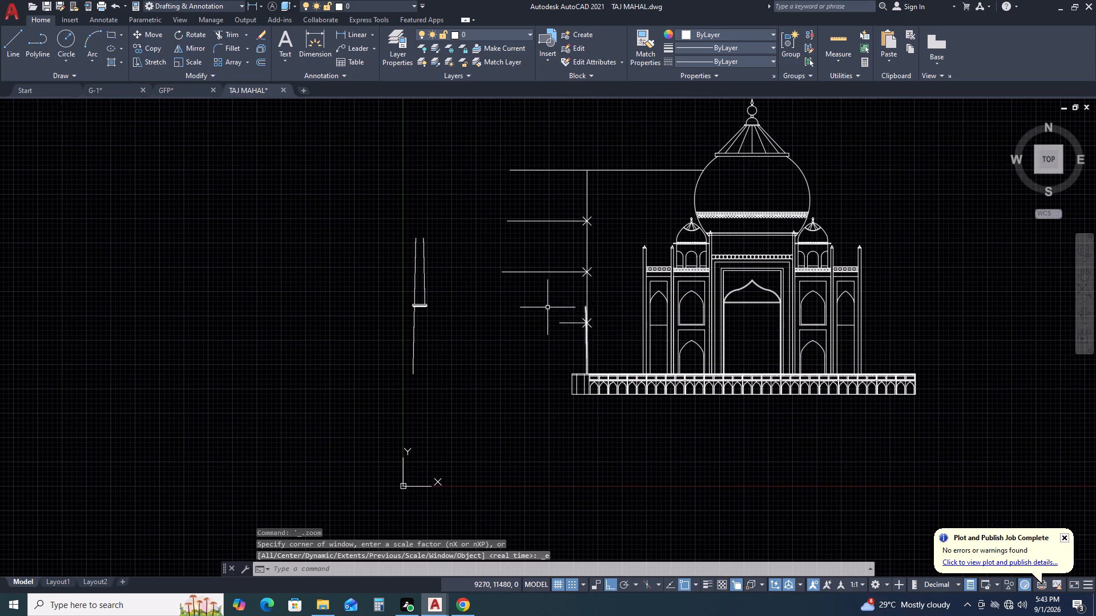
{"action": "scroll", "coordinate": [570, 322], "scroll_direction": "up", "scroll_amount": 3}
{"action": "scroll", "coordinate": [646, 288], "scroll_direction": "up", "scroll_amount": 2}
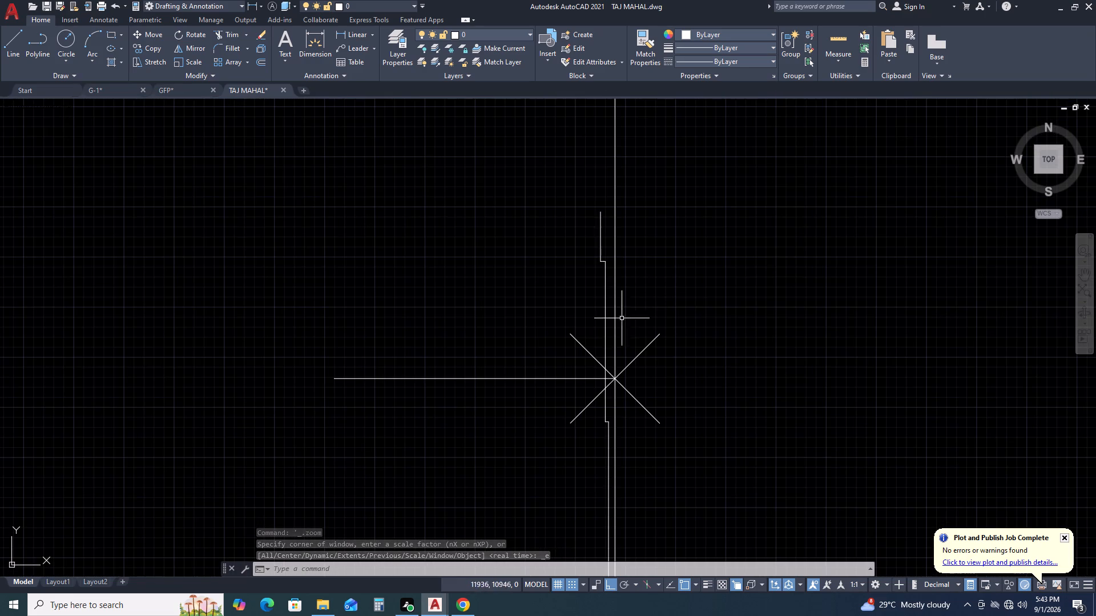
{"action": "key", "text": "t"}
{"action": "key", "text": "r"}
{"action": "key", "text": "space"}
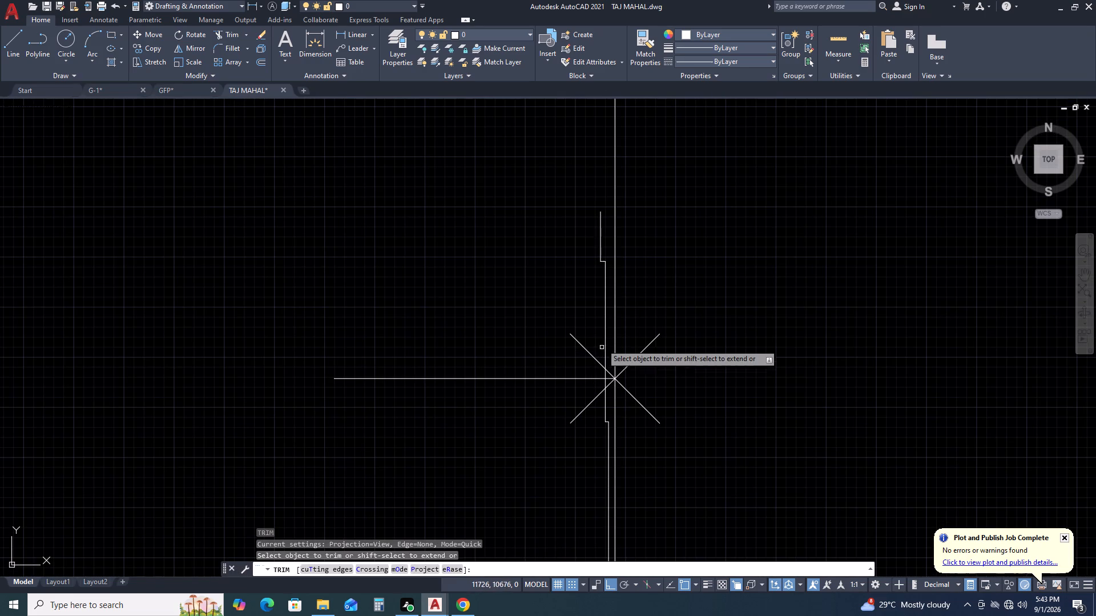
{"action": "left_click", "coordinate": [604, 334]}
{"action": "left_click", "coordinate": [606, 262]}
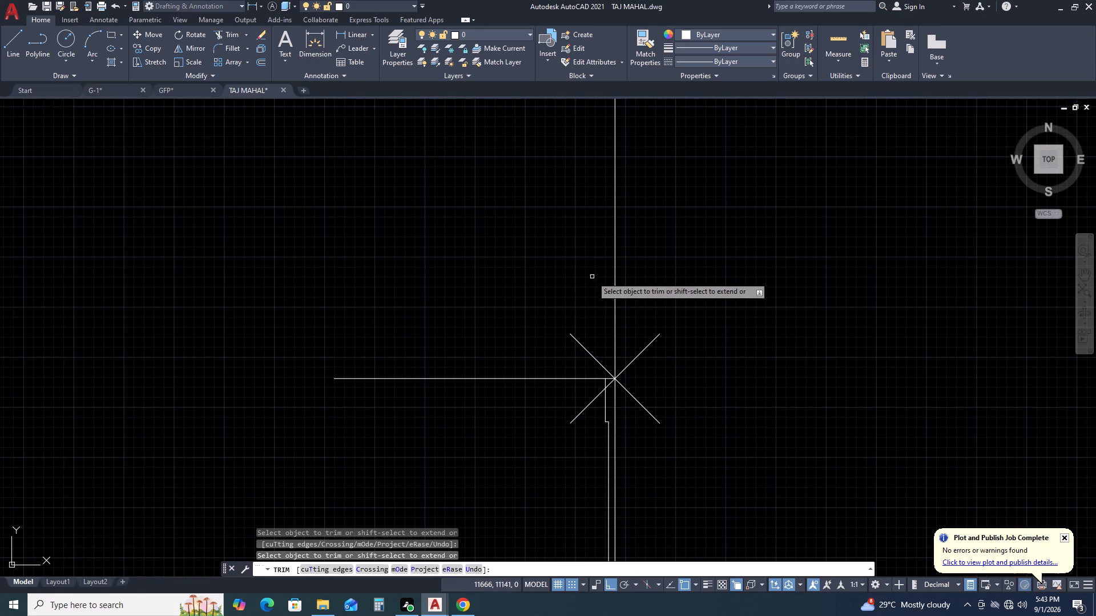
{"action": "key", "text": "Escape"}
Erase the lowest division point marker on the vertical guide line.
{"action": "left_click", "coordinate": [666, 302]}
{"action": "left_click", "coordinate": [642, 439]}
{"action": "key", "text": "Delete"}
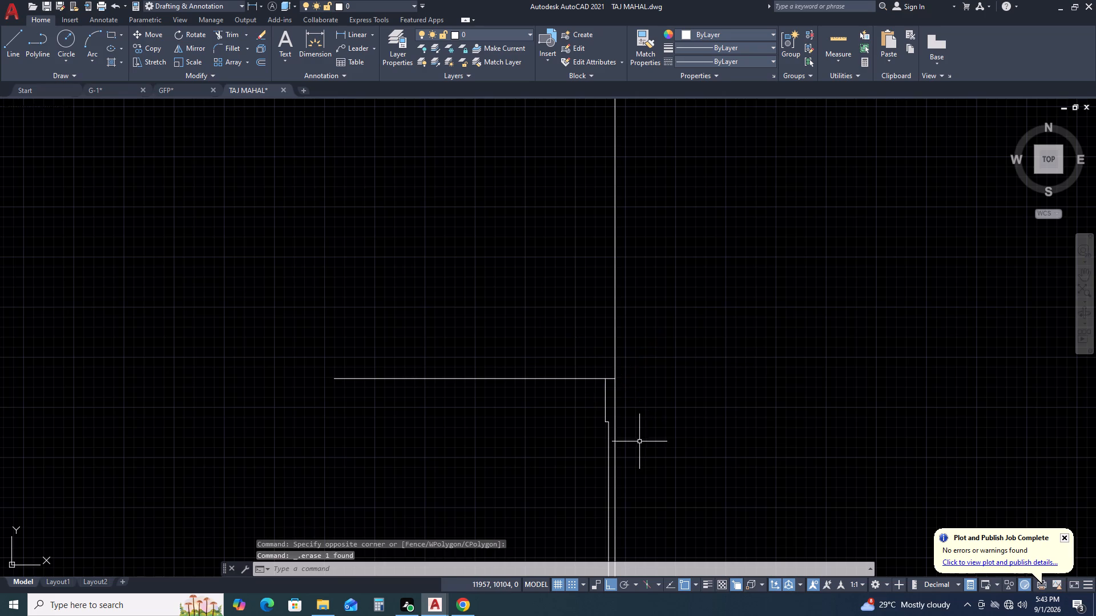
Mirror the trimmed stepped polyline about the vertical axis through the middle of the platform's end block, keeping the original.
{"action": "scroll", "coordinate": [694, 419], "scroll_direction": "down", "scroll_amount": 3}
{"action": "scroll", "coordinate": [742, 390], "scroll_direction": "down", "scroll_amount": 1}
{"action": "middle_click_drag", "start_coordinate": [750, 452], "coordinate": [739, 427]}
{"action": "middle_click_drag", "start_coordinate": [734, 415], "coordinate": [713, 338]}
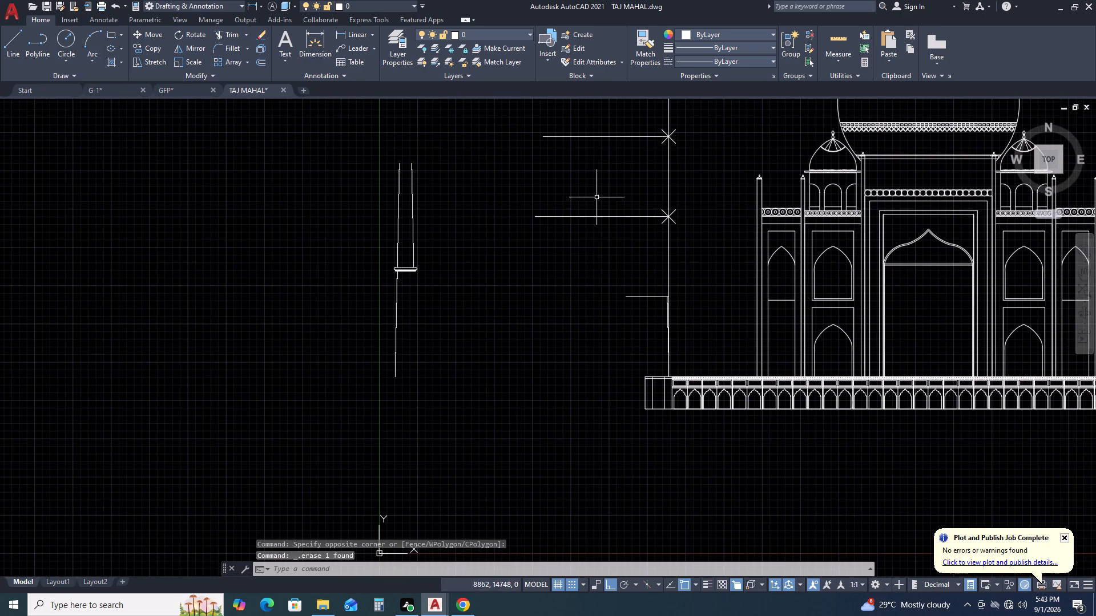
{"action": "scroll", "coordinate": [681, 307], "scroll_direction": "up", "scroll_amount": 2}
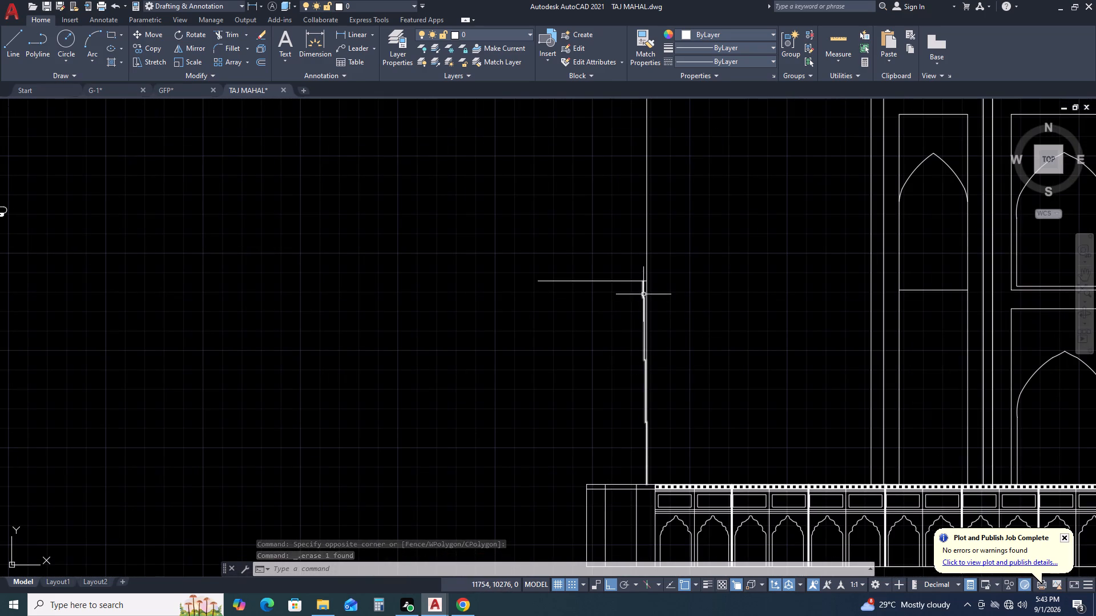
{"action": "left_click", "coordinate": [643, 294]}
{"action": "key", "text": "m"}
{"action": "type", "text": "I"}
{"action": "key", "text": "space"}
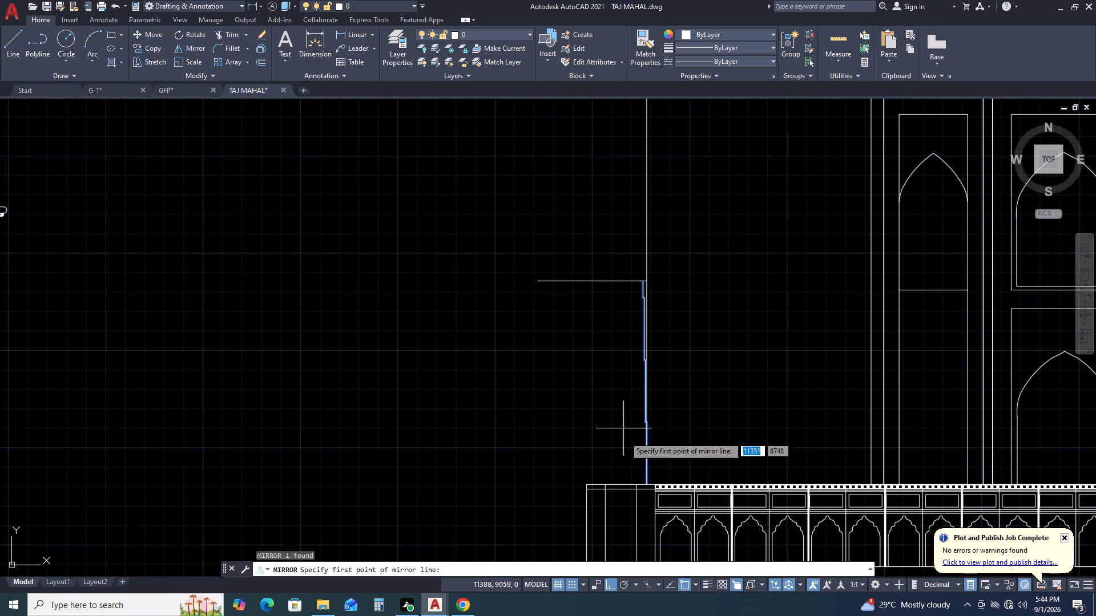
{"action": "left_click", "coordinate": [622, 485]}
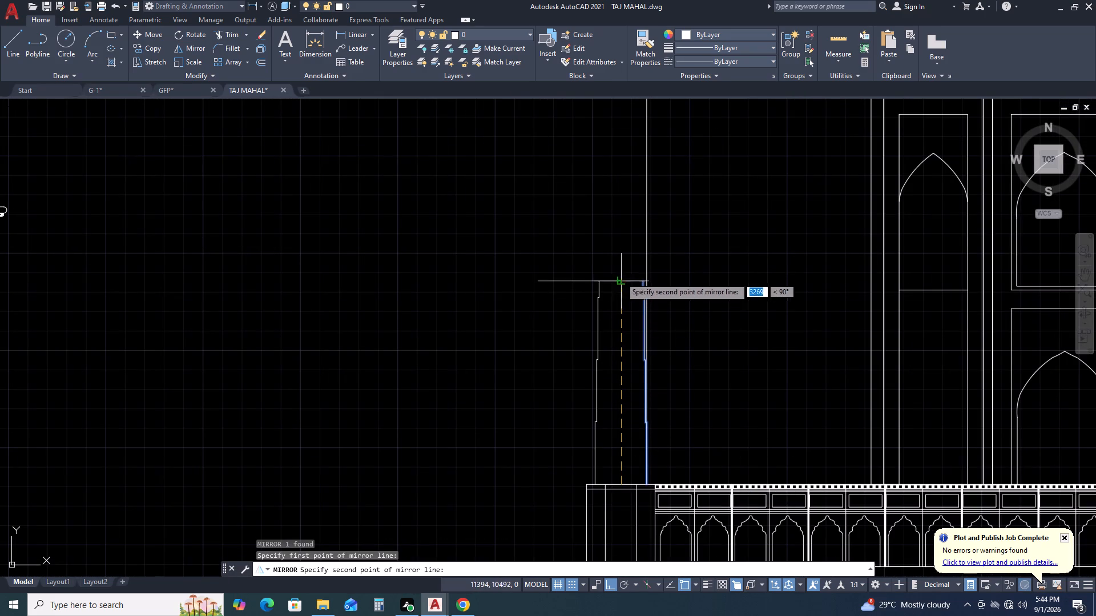
{"action": "left_click", "coordinate": [620, 277]}
{"action": "left_click_drag", "start_coordinate": [642, 318], "coordinate": [620, 277]}
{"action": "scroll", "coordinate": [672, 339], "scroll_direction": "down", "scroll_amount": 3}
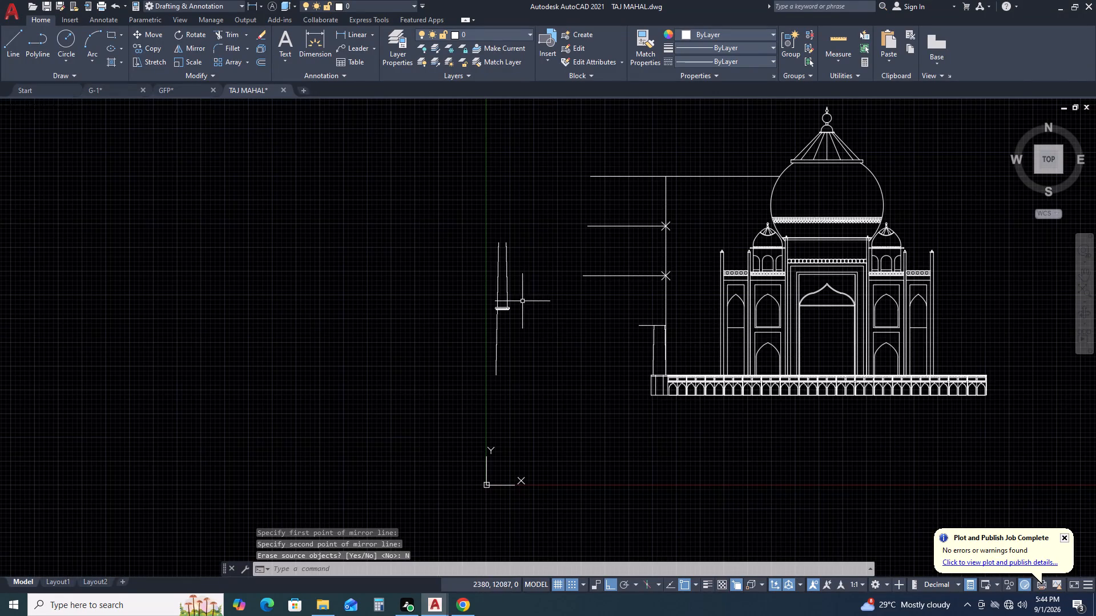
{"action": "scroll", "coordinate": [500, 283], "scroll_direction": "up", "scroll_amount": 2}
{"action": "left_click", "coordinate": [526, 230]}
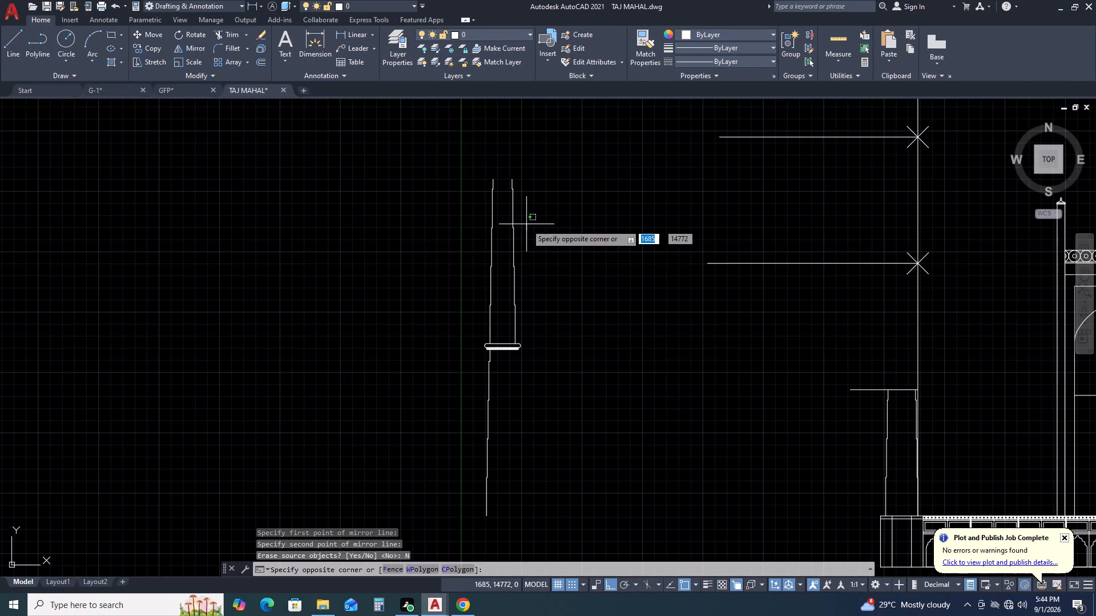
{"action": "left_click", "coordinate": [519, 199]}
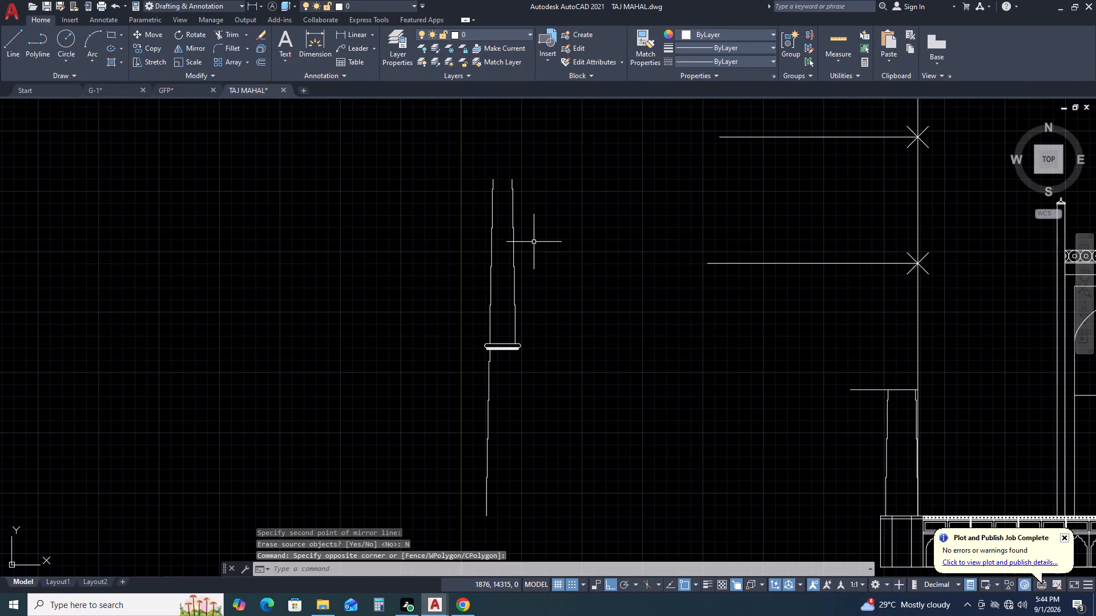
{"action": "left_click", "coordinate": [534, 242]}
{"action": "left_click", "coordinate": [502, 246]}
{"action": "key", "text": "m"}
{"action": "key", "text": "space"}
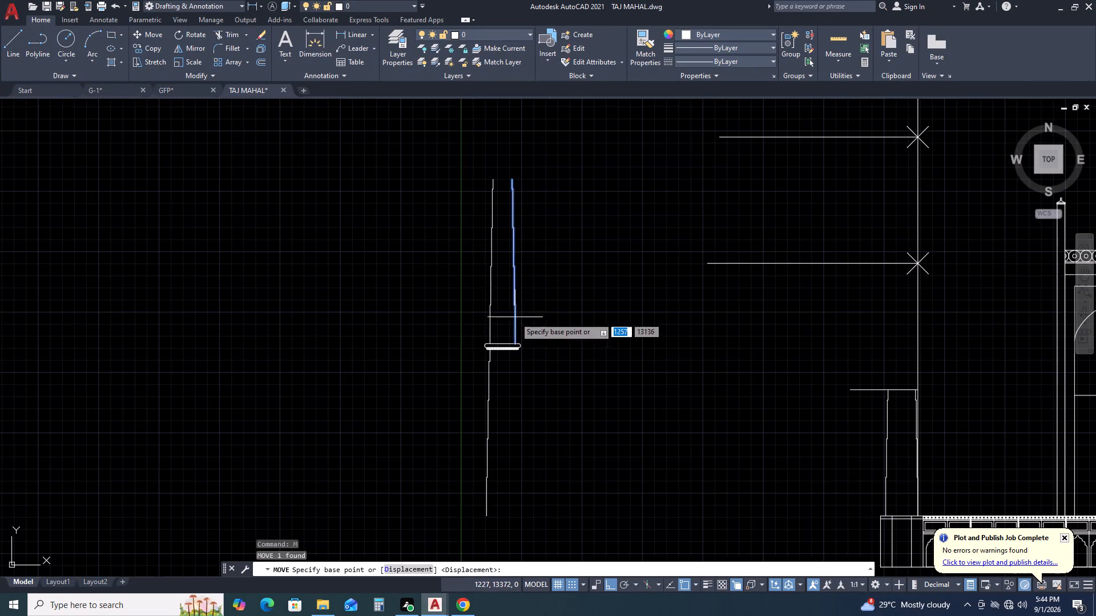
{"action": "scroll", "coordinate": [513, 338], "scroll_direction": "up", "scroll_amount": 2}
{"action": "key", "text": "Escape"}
Move the decorated cap by its centre onto the lowest horizontal guide line, above the middle of the mirrored lower shaft.
{"action": "left_click", "coordinate": [416, 323]}
{"action": "left_click", "coordinate": [576, 414]}
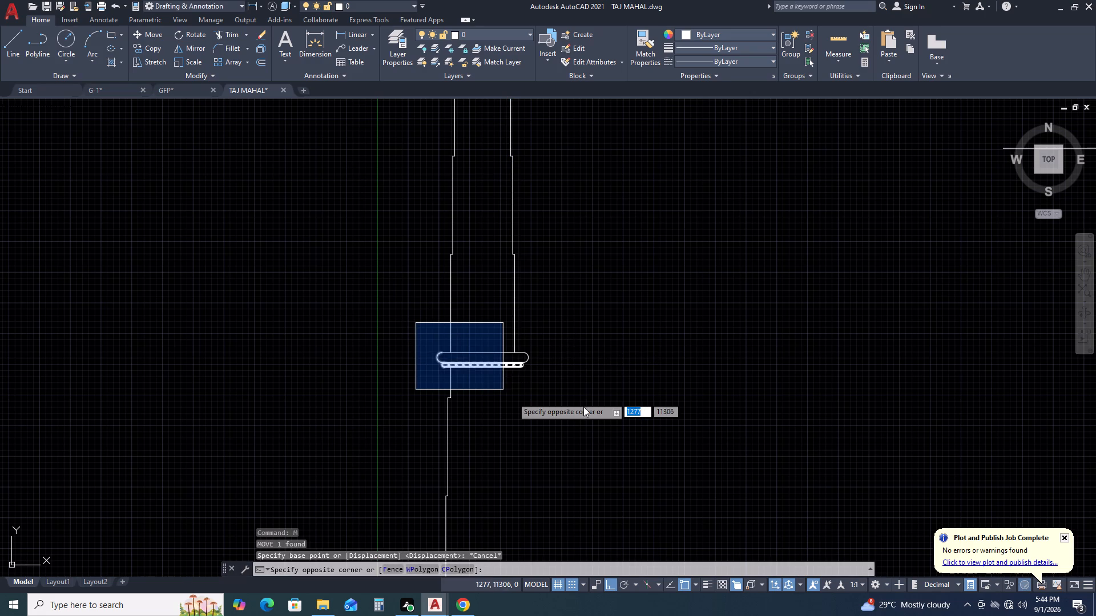
{"action": "left_click", "coordinate": [613, 403]}
{"action": "key", "text": "m"}
{"action": "key", "text": "space"}
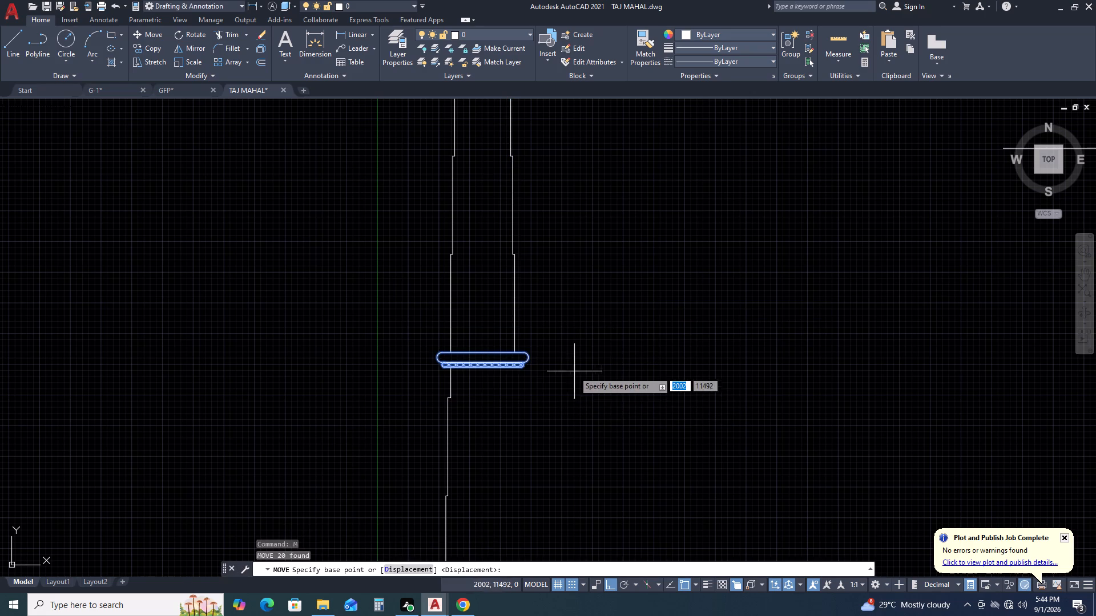
{"action": "scroll", "coordinate": [504, 369], "scroll_direction": "up", "scroll_amount": 1}
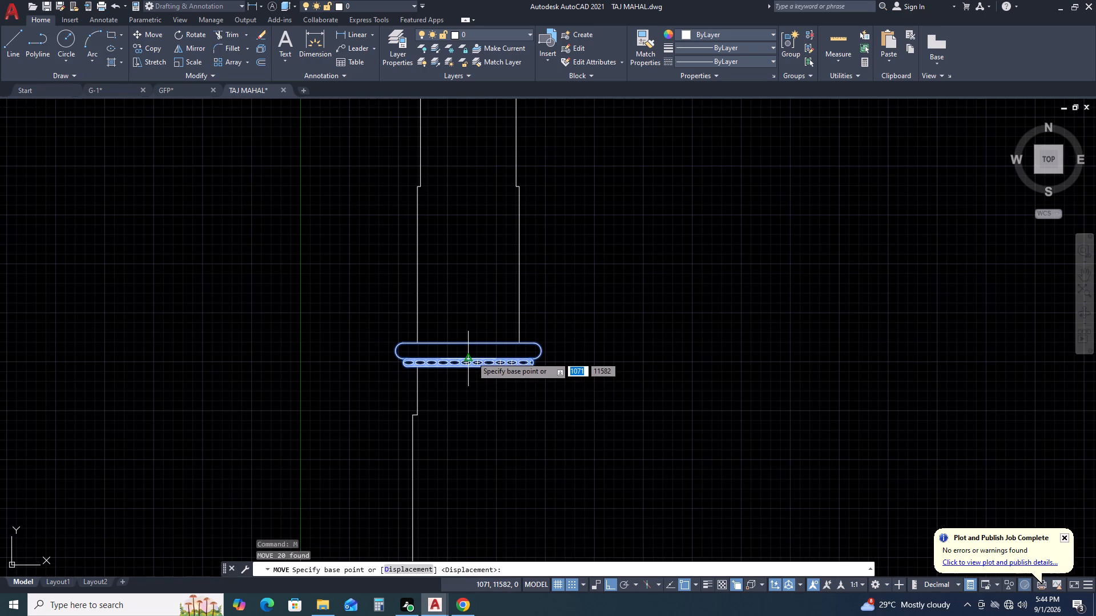
{"action": "left_click", "coordinate": [472, 356]}
{"action": "scroll", "coordinate": [471, 354], "scroll_direction": "down", "scroll_amount": 2}
{"action": "scroll", "coordinate": [584, 338], "scroll_direction": "down", "scroll_amount": 3}
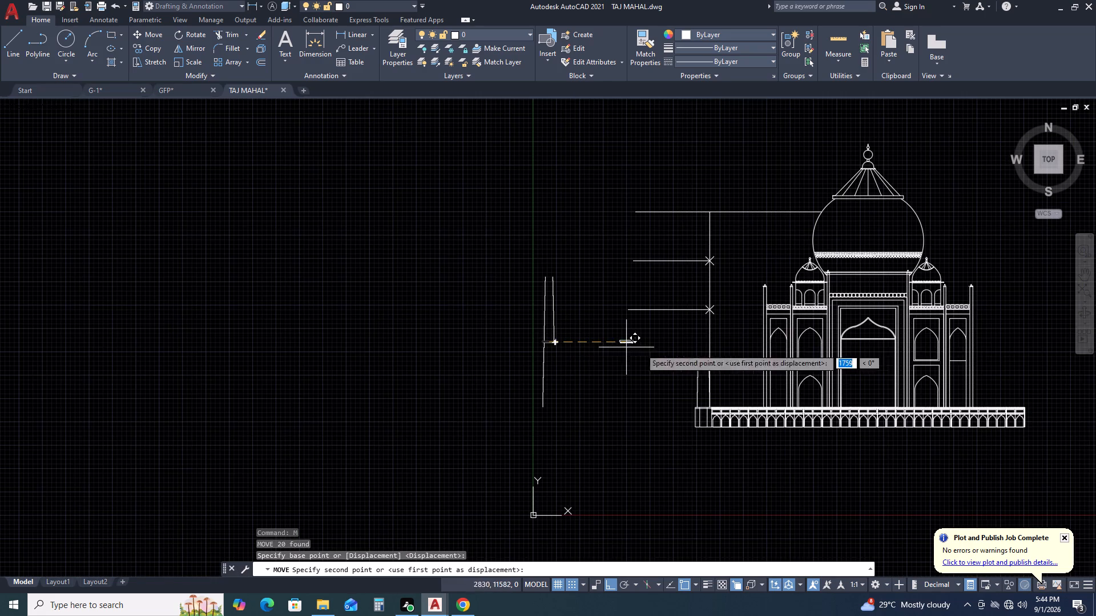
{"action": "scroll", "coordinate": [700, 344], "scroll_direction": "up", "scroll_amount": 4}
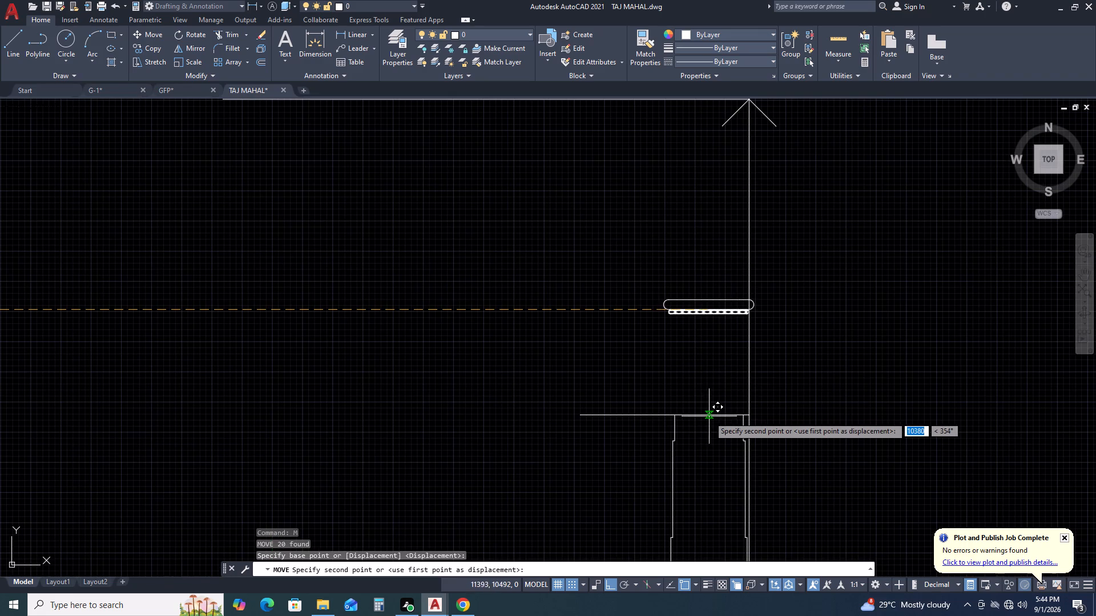
{"action": "left_click", "coordinate": [714, 415]}
Move the decorated cap slightly left and upward relative to the lower shaft's top.
{"action": "scroll", "coordinate": [774, 424], "scroll_direction": "up", "scroll_amount": 2}
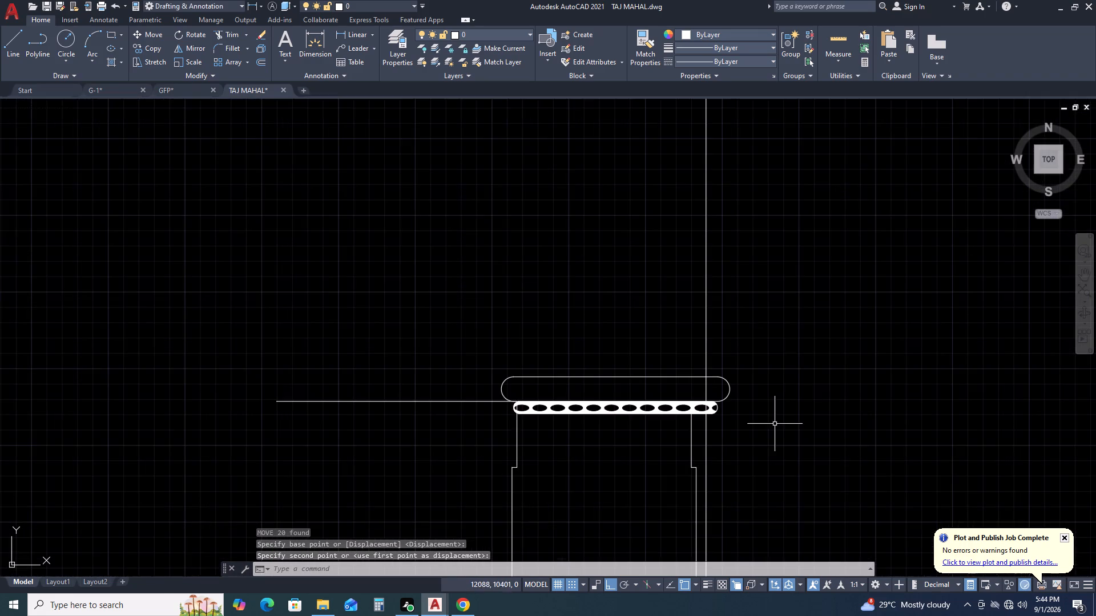
{"action": "middle_click_drag", "start_coordinate": [765, 411], "coordinate": [734, 351]}
{"action": "left_click_drag", "start_coordinate": [436, 289], "coordinate": [436, 294]}
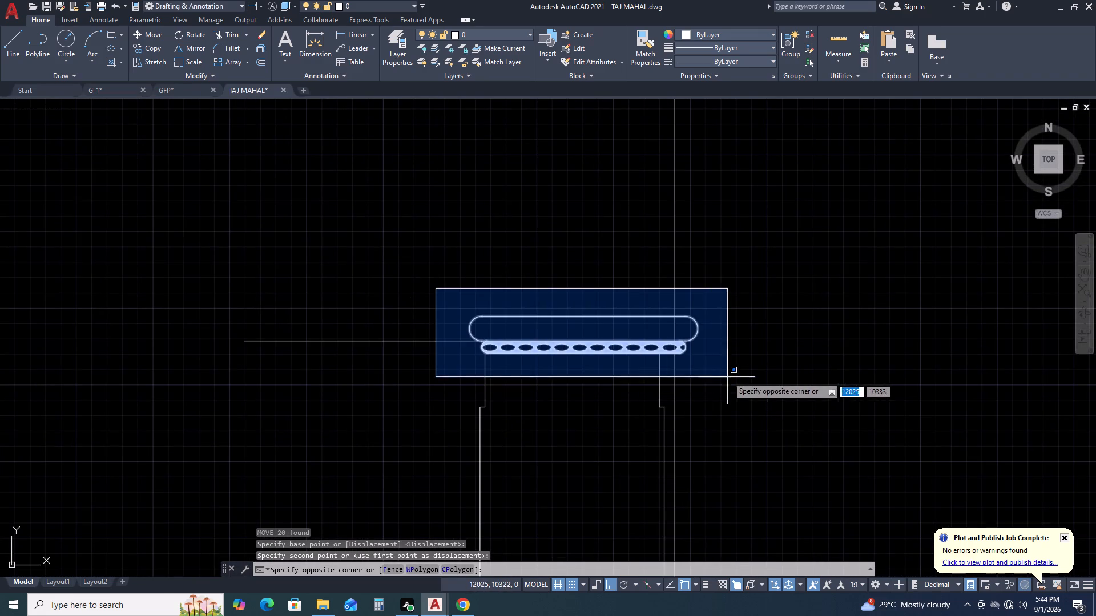
{"action": "left_click", "coordinate": [724, 372]}
{"action": "key", "text": "m"}
{"action": "key", "text": "space"}
{"action": "scroll", "coordinate": [647, 360], "scroll_direction": "up", "scroll_amount": 3}
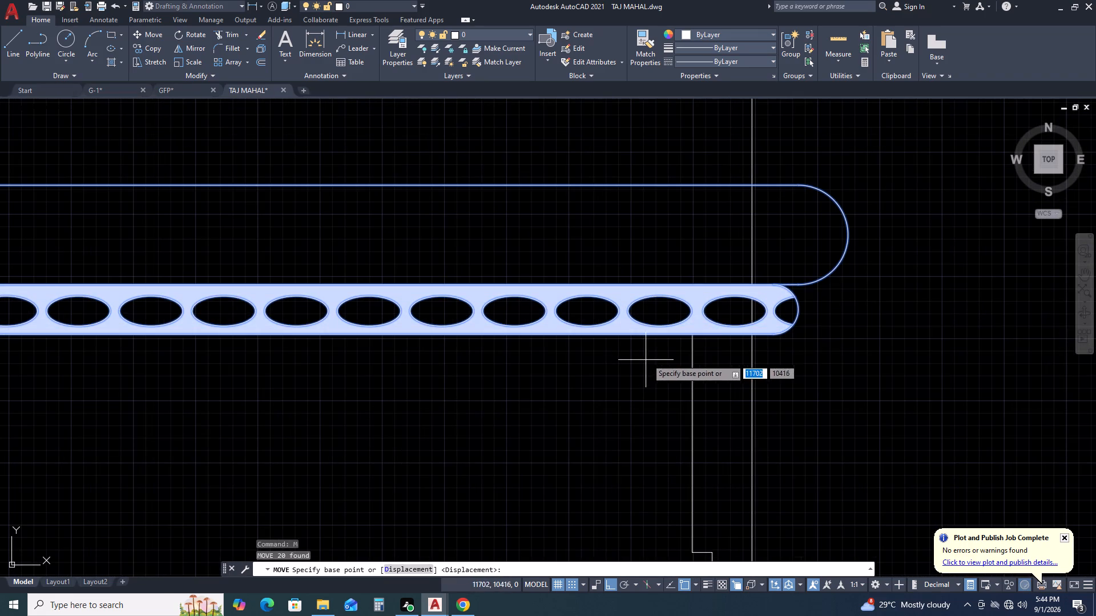
{"action": "left_click", "coordinate": [698, 336]}
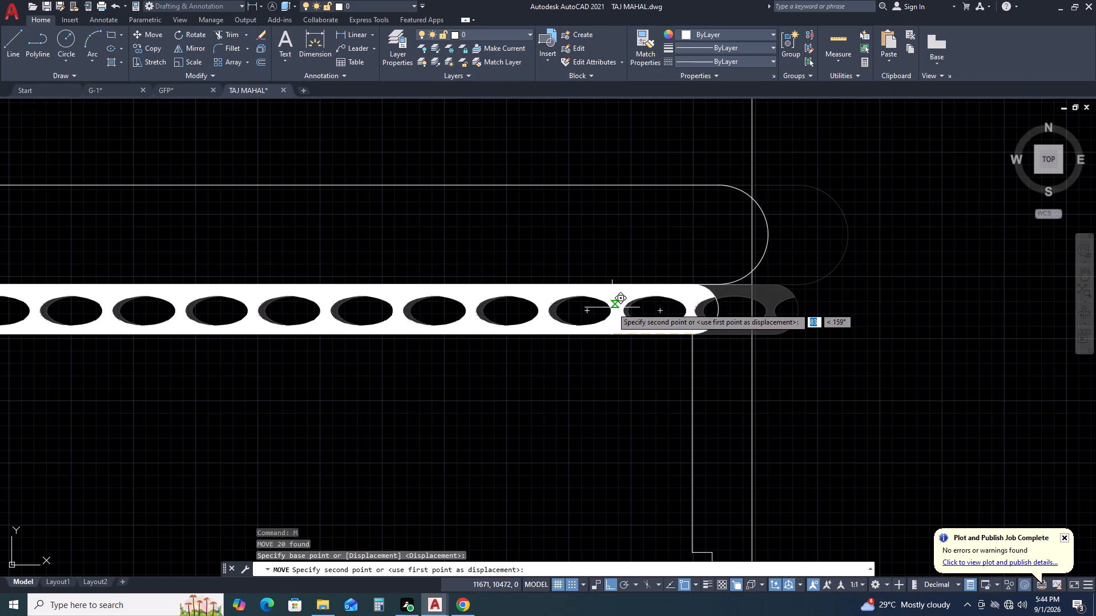
{"action": "left_click", "coordinate": [612, 307]}
{"action": "scroll", "coordinate": [784, 280], "scroll_direction": "down", "scroll_amount": 2}
Move the decorated cap by its bottom edge up onto the lowest horizontal guide line, above the lower shaft.
{"action": "left_click_drag", "start_coordinate": [389, 204], "coordinate": [396, 216]}
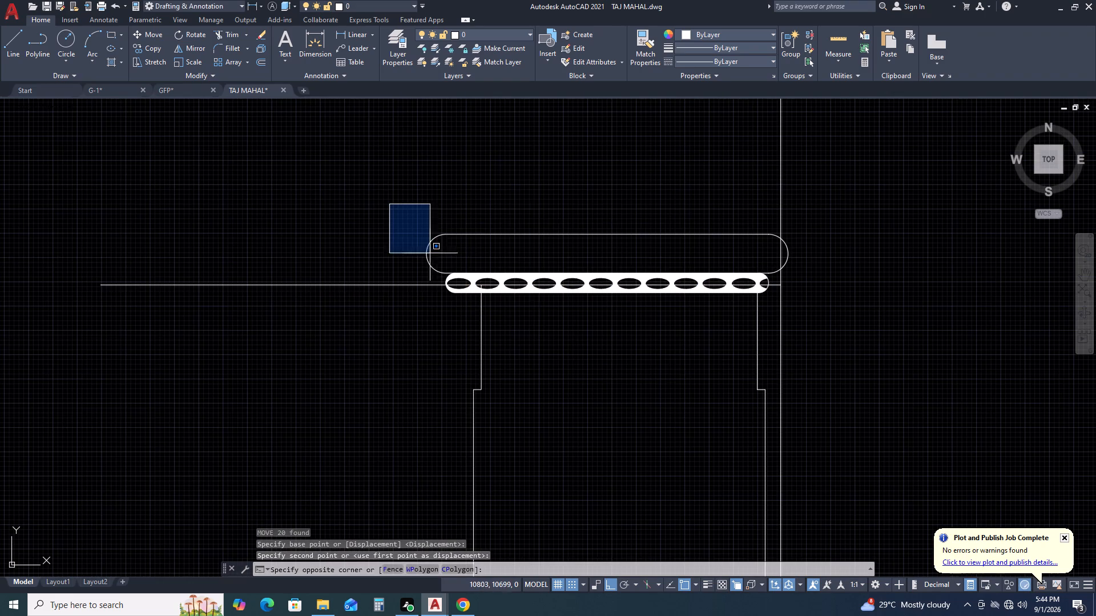
{"action": "left_click", "coordinate": [811, 338]}
{"action": "key", "text": "m"}
{"action": "key", "text": "space"}
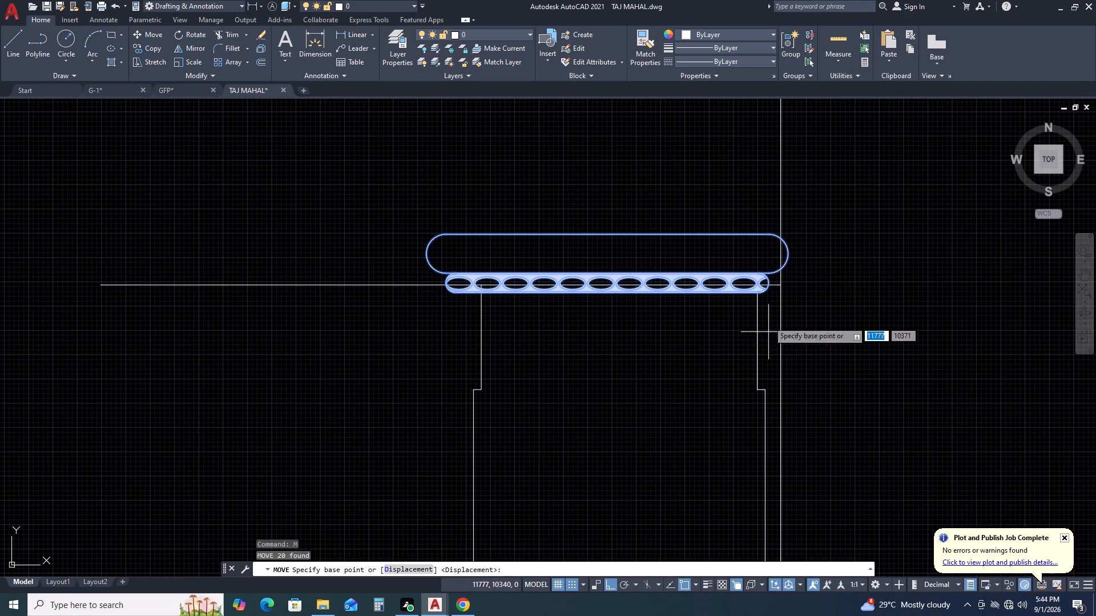
{"action": "scroll", "coordinate": [765, 281], "scroll_direction": "up", "scroll_amount": 2}
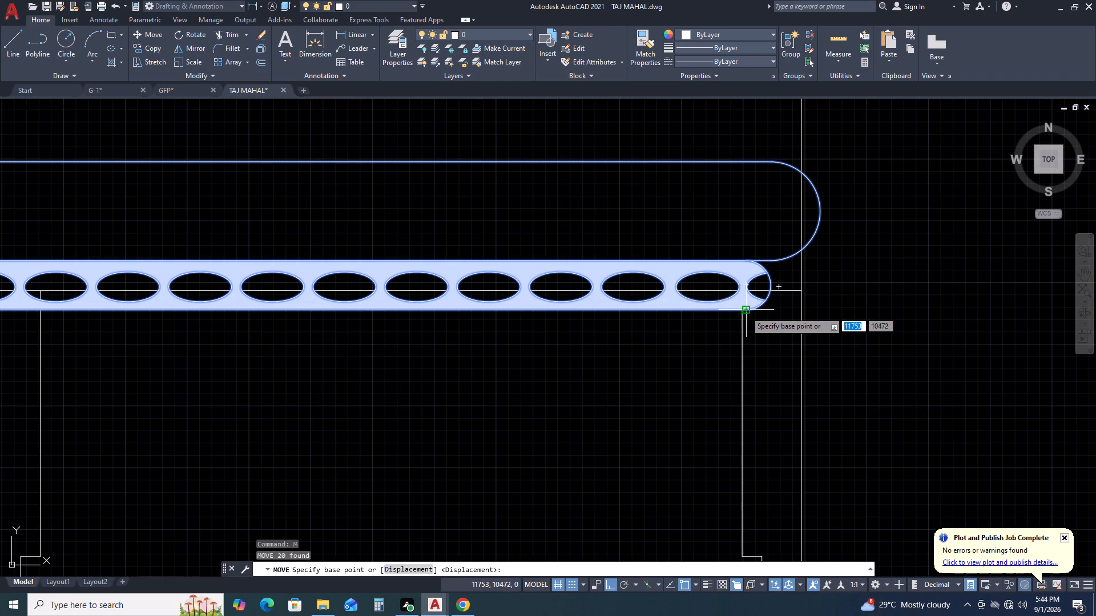
{"action": "scroll", "coordinate": [745, 311], "scroll_direction": "down", "scroll_amount": 2}
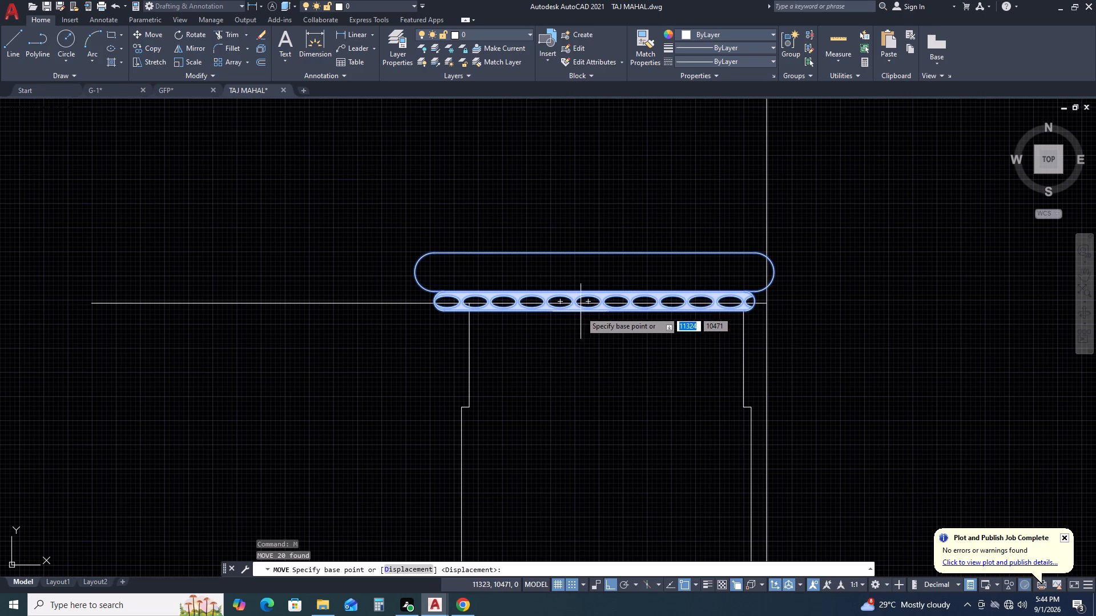
{"action": "left_click", "coordinate": [593, 311]}
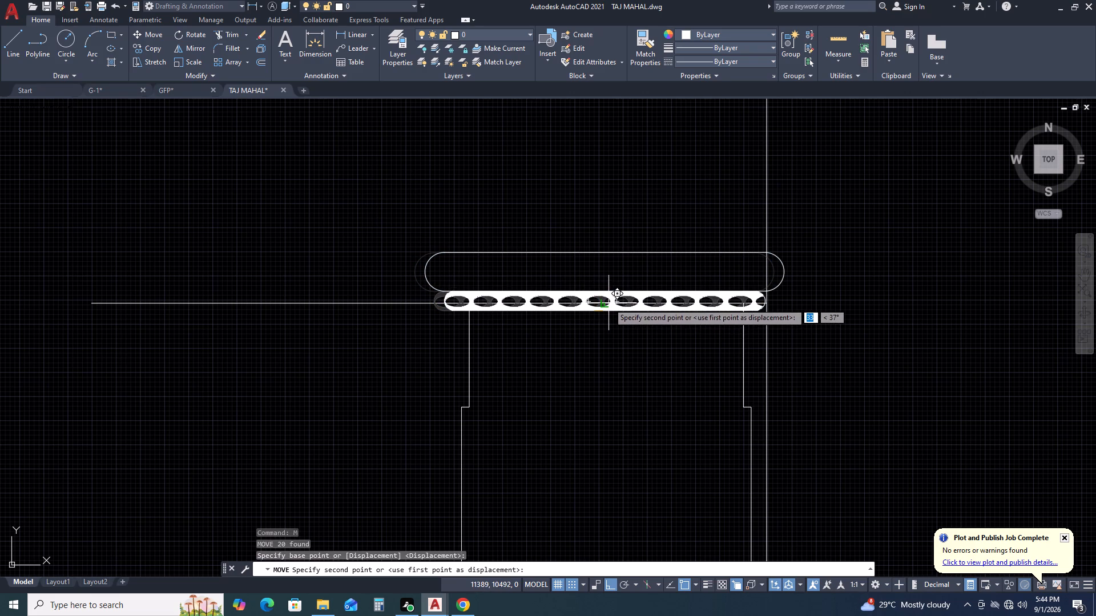
{"action": "left_click", "coordinate": [612, 299]}
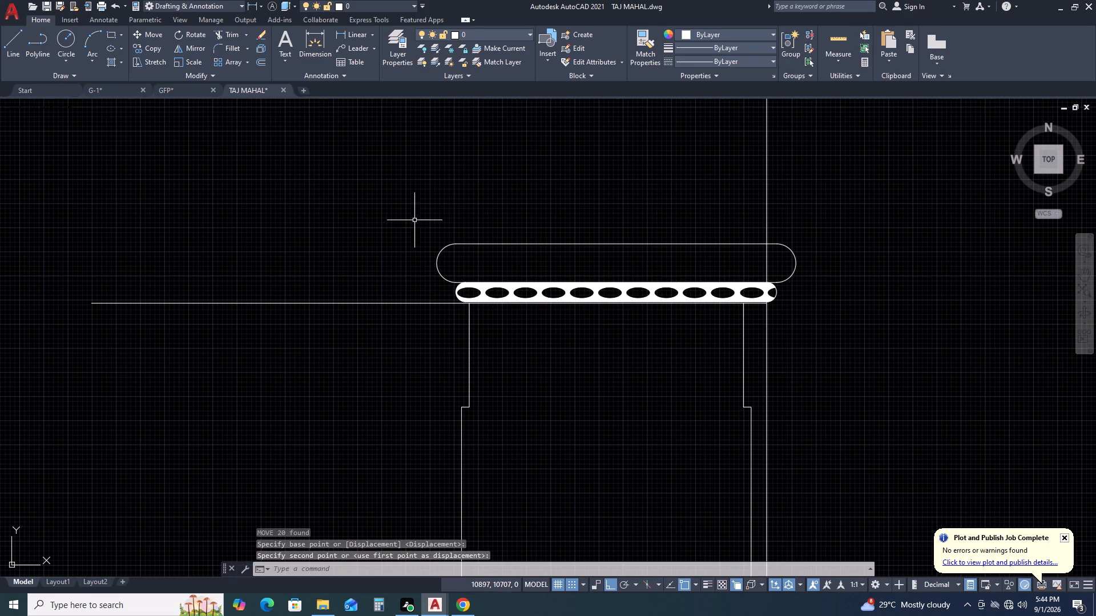
Shorten the lowest horizontal guide line by bringing its free left end to the lower shaft's left edge, making it about 770 long.
{"action": "left_click", "coordinate": [375, 262]}
{"action": "left_click", "coordinate": [348, 318]}
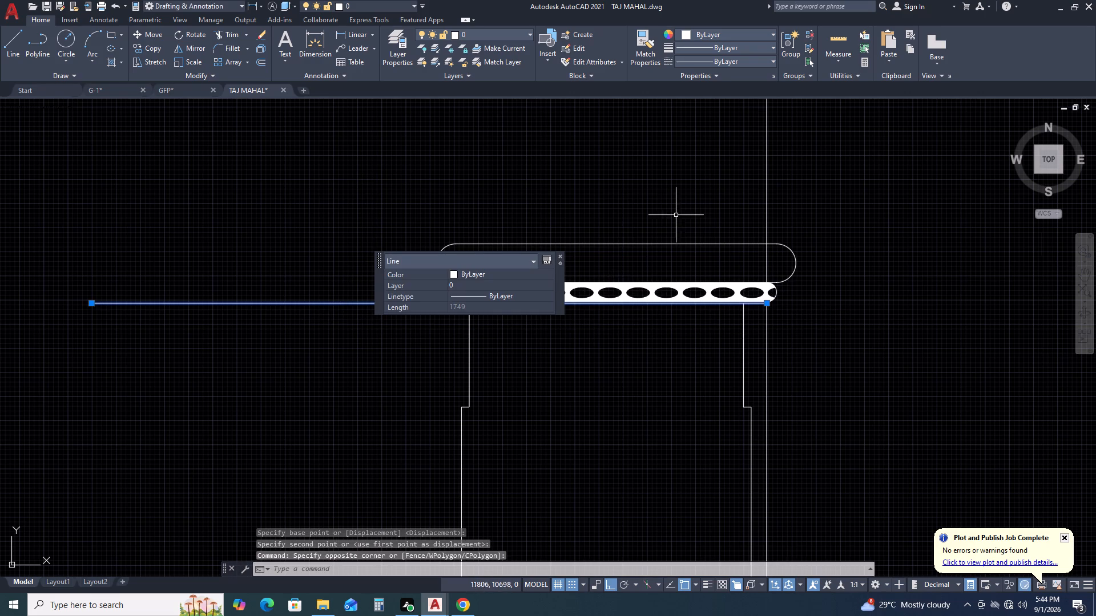
{"action": "left_click", "coordinate": [93, 302]}
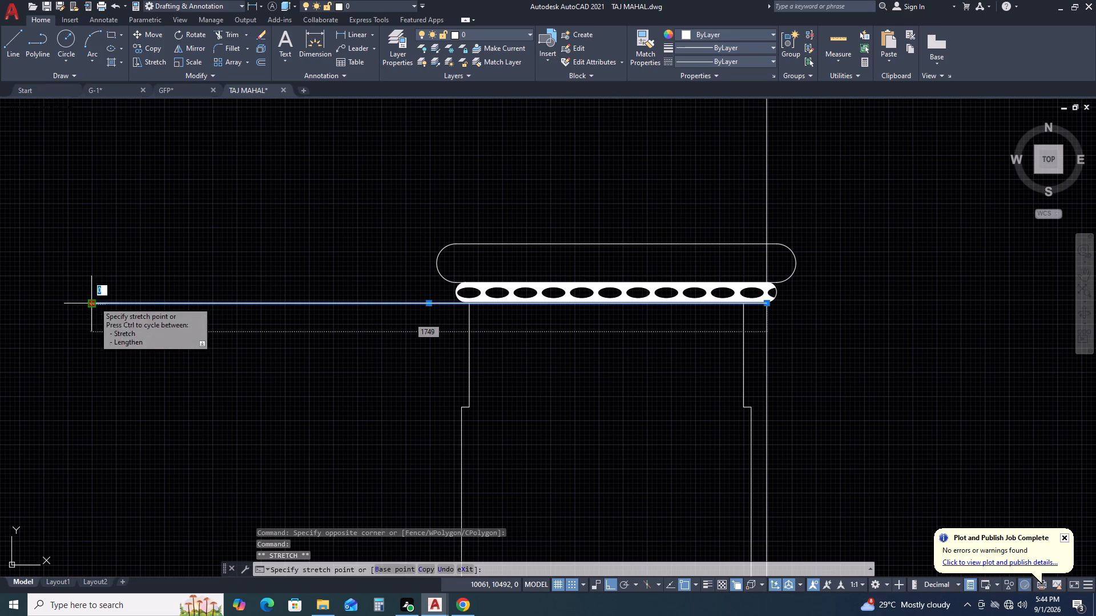
{"action": "scroll", "coordinate": [537, 318], "scroll_direction": "up", "scroll_amount": 2}
{"action": "scroll", "coordinate": [349, 280], "scroll_direction": "up", "scroll_amount": 2}
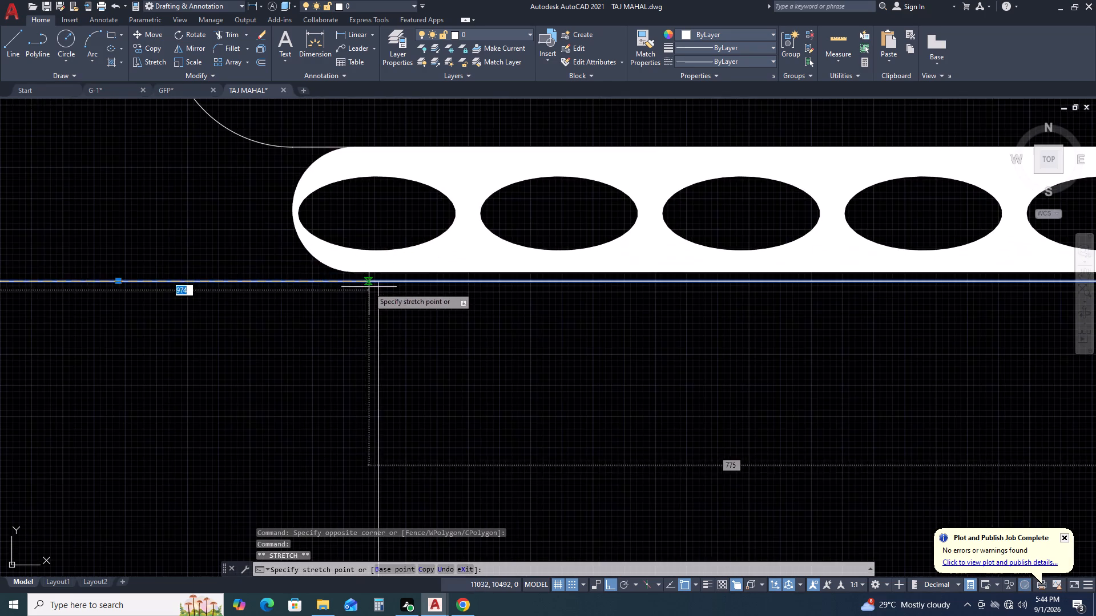
{"action": "scroll", "coordinate": [375, 286], "scroll_direction": "up", "scroll_amount": 2}
{"action": "left_click", "coordinate": [382, 277]}
{"action": "scroll", "coordinate": [378, 300], "scroll_direction": "down", "scroll_amount": 5}
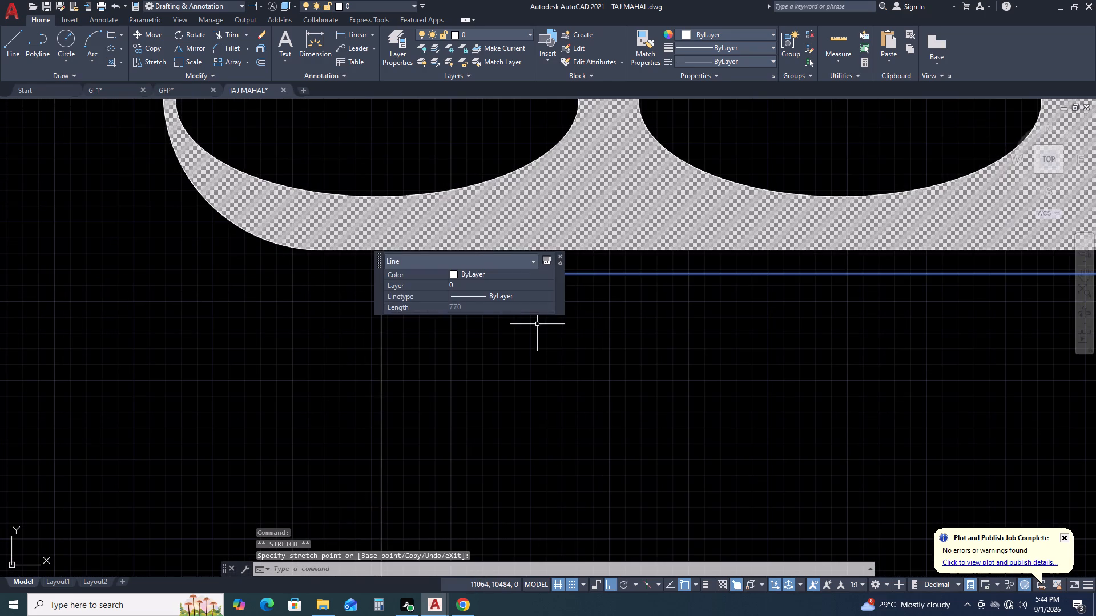
{"action": "scroll", "coordinate": [537, 324], "scroll_direction": "down", "scroll_amount": 2}
{"action": "key", "text": "Escape"}
Change the hatch of the cap's oval-perforated band from the ANSI31 pattern to Solid.
{"action": "scroll", "coordinate": [465, 323], "scroll_direction": "down", "scroll_amount": 3}
{"action": "scroll", "coordinate": [525, 327], "scroll_direction": "down", "scroll_amount": 1}
{"action": "scroll", "coordinate": [570, 315], "scroll_direction": "up", "scroll_amount": 2}
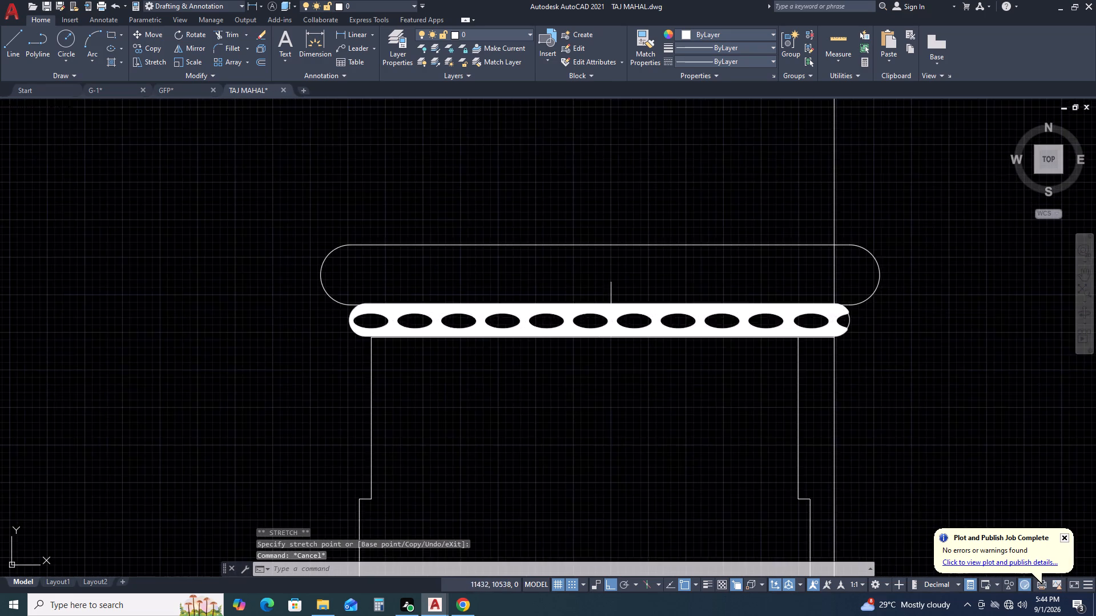
{"action": "scroll", "coordinate": [611, 310], "scroll_direction": "up", "scroll_amount": 2}
{"action": "left_click", "coordinate": [616, 306]}
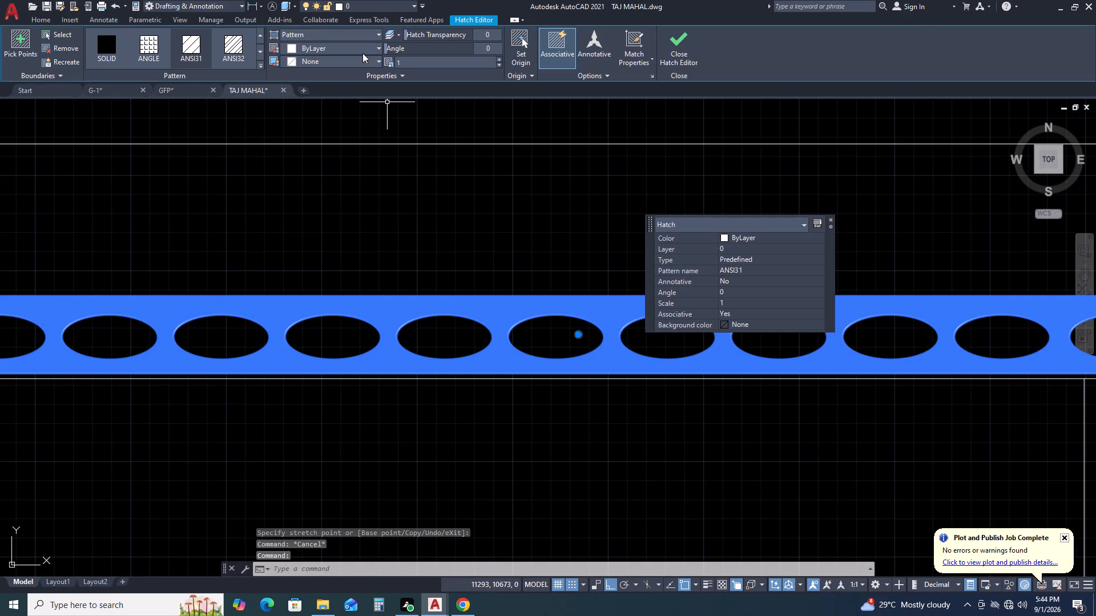
{"action": "left_click", "coordinate": [354, 40]}
{"action": "left_click", "coordinate": [354, 37]}
{"action": "left_click", "coordinate": [350, 39]}
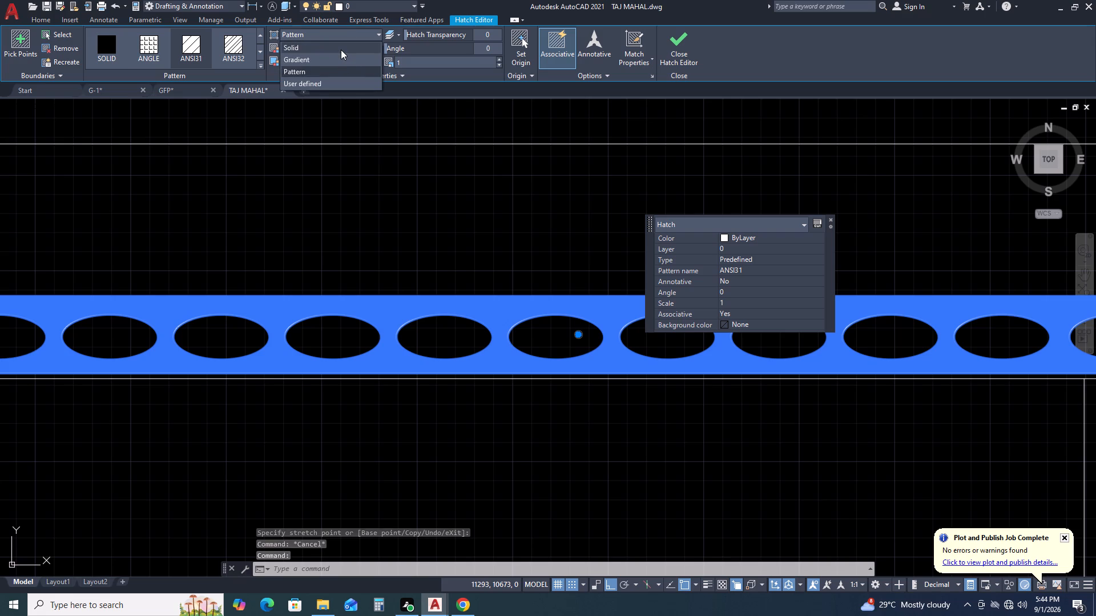
{"action": "left_click", "coordinate": [340, 50]}
{"action": "key", "text": "Escape"}
{"action": "scroll", "coordinate": [518, 275], "scroll_direction": "down", "scroll_amount": 4}
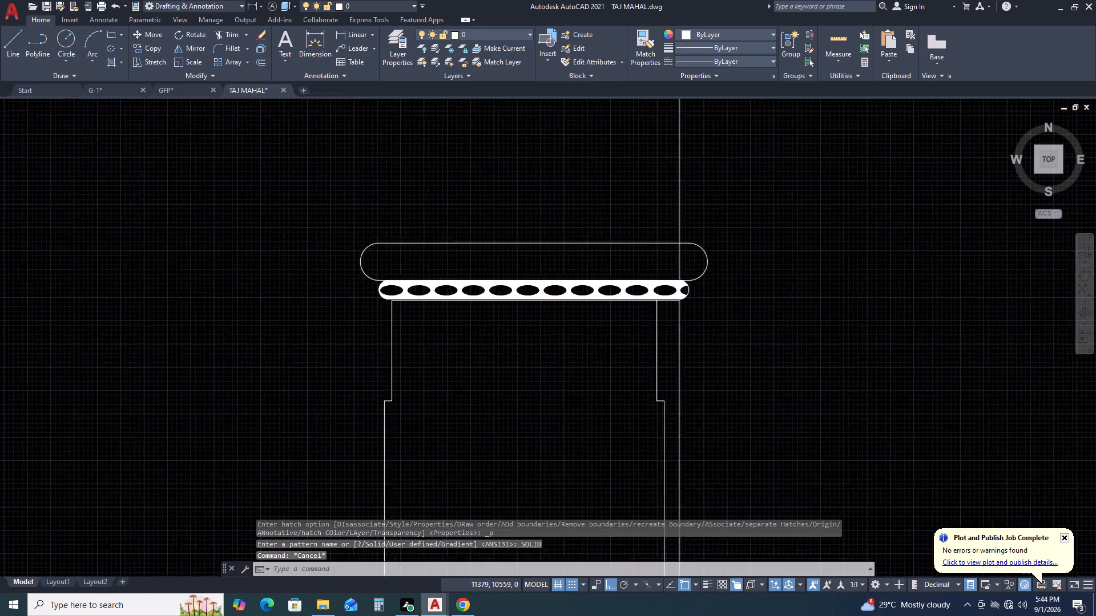
Move the cap's perforated band and upper outline by the bottom edge straight down onto the horizontal line over the shaft.
{"action": "left_click", "coordinate": [321, 202]}
{"action": "scroll", "coordinate": [630, 291], "scroll_direction": "up", "scroll_amount": 3}
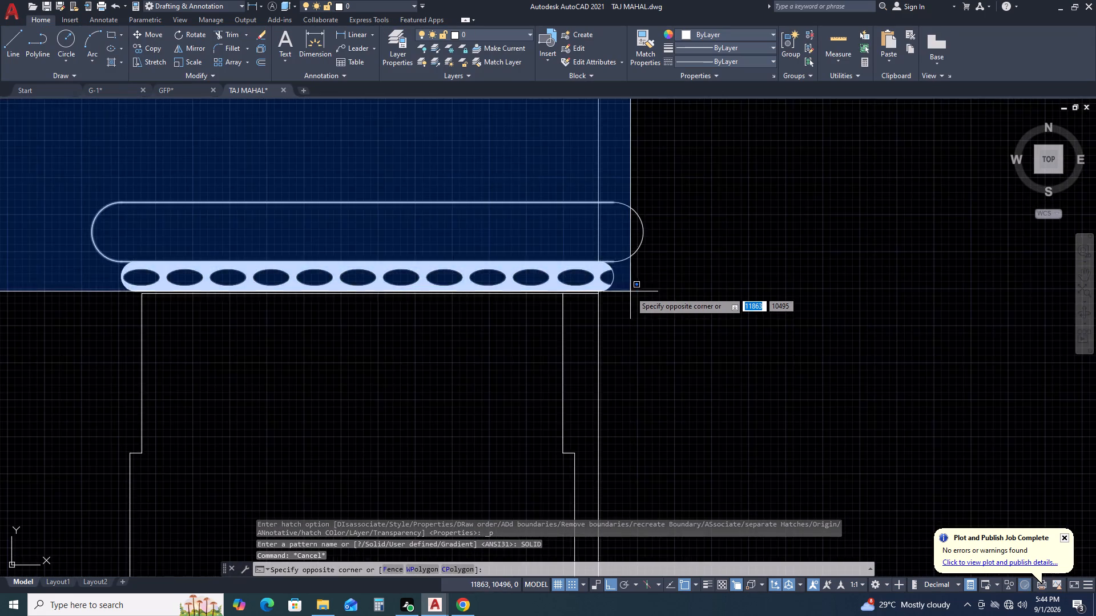
{"action": "scroll", "coordinate": [630, 291], "scroll_direction": "up", "scroll_amount": 1}
{"action": "left_click", "coordinate": [630, 291]}
{"action": "middle_click_drag", "start_coordinate": [403, 323], "coordinate": [666, 330]}
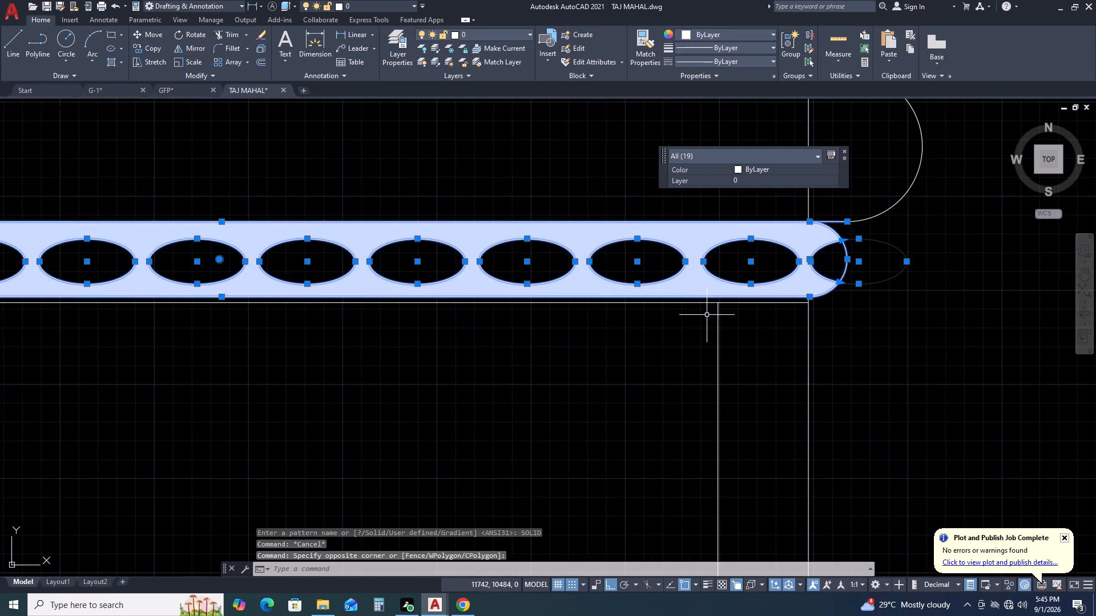
{"action": "scroll", "coordinate": [684, 327], "scroll_direction": "down", "scroll_amount": 2}
{"action": "middle_click", "coordinate": [254, 317]}
{"action": "middle_click_drag", "start_coordinate": [265, 322], "coordinate": [280, 324]}
{"action": "middle_click_drag", "start_coordinate": [424, 309], "coordinate": [442, 297]}
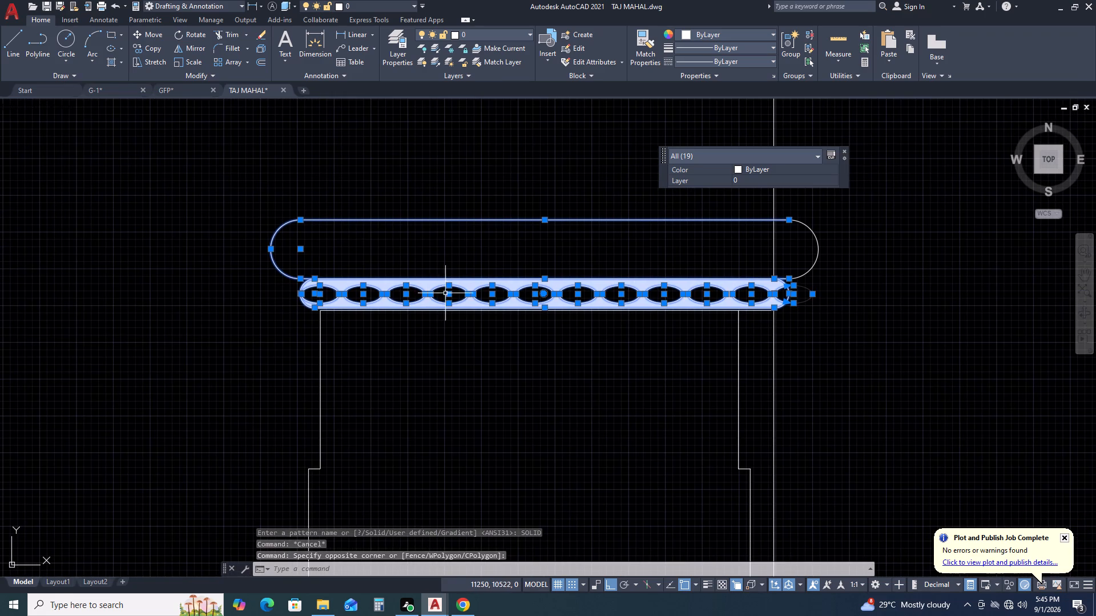
{"action": "key", "text": "m"}
{"action": "key", "text": "space"}
{"action": "scroll", "coordinate": [557, 313], "scroll_direction": "up", "scroll_amount": 2}
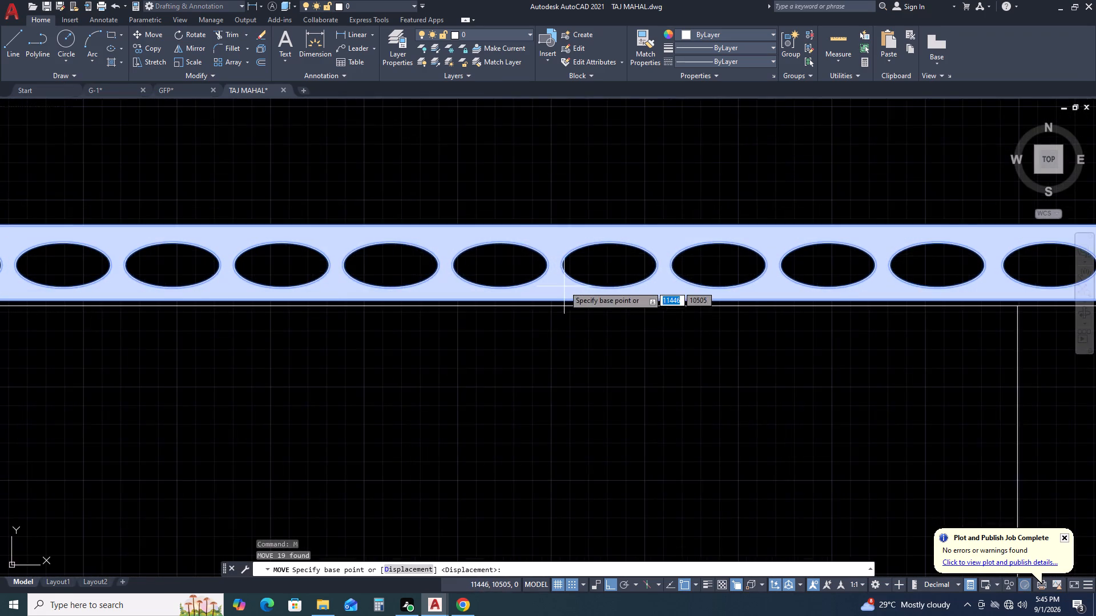
{"action": "scroll", "coordinate": [564, 286], "scroll_direction": "up", "scroll_amount": 1}
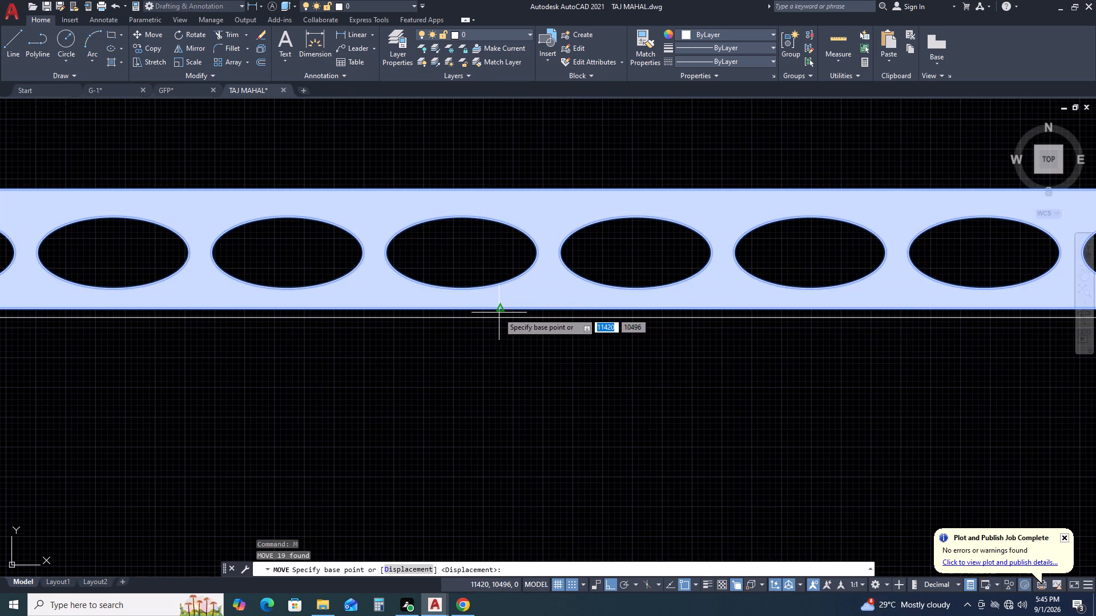
{"action": "left_click", "coordinate": [502, 309]}
{"action": "left_click", "coordinate": [509, 317]}
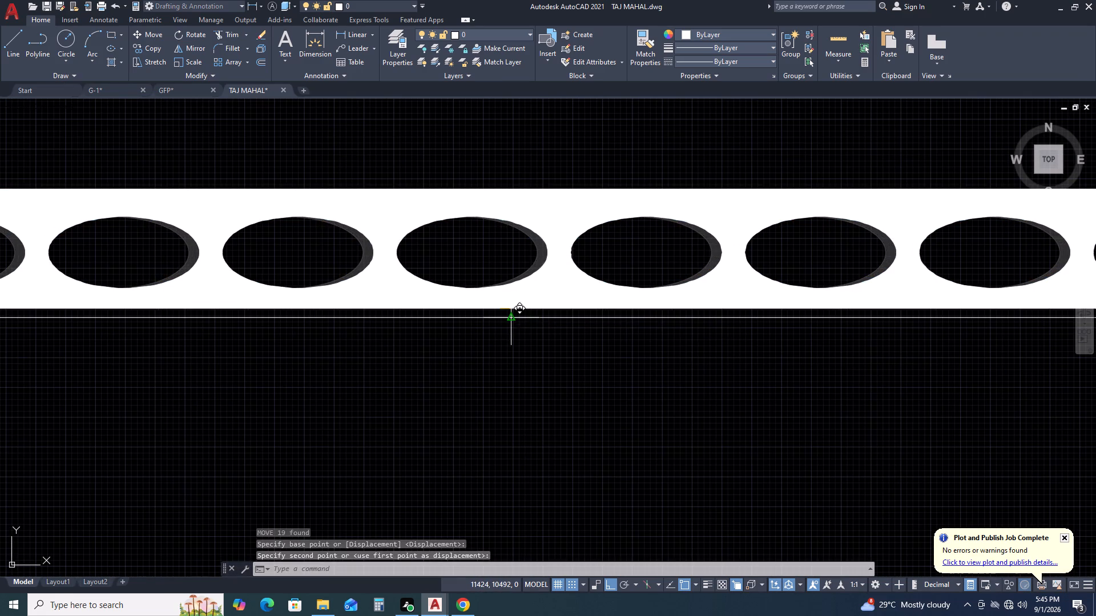
{"action": "scroll", "coordinate": [531, 331], "scroll_direction": "down", "scroll_amount": 5}
{"action": "scroll", "coordinate": [668, 317], "scroll_direction": "up", "scroll_amount": 2}
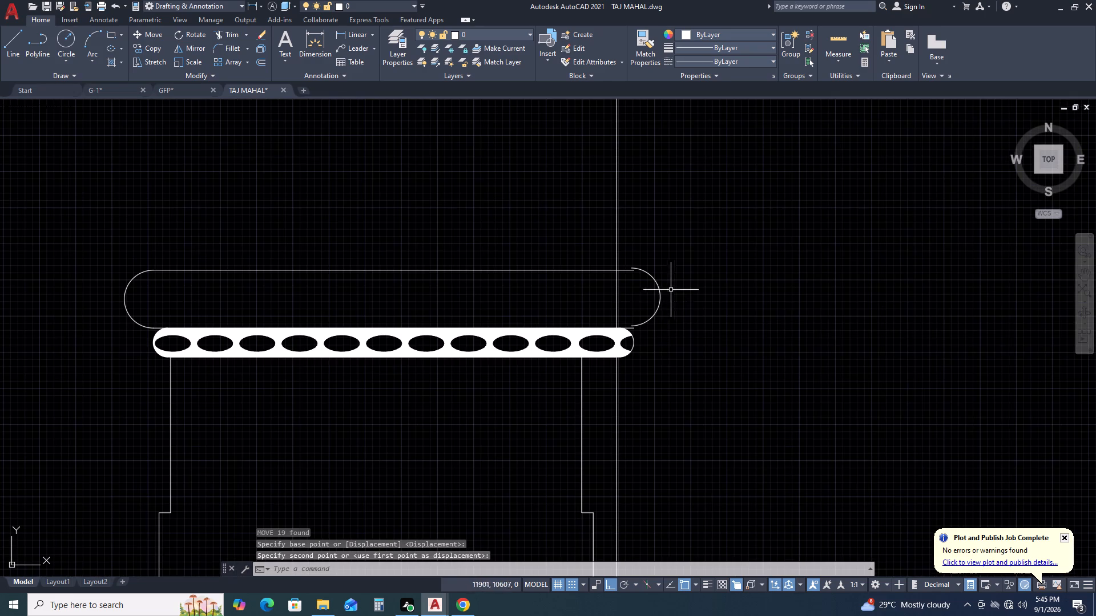
Move the cap's right end arc by its upper endpoint onto the end of the cap's top line.
{"action": "left_click", "coordinate": [674, 289]}
{"action": "left_click", "coordinate": [643, 307]}
{"action": "key", "text": "m"}
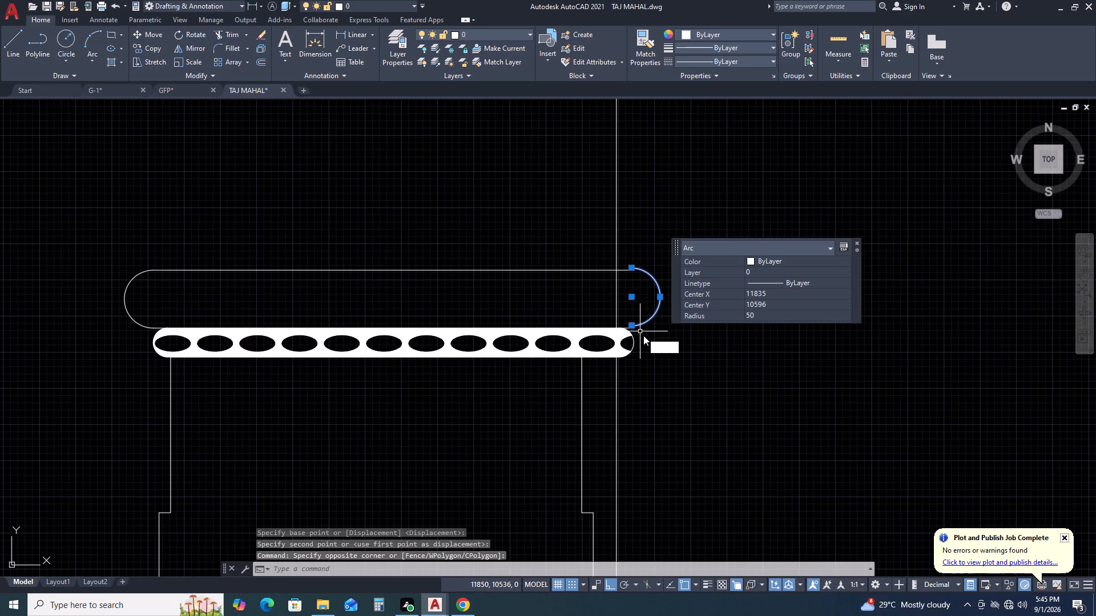
{"action": "key", "text": "space"}
{"action": "scroll", "coordinate": [643, 268], "scroll_direction": "up", "scroll_amount": 2}
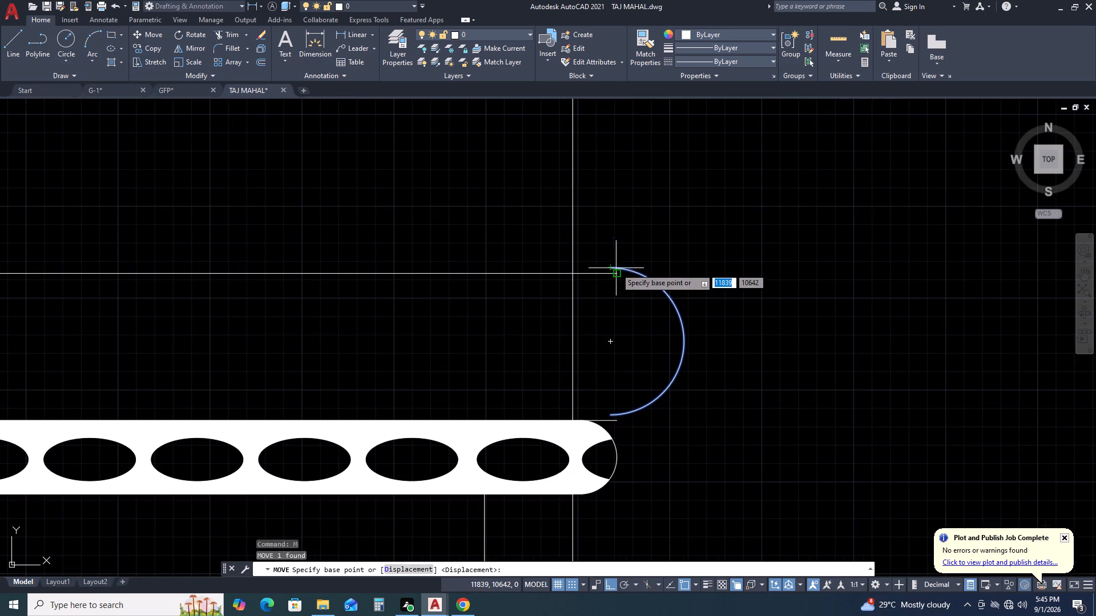
{"action": "left_click", "coordinate": [608, 265]}
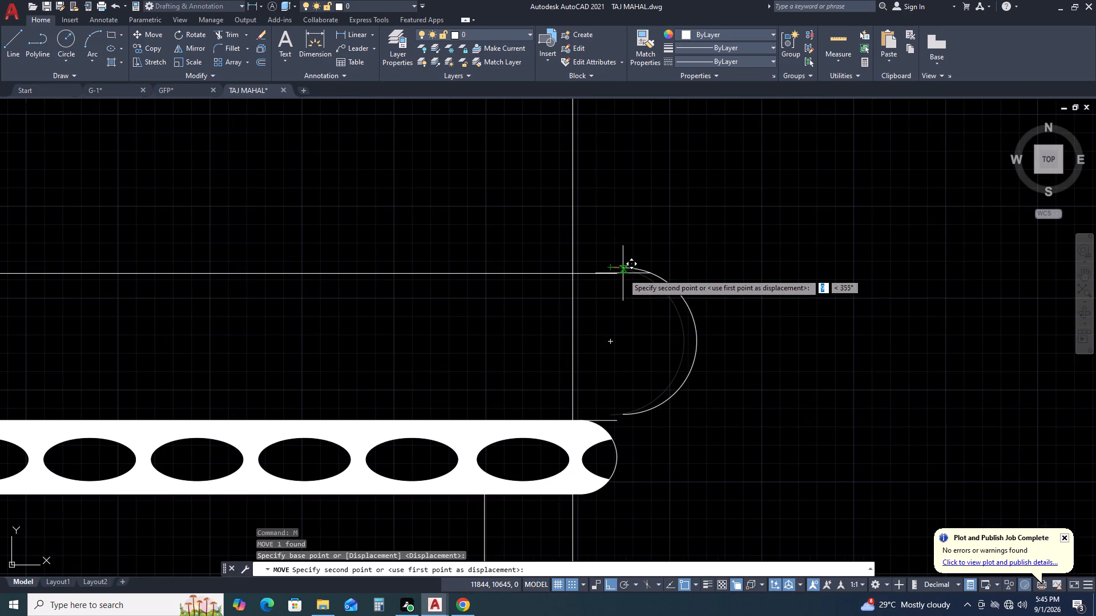
{"action": "left_click", "coordinate": [618, 273]}
{"action": "scroll", "coordinate": [700, 309], "scroll_direction": "down", "scroll_amount": 6}
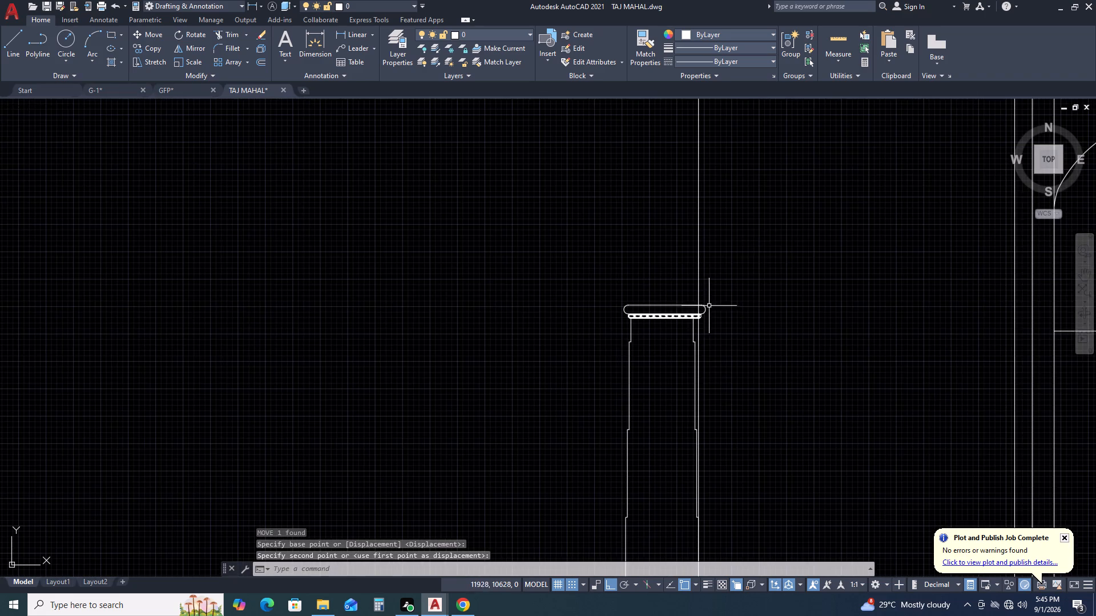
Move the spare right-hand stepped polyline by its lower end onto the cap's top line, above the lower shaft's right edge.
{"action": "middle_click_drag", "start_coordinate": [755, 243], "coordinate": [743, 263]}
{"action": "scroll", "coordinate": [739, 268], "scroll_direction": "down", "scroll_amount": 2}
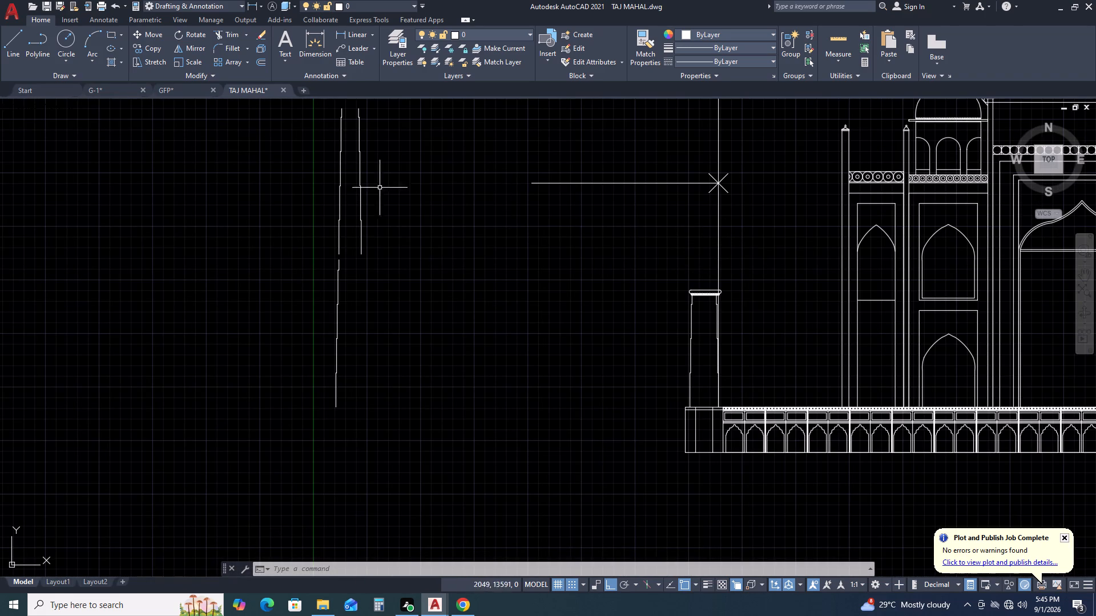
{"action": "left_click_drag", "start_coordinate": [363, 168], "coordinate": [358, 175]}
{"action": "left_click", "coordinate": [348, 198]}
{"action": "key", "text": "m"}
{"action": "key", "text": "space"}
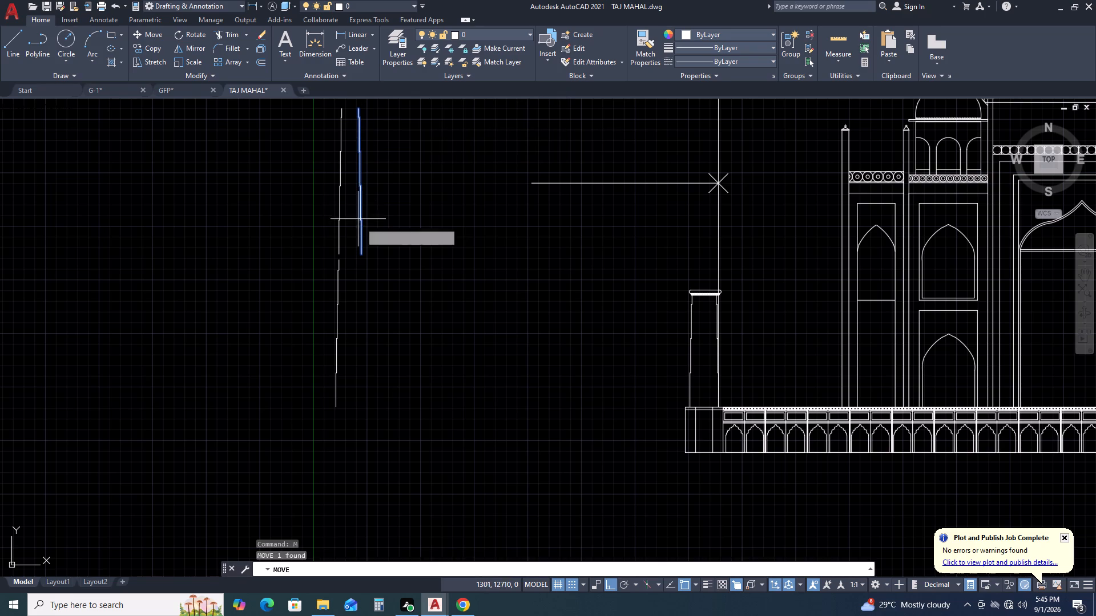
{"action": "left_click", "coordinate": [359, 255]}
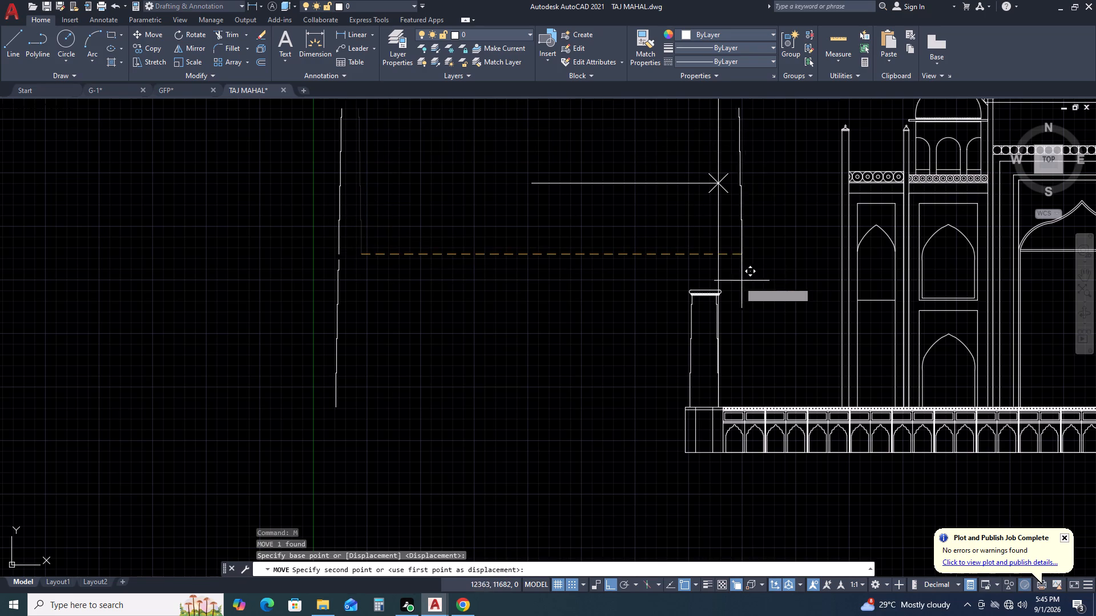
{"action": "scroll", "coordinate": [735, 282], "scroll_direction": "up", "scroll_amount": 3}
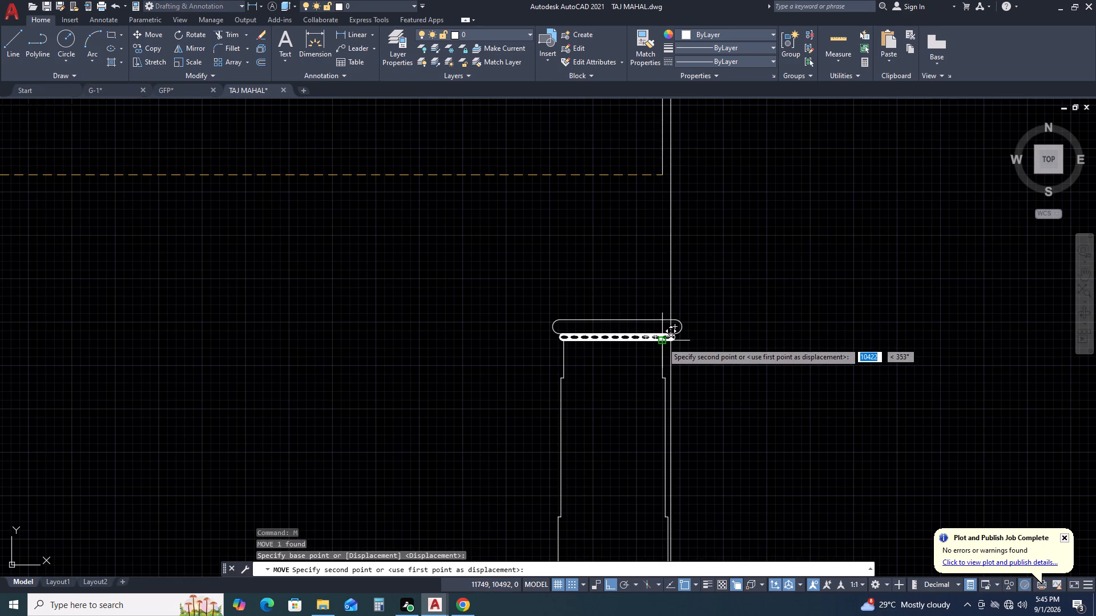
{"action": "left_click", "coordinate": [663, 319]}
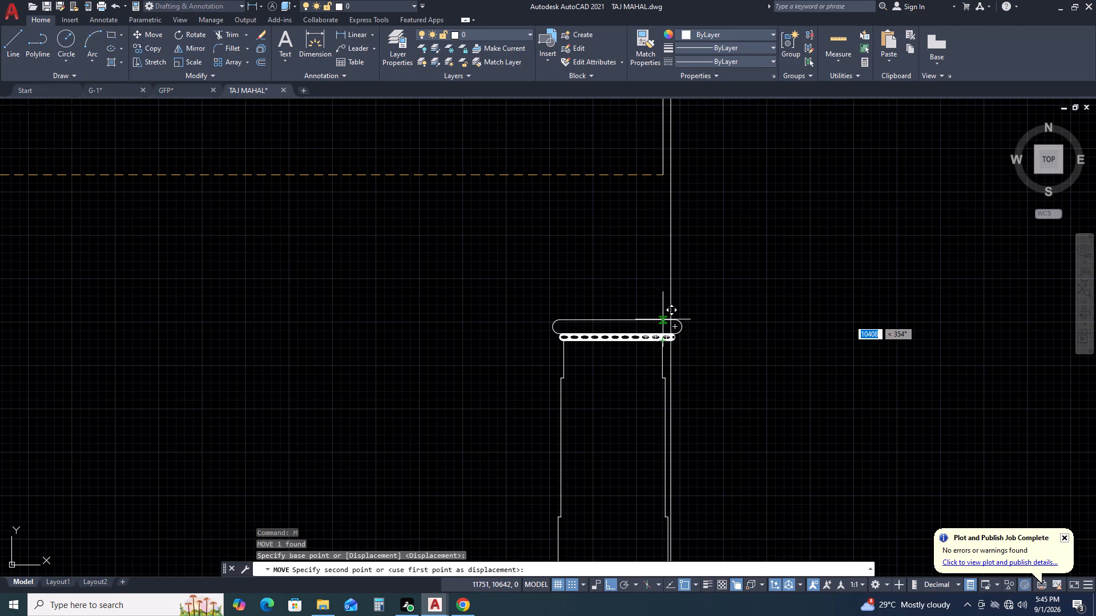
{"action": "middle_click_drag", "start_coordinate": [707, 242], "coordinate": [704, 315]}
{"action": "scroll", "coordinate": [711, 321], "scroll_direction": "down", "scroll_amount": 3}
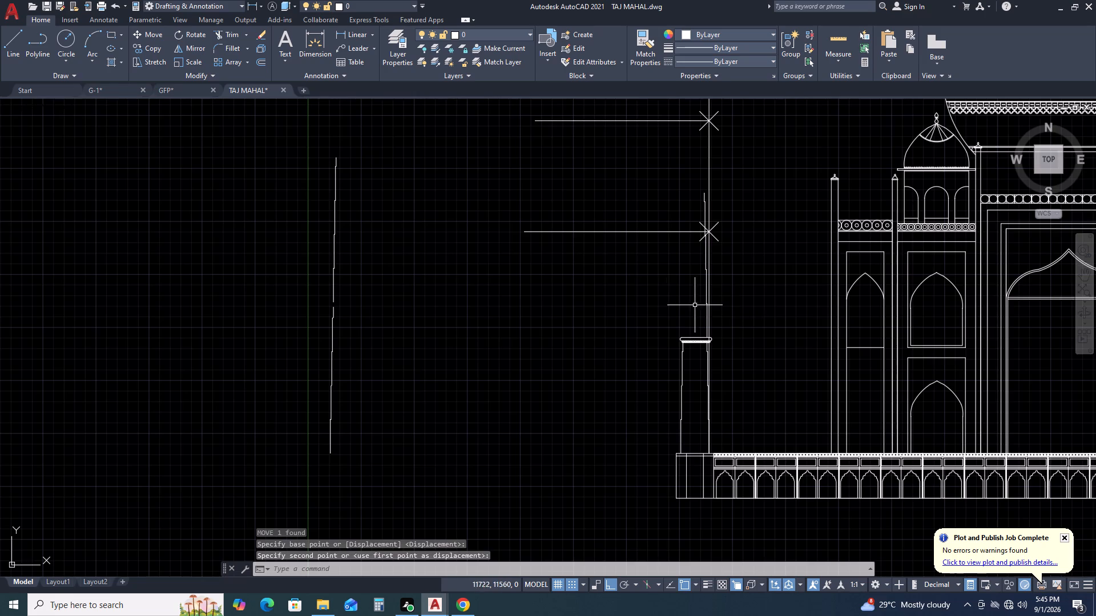
Delete the stepped polyline standing on top of the decorated cap.
{"action": "scroll", "coordinate": [668, 306], "scroll_direction": "up", "scroll_amount": 1}
{"action": "scroll", "coordinate": [730, 378], "scroll_direction": "up", "scroll_amount": 2}
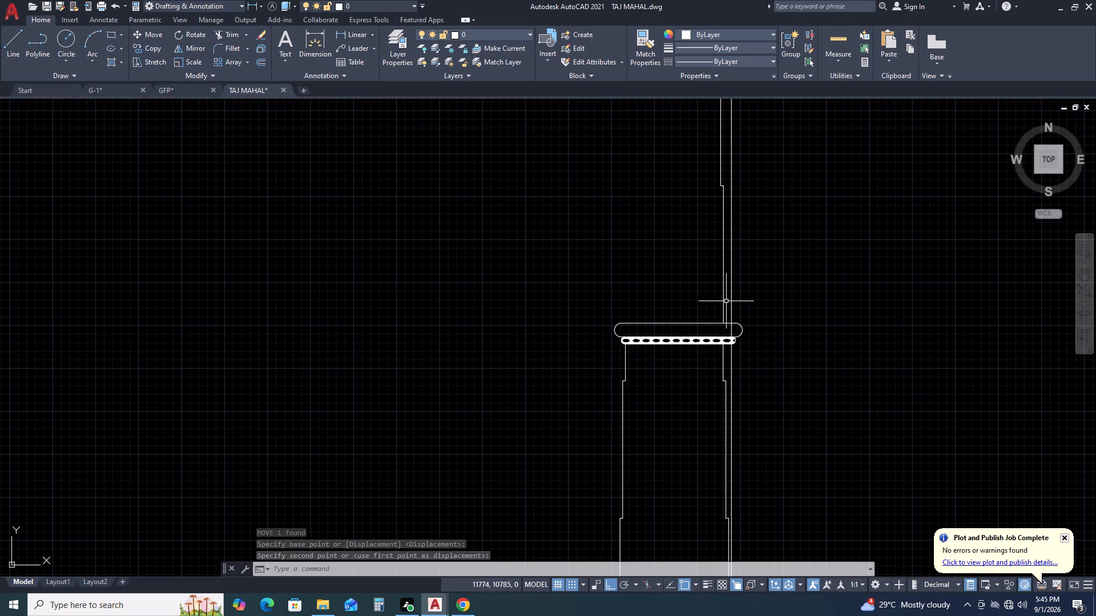
{"action": "scroll", "coordinate": [718, 350], "scroll_direction": "up", "scroll_amount": 2}
{"action": "left_click_drag", "start_coordinate": [728, 264], "coordinate": [722, 258]}
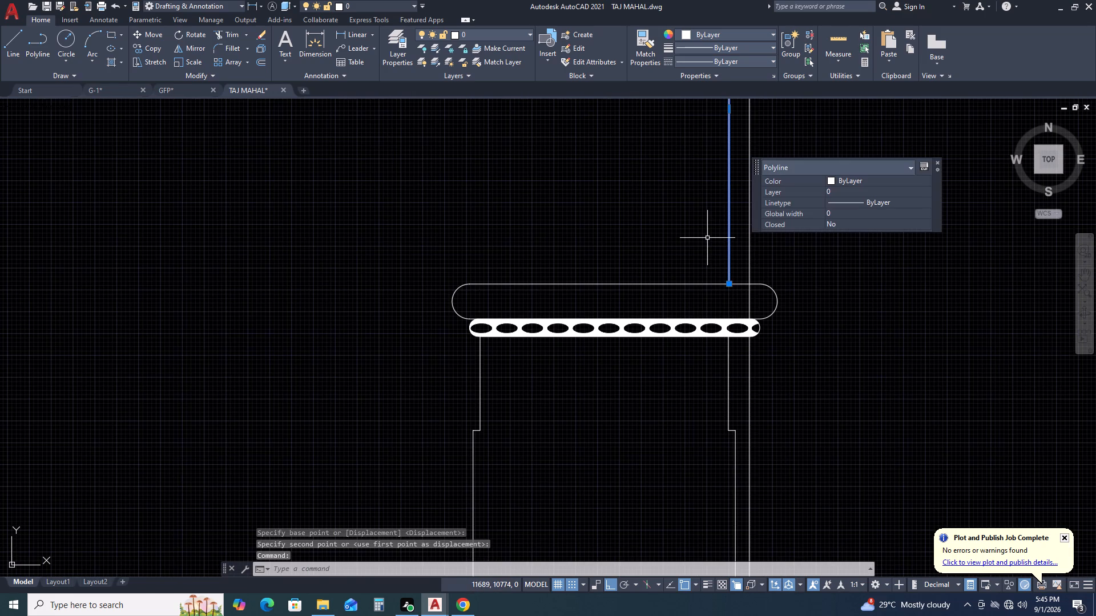
{"action": "key", "text": "Delete"}
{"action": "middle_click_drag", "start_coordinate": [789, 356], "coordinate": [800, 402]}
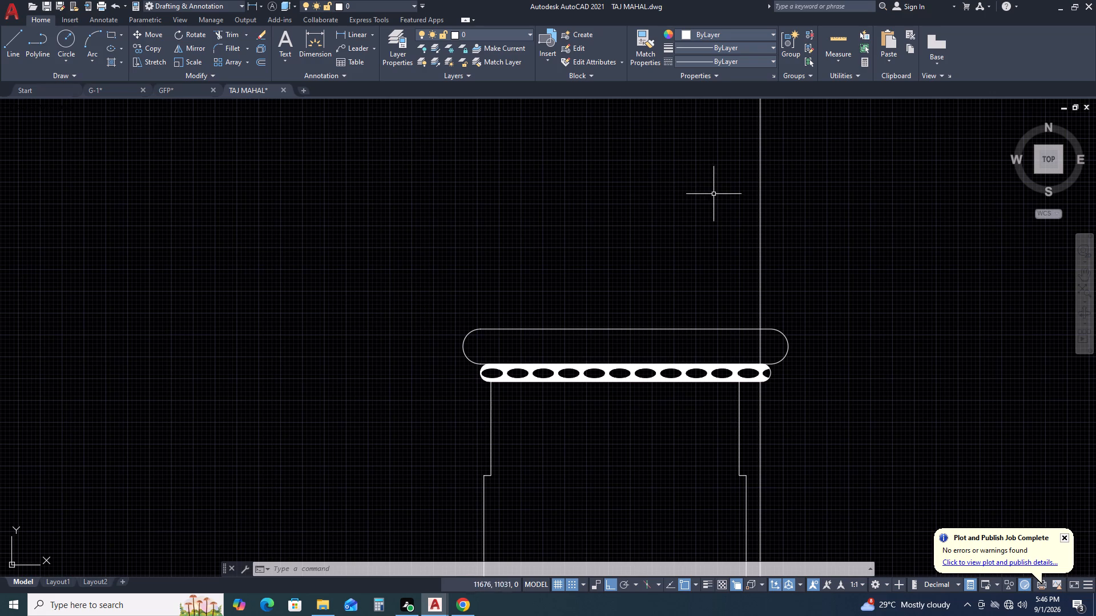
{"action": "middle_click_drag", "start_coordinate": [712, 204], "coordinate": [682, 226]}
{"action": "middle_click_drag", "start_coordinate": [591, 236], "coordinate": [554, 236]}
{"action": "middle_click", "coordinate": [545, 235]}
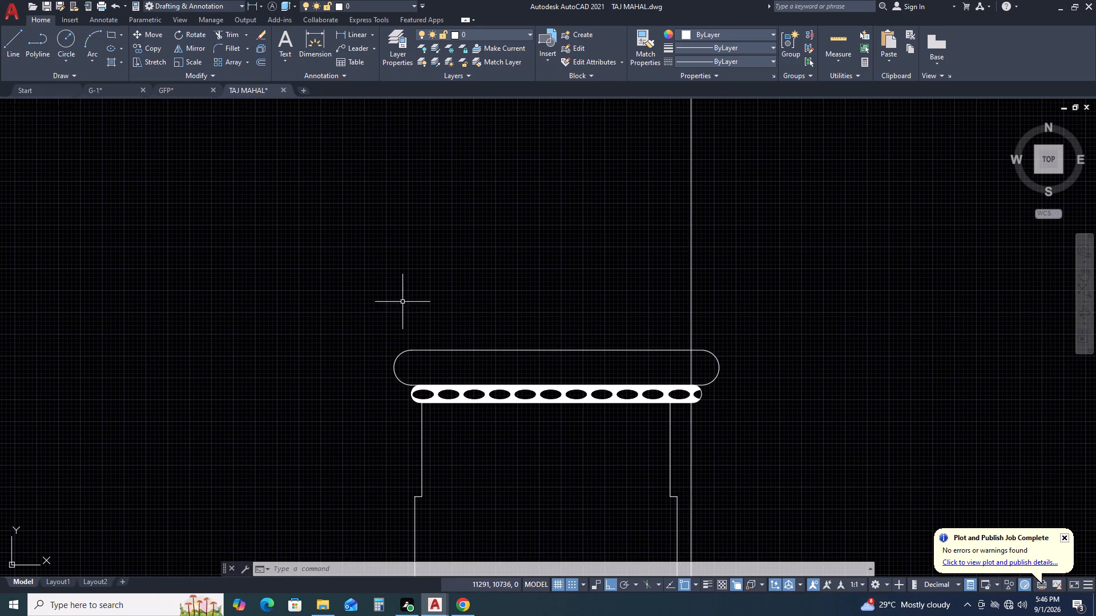
Draw a stepped polyline up from the cap's top line above the shaft's right edge: 1000, 20 inward, 1000, 20 inward, up to the guide line.
{"action": "key", "text": "p"}
{"action": "key", "text": "l"}
{"action": "key", "text": "space"}
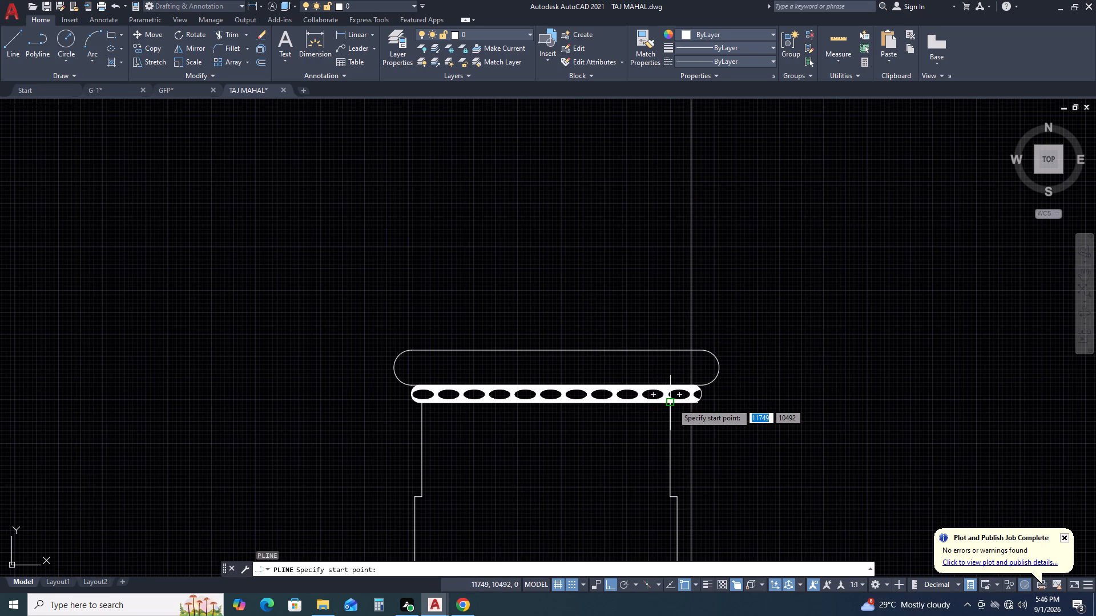
{"action": "left_click", "coordinate": [667, 348]}
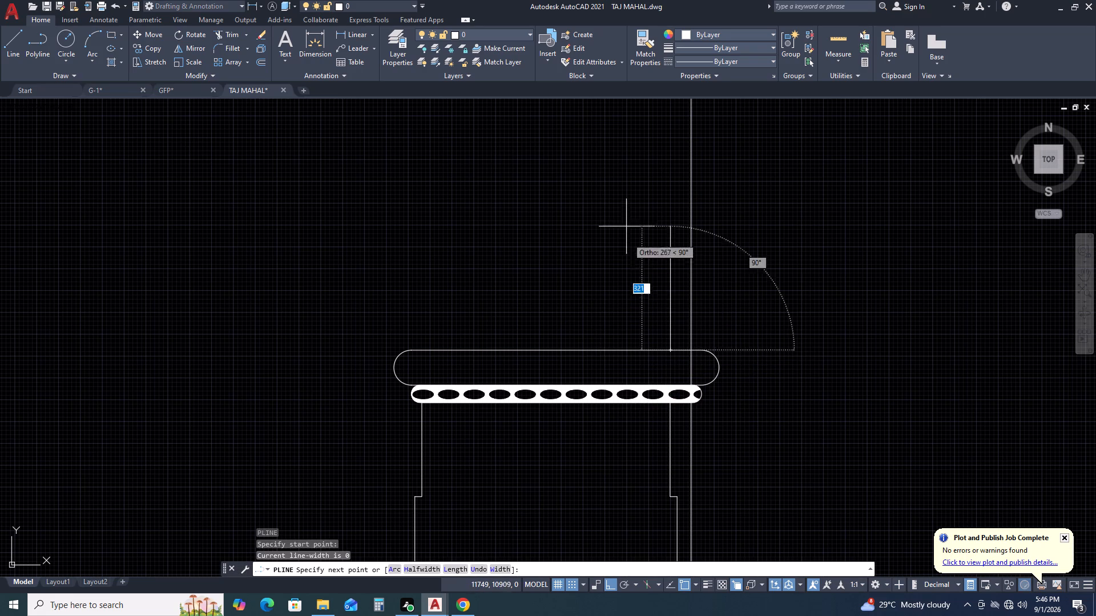
{"action": "middle_click_drag", "start_coordinate": [625, 168], "coordinate": [626, 175]}
{"action": "middle_click_drag", "start_coordinate": [628, 185], "coordinate": [636, 248]}
{"action": "middle_click_drag", "start_coordinate": [653, 167], "coordinate": [650, 263]}
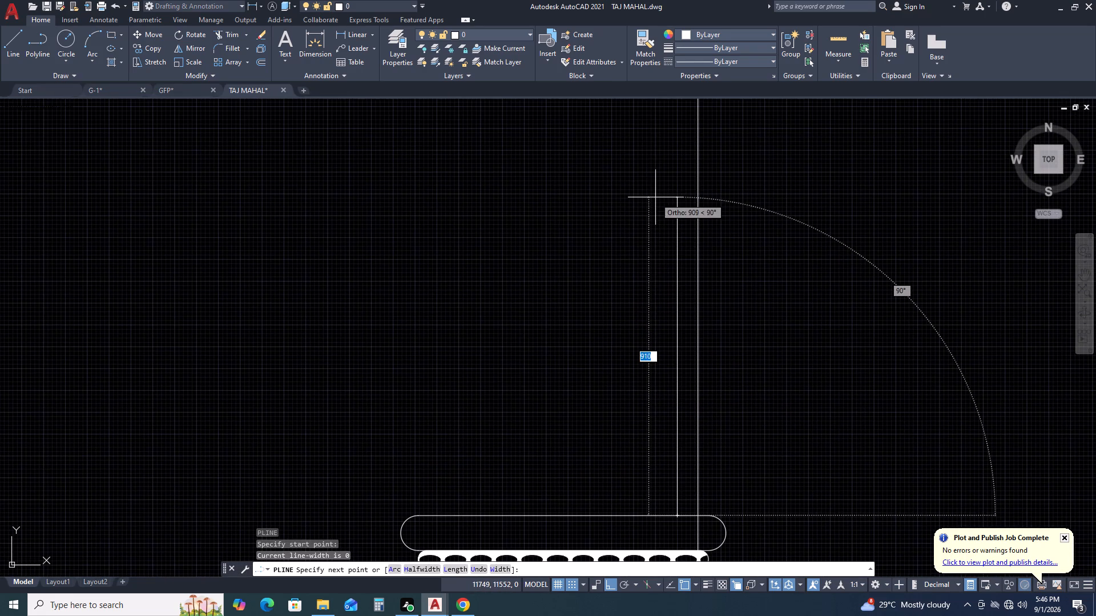
{"action": "key", "text": "1"}
{"action": "key", "text": "0"}
{"action": "key", "text": "0"}
{"action": "key", "text": "0"}
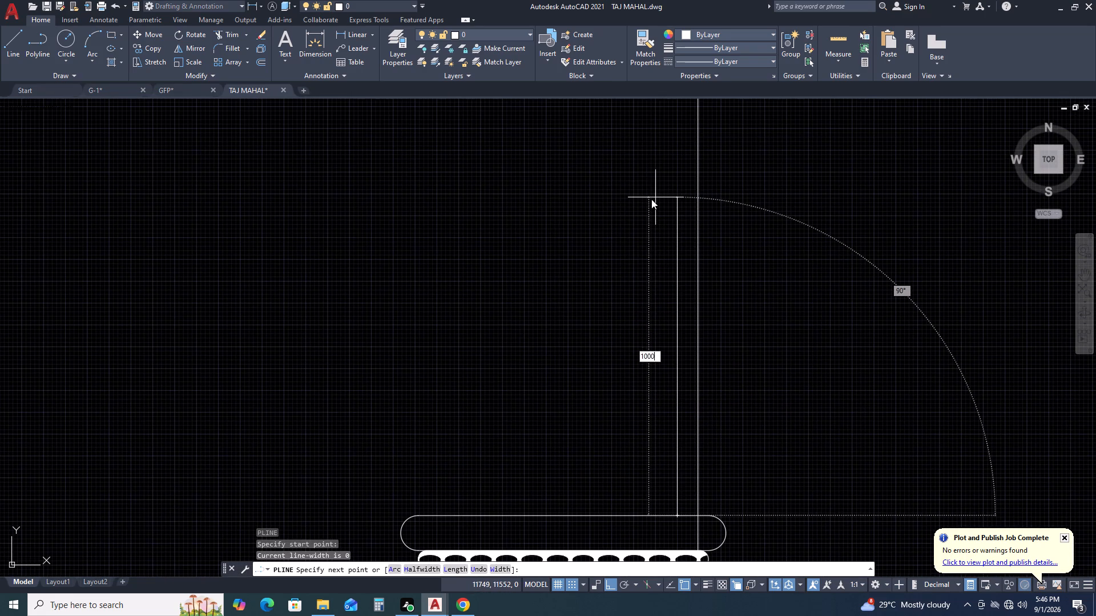
{"action": "key", "text": "Return"}
{"action": "type", "text": "20"}
{"action": "key", "text": "Return"}
{"action": "scroll", "coordinate": [648, 171], "scroll_direction": "down", "scroll_amount": 3}
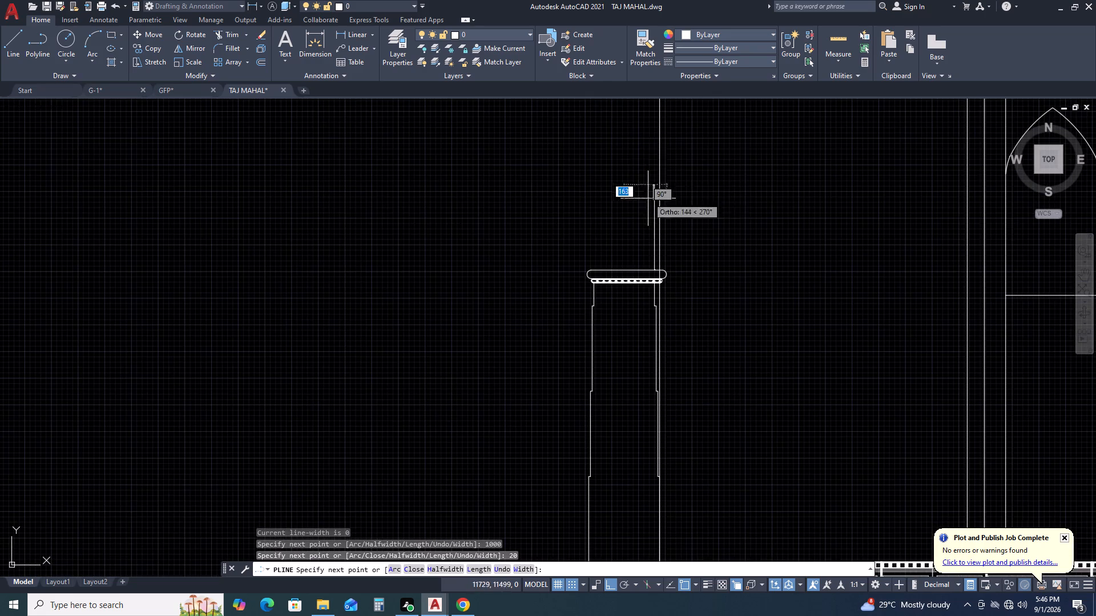
{"action": "middle_click_drag", "start_coordinate": [655, 170], "coordinate": [658, 327]}
{"action": "type", "text": "1000"}
{"action": "key", "text": "Return"}
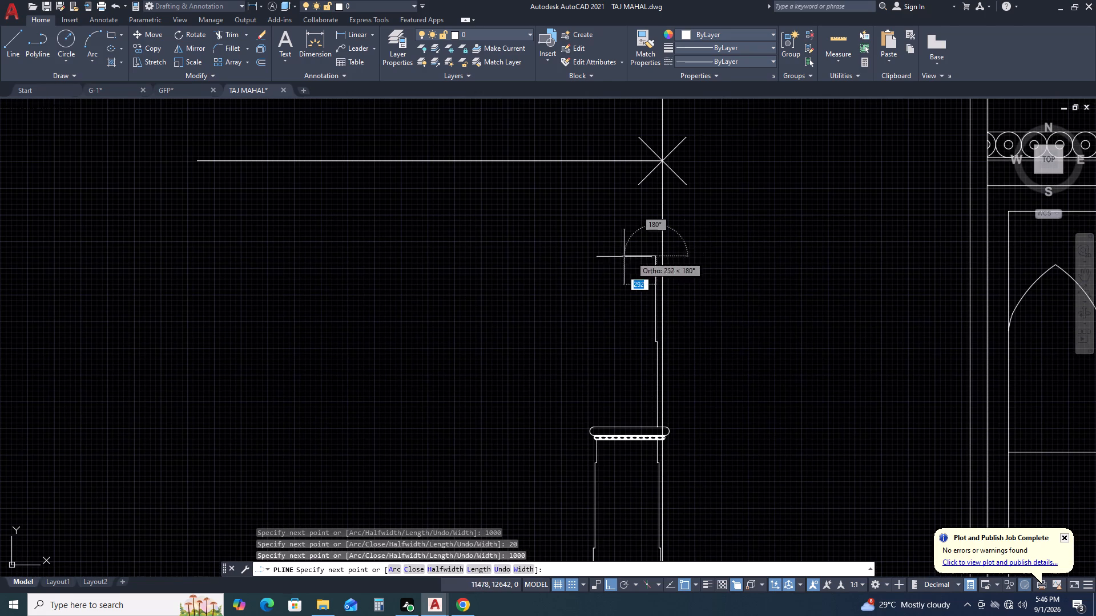
{"action": "key", "text": "2"}
{"action": "key", "text": "0"}
{"action": "key", "text": "Return"}
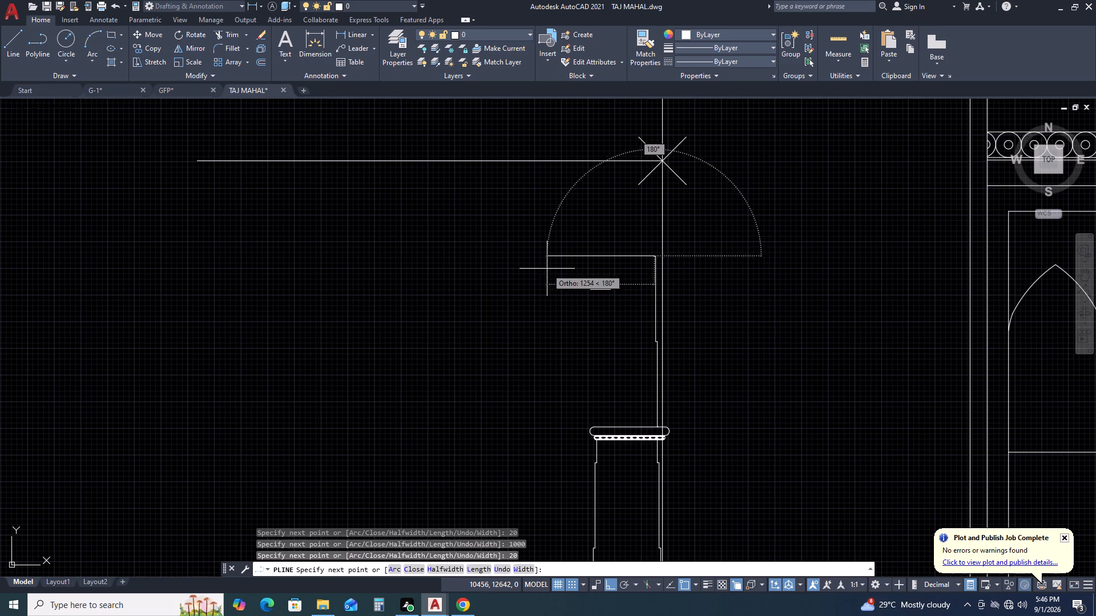
{"action": "scroll", "coordinate": [644, 174], "scroll_direction": "up", "scroll_amount": 1}
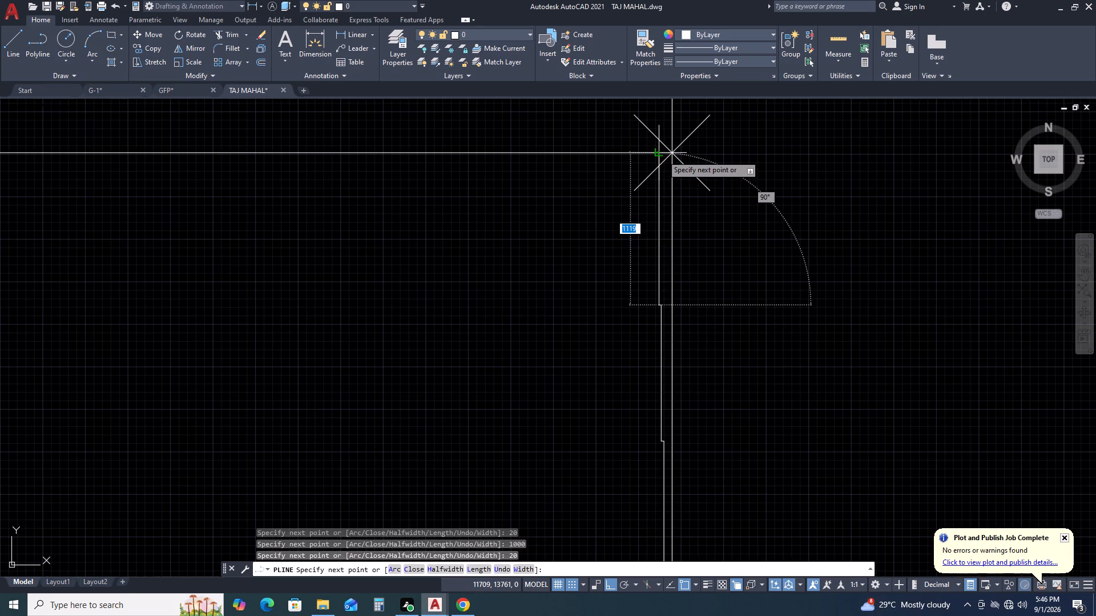
{"action": "left_click", "coordinate": [659, 154]}
{"action": "key", "text": "Escape"}
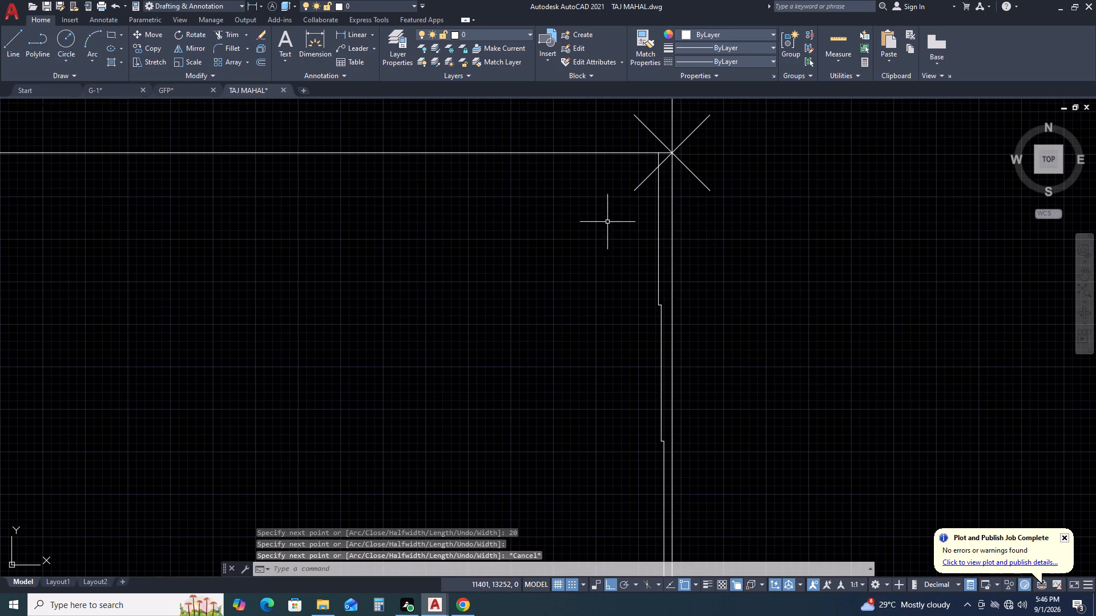
Mirror the new stepped polyline about the vertical axis through the cap's midpoint, keeping the original.
{"action": "scroll", "coordinate": [589, 223], "scroll_direction": "down", "scroll_amount": 2}
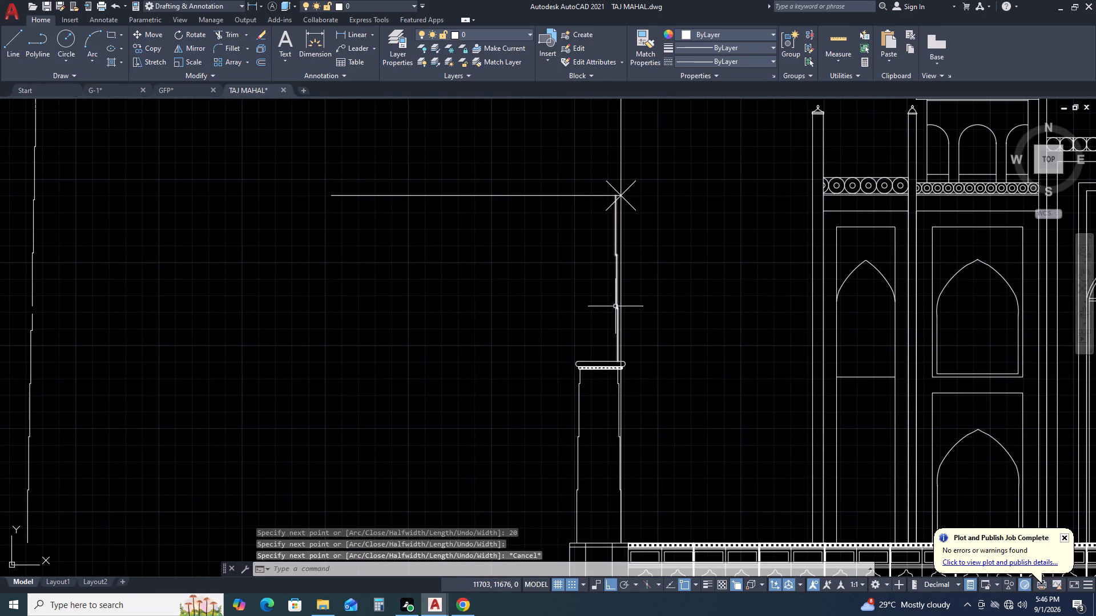
{"action": "left_click", "coordinate": [616, 305]}
{"action": "middle_click_drag", "start_coordinate": [405, 262], "coordinate": [583, 399]}
{"action": "type", "text": "MI"}
{"action": "key", "text": "space"}
{"action": "scroll", "coordinate": [784, 495], "scroll_direction": "up", "scroll_amount": 1}
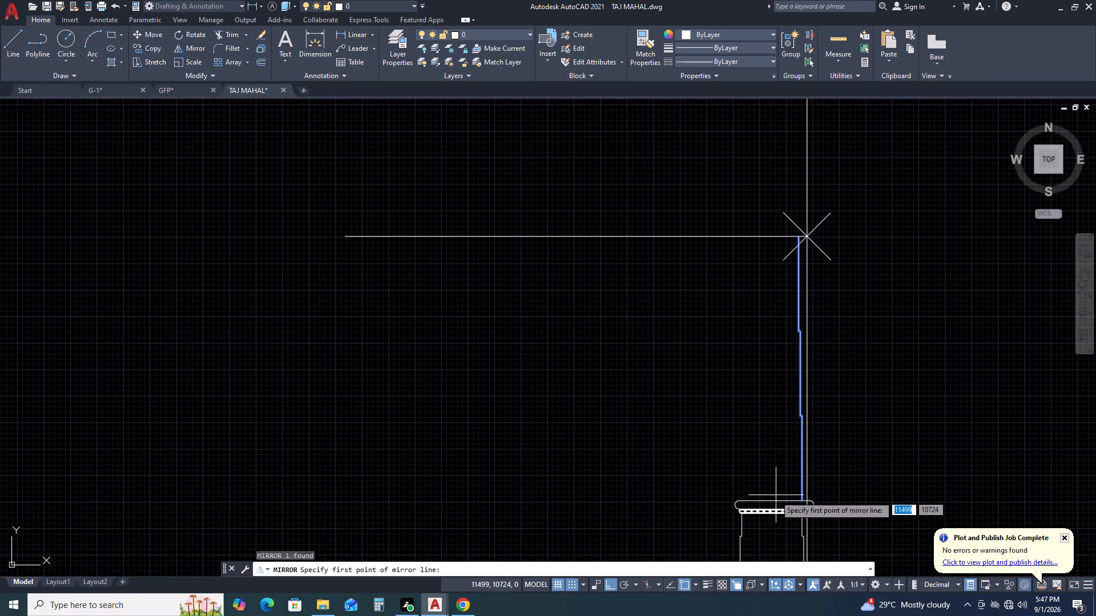
{"action": "left_click", "coordinate": [773, 498]}
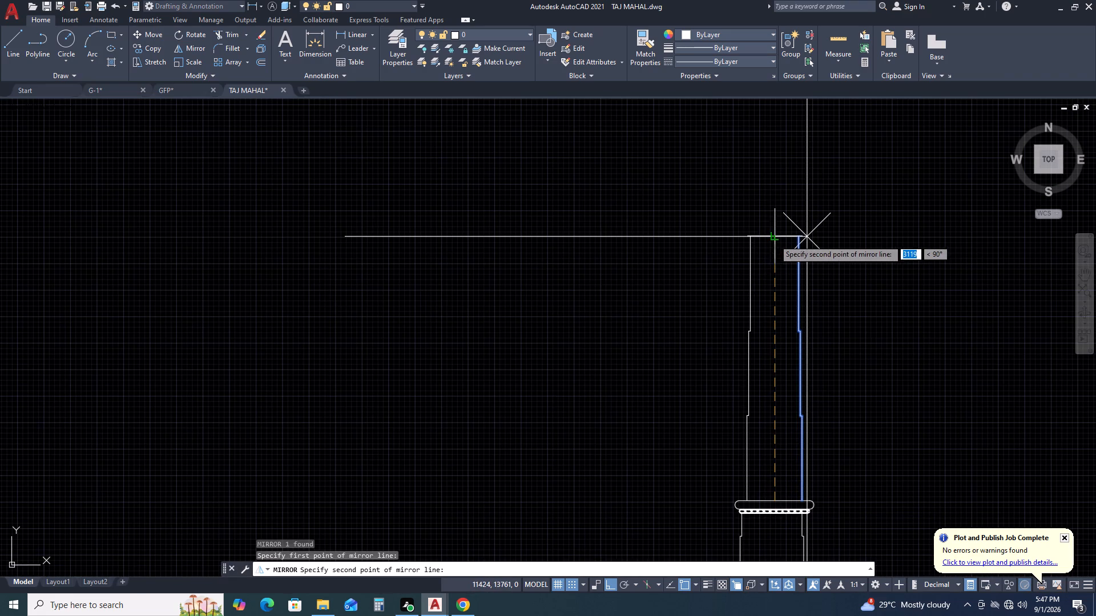
{"action": "left_click", "coordinate": [776, 236]}
{"action": "left_click_drag", "start_coordinate": [806, 275], "coordinate": [776, 236]}
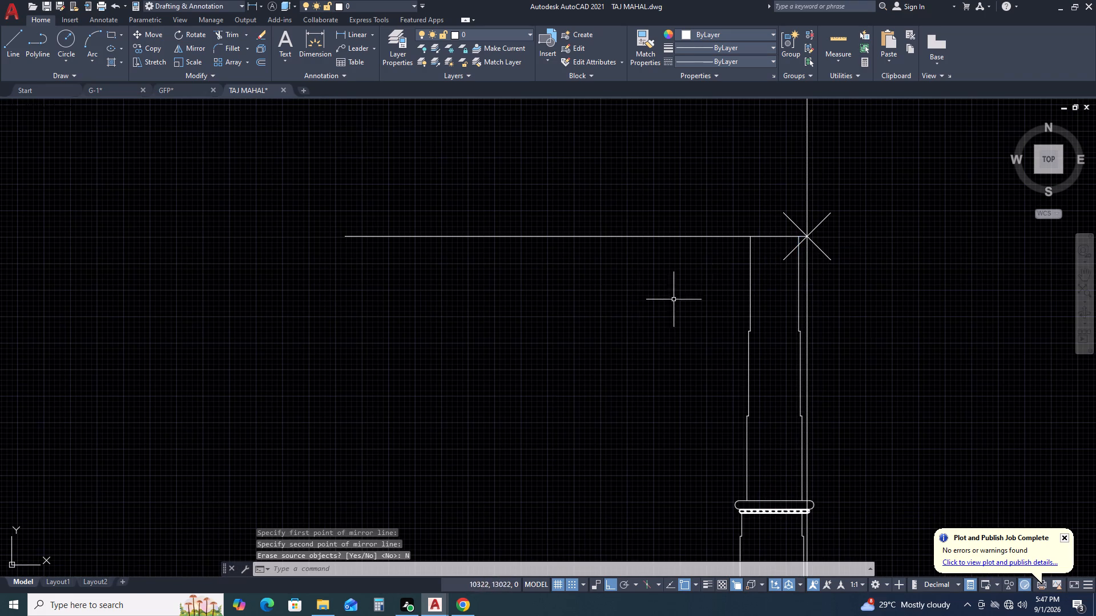
Delete the X-shaped point marker at the end of the guide line above the new shaft stage.
{"action": "scroll", "coordinate": [438, 289], "scroll_direction": "down", "scroll_amount": 1}
{"action": "left_click", "coordinate": [643, 223]}
{"action": "left_click", "coordinate": [694, 286]}
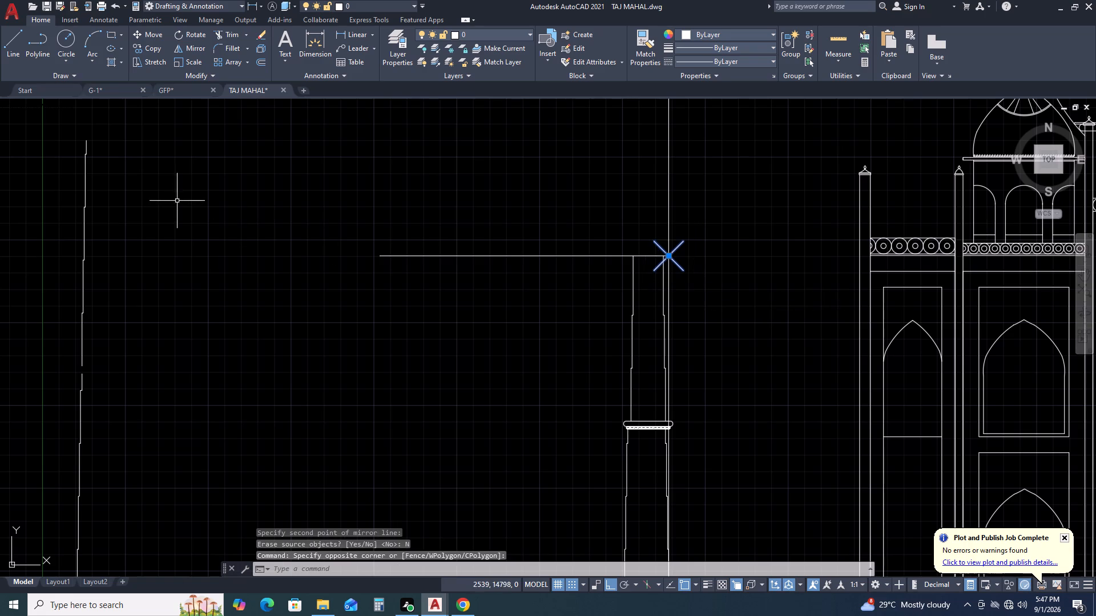
{"action": "middle_click_drag", "start_coordinate": [177, 213], "coordinate": [300, 406]}
{"action": "key", "text": "Delete"}
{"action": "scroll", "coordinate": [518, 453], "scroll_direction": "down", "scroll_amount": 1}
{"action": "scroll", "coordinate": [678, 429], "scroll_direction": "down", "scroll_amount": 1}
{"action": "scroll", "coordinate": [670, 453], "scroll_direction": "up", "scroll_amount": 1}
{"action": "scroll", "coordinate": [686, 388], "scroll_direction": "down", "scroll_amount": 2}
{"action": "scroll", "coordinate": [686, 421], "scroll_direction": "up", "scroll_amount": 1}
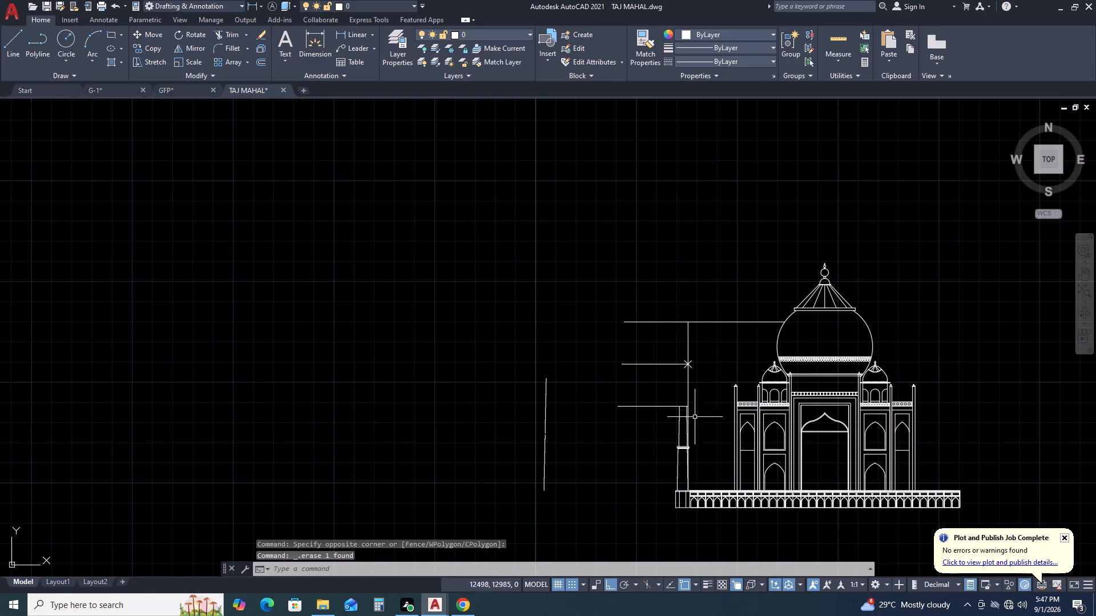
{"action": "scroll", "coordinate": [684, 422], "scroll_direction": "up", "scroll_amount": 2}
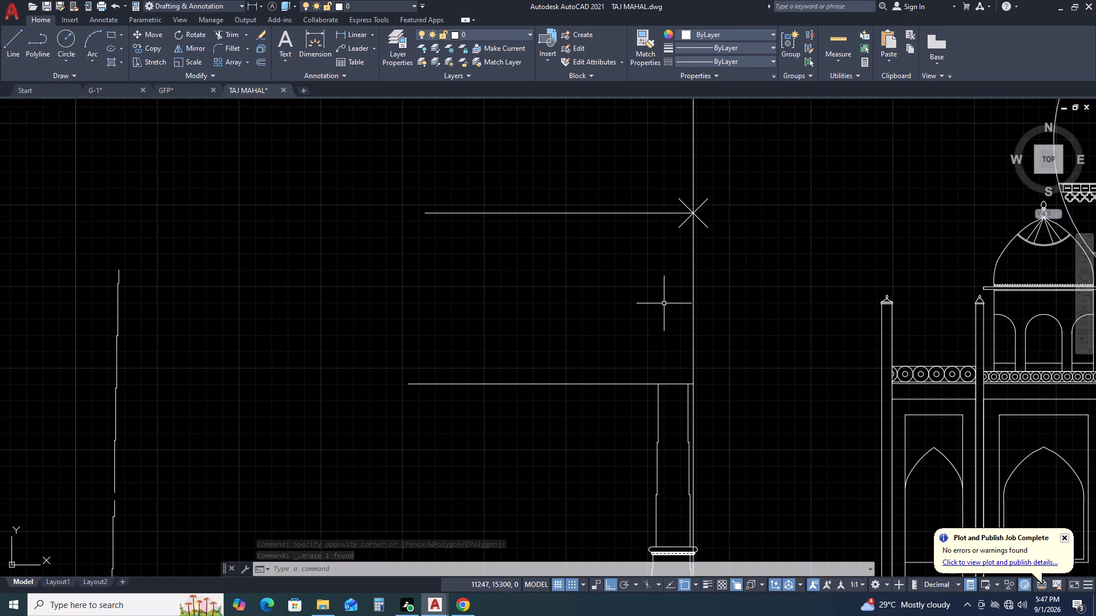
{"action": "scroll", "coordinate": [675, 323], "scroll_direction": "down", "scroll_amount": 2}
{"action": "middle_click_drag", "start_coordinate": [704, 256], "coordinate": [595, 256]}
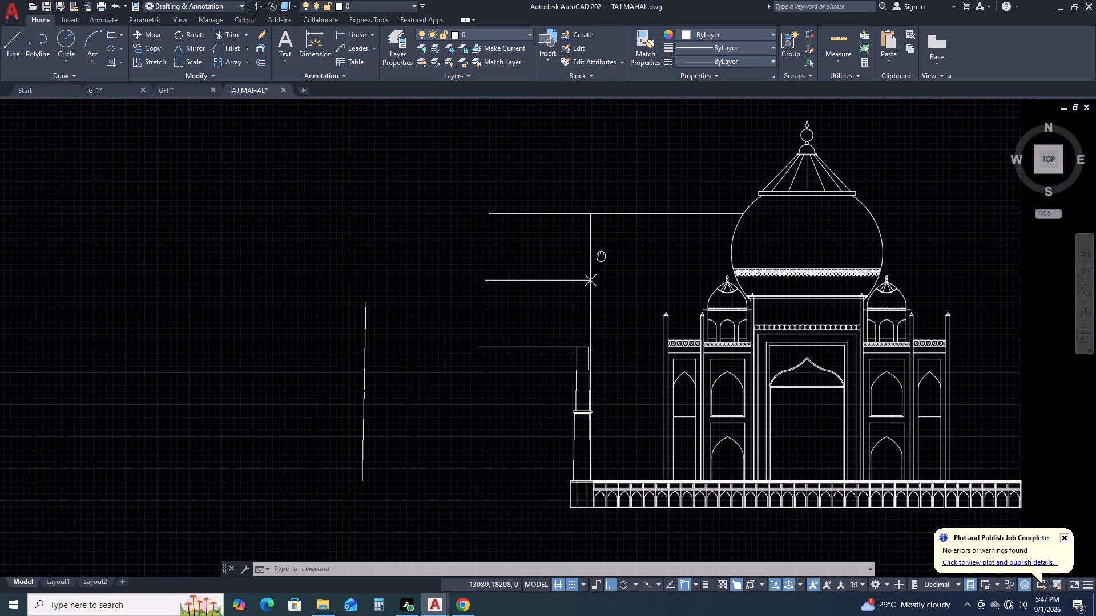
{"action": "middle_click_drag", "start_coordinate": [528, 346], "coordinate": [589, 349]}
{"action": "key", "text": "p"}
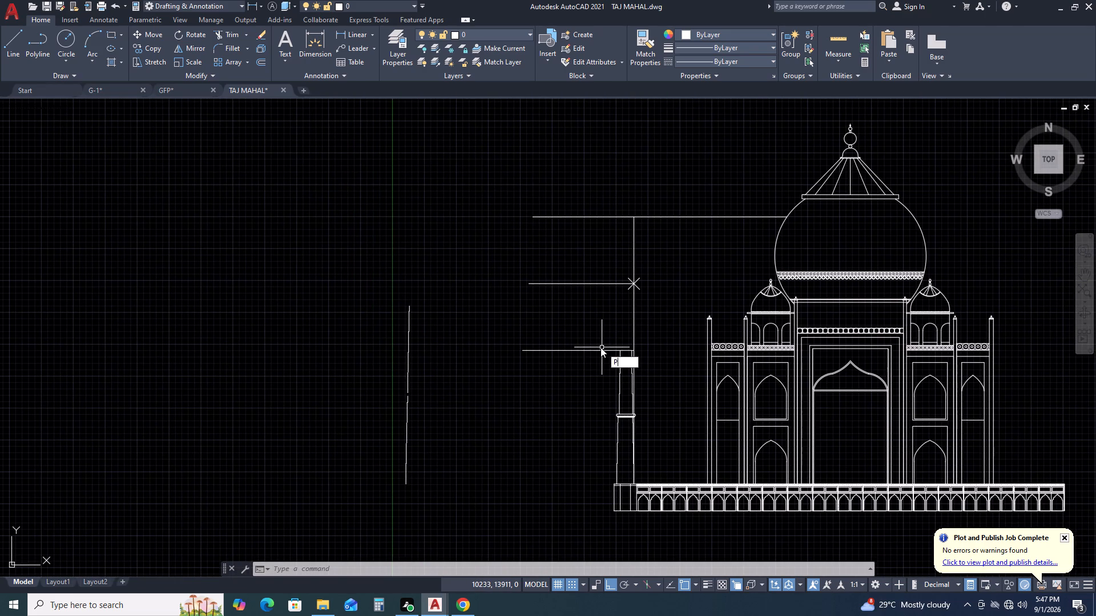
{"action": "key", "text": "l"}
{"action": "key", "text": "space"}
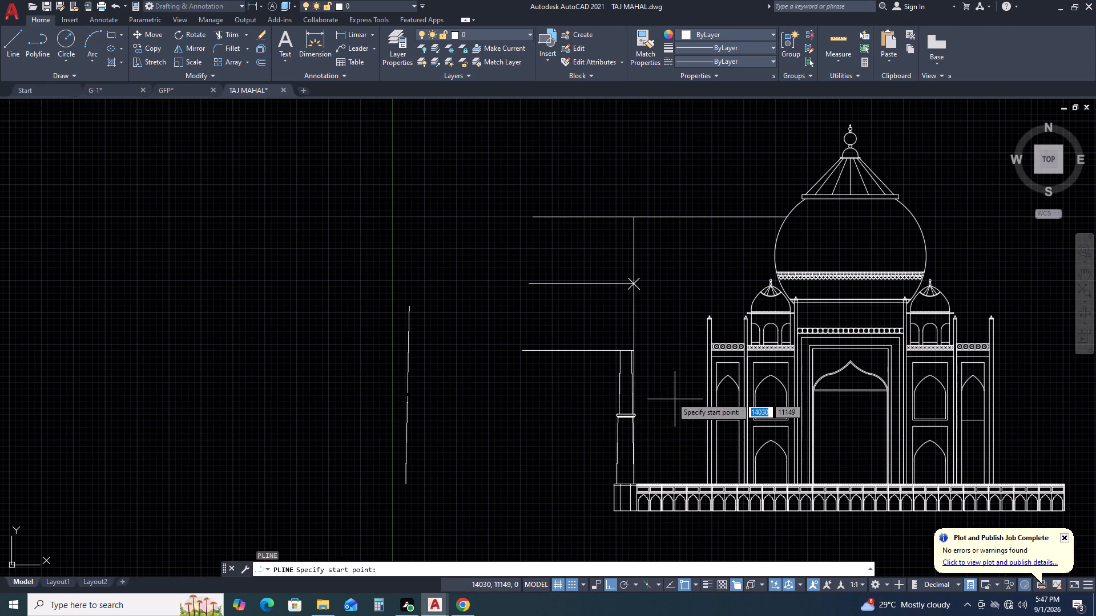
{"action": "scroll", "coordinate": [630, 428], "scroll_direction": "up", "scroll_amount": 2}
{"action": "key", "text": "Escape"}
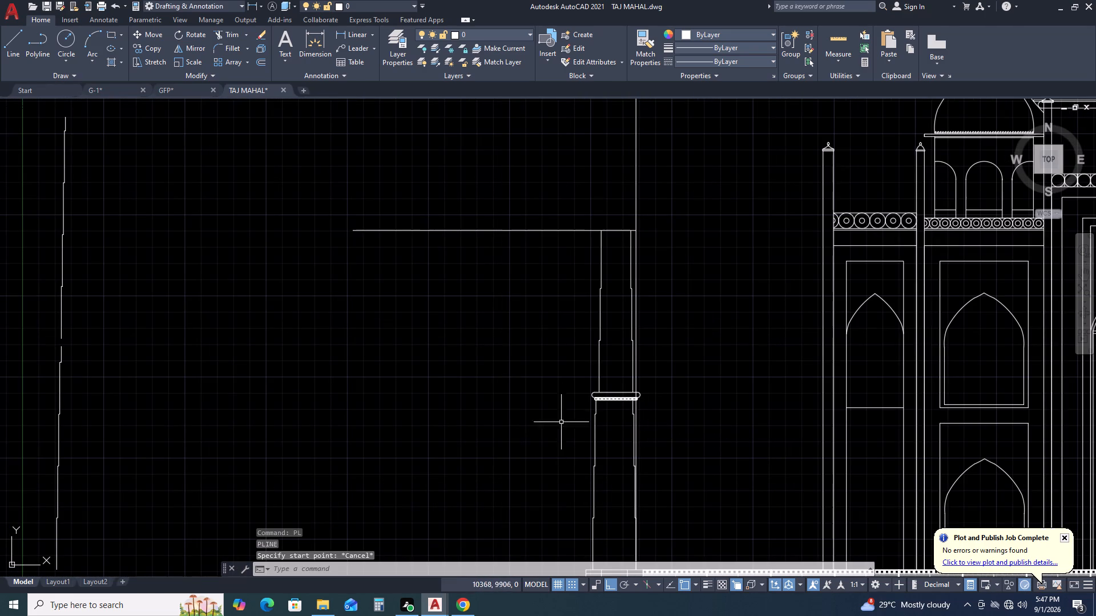
Copy the whole decorated cap by its bottom edge's midpoint straight up onto the guide line at the top of the second shaft stage.
{"action": "left_click", "coordinate": [569, 362]}
{"action": "left_click", "coordinate": [692, 428]}
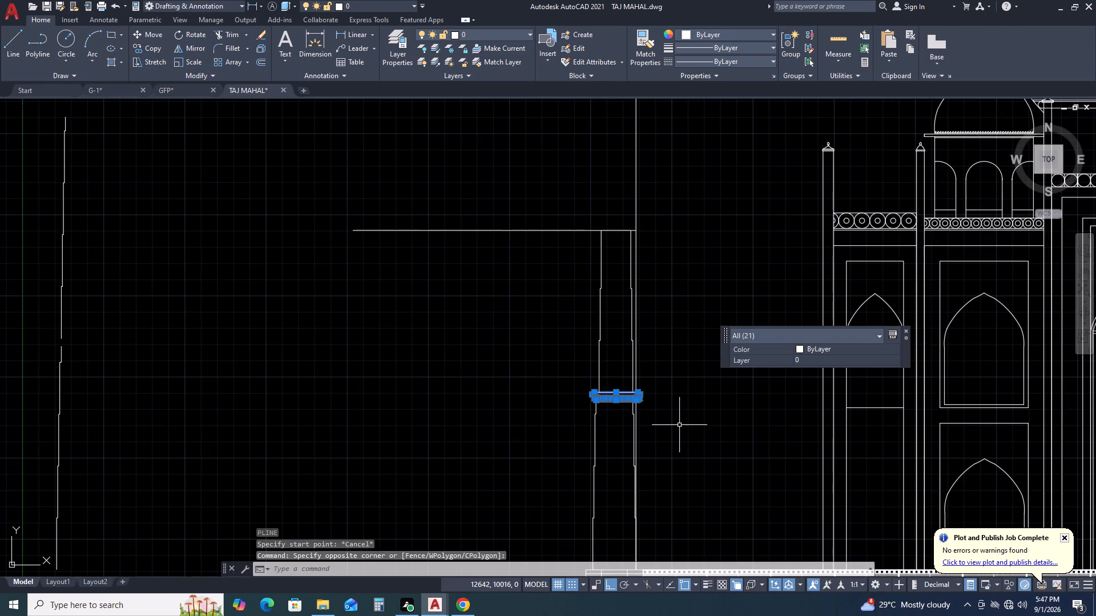
{"action": "type", "text": "CO"}
{"action": "key", "text": "space"}
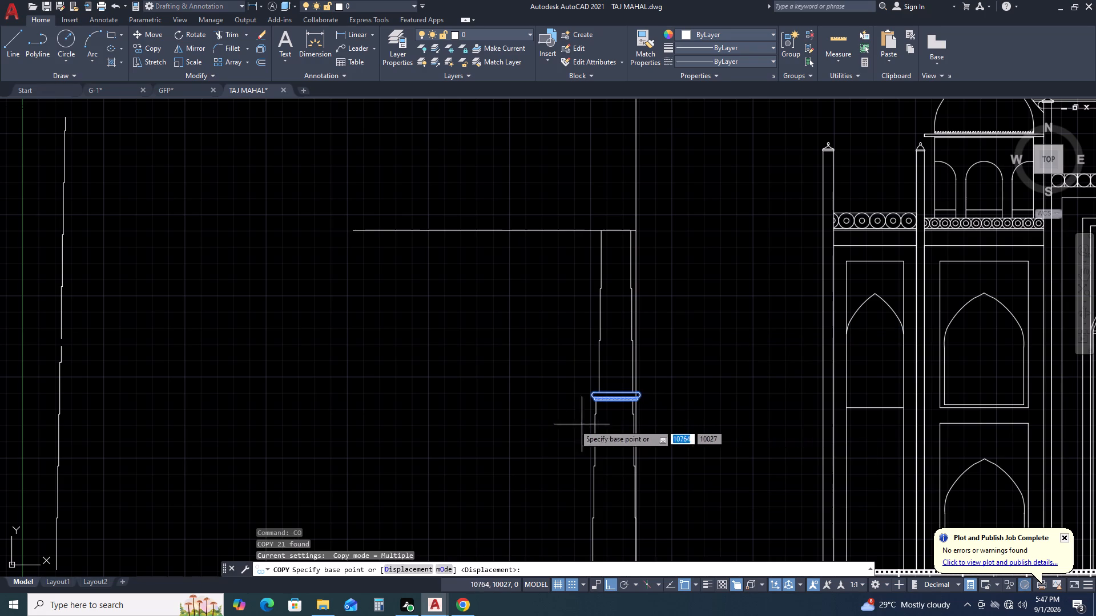
{"action": "scroll", "coordinate": [627, 409], "scroll_direction": "up", "scroll_amount": 3}
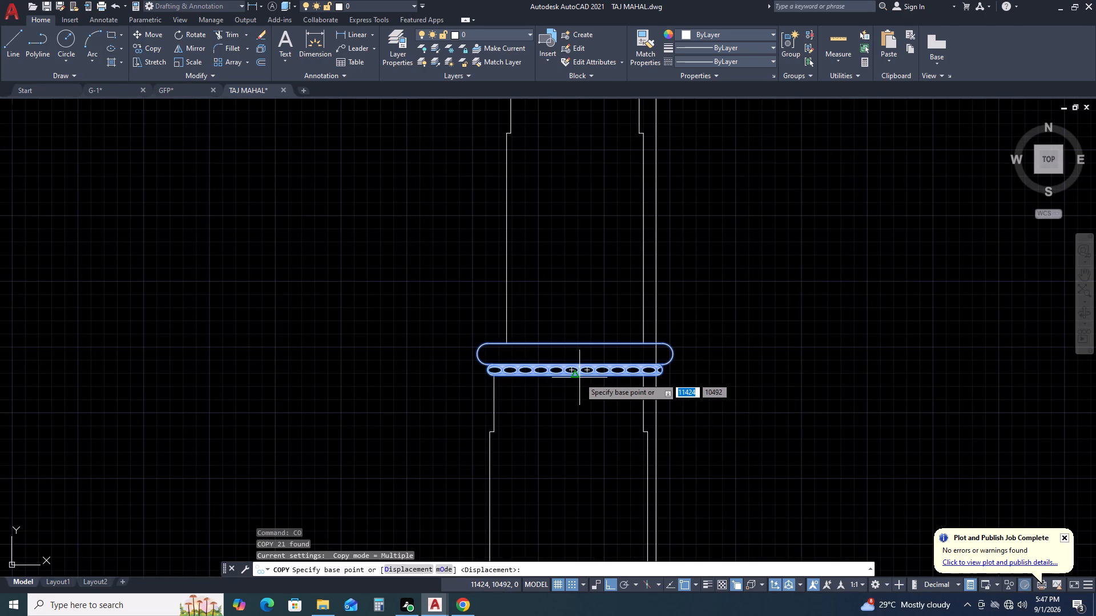
{"action": "left_click", "coordinate": [576, 378]}
{"action": "middle_click_drag", "start_coordinate": [553, 156], "coordinate": [575, 294]}
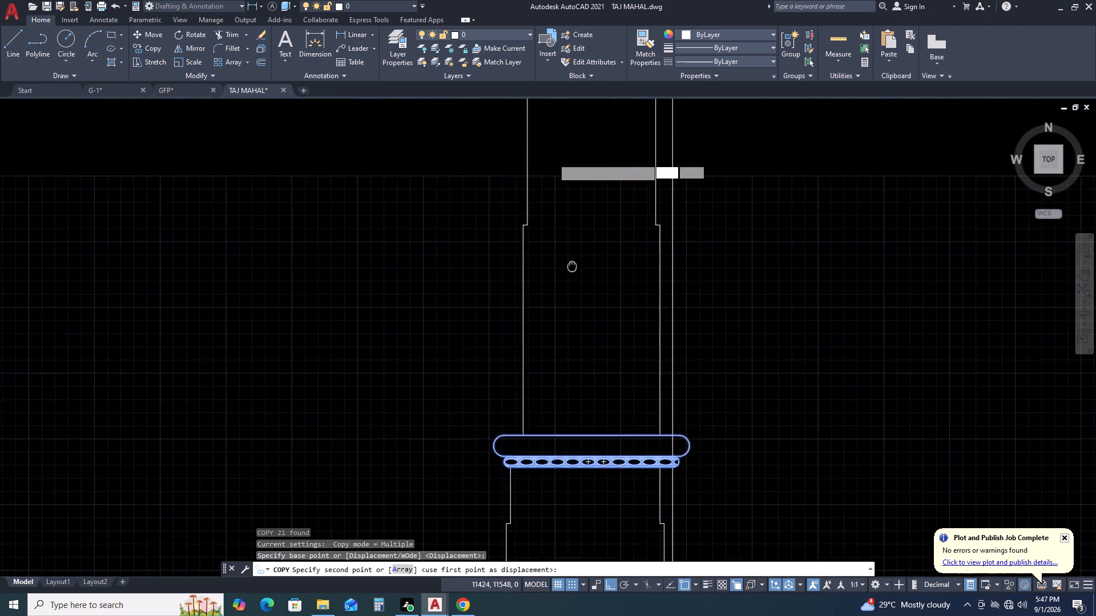
{"action": "middle_click_drag", "start_coordinate": [575, 294], "coordinate": [587, 368]}
{"action": "middle_click_drag", "start_coordinate": [572, 179], "coordinate": [602, 410]}
{"action": "middle_click_drag", "start_coordinate": [613, 161], "coordinate": [617, 292]}
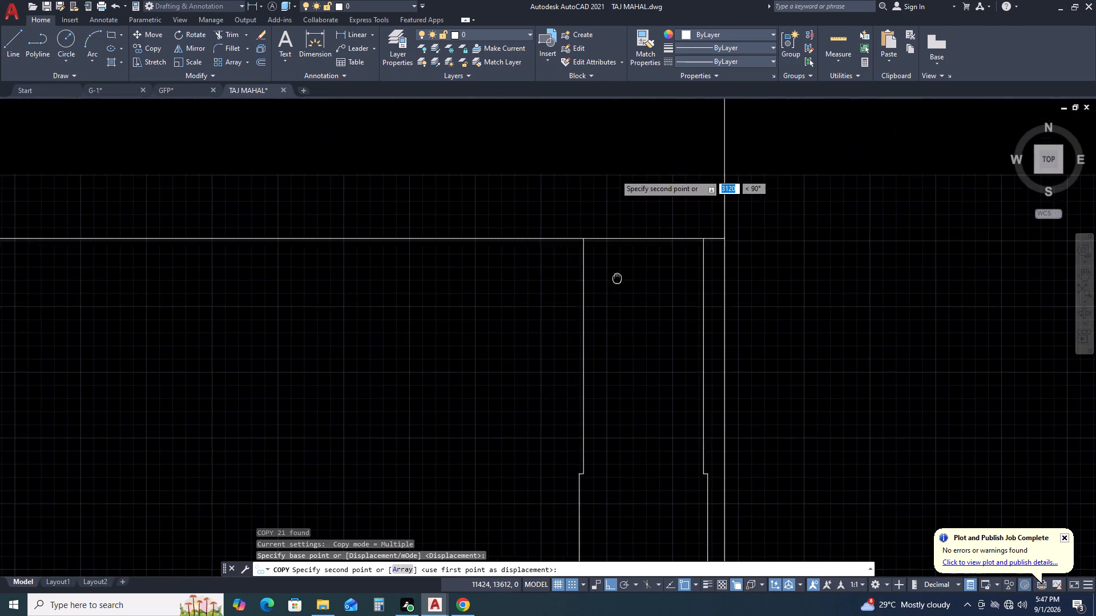
{"action": "middle_click_drag", "start_coordinate": [617, 292], "coordinate": [617, 300]}
{"action": "scroll", "coordinate": [642, 261], "scroll_direction": "up", "scroll_amount": 2}
{"action": "left_click", "coordinate": [640, 282]}
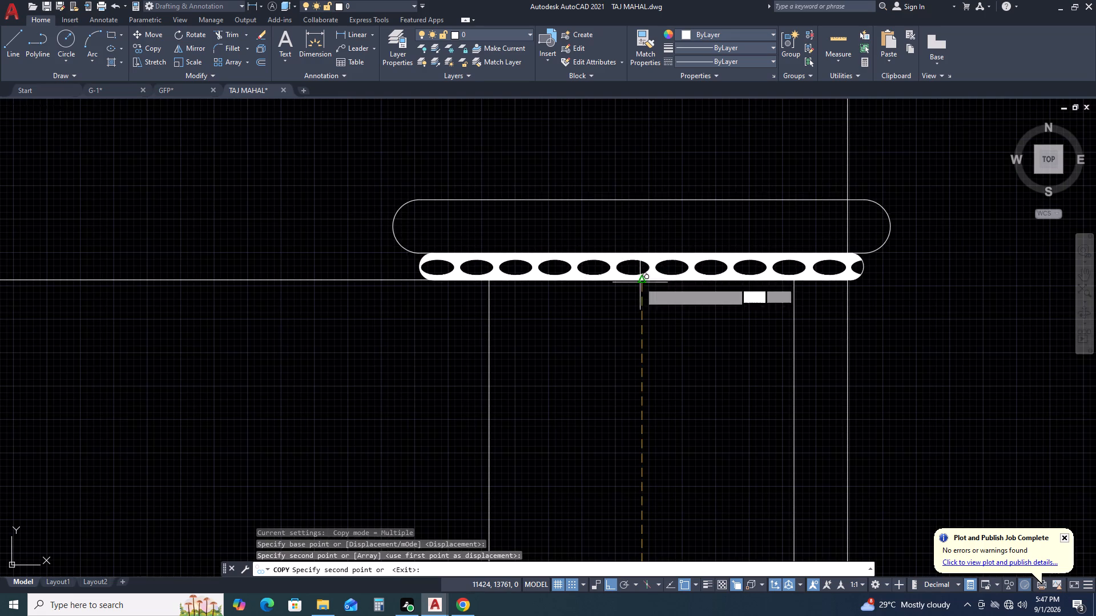
{"action": "key", "text": "Escape"}
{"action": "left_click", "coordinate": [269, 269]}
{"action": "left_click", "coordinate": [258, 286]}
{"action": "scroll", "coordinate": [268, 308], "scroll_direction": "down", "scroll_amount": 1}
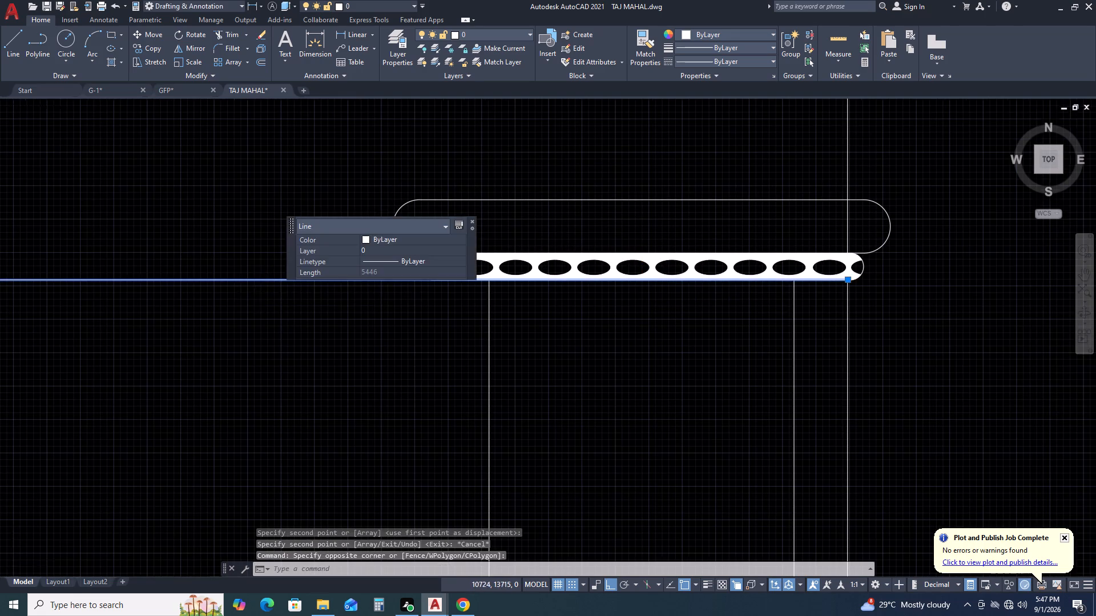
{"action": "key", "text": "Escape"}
Draw a stepped polyline up from the upper cap's top line above the shaft's right edge: three 1000 rises, each stepping 20 inward, ending on the guide line.
{"action": "middle_click_drag", "start_coordinate": [261, 305], "coordinate": [559, 438]}
{"action": "scroll", "coordinate": [566, 431], "scroll_direction": "down", "scroll_amount": 1}
{"action": "middle_click", "coordinate": [706, 374]}
{"action": "middle_click_drag", "start_coordinate": [694, 378], "coordinate": [403, 391]}
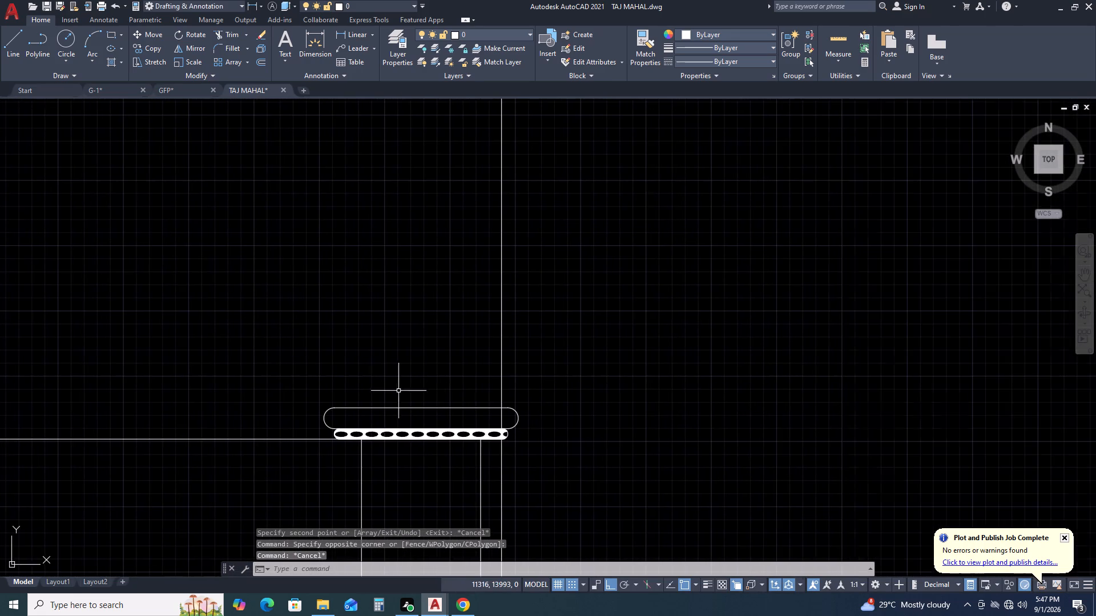
{"action": "scroll", "coordinate": [487, 395], "scroll_direction": "down", "scroll_amount": 3}
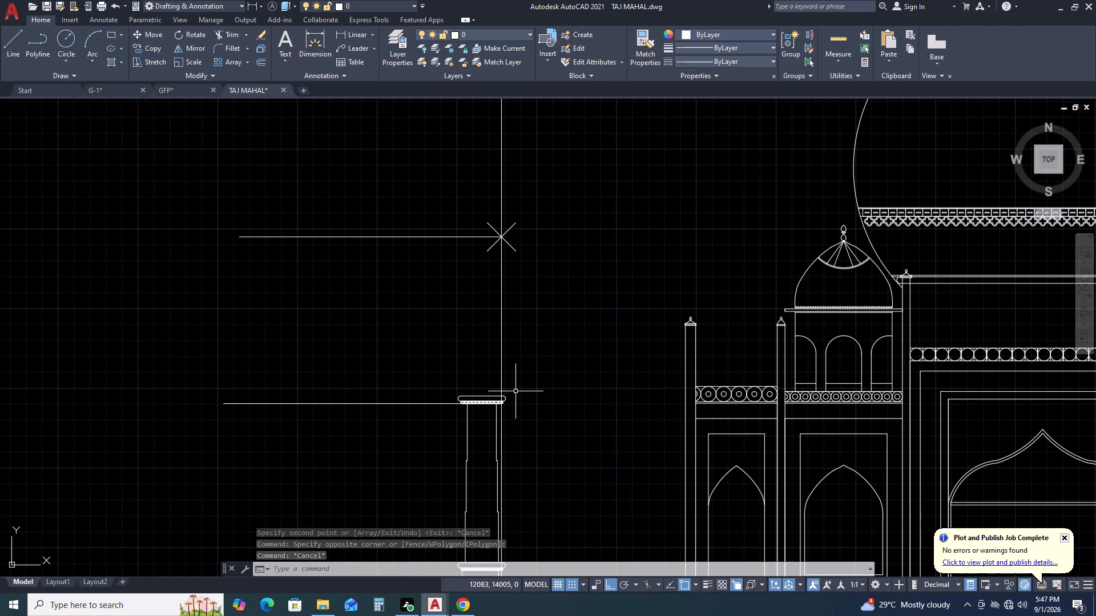
{"action": "key", "text": "p"}
{"action": "type", "text": "L"}
{"action": "key", "text": "space"}
{"action": "scroll", "coordinate": [497, 415], "scroll_direction": "up", "scroll_amount": 1}
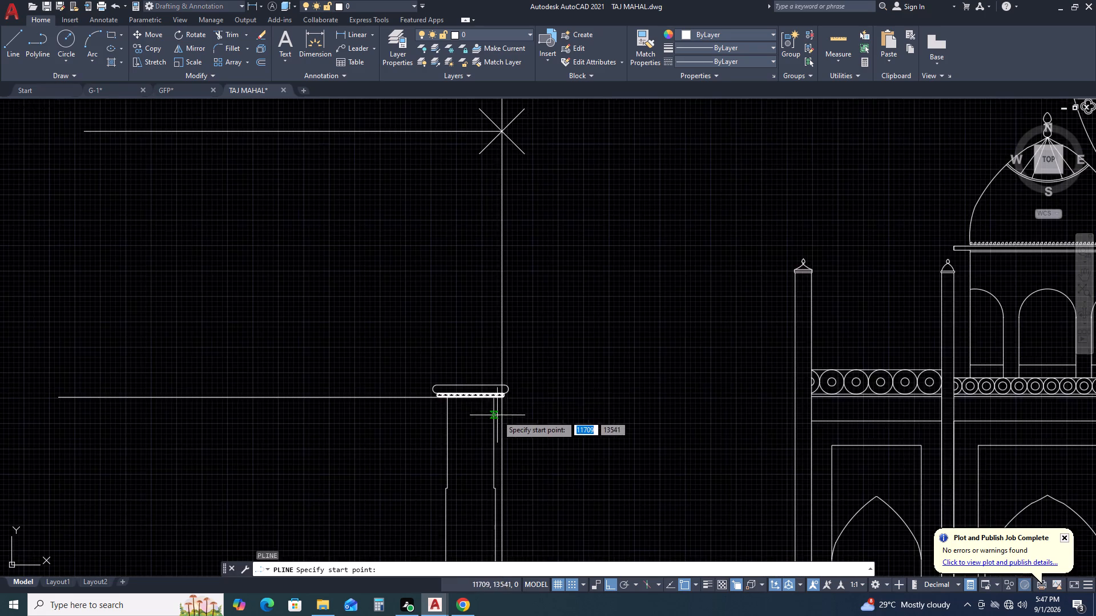
{"action": "scroll", "coordinate": [487, 395], "scroll_direction": "up", "scroll_amount": 2}
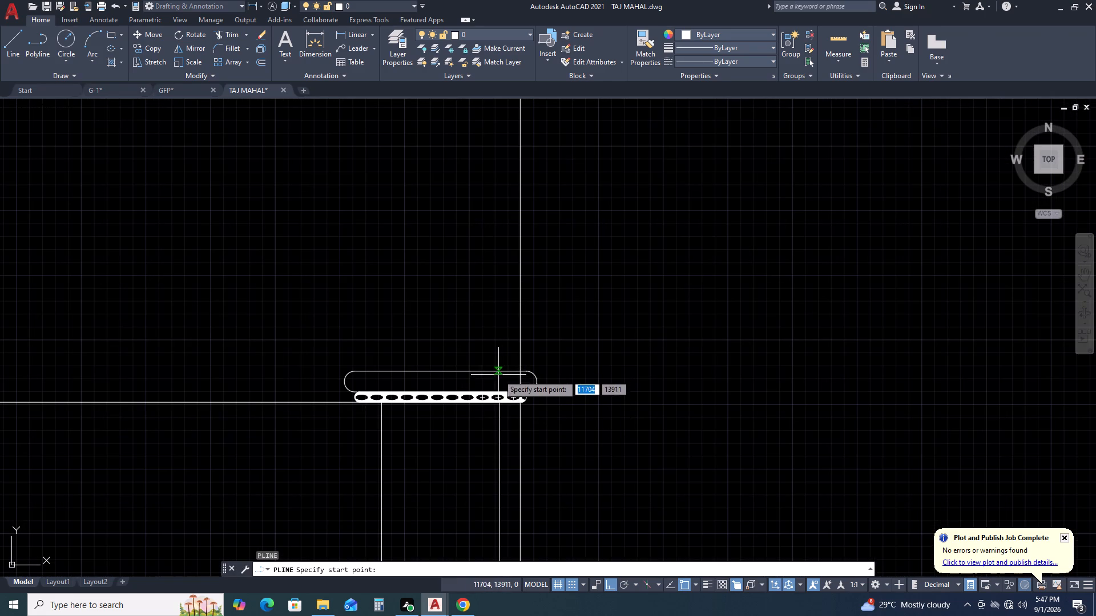
{"action": "scroll", "coordinate": [501, 406], "scroll_direction": "up", "scroll_amount": 2}
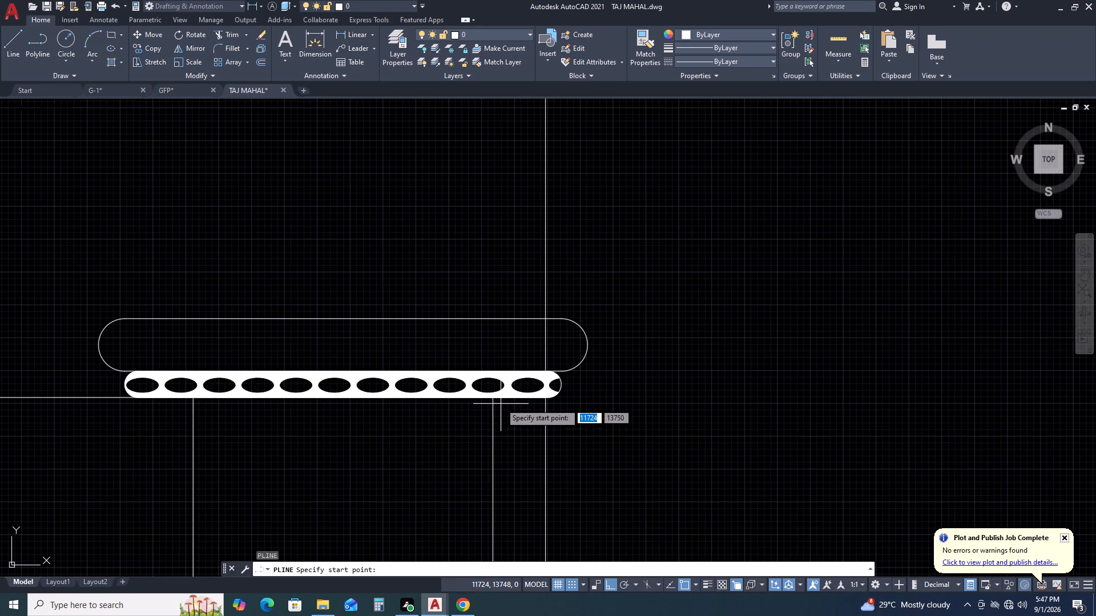
{"action": "left_click", "coordinate": [494, 317]}
{"action": "scroll", "coordinate": [528, 218], "scroll_direction": "down", "scroll_amount": 3}
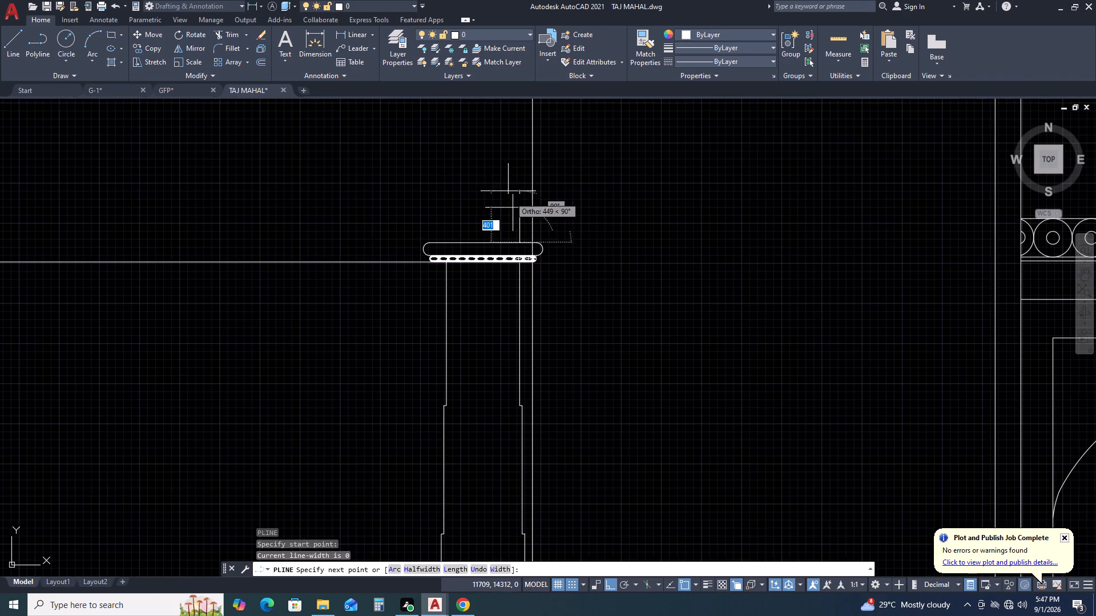
{"action": "middle_click_drag", "start_coordinate": [529, 347], "coordinate": [535, 469]}
{"action": "middle_click_drag", "start_coordinate": [514, 224], "coordinate": [528, 391]}
{"action": "scroll", "coordinate": [522, 366], "scroll_direction": "down", "scroll_amount": 3}
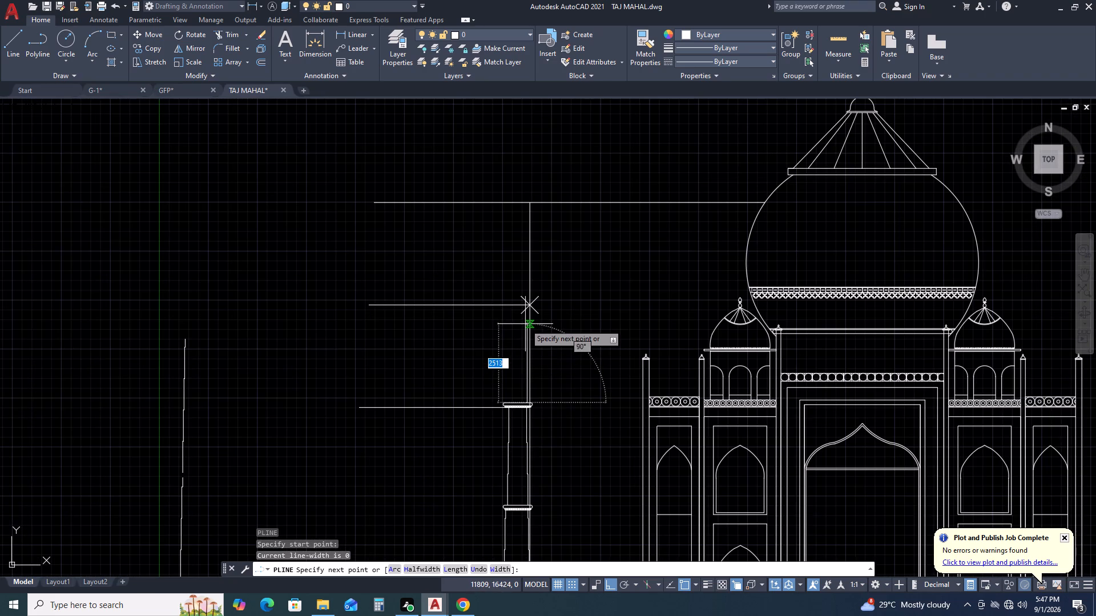
{"action": "type", "text": "100"}
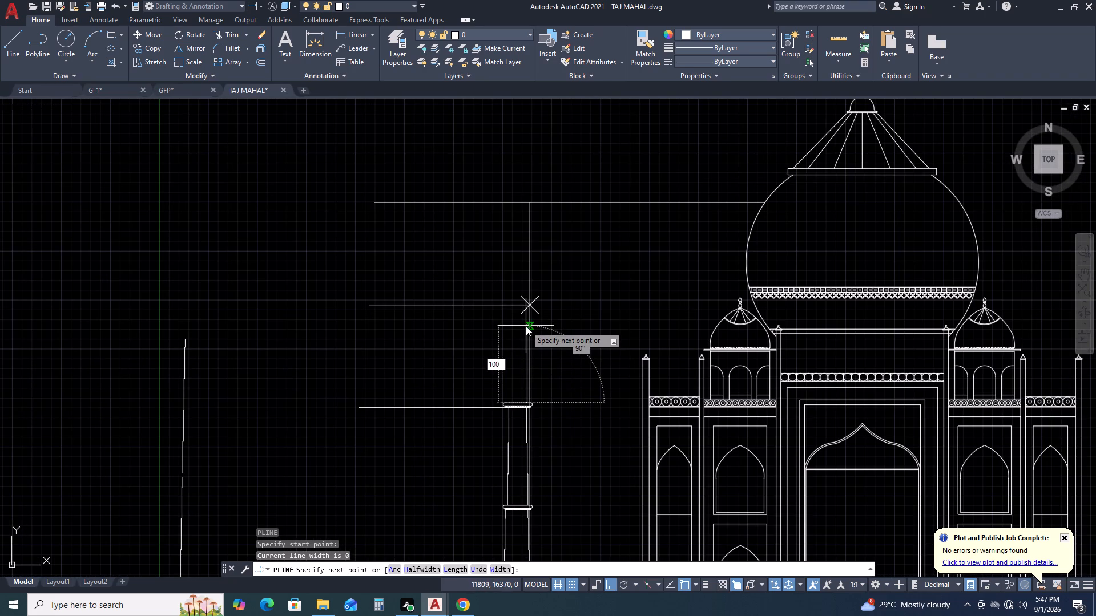
{"action": "key", "text": "0"}
{"action": "key", "text": "Return"}
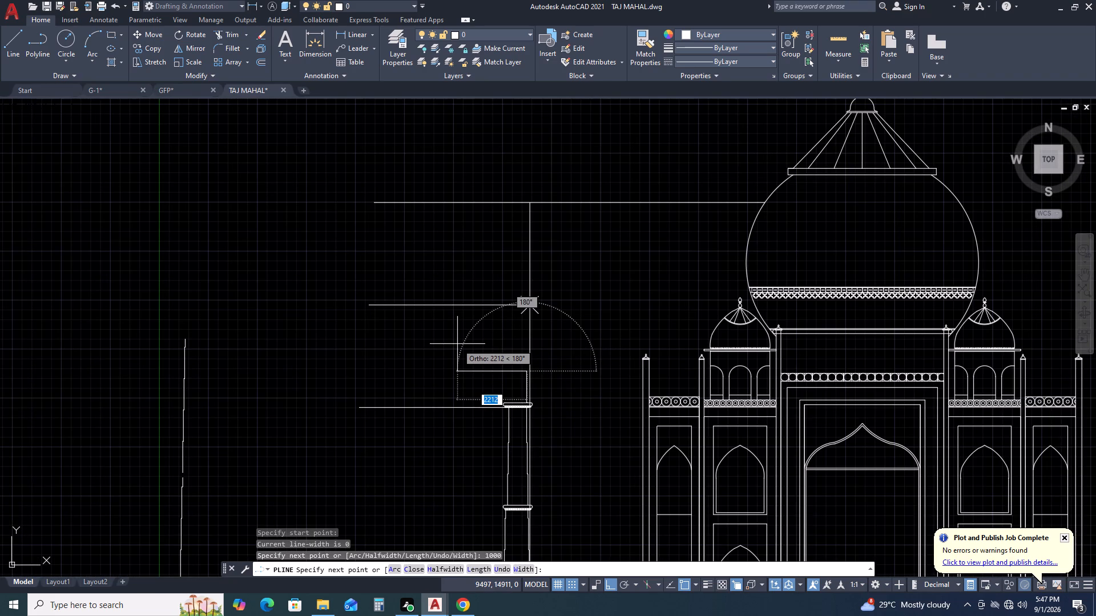
{"action": "key", "text": "2"}
{"action": "key", "text": "0"}
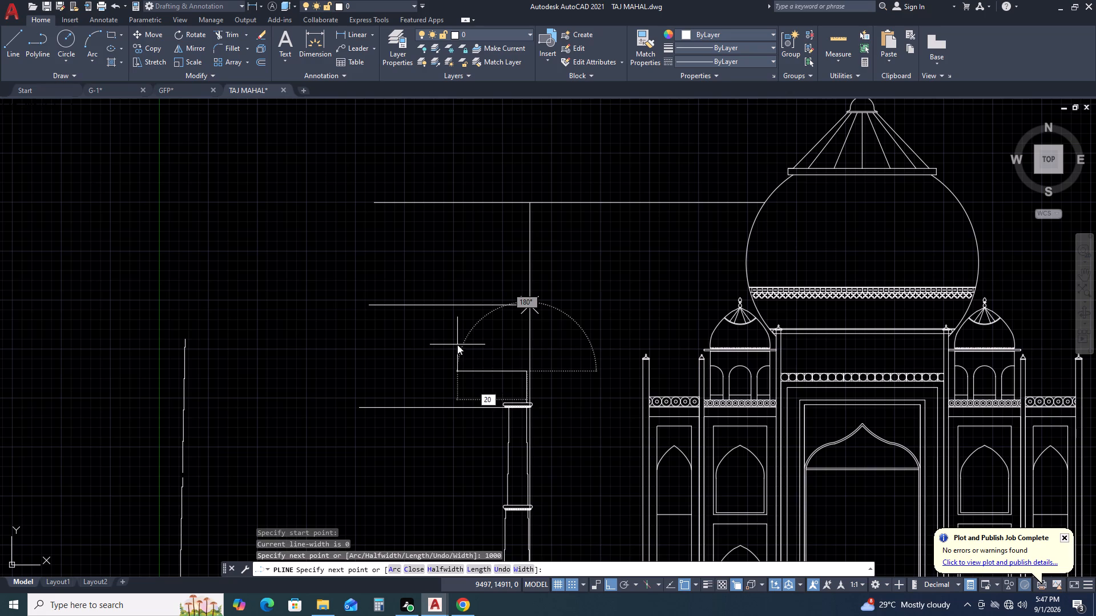
{"action": "key", "text": "Return"}
{"action": "scroll", "coordinate": [517, 315], "scroll_direction": "up", "scroll_amount": 2}
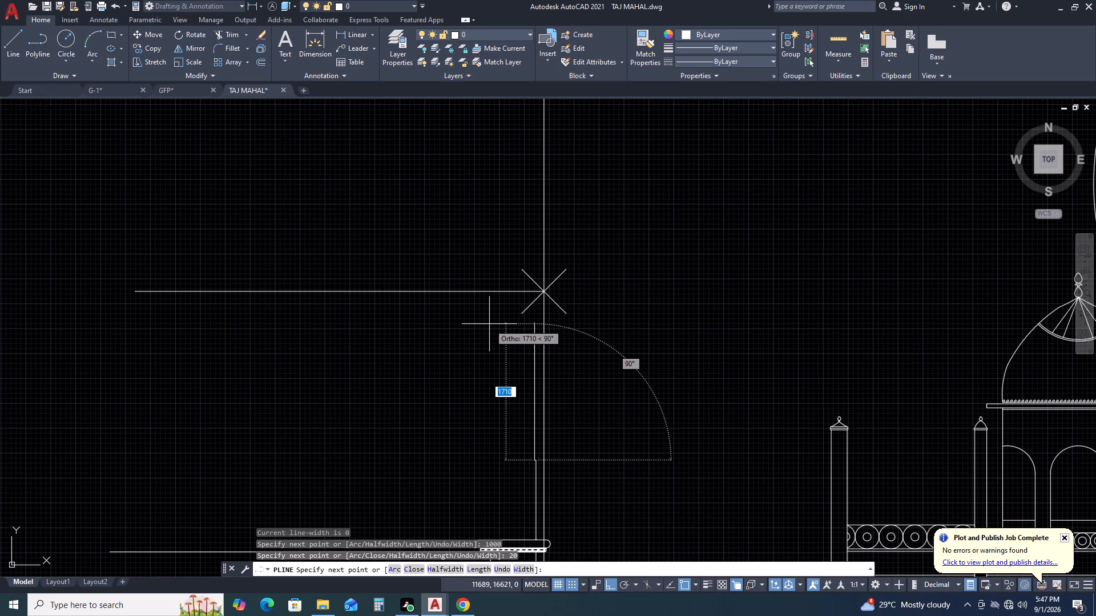
{"action": "key", "text": "1"}
{"action": "type", "text": "000"}
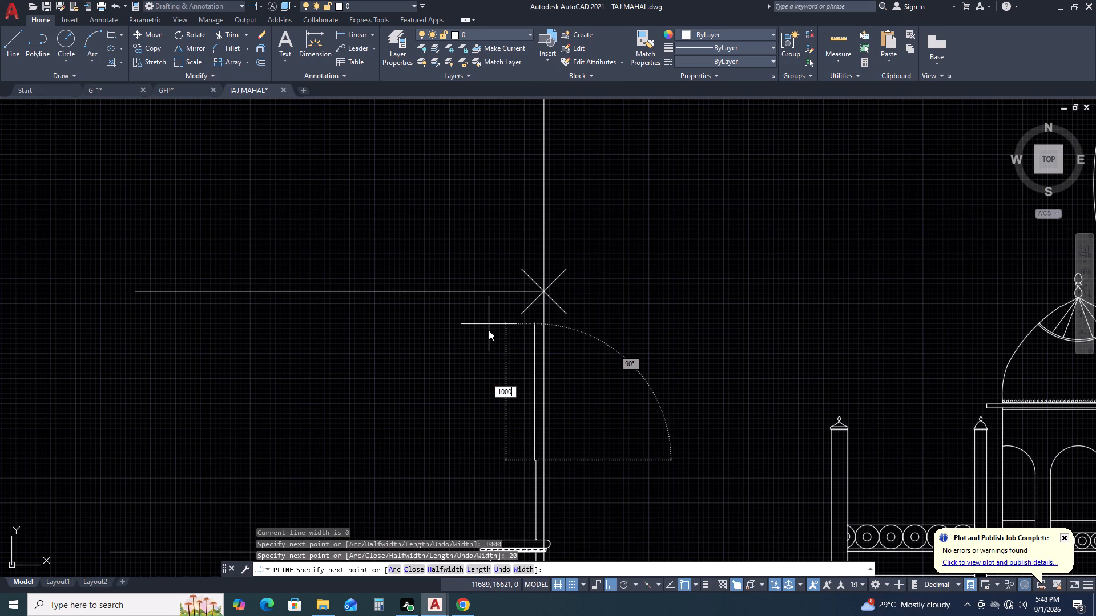
{"action": "key", "text": "Return"}
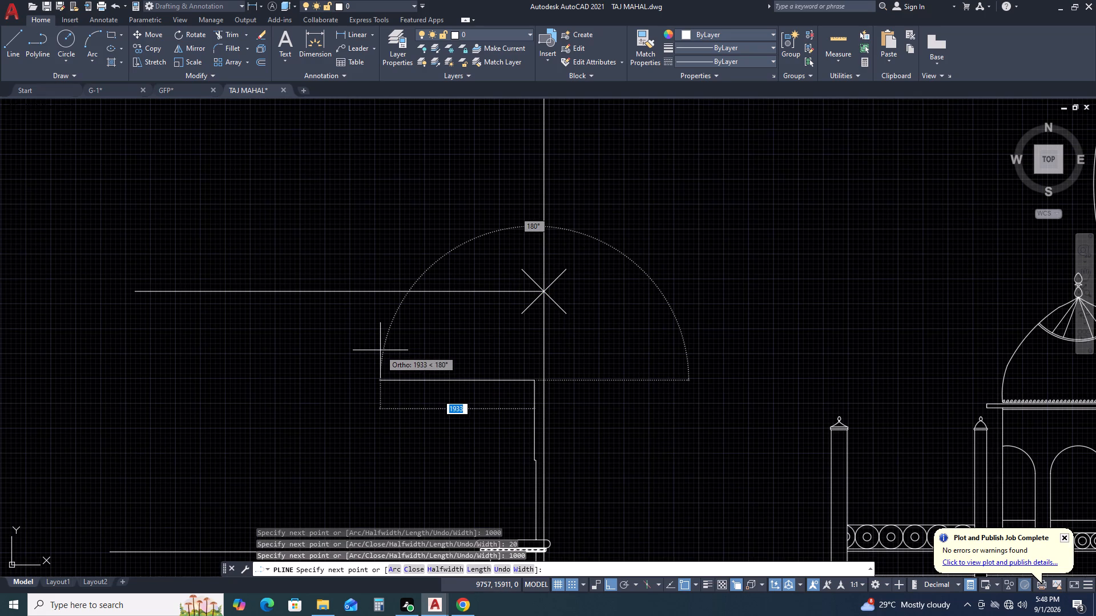
{"action": "key", "text": "2"}
{"action": "key", "text": "0"}
{"action": "key", "text": "Return"}
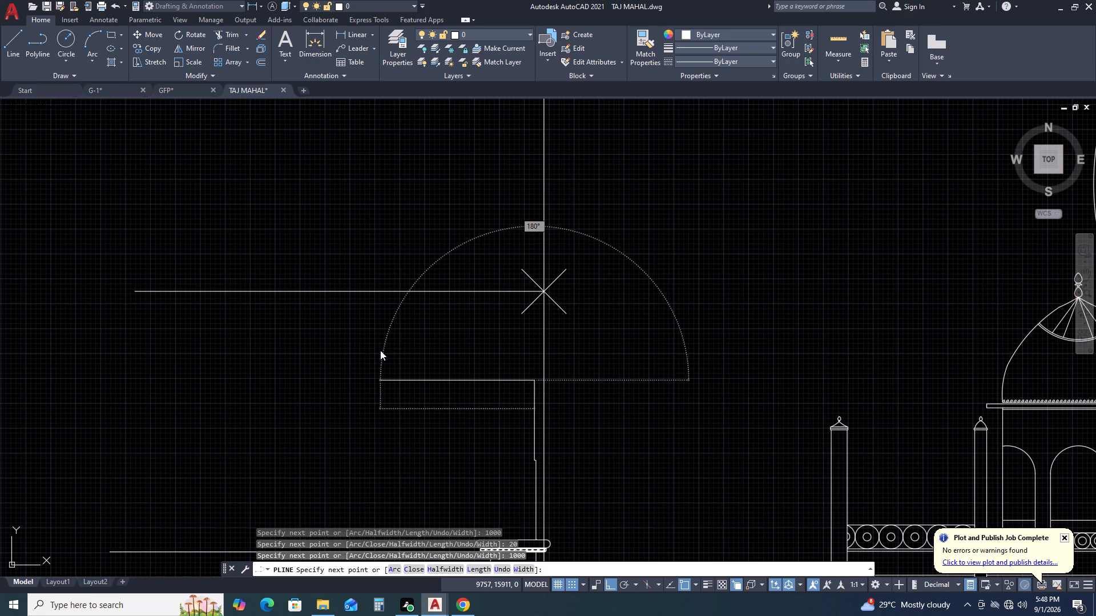
{"action": "type", "text": "1000"}
{"action": "key", "text": "Return"}
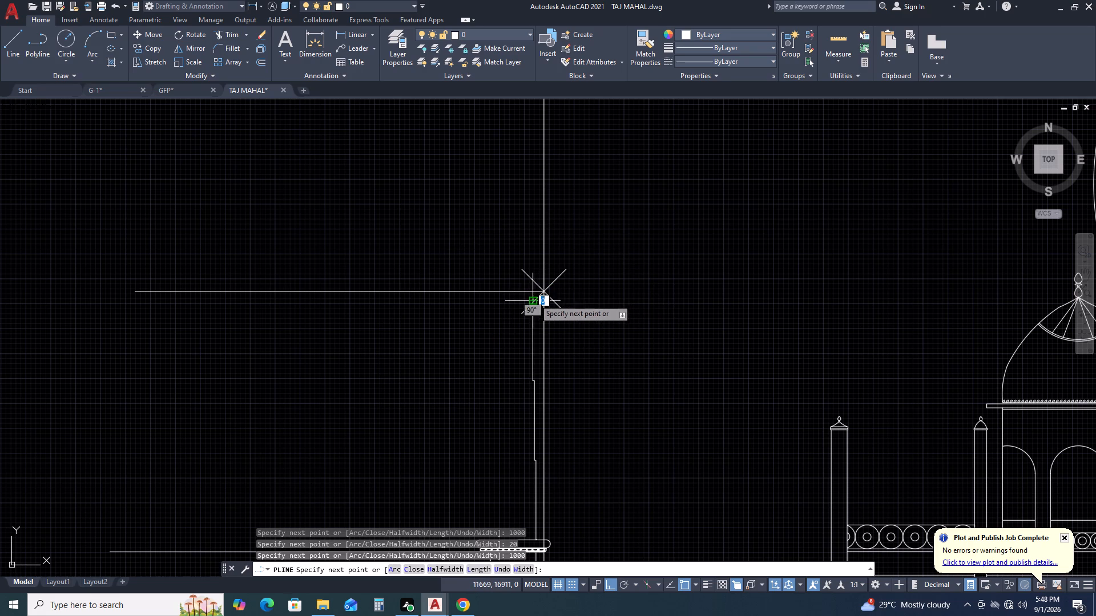
{"action": "scroll", "coordinate": [597, 276], "scroll_direction": "down", "scroll_amount": 2}
{"action": "scroll", "coordinate": [558, 278], "scroll_direction": "up", "scroll_amount": 2}
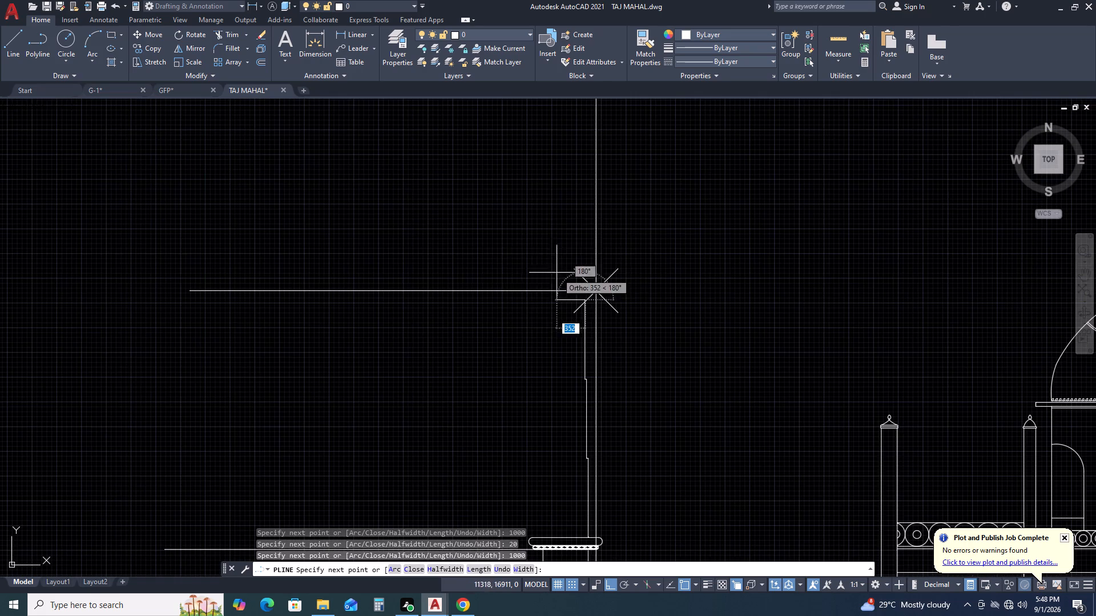
{"action": "scroll", "coordinate": [614, 254], "scroll_direction": "up", "scroll_amount": 3}
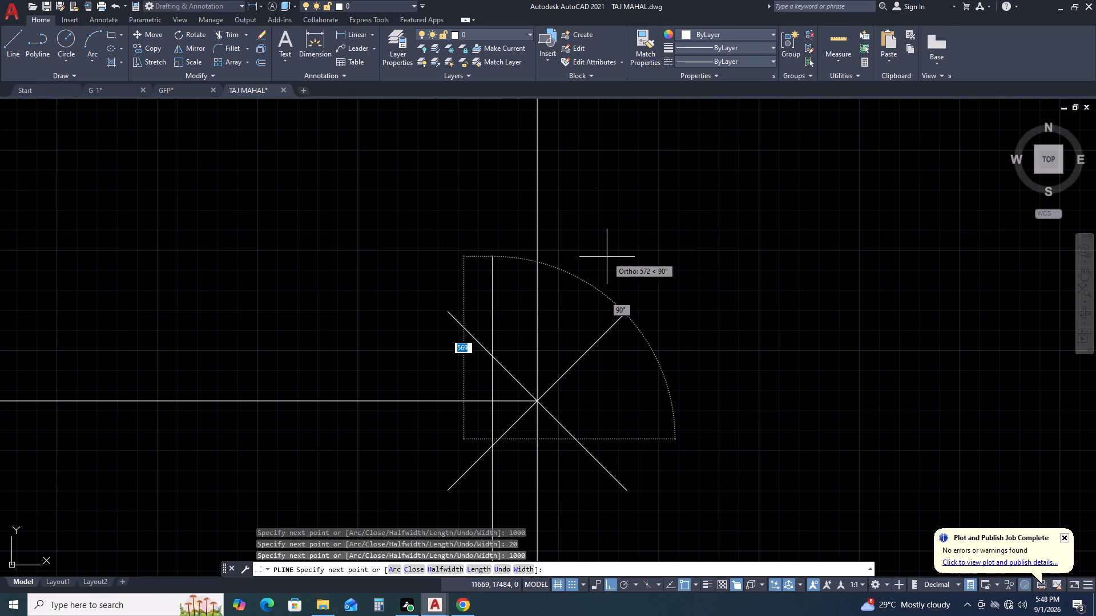
{"action": "type", "text": "20"}
{"action": "key", "text": "Return"}
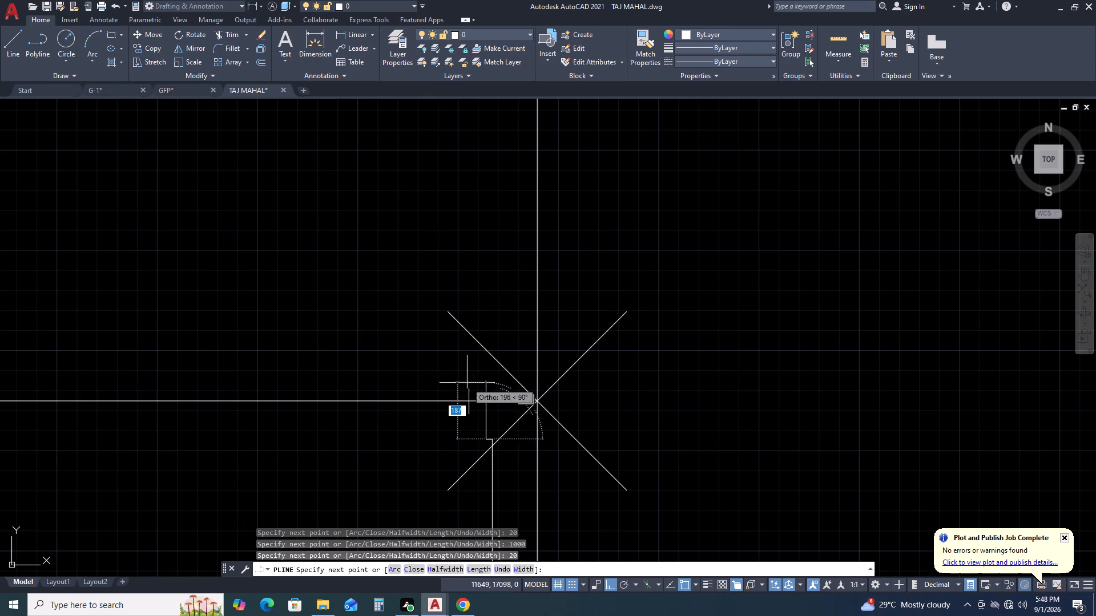
{"action": "scroll", "coordinate": [491, 403], "scroll_direction": "up", "scroll_amount": 2}
{"action": "left_click", "coordinate": [470, 400]}
{"action": "key", "text": "Escape"}
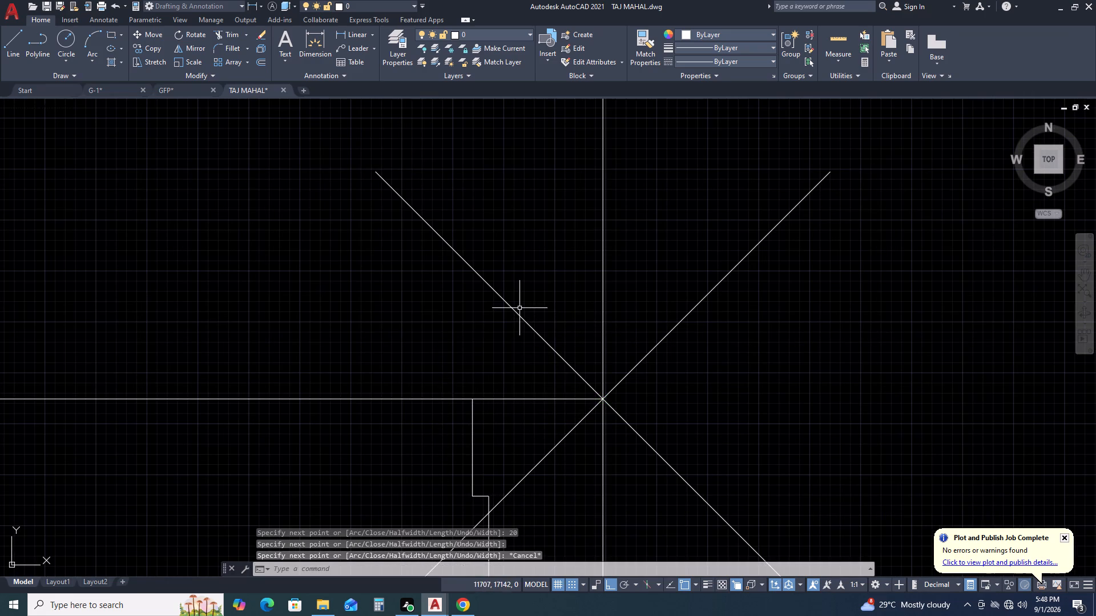
Stretch the new polyline's top endpoint straight up past the guide line, making its last segment 1000 long.
{"action": "scroll", "coordinate": [631, 281], "scroll_direction": "down", "scroll_amount": 8}
{"action": "scroll", "coordinate": [675, 315], "scroll_direction": "up", "scroll_amount": 3}
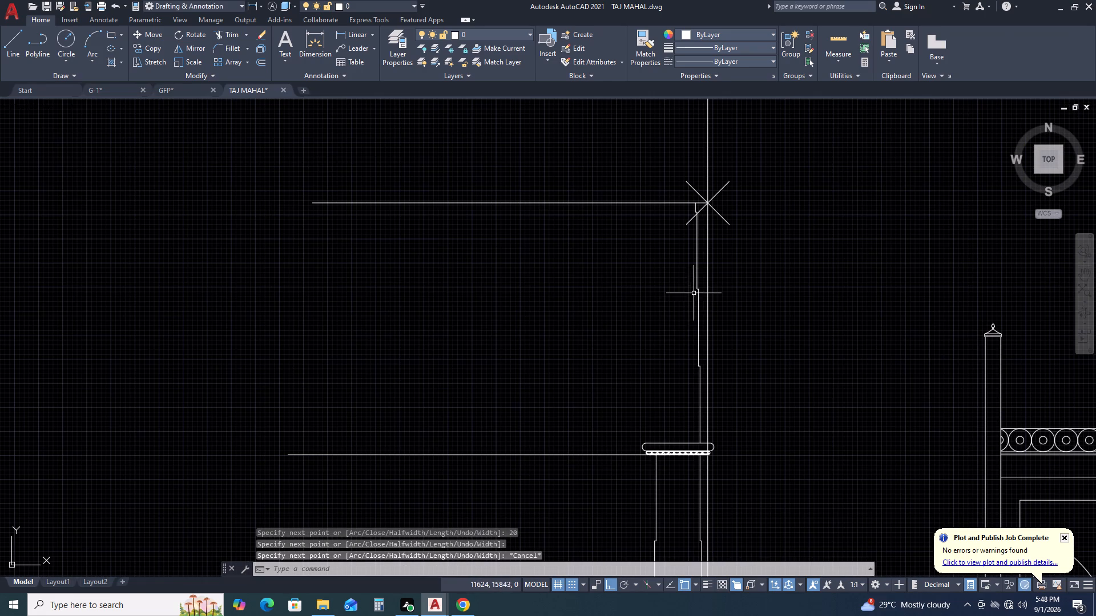
{"action": "middle_click_drag", "start_coordinate": [692, 250], "coordinate": [692, 431]}
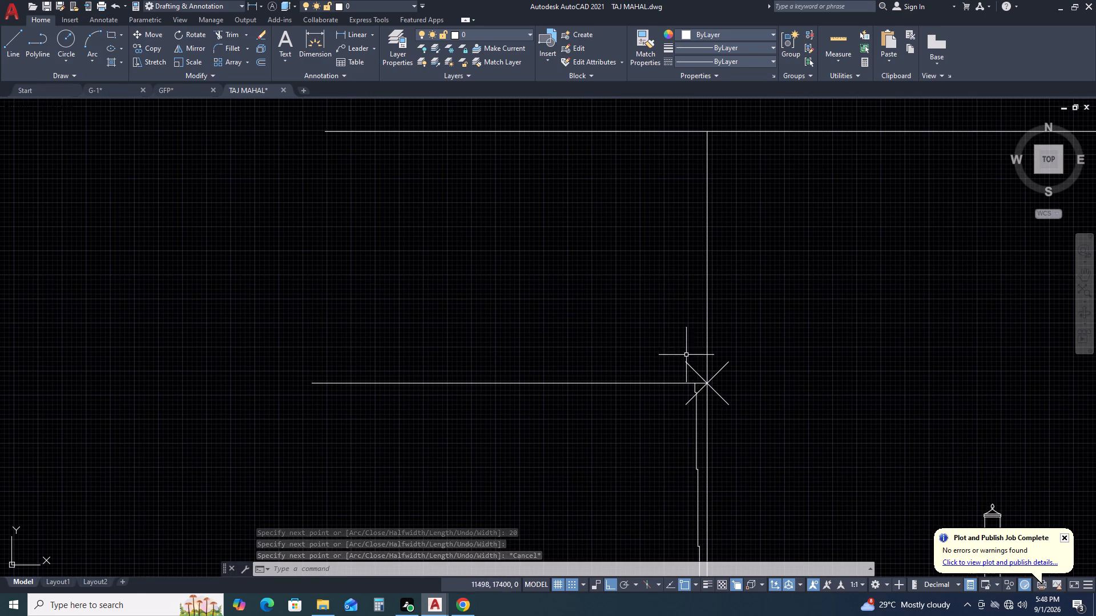
{"action": "scroll", "coordinate": [695, 377], "scroll_direction": "up", "scroll_amount": 1}
{"action": "left_click", "coordinate": [692, 394]}
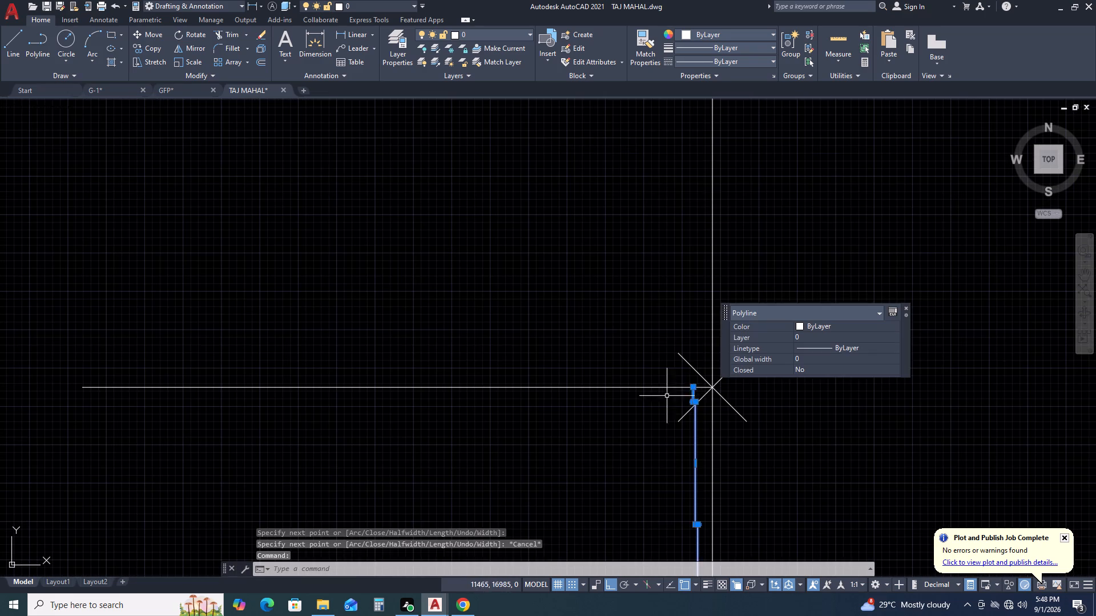
{"action": "middle_click_drag", "start_coordinate": [654, 406], "coordinate": [550, 461]}
{"action": "scroll", "coordinate": [590, 445], "scroll_direction": "up", "scroll_amount": 1}
{"action": "left_click", "coordinate": [585, 444]}
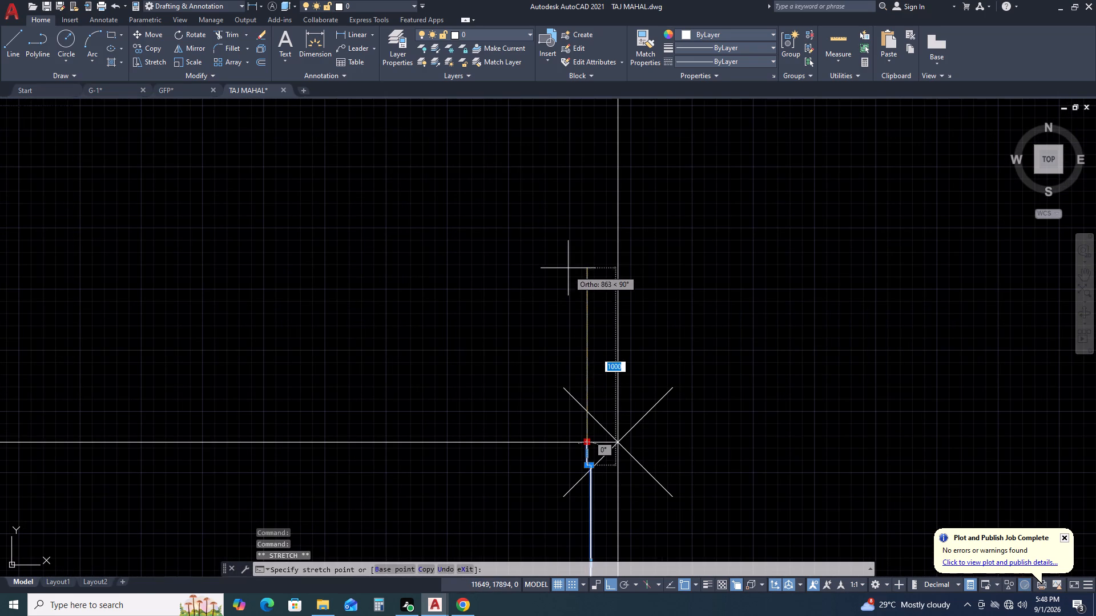
{"action": "key", "text": "1"}
{"action": "type", "text": "00"}
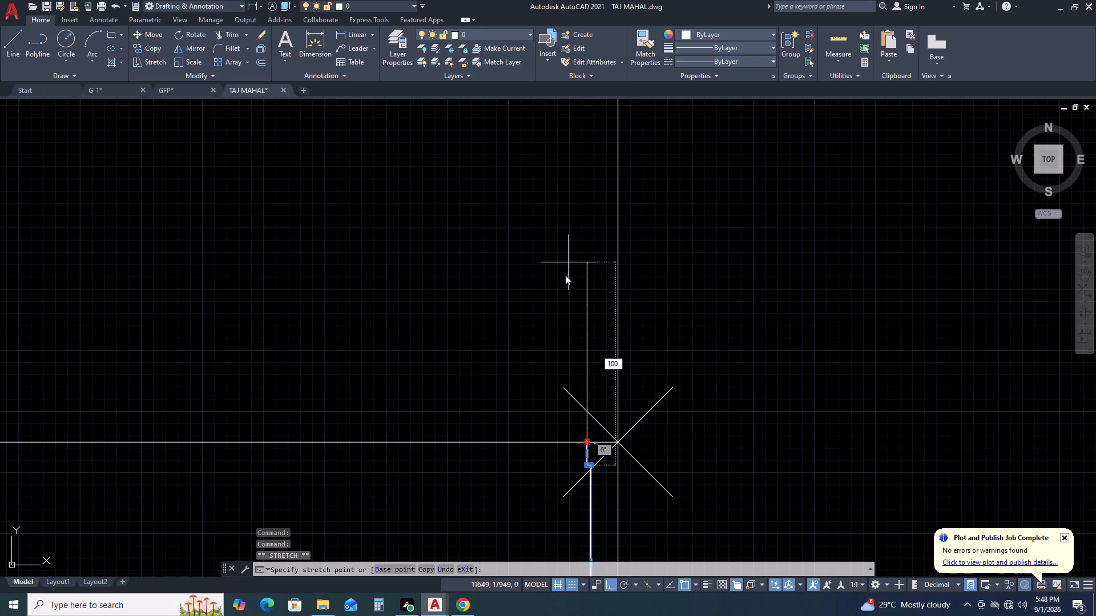
{"action": "key", "text": "0"}
{"action": "key", "text": "Return"}
{"action": "scroll", "coordinate": [595, 276], "scroll_direction": "down", "scroll_amount": 4}
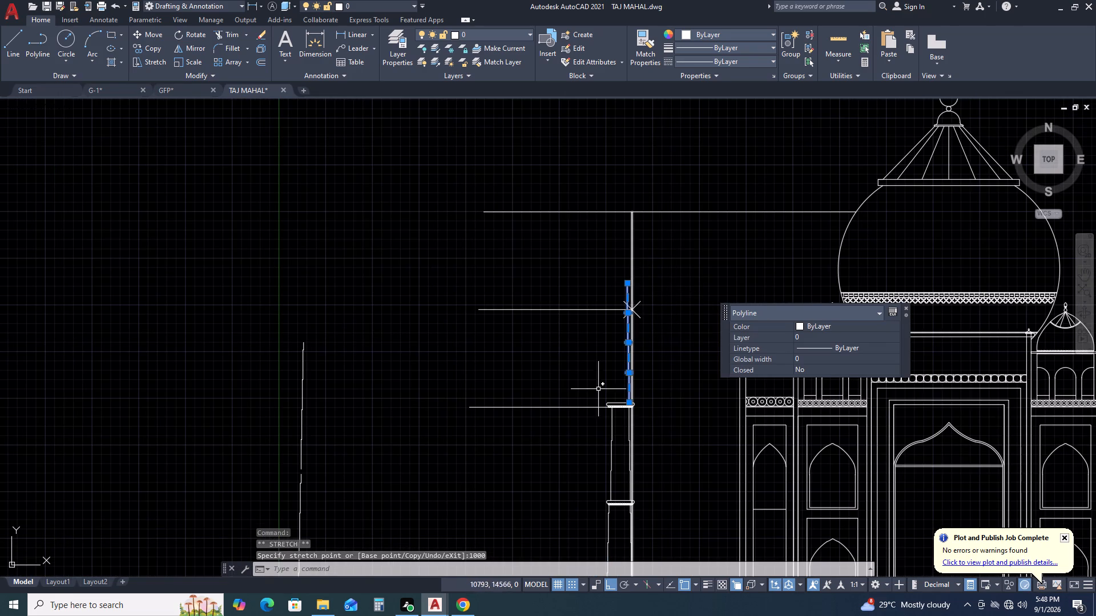
{"action": "key", "text": "Escape"}
Mirror the extended stepped polyline about the vertical axis through the cap's midpoint, keeping the original.
{"action": "scroll", "coordinate": [625, 335], "scroll_direction": "up", "scroll_amount": 1}
{"action": "left_click", "coordinate": [630, 325]}
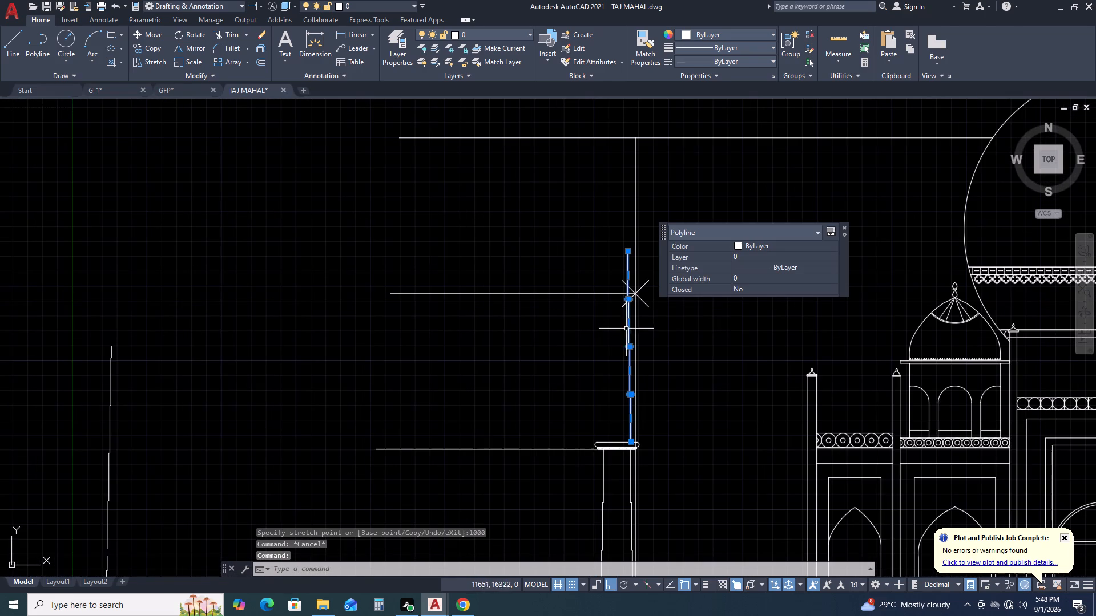
{"action": "key", "text": "m"}
{"action": "type", "text": "I"}
{"action": "key", "text": "space"}
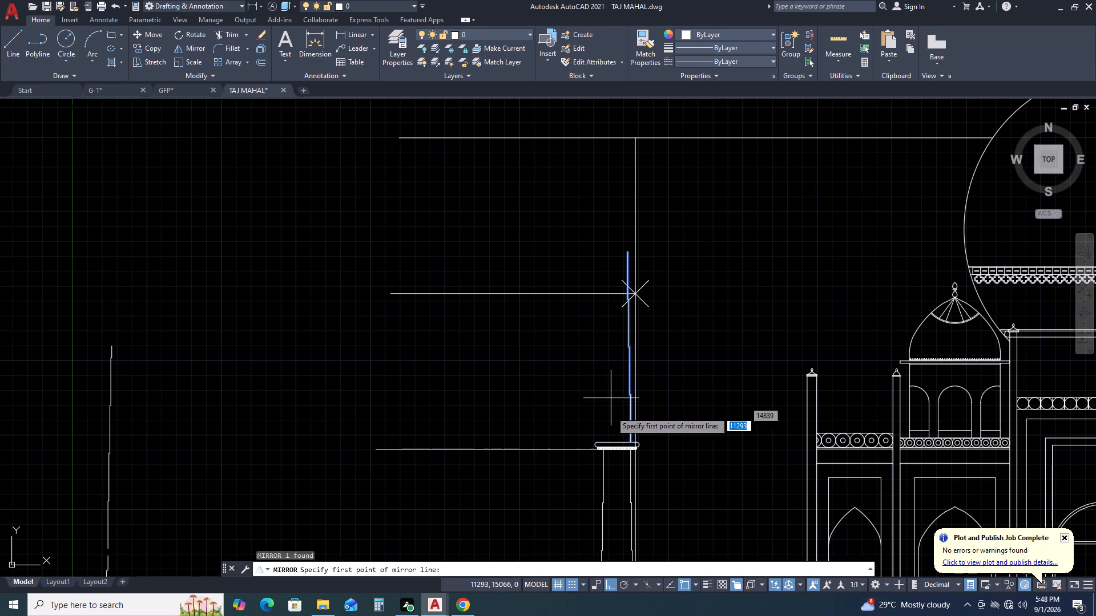
{"action": "scroll", "coordinate": [614, 443], "scroll_direction": "up", "scroll_amount": 2}
{"action": "left_click", "coordinate": [615, 443]}
{"action": "scroll", "coordinate": [616, 352], "scroll_direction": "down", "scroll_amount": 1}
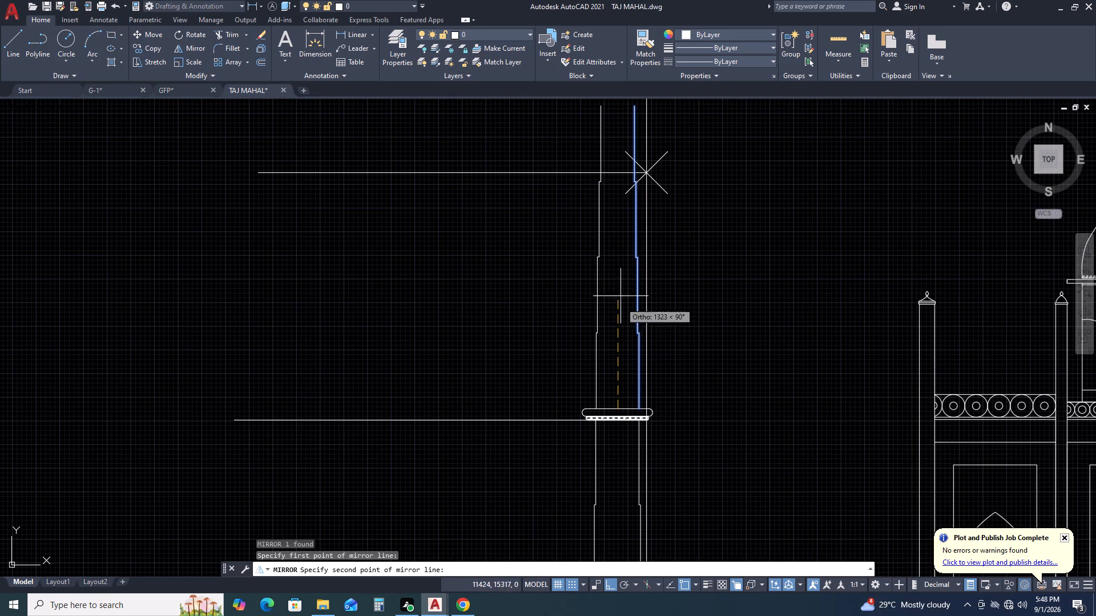
{"action": "middle_click_drag", "start_coordinate": [617, 216], "coordinate": [626, 306]}
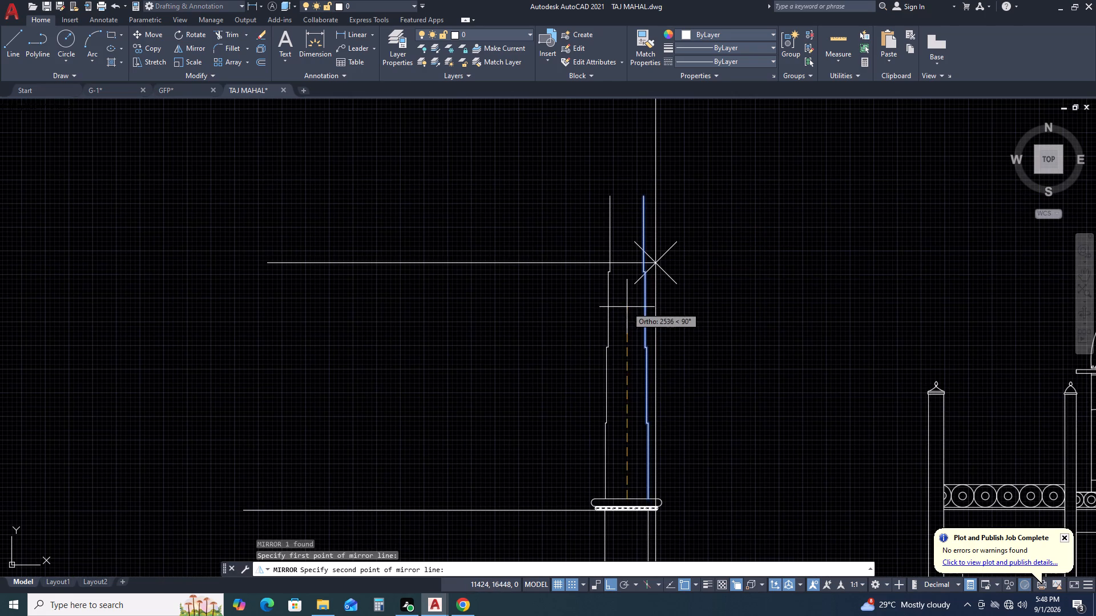
{"action": "left_click", "coordinate": [620, 188]}
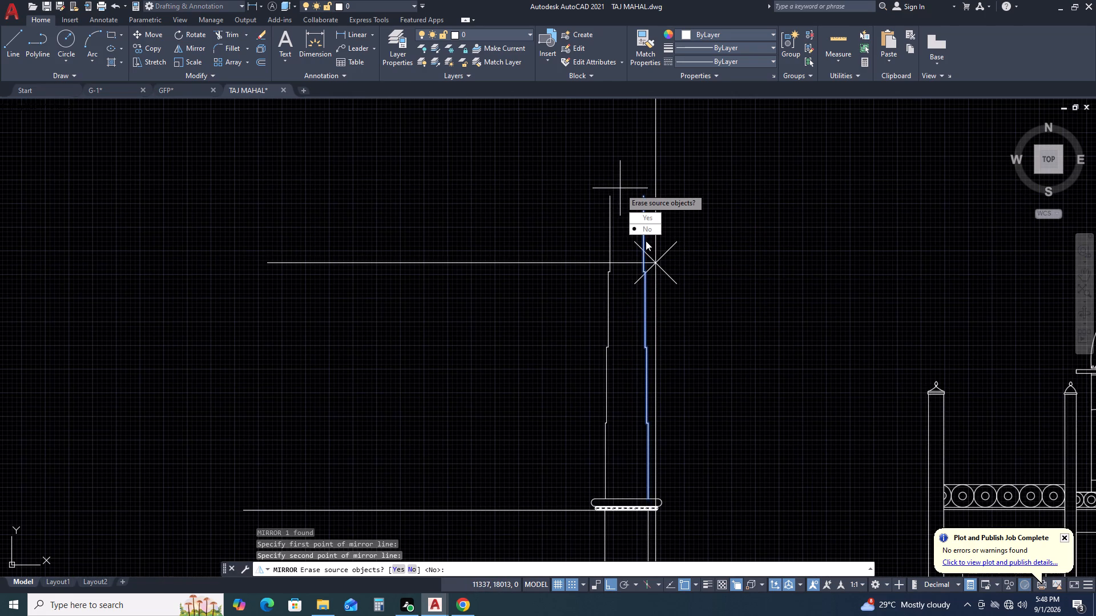
{"action": "left_click_drag", "start_coordinate": [647, 225], "coordinate": [620, 188]}
Delete the X-shaped point marker at the end of the guide line crossing the third shaft stage.
{"action": "left_click_drag", "start_coordinate": [573, 212], "coordinate": [579, 218]}
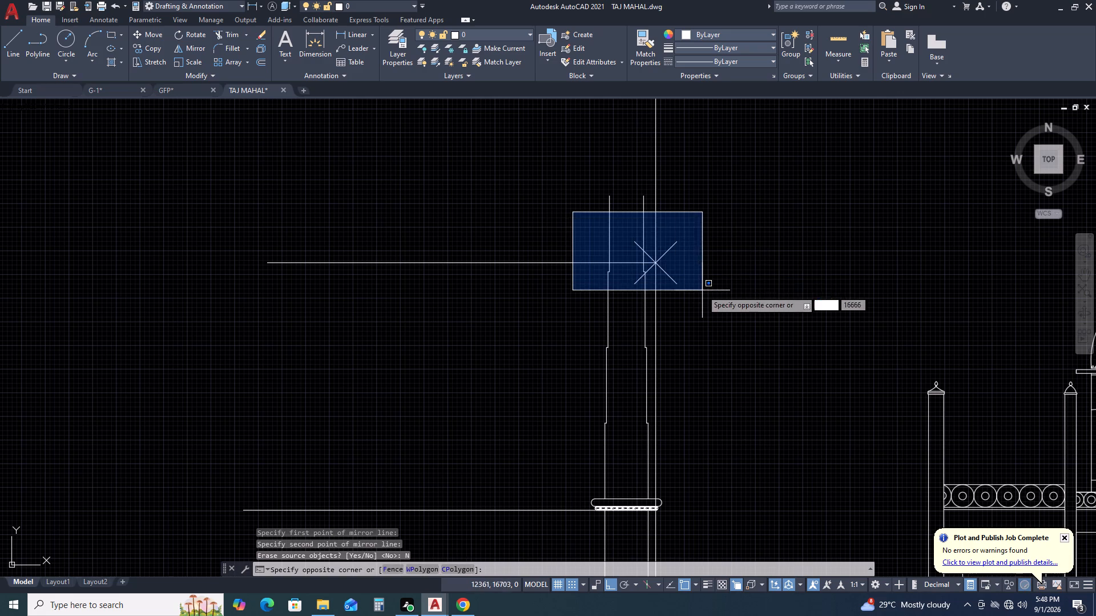
{"action": "left_click", "coordinate": [702, 290]}
{"action": "key", "text": "Delete"}
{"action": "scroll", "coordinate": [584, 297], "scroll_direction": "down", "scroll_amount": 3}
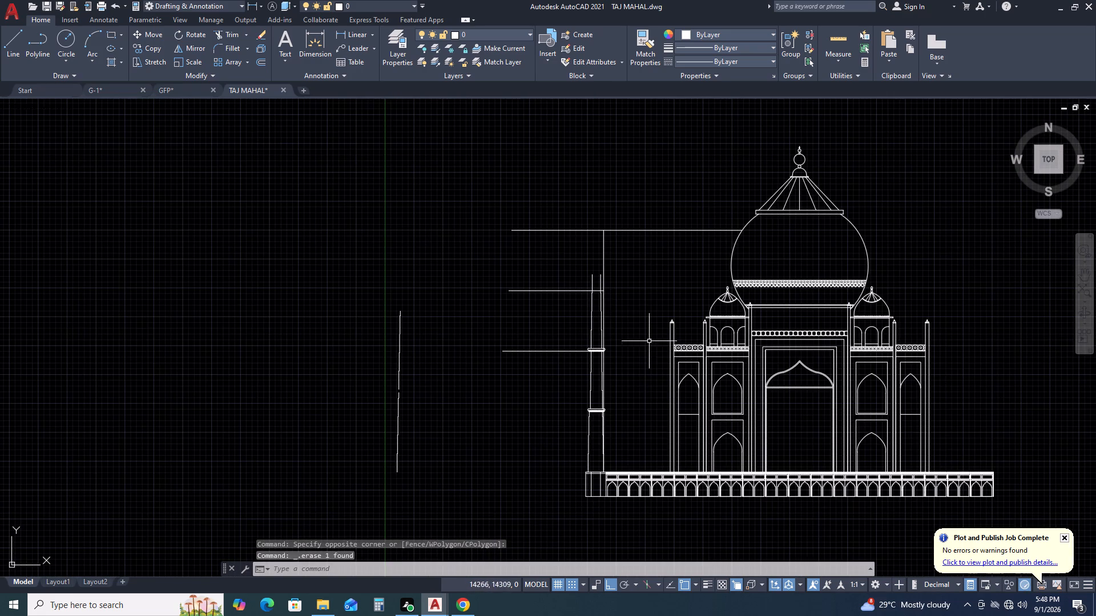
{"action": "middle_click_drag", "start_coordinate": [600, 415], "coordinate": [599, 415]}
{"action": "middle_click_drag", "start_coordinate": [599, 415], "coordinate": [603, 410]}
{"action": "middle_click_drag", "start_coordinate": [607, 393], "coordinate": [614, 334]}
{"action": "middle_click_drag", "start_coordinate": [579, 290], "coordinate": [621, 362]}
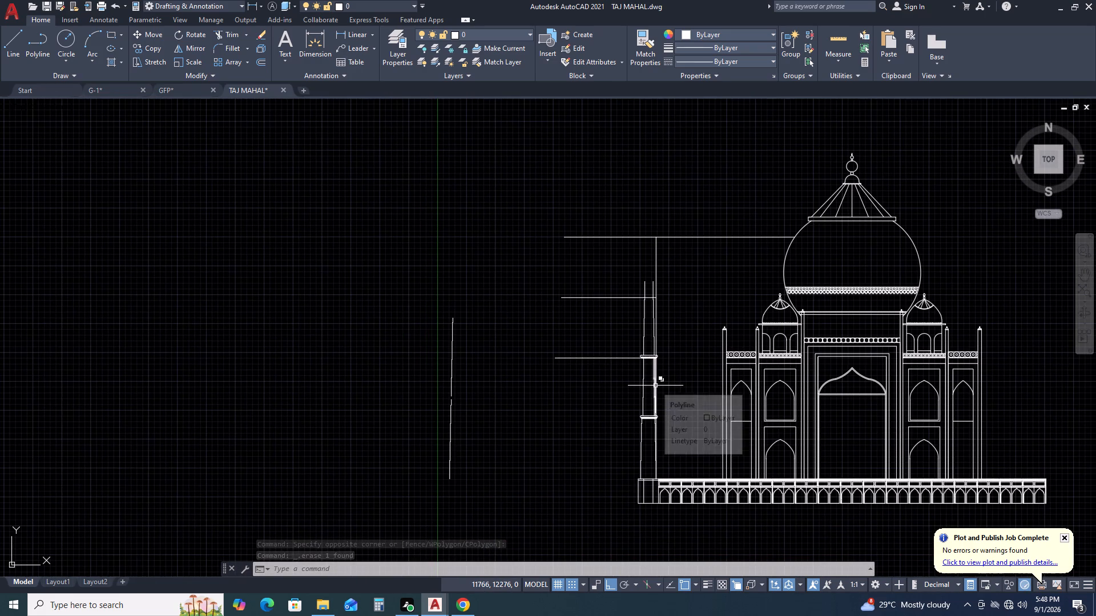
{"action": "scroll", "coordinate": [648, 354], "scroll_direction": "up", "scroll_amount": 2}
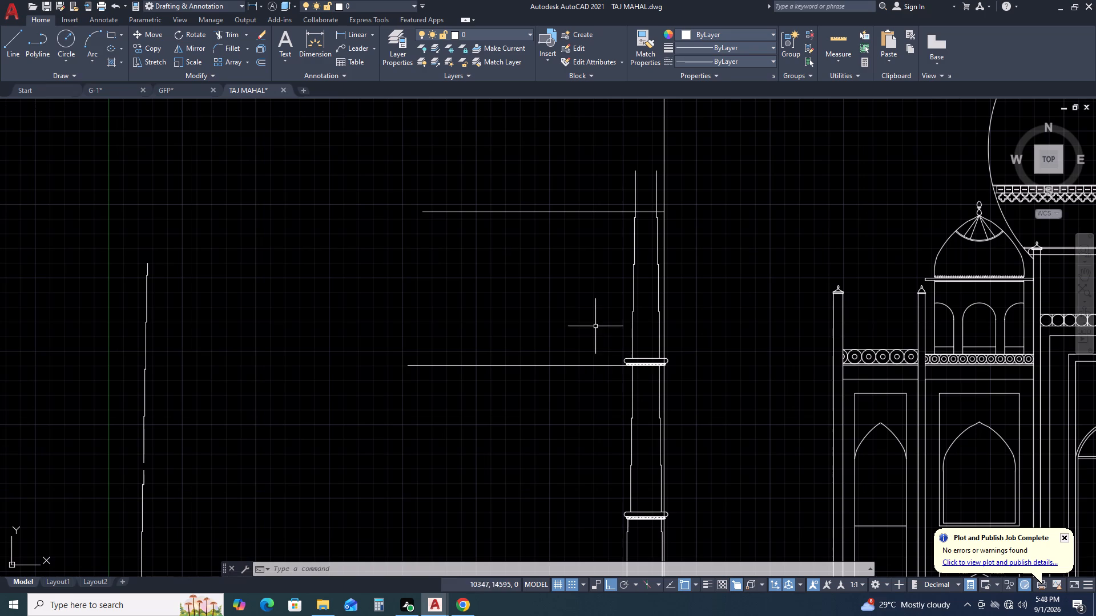
Copy the decorated cap at the base of the new shaft stage onto the top end of the stage's right edge.
{"action": "left_click_drag", "start_coordinate": [595, 326], "coordinate": [600, 335]}
{"action": "left_click", "coordinate": [700, 395]}
{"action": "key", "text": "c"}
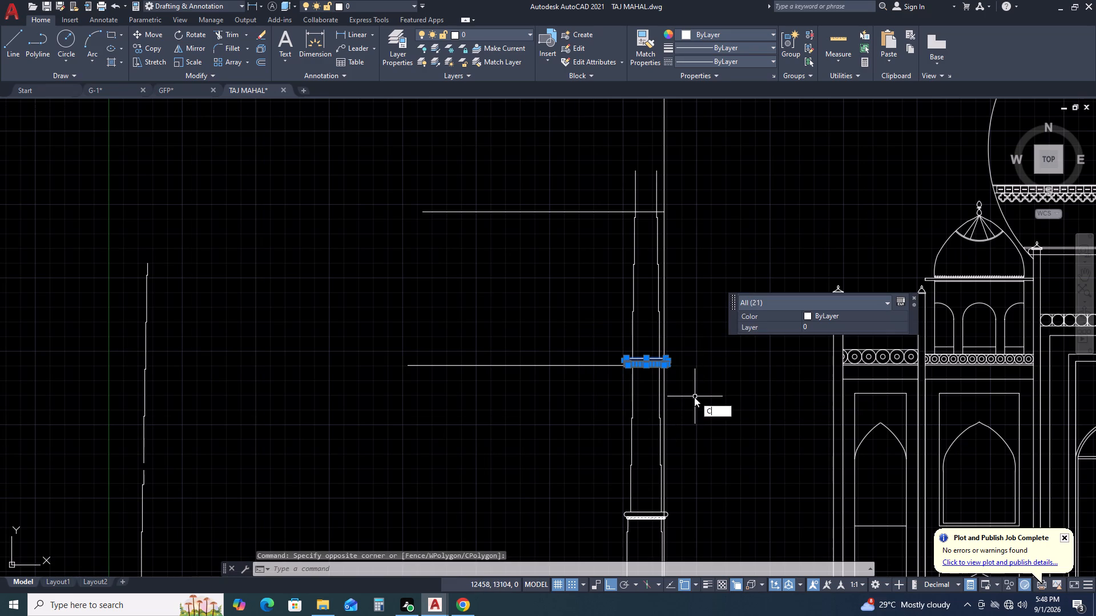
{"action": "key", "text": "o"}
{"action": "key", "text": "space"}
{"action": "scroll", "coordinate": [656, 367], "scroll_direction": "up", "scroll_amount": 4}
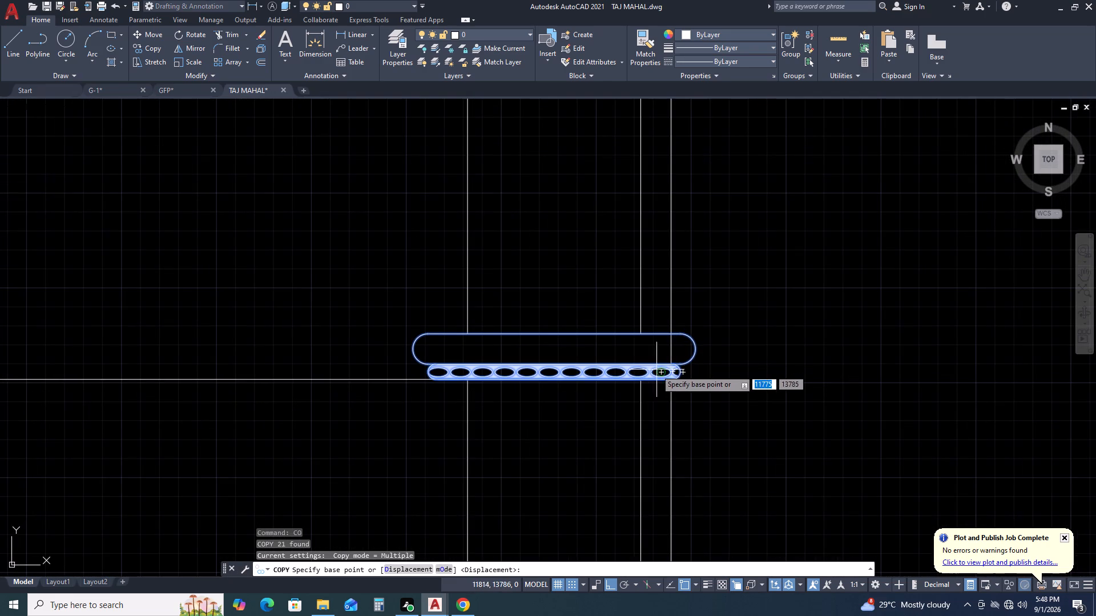
{"action": "left_click", "coordinate": [639, 382]}
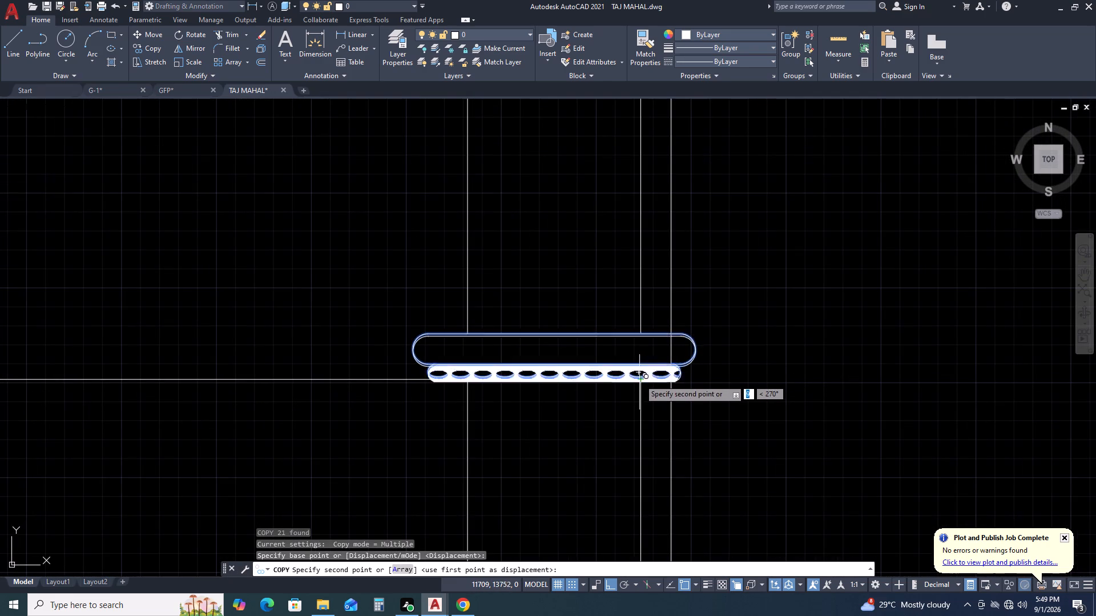
{"action": "scroll", "coordinate": [659, 176], "scroll_direction": "down", "scroll_amount": 4}
{"action": "middle_click", "coordinate": [668, 141]}
{"action": "middle_click_drag", "start_coordinate": [669, 144], "coordinate": [694, 331]}
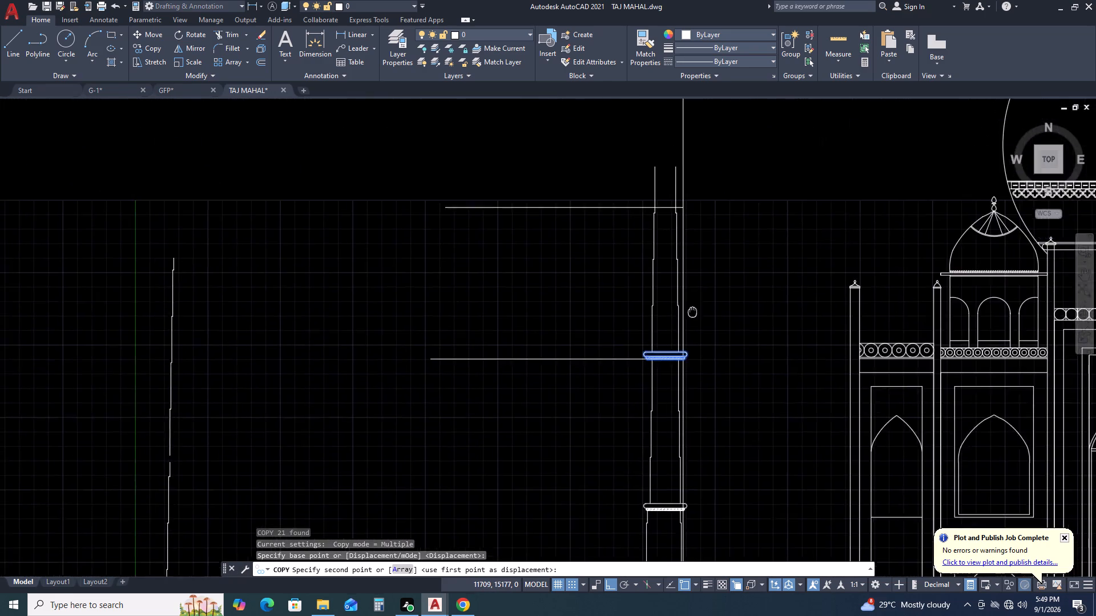
{"action": "middle_click_drag", "start_coordinate": [694, 331], "coordinate": [695, 436]}
{"action": "scroll", "coordinate": [658, 286], "scroll_direction": "up", "scroll_amount": 3}
{"action": "scroll", "coordinate": [745, 377], "scroll_direction": "up", "scroll_amount": 4}
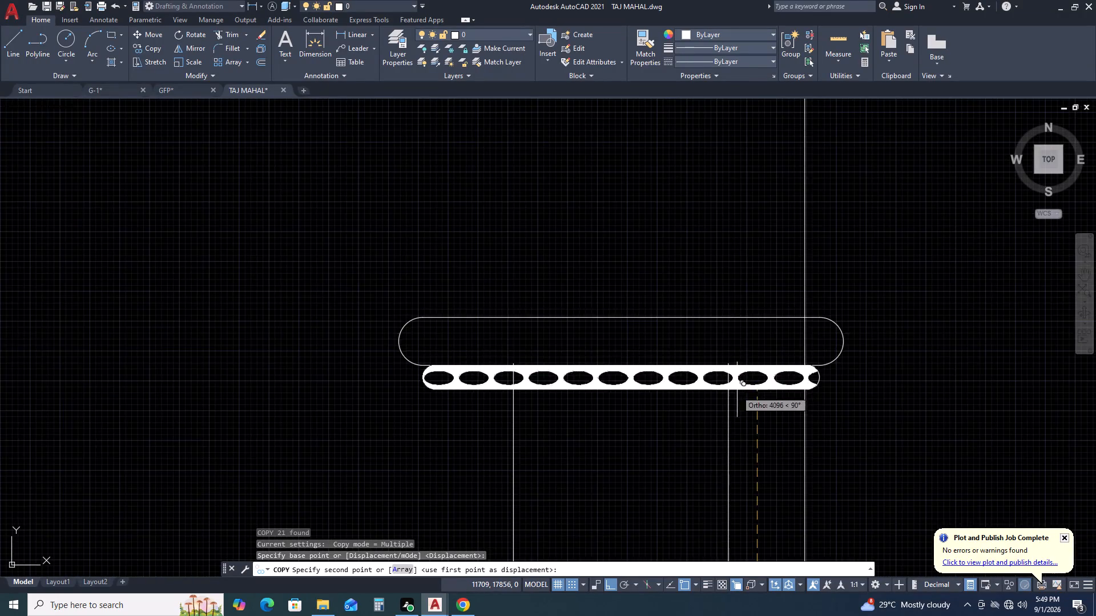
{"action": "scroll", "coordinate": [715, 348], "scroll_direction": "up", "scroll_amount": 2}
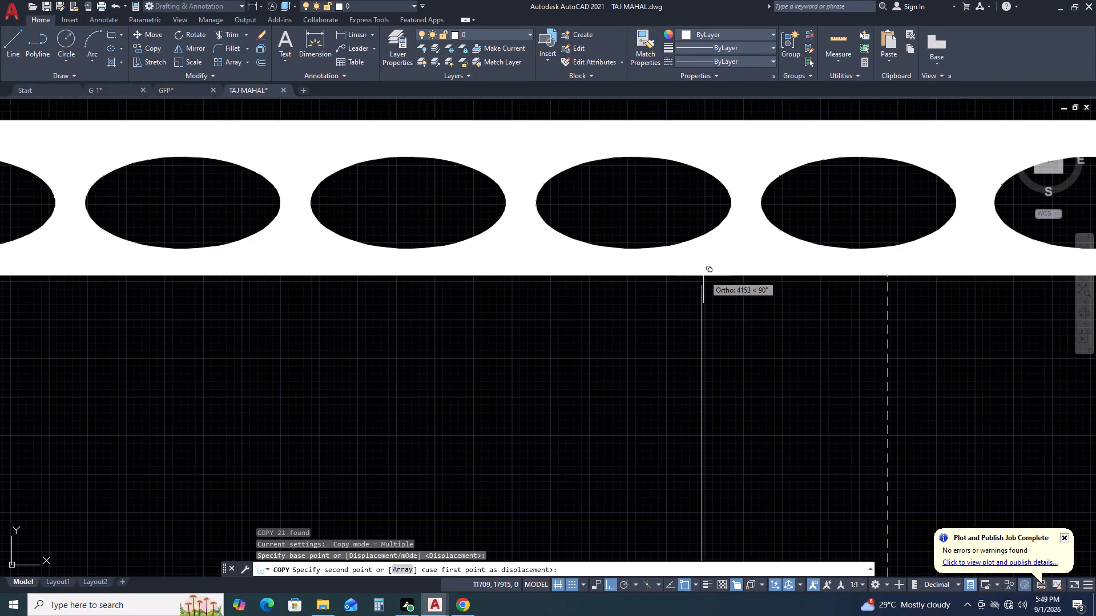
{"action": "left_click", "coordinate": [702, 283]}
{"action": "scroll", "coordinate": [657, 344], "scroll_direction": "down", "scroll_amount": 2}
{"action": "scroll", "coordinate": [657, 345], "scroll_direction": "up", "scroll_amount": 1}
{"action": "scroll", "coordinate": [660, 346], "scroll_direction": "down", "scroll_amount": 1}
{"action": "scroll", "coordinate": [777, 364], "scroll_direction": "down", "scroll_amount": 4}
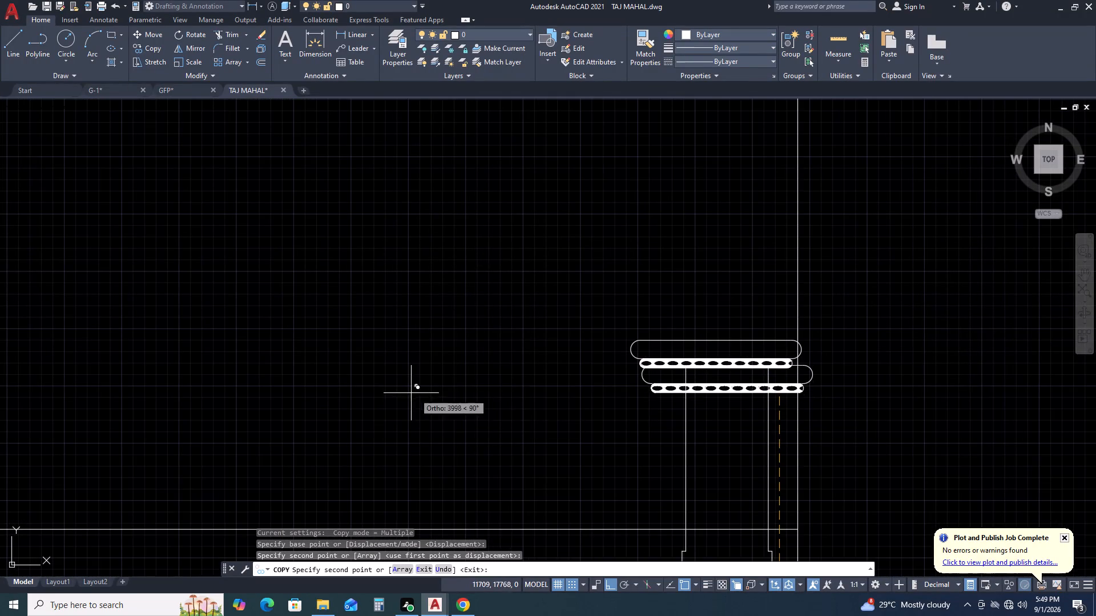
{"action": "key", "text": "Escape"}
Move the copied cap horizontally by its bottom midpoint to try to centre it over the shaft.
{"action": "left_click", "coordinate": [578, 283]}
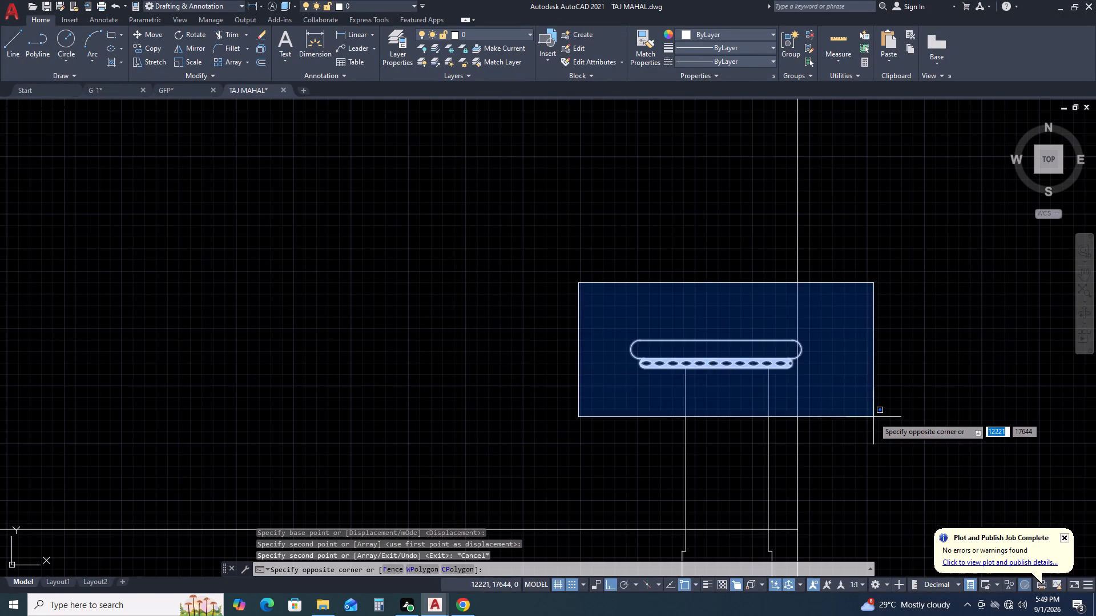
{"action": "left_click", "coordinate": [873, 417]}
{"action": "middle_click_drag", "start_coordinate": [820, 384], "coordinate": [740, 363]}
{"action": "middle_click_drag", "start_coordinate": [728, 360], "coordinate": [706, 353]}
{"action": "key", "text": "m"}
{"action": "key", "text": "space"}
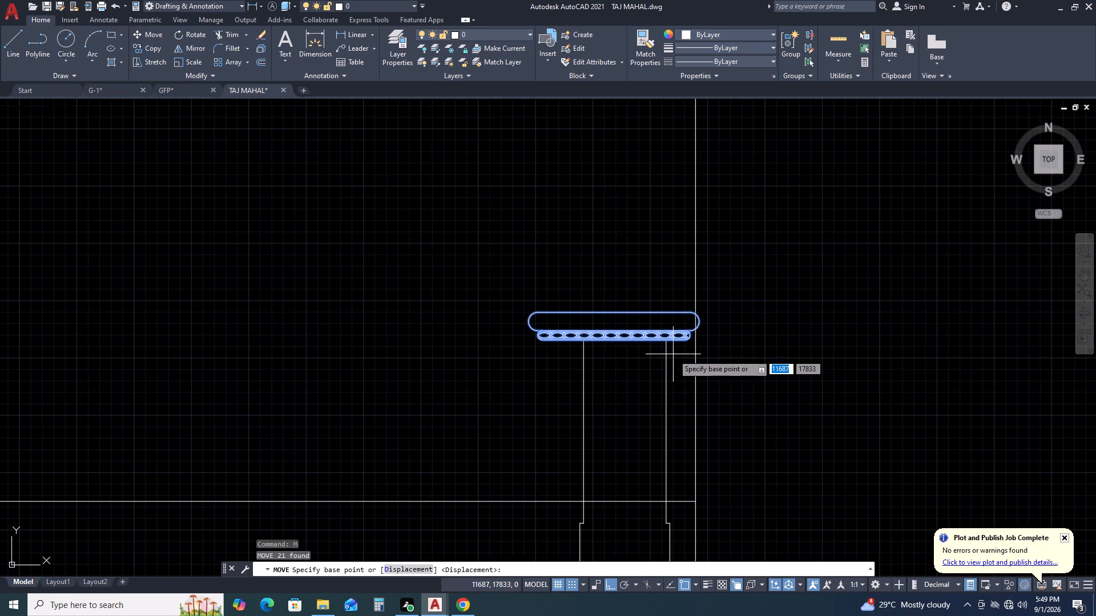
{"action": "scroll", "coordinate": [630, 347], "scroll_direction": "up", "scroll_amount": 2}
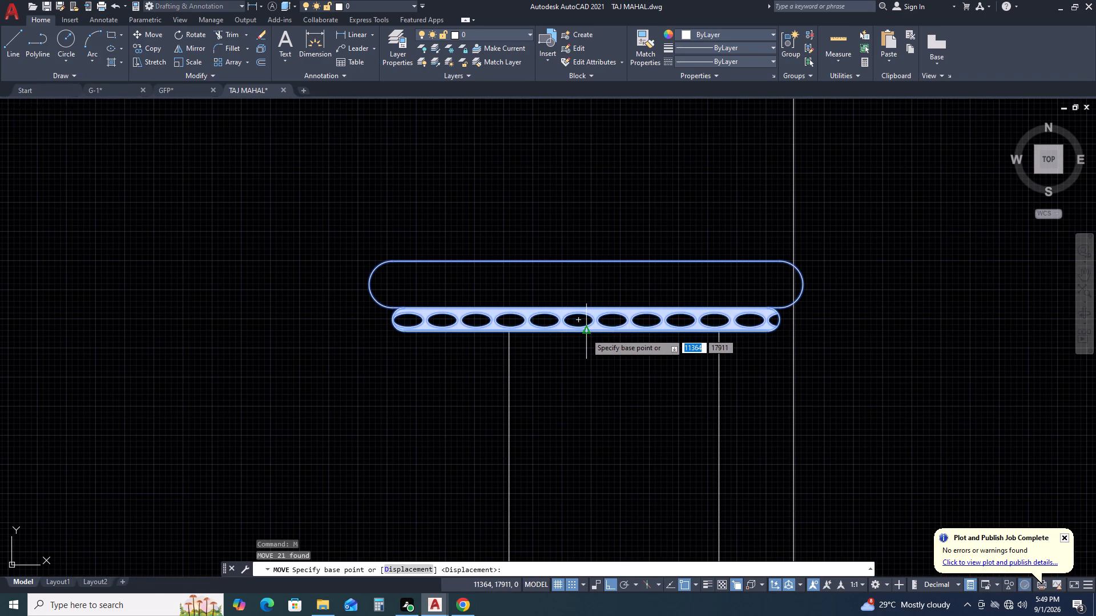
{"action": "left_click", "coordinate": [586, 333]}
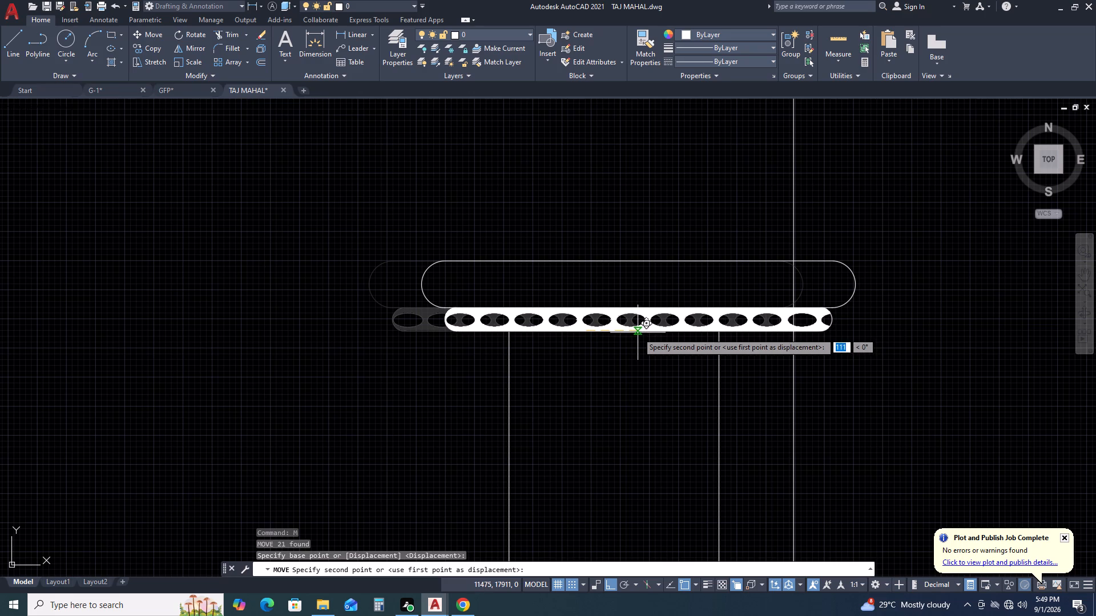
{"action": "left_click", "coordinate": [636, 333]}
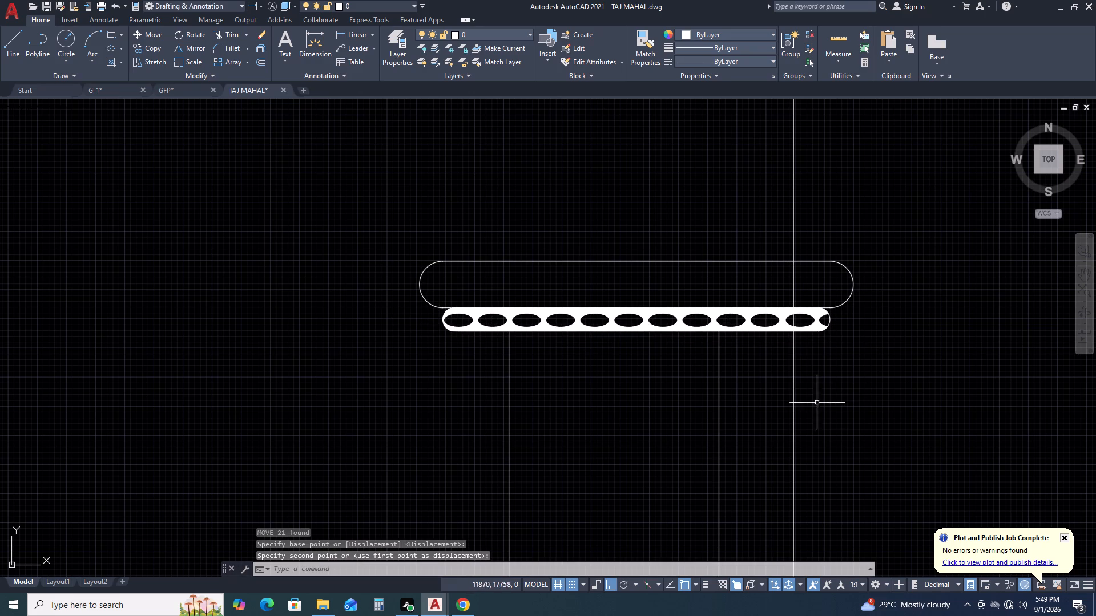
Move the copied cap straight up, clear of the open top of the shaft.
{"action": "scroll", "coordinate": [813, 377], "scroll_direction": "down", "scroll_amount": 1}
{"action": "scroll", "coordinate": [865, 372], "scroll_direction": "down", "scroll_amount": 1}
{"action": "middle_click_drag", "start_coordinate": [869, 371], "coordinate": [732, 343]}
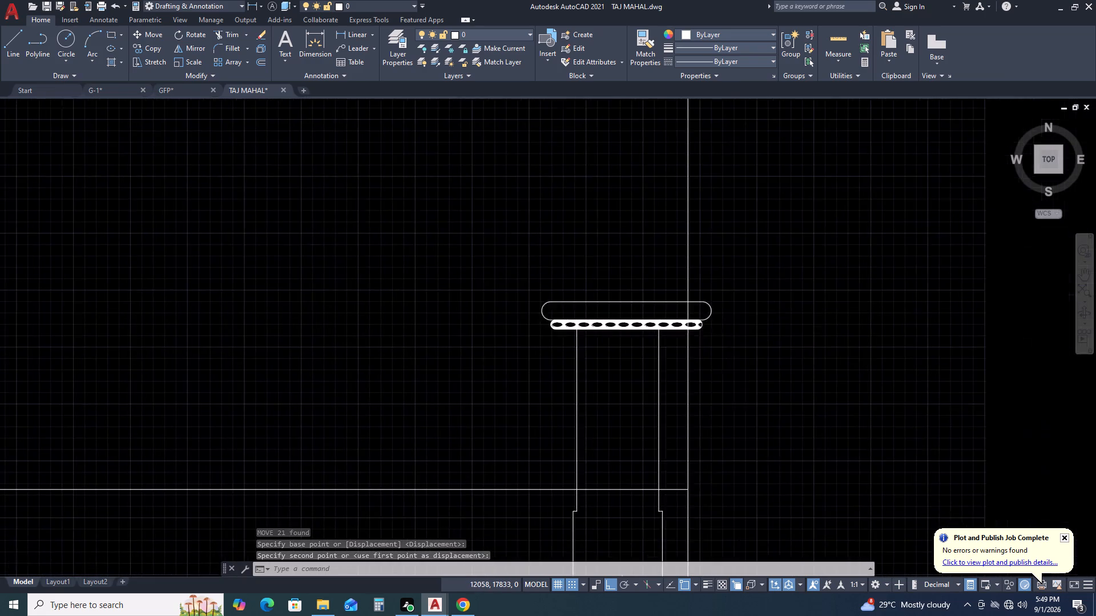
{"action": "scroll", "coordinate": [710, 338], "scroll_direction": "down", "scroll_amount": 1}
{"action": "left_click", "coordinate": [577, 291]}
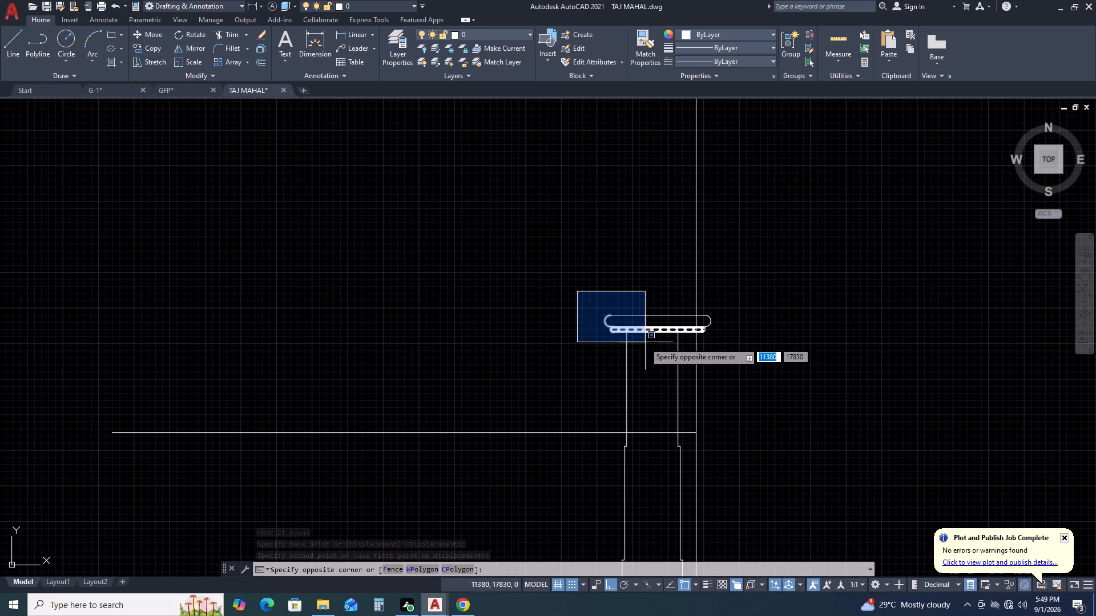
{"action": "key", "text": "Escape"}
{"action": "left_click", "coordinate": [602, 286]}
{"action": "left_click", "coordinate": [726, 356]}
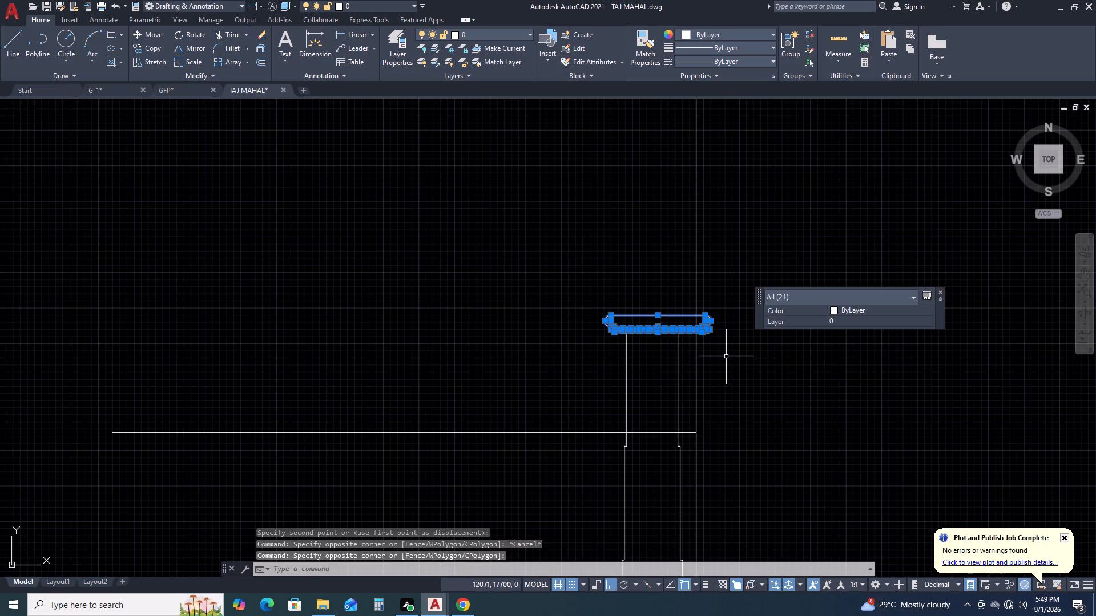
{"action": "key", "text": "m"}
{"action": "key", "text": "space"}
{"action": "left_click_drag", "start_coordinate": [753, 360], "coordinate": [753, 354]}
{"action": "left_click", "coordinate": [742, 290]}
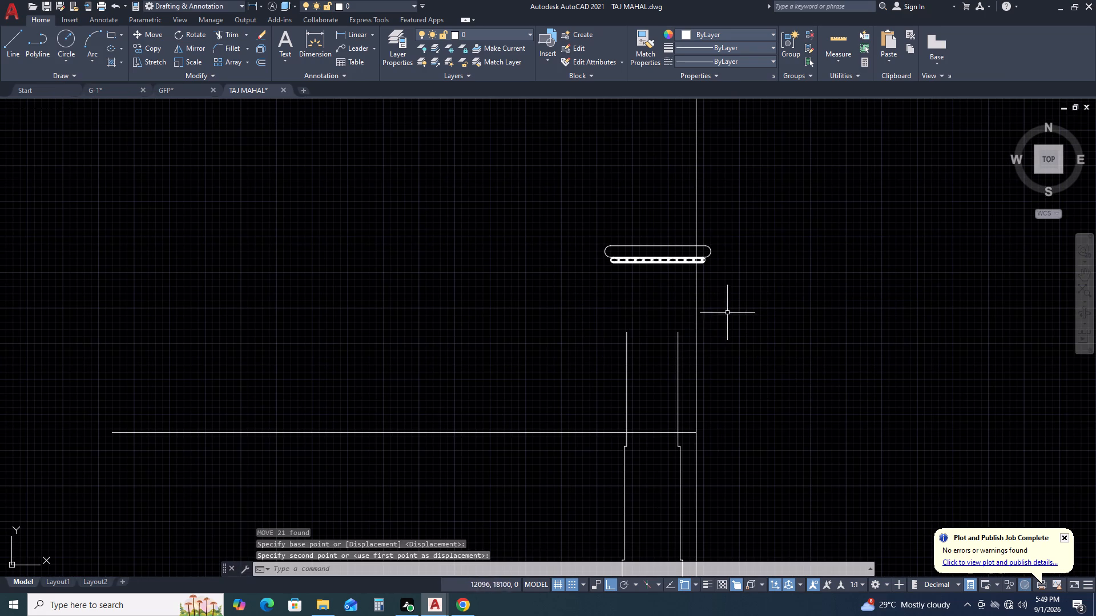
Draw a horizontal line joining the top ends of the shaft stage's two edges.
{"action": "key", "text": "l"}
{"action": "key", "text": "space"}
{"action": "scroll", "coordinate": [634, 338], "scroll_direction": "up", "scroll_amount": 1}
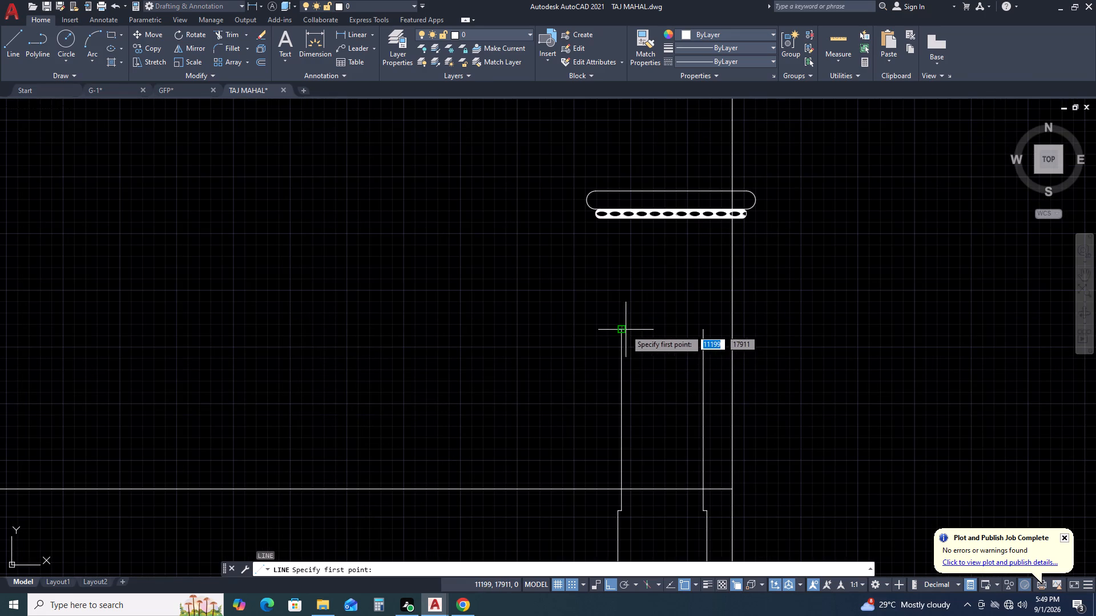
{"action": "left_click", "coordinate": [626, 329]}
{"action": "left_click", "coordinate": [708, 330]}
{"action": "key", "text": "Escape"}
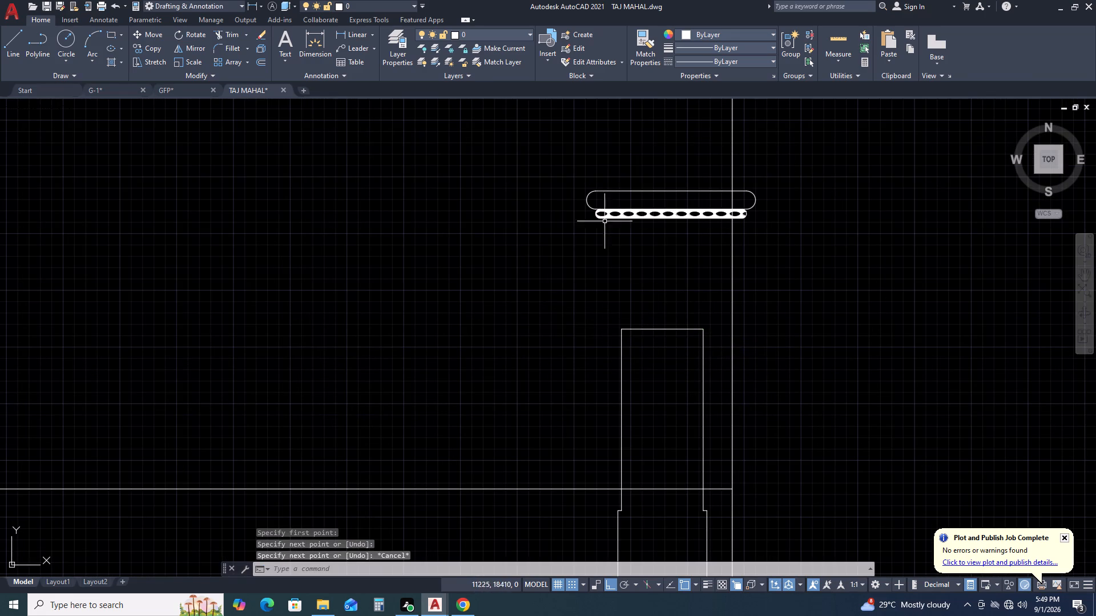
Move the copied cap by its bottom midpoint onto the midpoint of the line closing the shaft top.
{"action": "left_click", "coordinate": [567, 162]}
{"action": "left_click", "coordinate": [871, 250]}
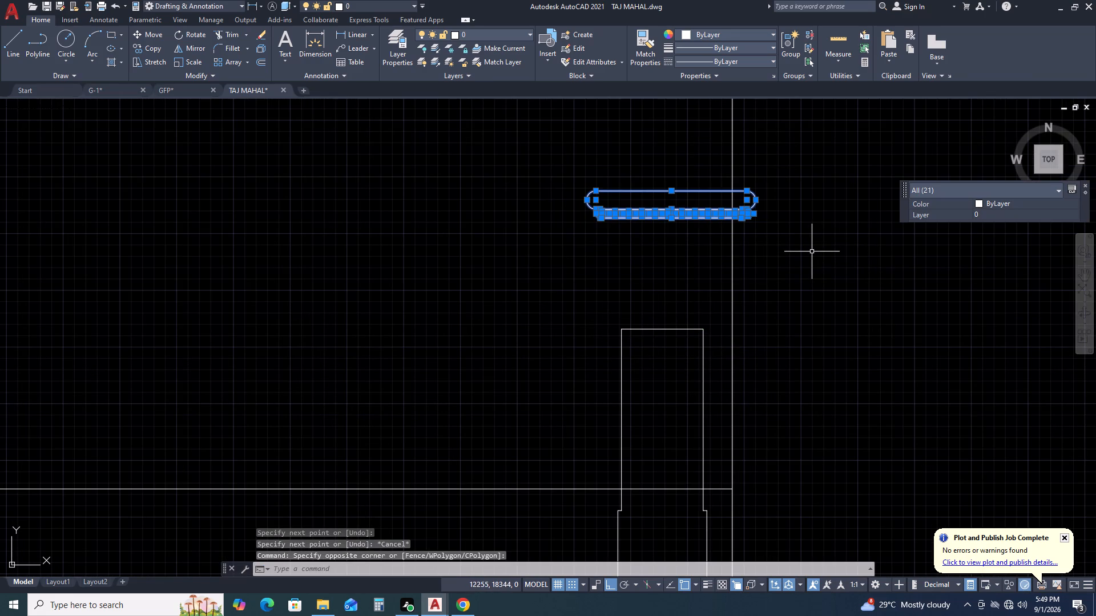
{"action": "type", "text": "M"}
{"action": "key", "text": "space"}
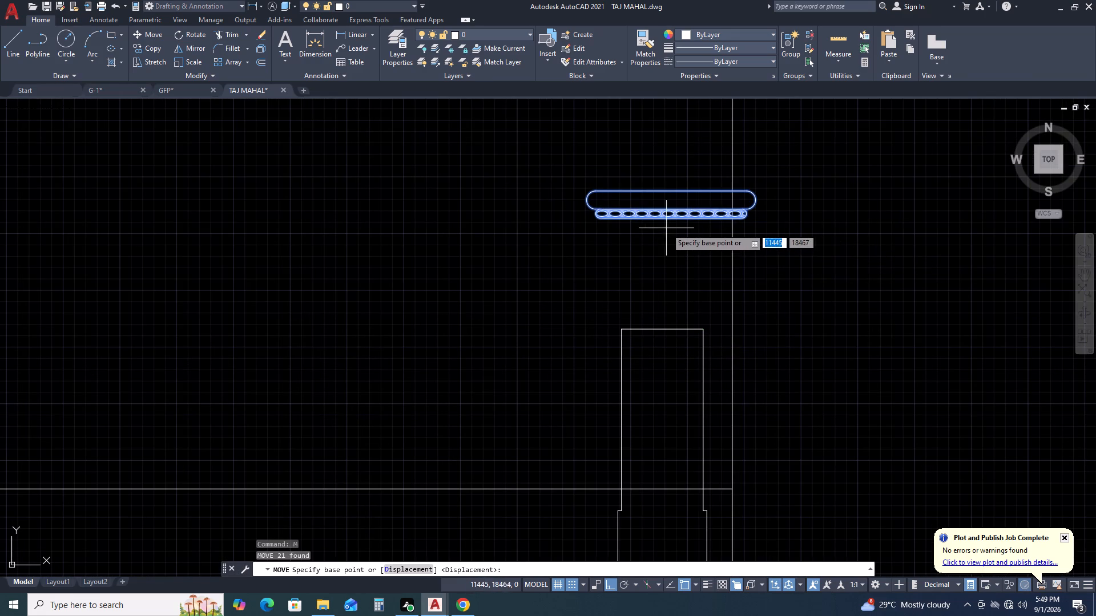
{"action": "left_click", "coordinate": [673, 220]}
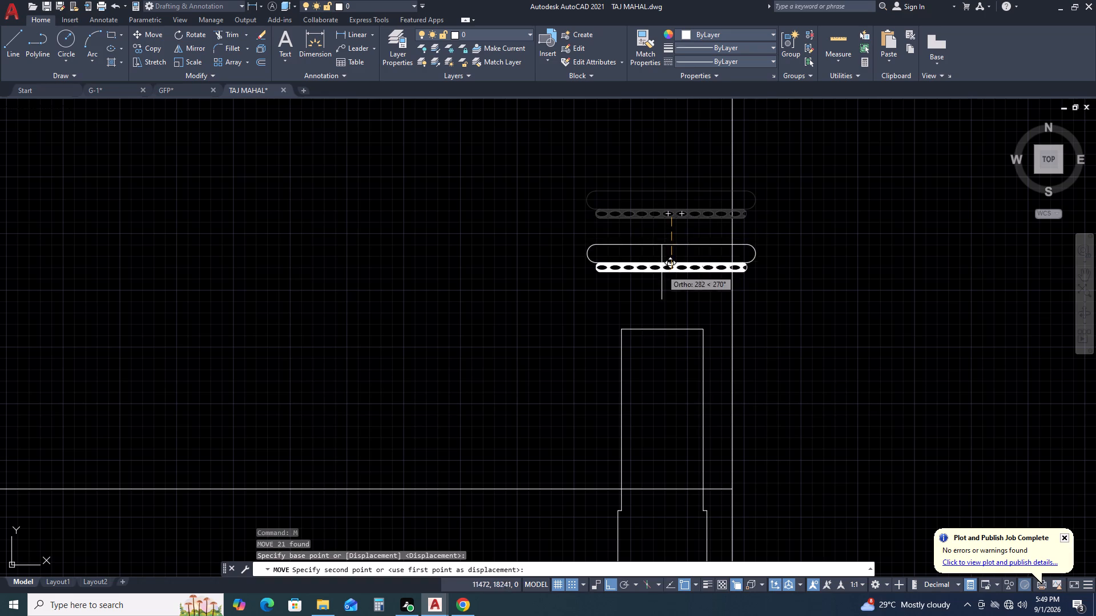
{"action": "left_click", "coordinate": [662, 331]}
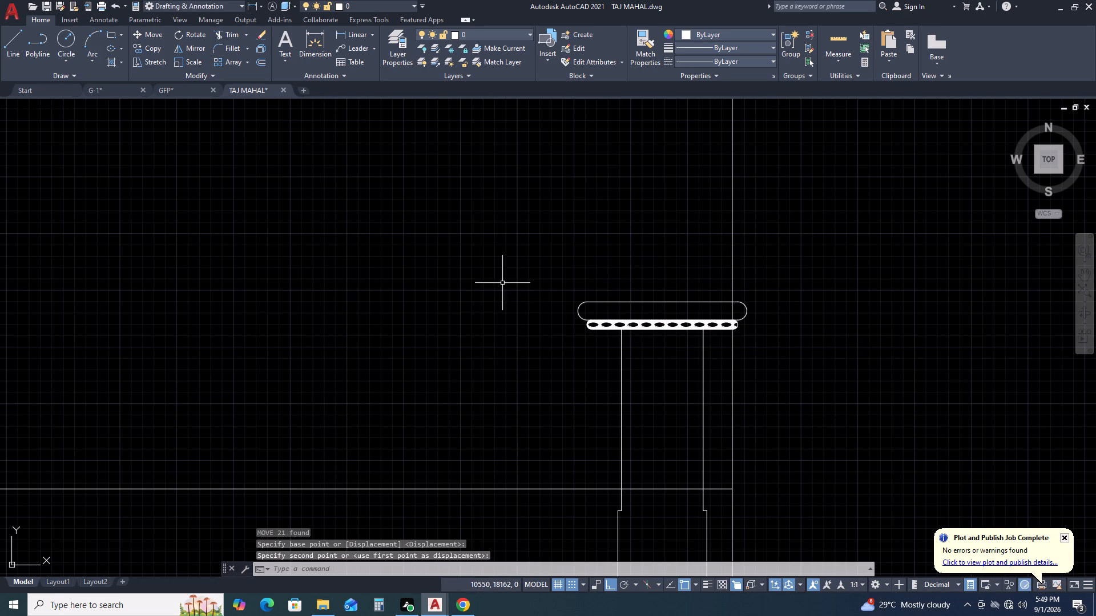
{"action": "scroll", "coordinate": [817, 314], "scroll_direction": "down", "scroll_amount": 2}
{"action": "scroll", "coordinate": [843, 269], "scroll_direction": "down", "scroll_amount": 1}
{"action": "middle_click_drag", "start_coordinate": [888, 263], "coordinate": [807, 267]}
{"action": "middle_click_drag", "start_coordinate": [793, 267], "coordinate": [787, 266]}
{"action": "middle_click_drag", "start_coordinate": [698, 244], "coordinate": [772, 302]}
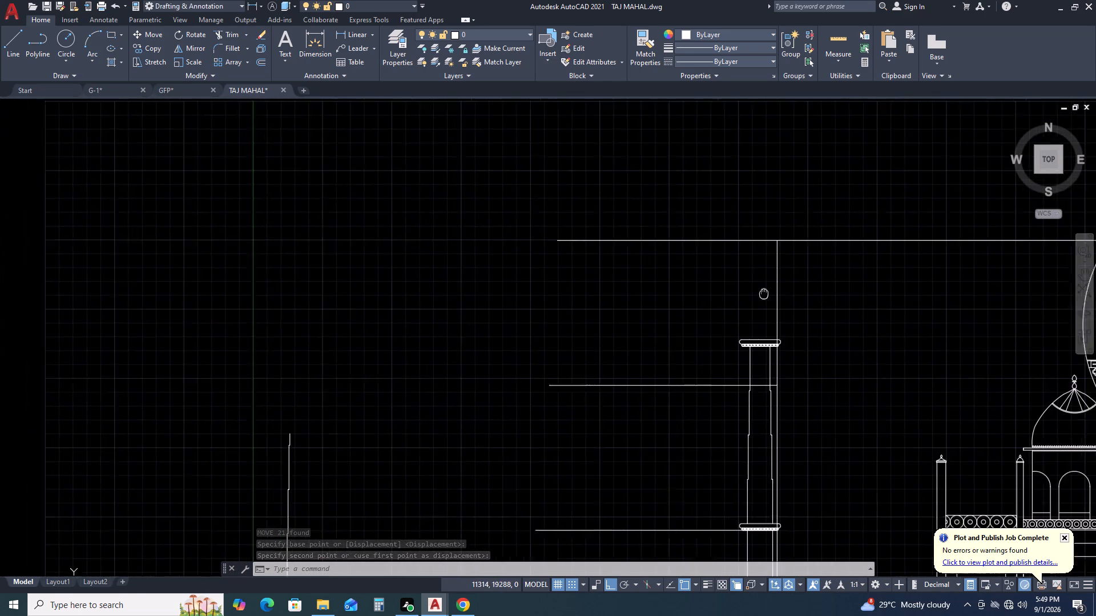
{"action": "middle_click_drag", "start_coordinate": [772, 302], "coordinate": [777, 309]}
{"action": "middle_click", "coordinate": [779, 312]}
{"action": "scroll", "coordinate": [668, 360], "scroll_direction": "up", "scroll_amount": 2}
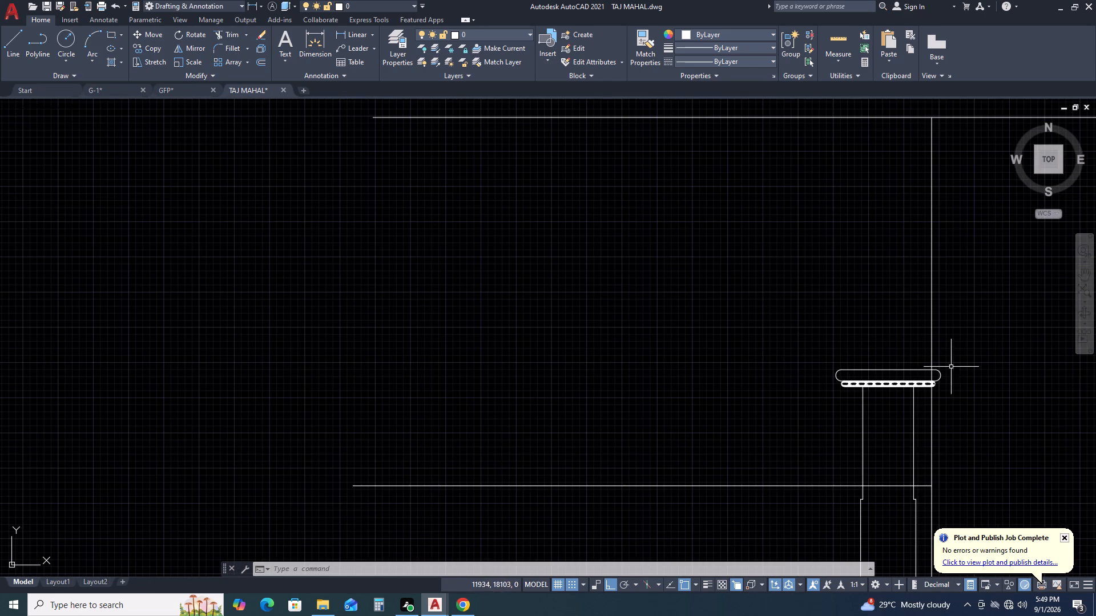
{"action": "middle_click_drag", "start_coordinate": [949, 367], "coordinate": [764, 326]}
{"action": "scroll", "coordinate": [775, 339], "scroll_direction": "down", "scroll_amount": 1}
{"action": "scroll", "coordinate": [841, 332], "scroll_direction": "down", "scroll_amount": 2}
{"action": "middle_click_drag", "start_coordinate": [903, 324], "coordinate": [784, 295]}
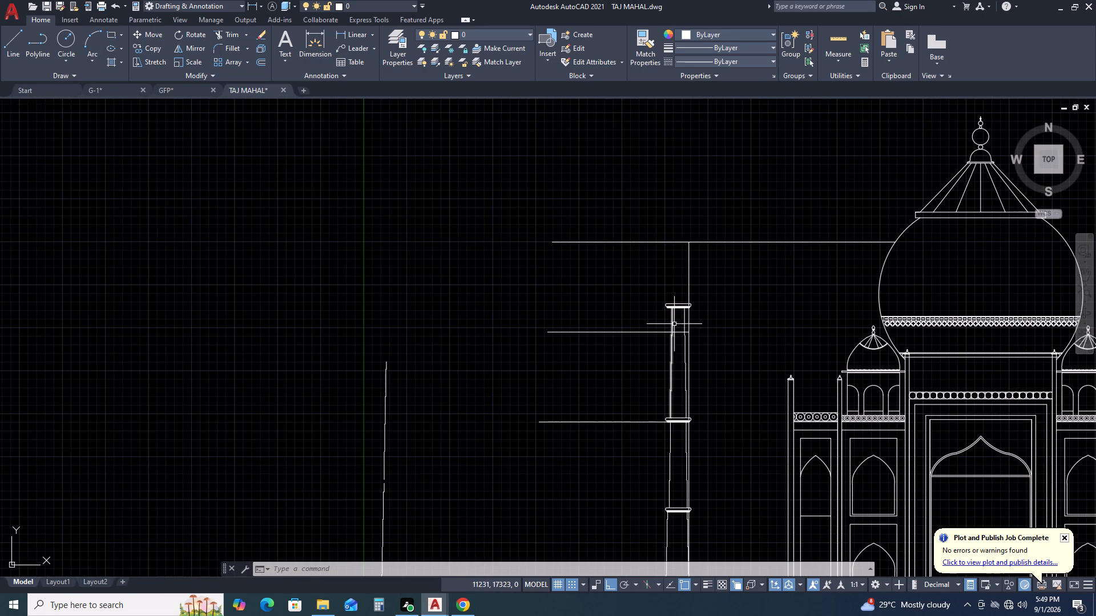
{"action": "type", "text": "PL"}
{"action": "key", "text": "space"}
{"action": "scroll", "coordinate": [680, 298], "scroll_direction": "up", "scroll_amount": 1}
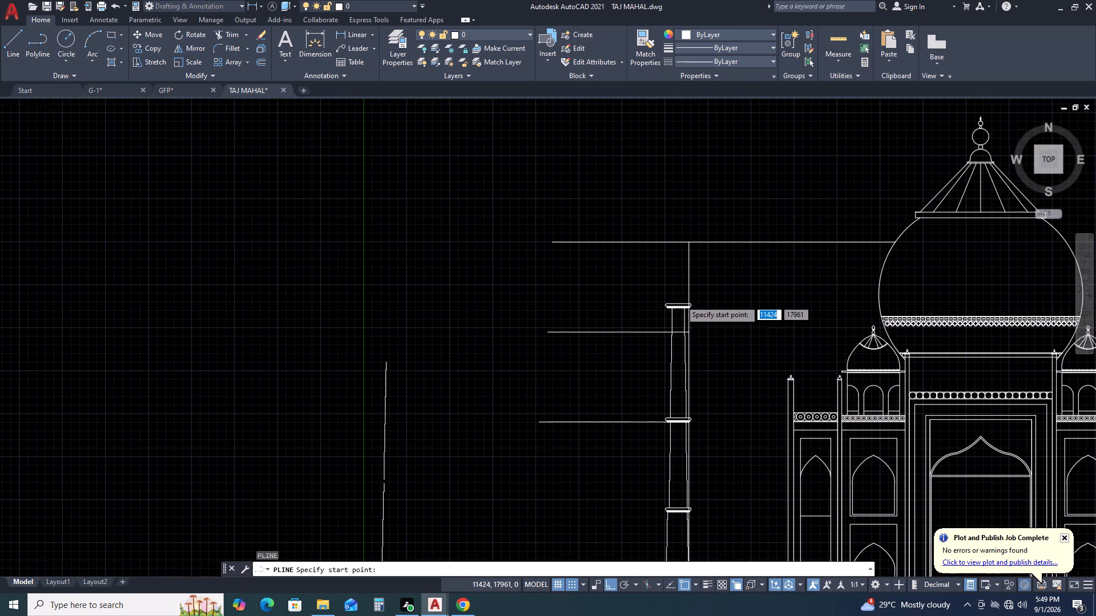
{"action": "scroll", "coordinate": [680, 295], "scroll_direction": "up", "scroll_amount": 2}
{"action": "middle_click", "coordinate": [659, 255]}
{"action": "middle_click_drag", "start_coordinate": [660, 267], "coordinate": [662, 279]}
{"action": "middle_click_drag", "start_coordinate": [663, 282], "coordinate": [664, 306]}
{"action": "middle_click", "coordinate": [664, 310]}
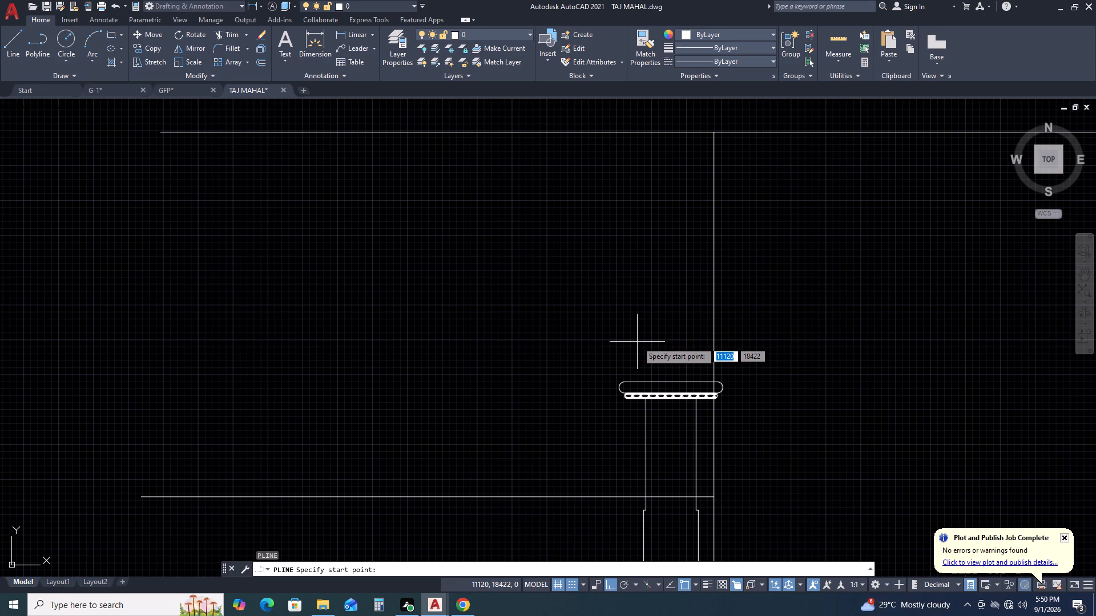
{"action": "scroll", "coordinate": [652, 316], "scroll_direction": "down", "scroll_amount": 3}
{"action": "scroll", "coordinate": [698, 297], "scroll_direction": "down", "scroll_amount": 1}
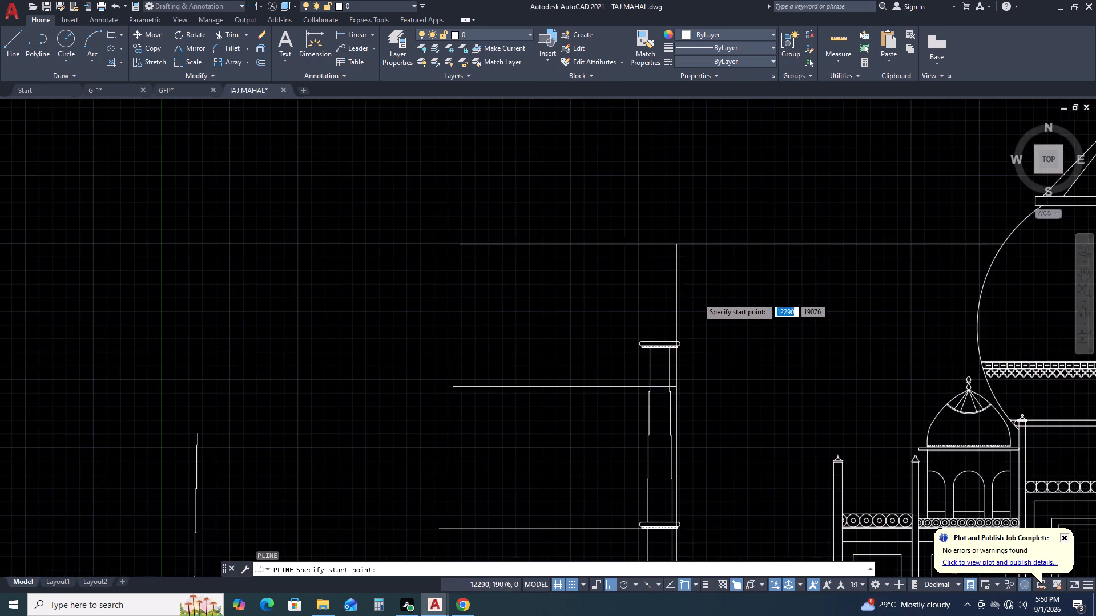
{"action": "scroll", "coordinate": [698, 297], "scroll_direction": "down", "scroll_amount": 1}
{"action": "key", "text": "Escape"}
Delete the rounded upper band of the cap below the top shaft stage: its top line, both end arcs and its bottom line.
{"action": "scroll", "coordinate": [671, 412], "scroll_direction": "up", "scroll_amount": 3}
{"action": "scroll", "coordinate": [722, 316], "scroll_direction": "up", "scroll_amount": 3}
{"action": "left_click_drag", "start_coordinate": [721, 311], "coordinate": [718, 305]}
{"action": "left_click", "coordinate": [701, 280]}
{"action": "key", "text": "Delete"}
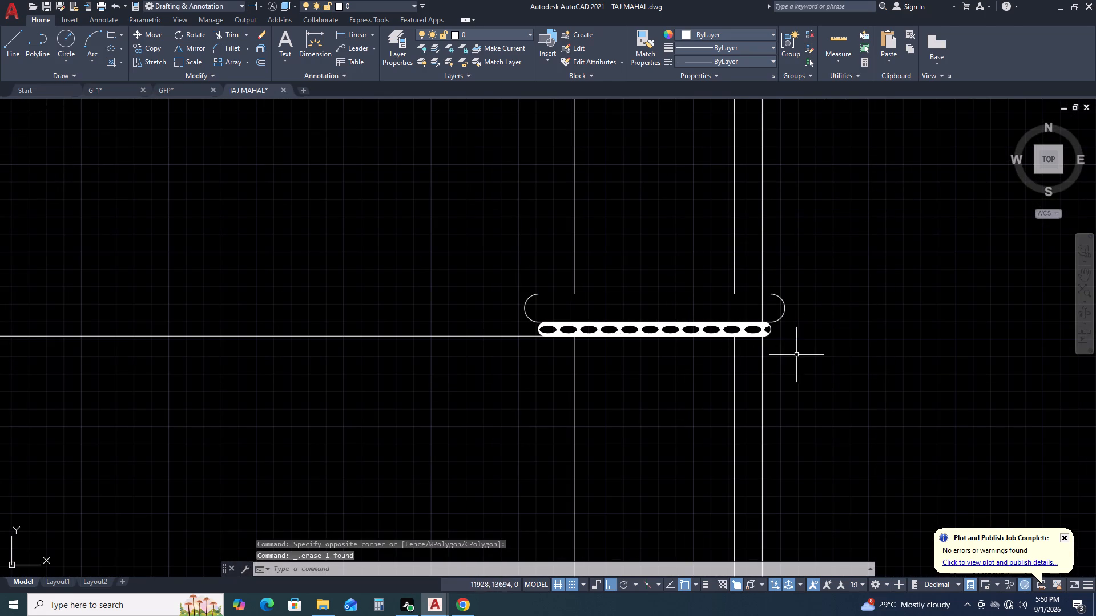
{"action": "left_click", "coordinate": [791, 289]}
{"action": "left_click", "coordinate": [782, 311]}
{"action": "key", "text": "Delete"}
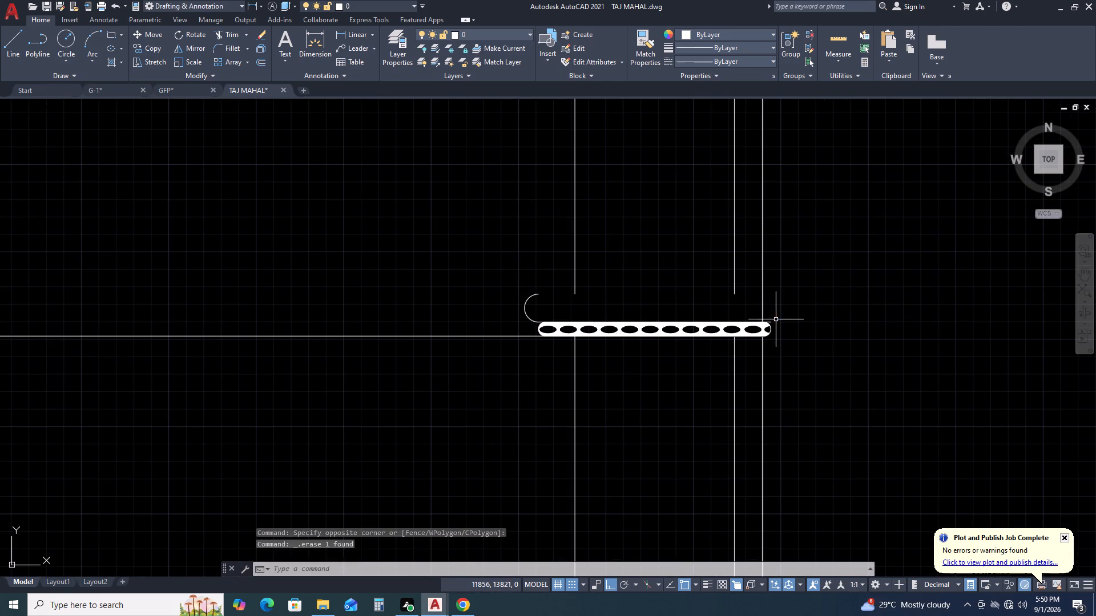
{"action": "left_click_drag", "start_coordinate": [543, 300], "coordinate": [537, 298]}
{"action": "left_click", "coordinate": [507, 273]}
{"action": "key", "text": "Delete"}
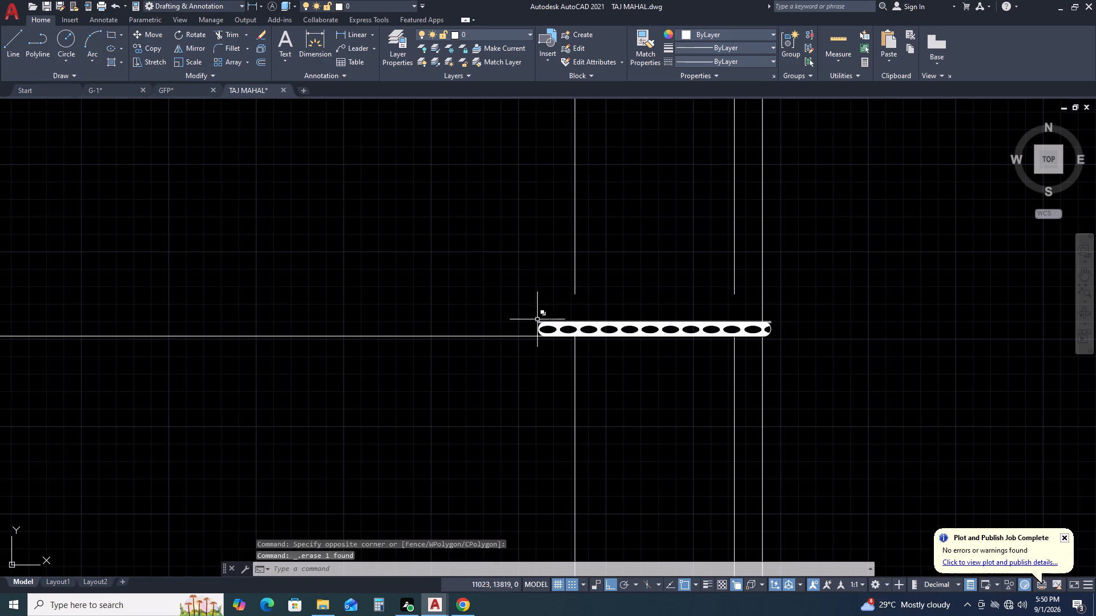
{"action": "left_click", "coordinate": [538, 322]}
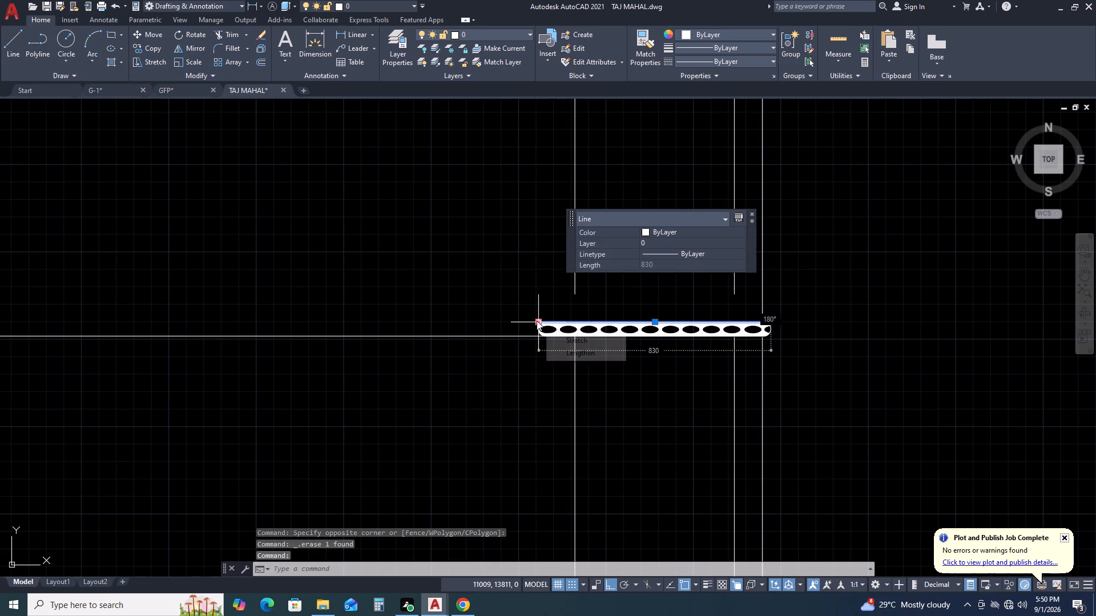
{"action": "key", "text": "Delete"}
{"action": "key", "text": "Delete"}
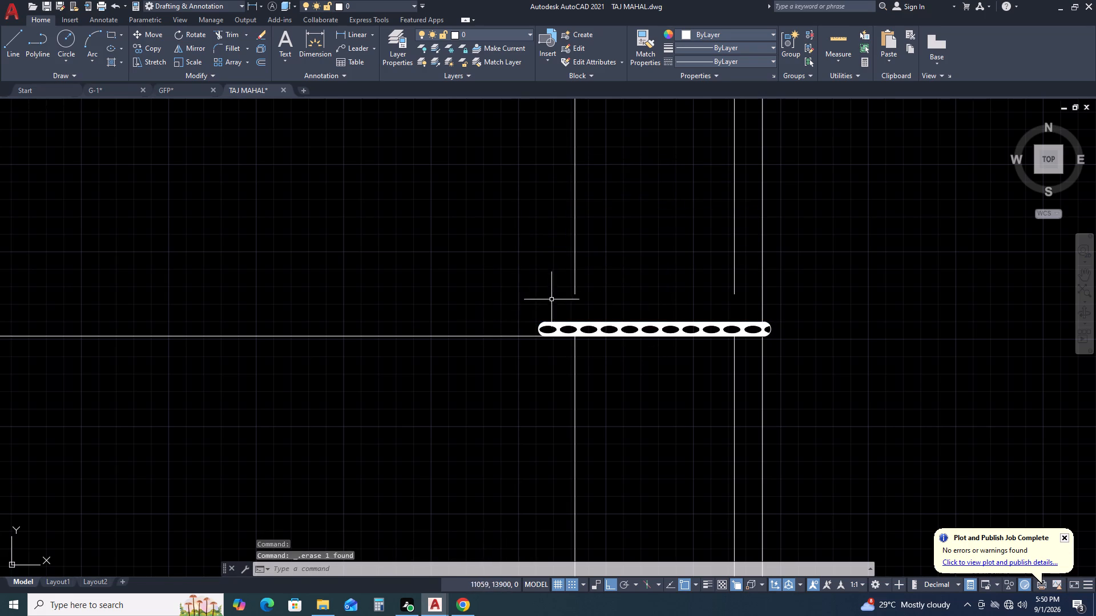
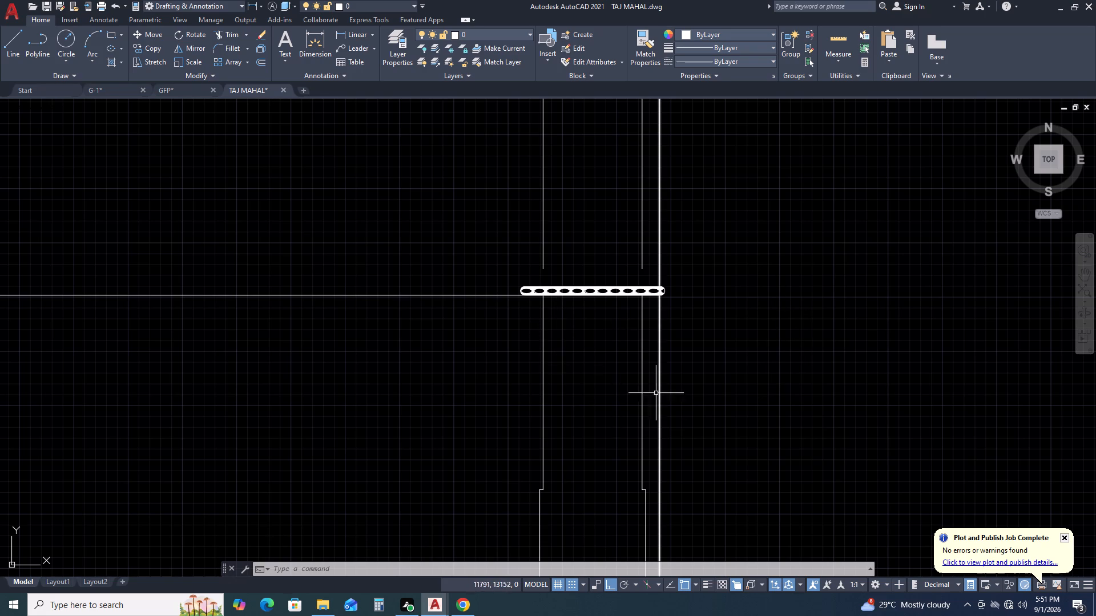
Delete the rounded upper band of the minaret's lowest cap: its right arc, top line, bottom line and left arc.
{"action": "scroll", "coordinate": [640, 275], "scroll_direction": "down", "scroll_amount": 2}
{"action": "middle_click_drag", "start_coordinate": [768, 336], "coordinate": [720, 262]}
{"action": "scroll", "coordinate": [617, 433], "scroll_direction": "up", "scroll_amount": 2}
{"action": "scroll", "coordinate": [614, 292], "scroll_direction": "down", "scroll_amount": 2}
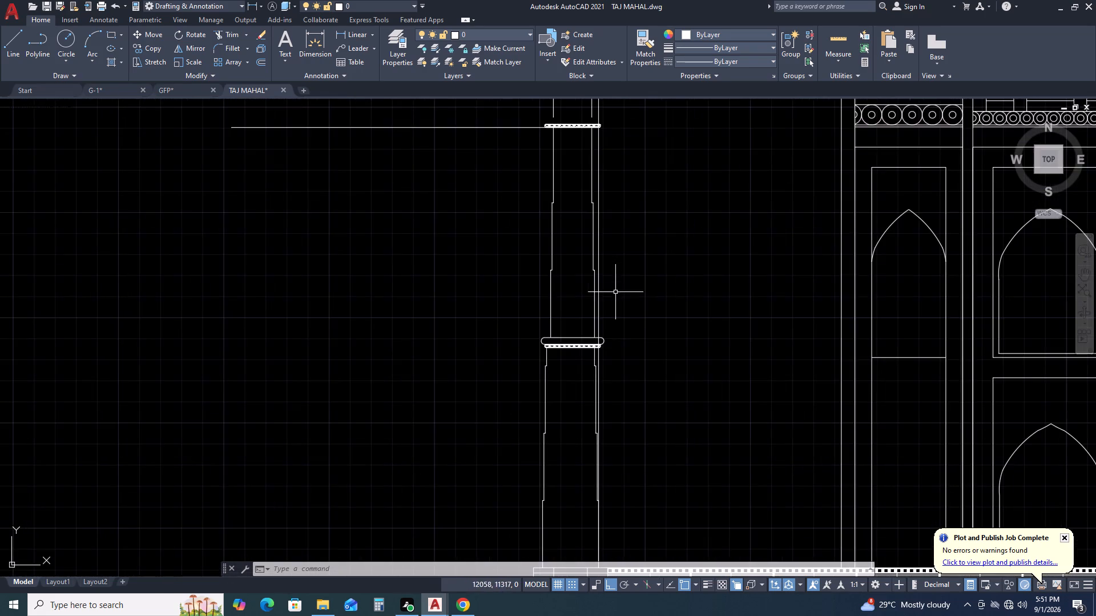
{"action": "scroll", "coordinate": [575, 360], "scroll_direction": "up", "scroll_amount": 2}
{"action": "scroll", "coordinate": [631, 285], "scroll_direction": "up", "scroll_amount": 3}
{"action": "scroll", "coordinate": [672, 293], "scroll_direction": "down", "scroll_amount": 8}
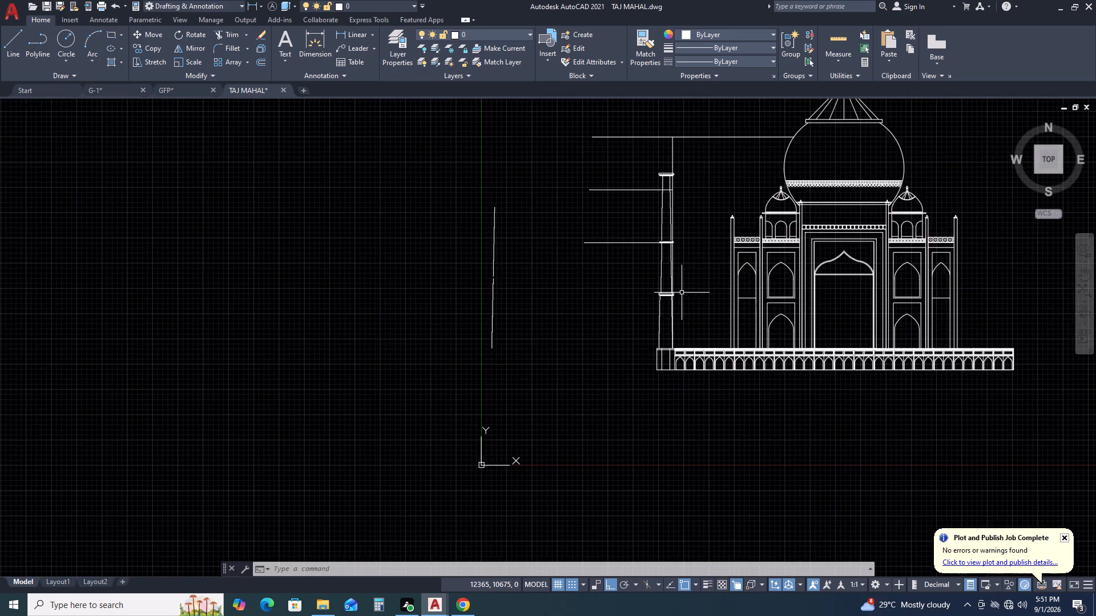
{"action": "scroll", "coordinate": [679, 294], "scroll_direction": "up", "scroll_amount": 7}
{"action": "middle_click_drag", "start_coordinate": [611, 233], "coordinate": [635, 335]}
{"action": "scroll", "coordinate": [556, 346], "scroll_direction": "up", "scroll_amount": 1}
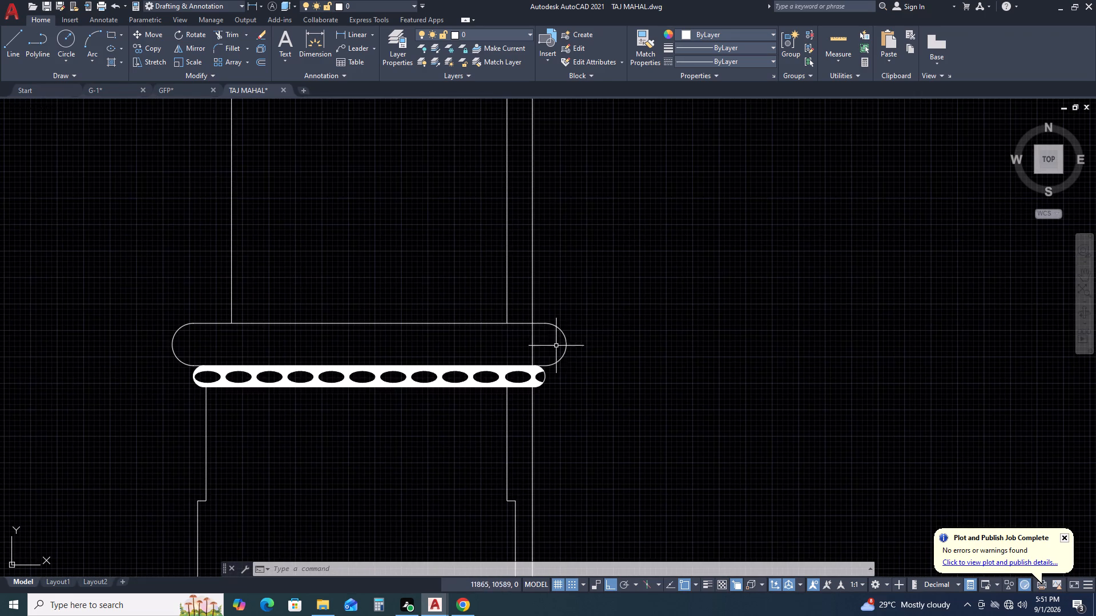
{"action": "scroll", "coordinate": [556, 346], "scroll_direction": "up", "scroll_amount": 2}
{"action": "left_click", "coordinate": [621, 286]}
{"action": "left_click", "coordinate": [546, 443]}
{"action": "key", "text": "Delete"}
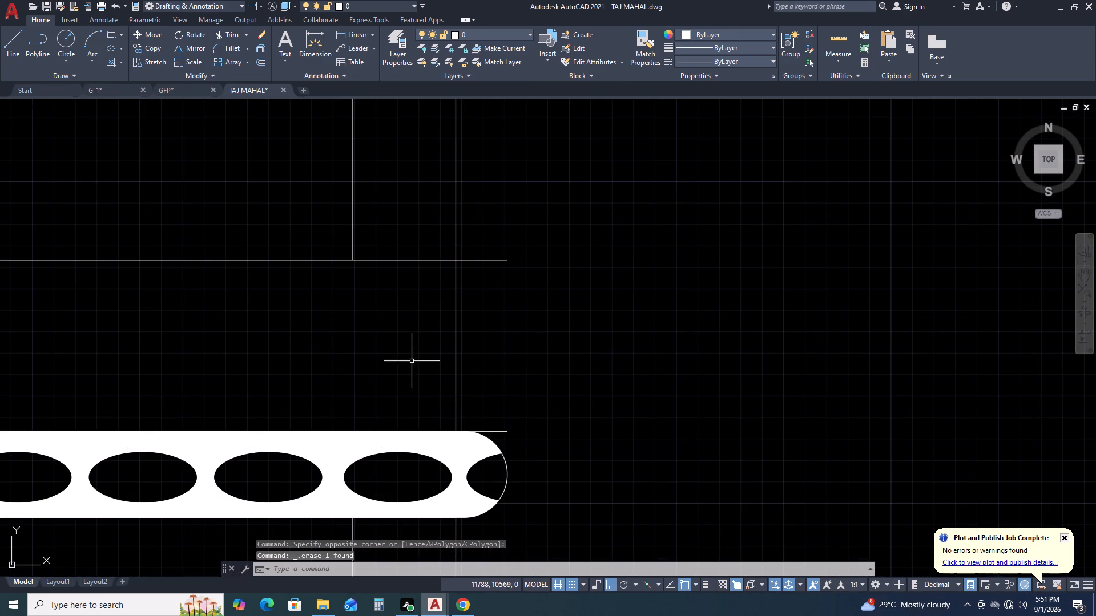
{"action": "left_click_drag", "start_coordinate": [416, 237], "coordinate": [413, 244]}
{"action": "left_click_drag", "start_coordinate": [393, 283], "coordinate": [392, 291]}
{"action": "key", "text": "Delete"}
{"action": "scroll", "coordinate": [591, 377], "scroll_direction": "down", "scroll_amount": 4}
{"action": "scroll", "coordinate": [594, 380], "scroll_direction": "up", "scroll_amount": 3}
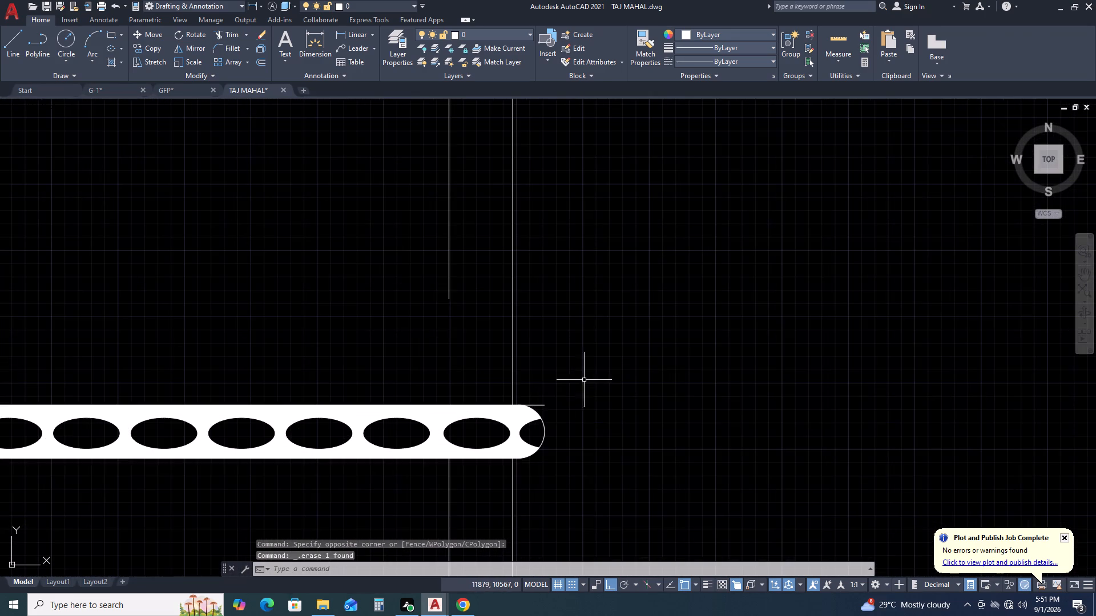
{"action": "left_click", "coordinate": [541, 405]}
{"action": "key", "text": "Delete"}
{"action": "scroll", "coordinate": [663, 408], "scroll_direction": "down", "scroll_amount": 5}
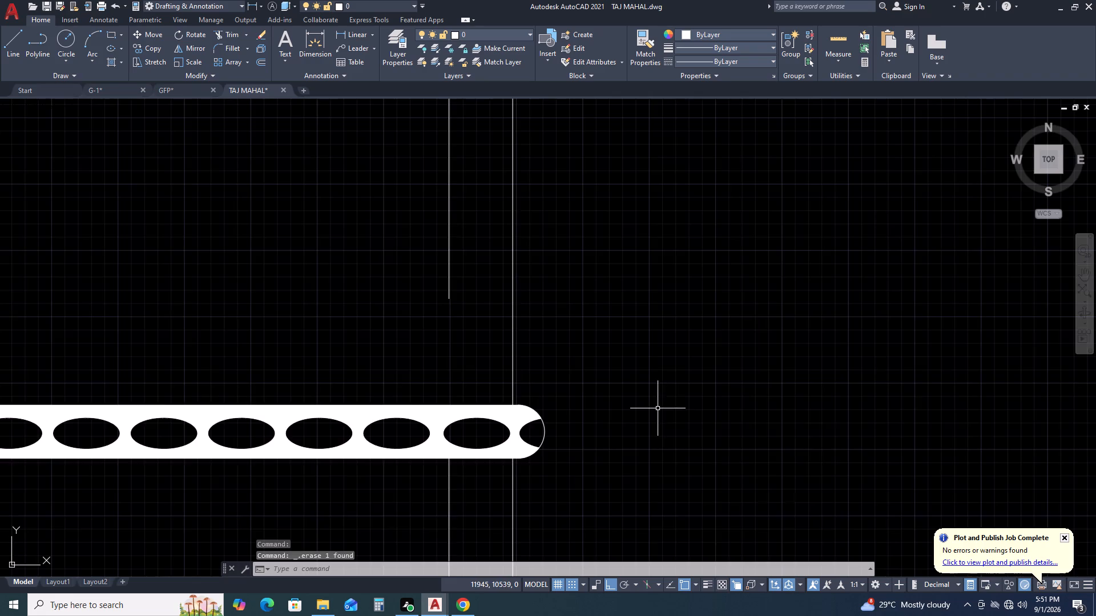
{"action": "scroll", "coordinate": [538, 391], "scroll_direction": "up", "scroll_amount": 4}
{"action": "left_click_drag", "start_coordinate": [755, 446], "coordinate": [729, 433]}
{"action": "left_click", "coordinate": [671, 400]}
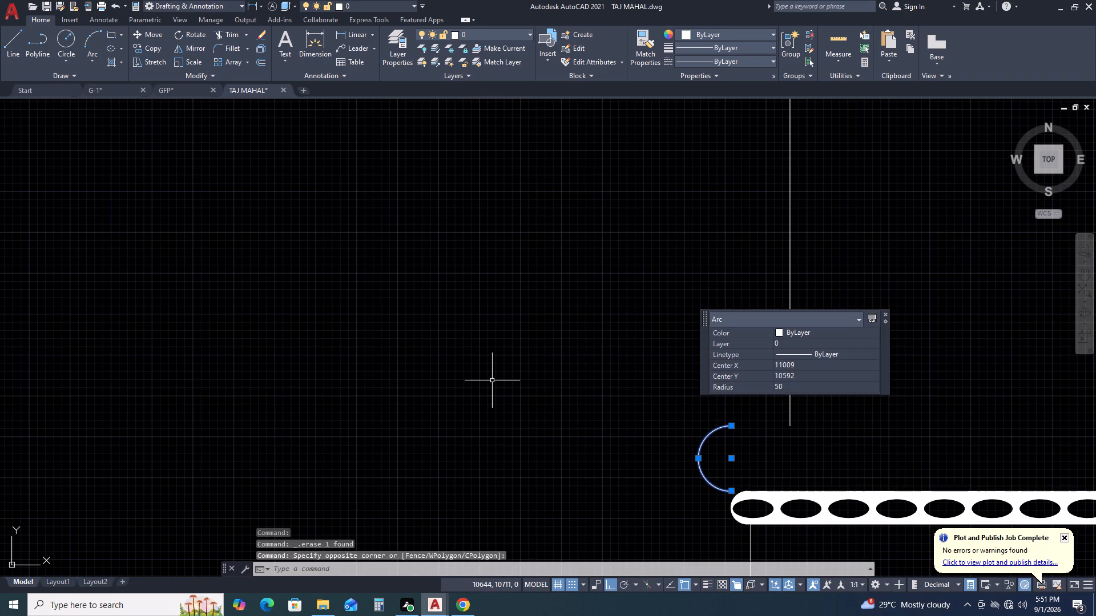
{"action": "key", "text": "Delete"}
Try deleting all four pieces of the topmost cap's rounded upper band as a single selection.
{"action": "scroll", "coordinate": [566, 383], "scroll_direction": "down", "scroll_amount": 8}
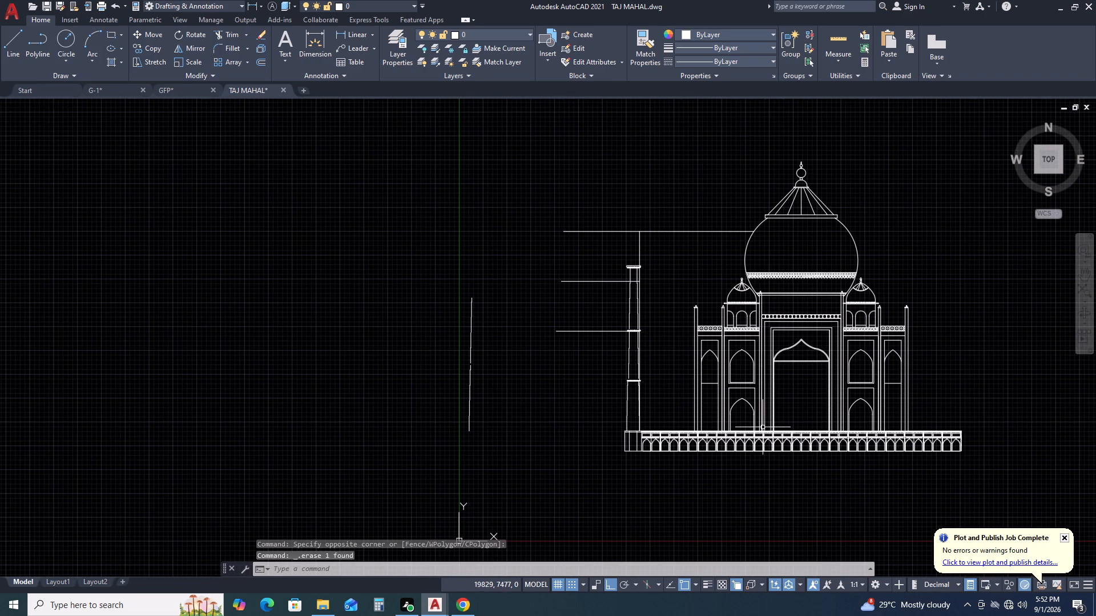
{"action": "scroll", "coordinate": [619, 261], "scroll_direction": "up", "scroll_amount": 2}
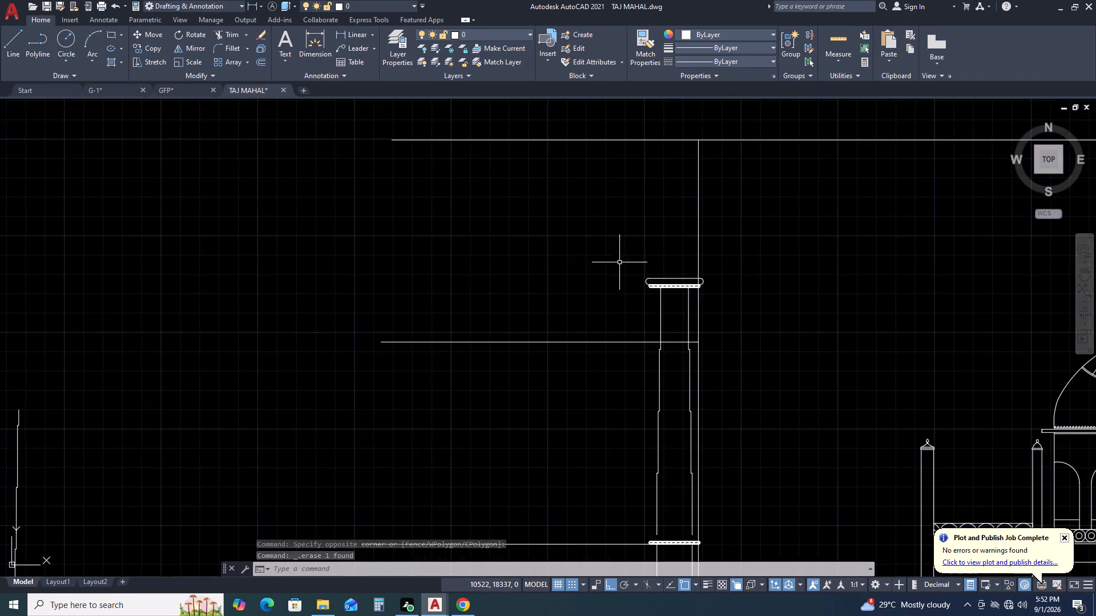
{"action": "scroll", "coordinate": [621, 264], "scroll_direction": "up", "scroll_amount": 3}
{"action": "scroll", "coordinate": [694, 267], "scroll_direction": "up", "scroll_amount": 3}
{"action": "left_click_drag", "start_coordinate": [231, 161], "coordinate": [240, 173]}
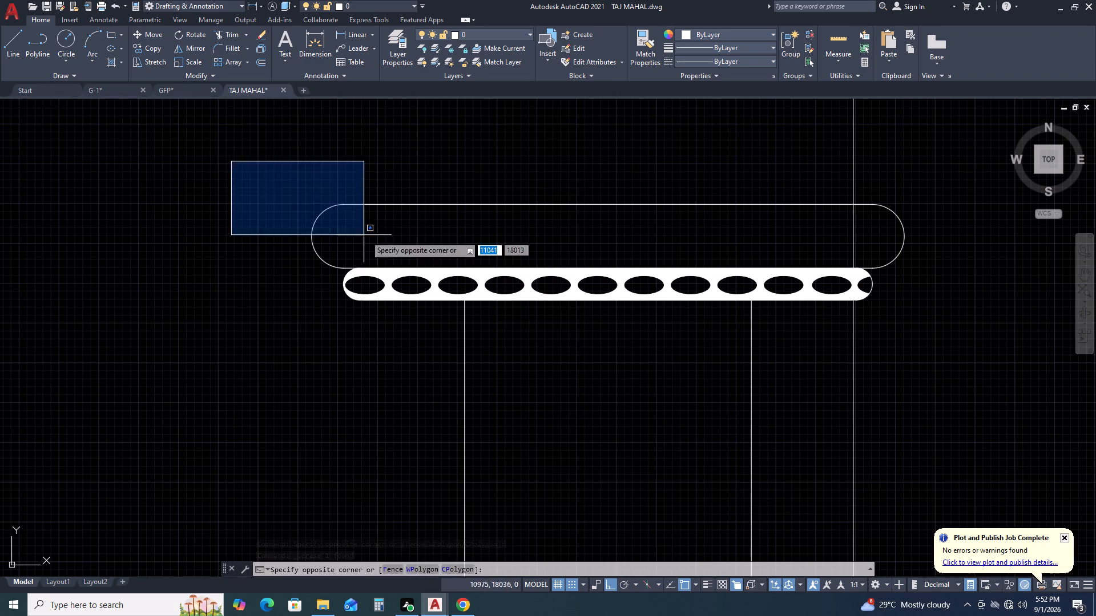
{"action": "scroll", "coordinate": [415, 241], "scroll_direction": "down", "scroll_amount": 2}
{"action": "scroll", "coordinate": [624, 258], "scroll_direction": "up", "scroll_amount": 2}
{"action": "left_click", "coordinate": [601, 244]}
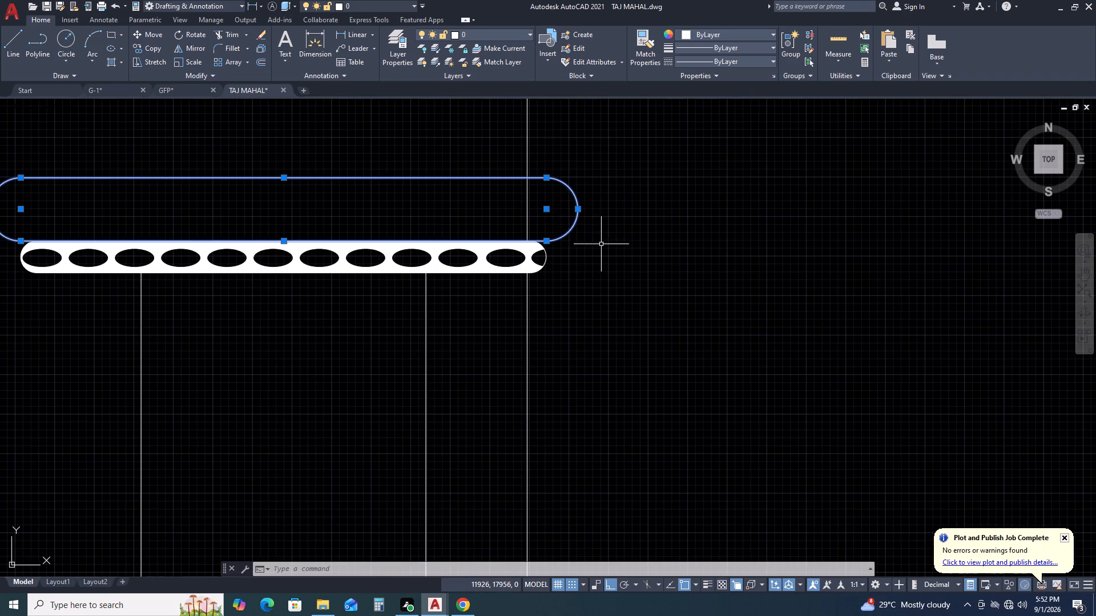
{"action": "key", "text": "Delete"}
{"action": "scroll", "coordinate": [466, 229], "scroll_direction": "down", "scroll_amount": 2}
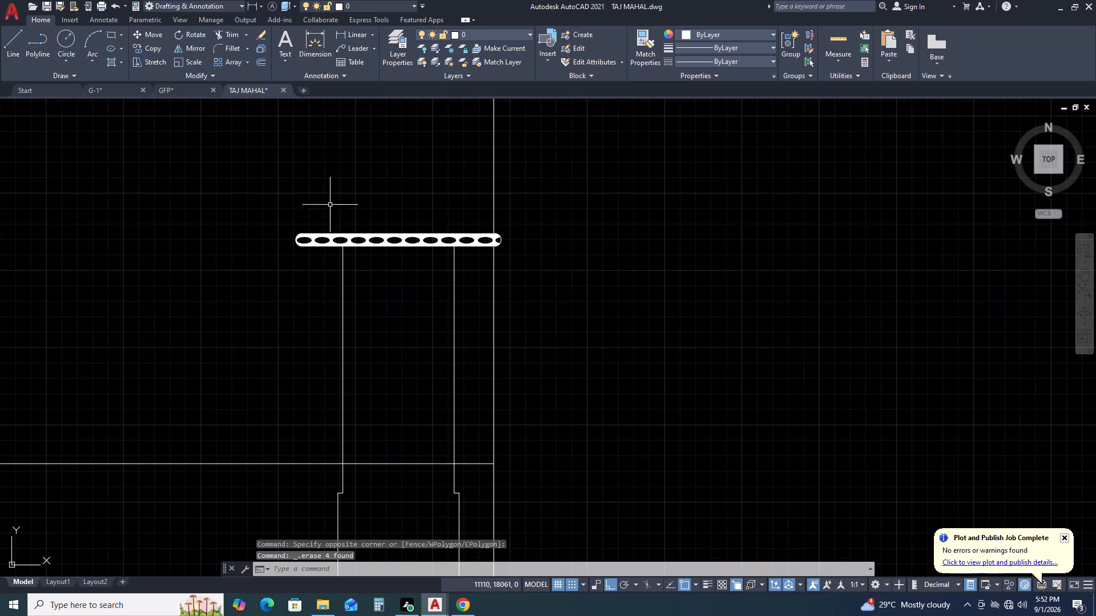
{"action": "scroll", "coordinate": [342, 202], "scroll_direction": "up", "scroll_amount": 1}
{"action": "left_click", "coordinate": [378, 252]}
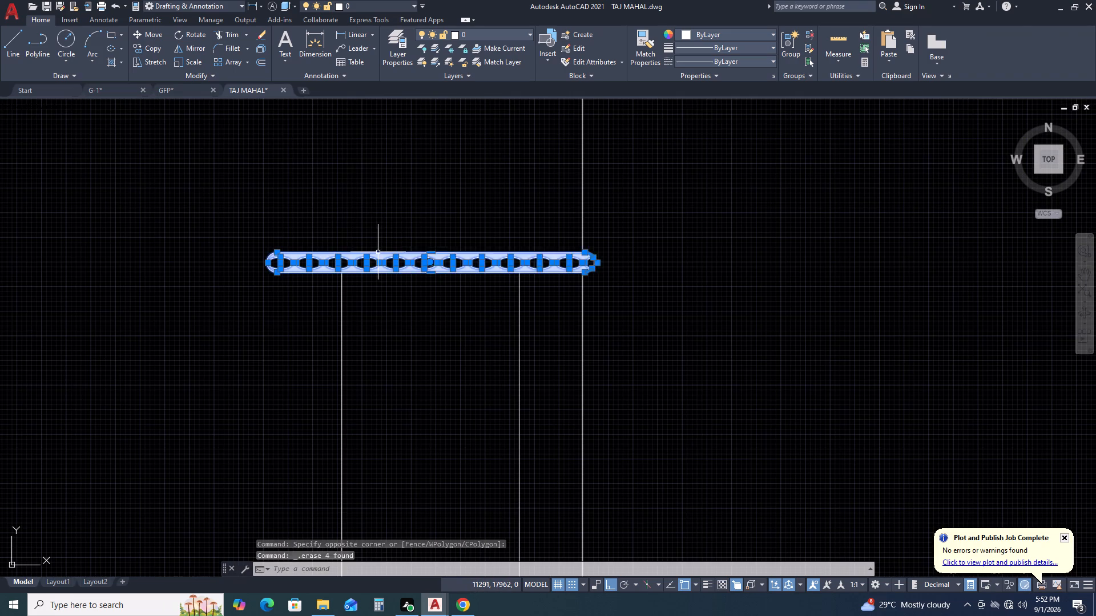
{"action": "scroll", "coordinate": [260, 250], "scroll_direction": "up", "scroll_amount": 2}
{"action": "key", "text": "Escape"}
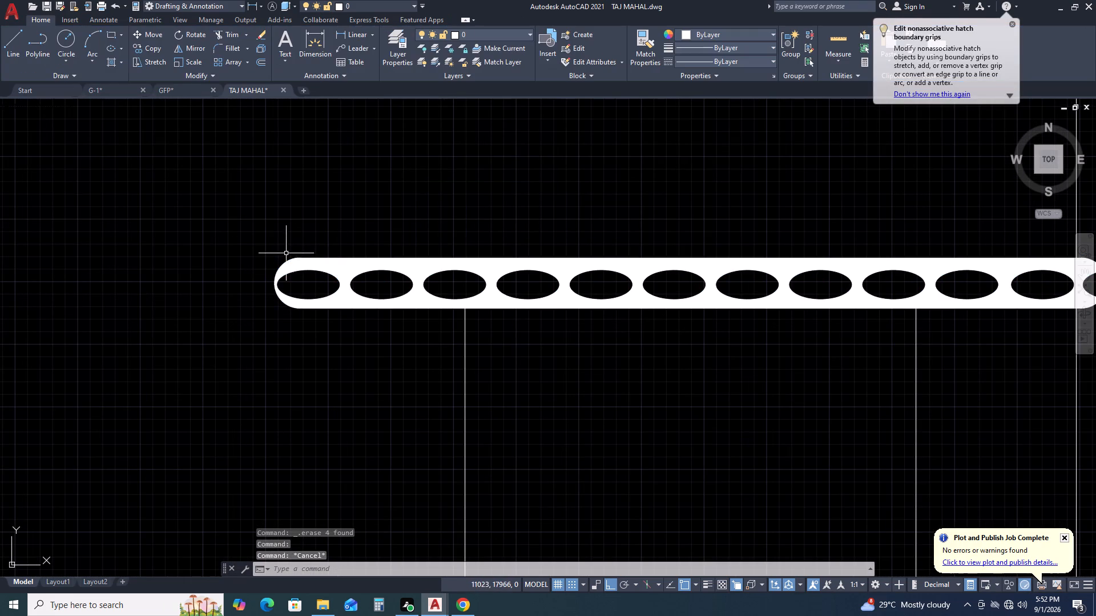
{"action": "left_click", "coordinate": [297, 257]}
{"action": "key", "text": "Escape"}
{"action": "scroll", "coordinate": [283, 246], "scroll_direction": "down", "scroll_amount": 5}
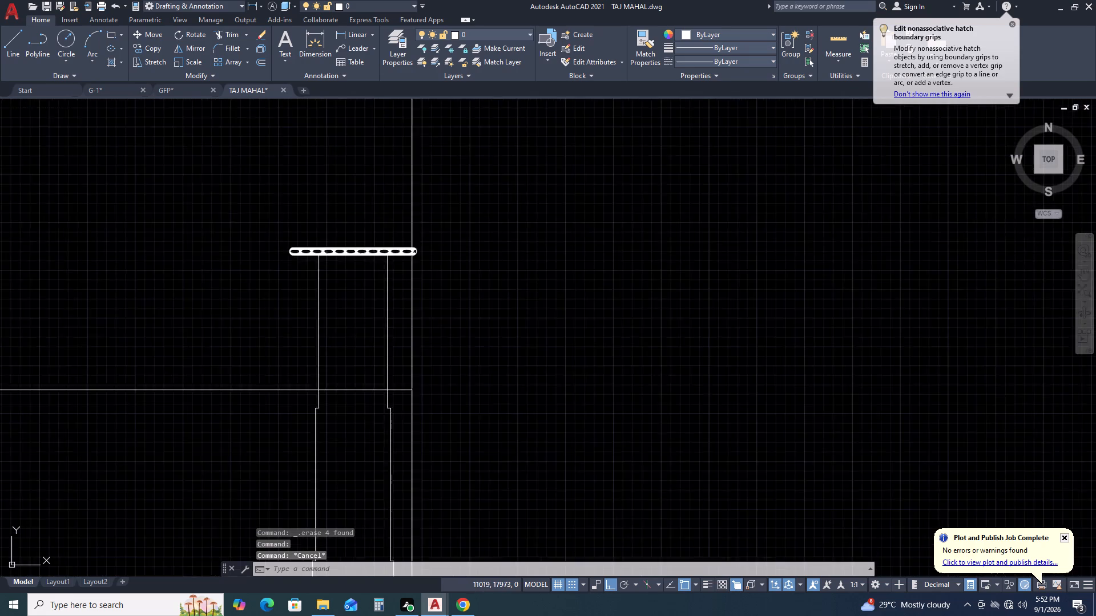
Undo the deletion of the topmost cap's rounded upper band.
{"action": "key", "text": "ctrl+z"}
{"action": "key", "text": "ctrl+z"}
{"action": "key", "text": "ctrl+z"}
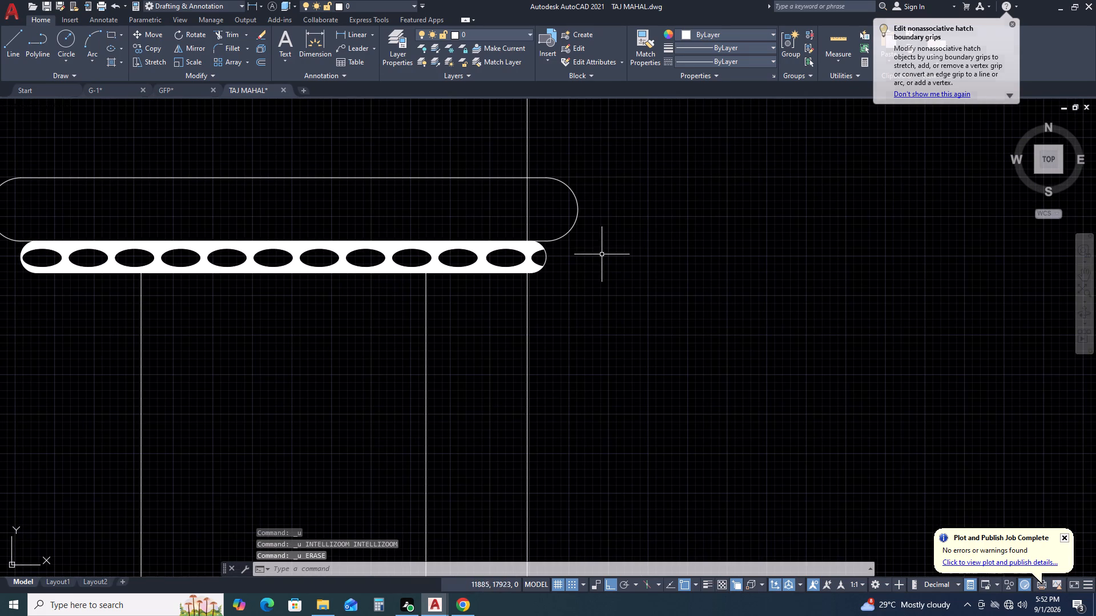
Delete the topmost cap's rounded upper band piece by piece: right arc, bottom line, top line and left arc.
{"action": "left_click_drag", "start_coordinate": [586, 149], "coordinate": [582, 155]}
{"action": "left_click", "coordinate": [556, 229]}
{"action": "key", "text": "Delete"}
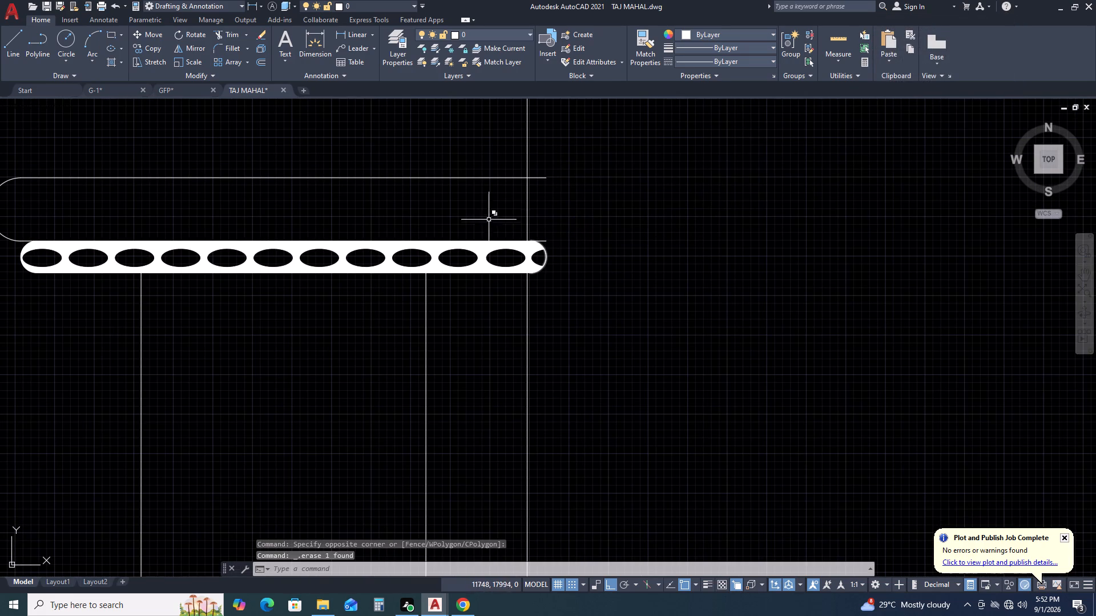
{"action": "scroll", "coordinate": [534, 244], "scroll_direction": "up", "scroll_amount": 2}
{"action": "left_click", "coordinate": [546, 234]}
{"action": "key", "text": "Delete"}
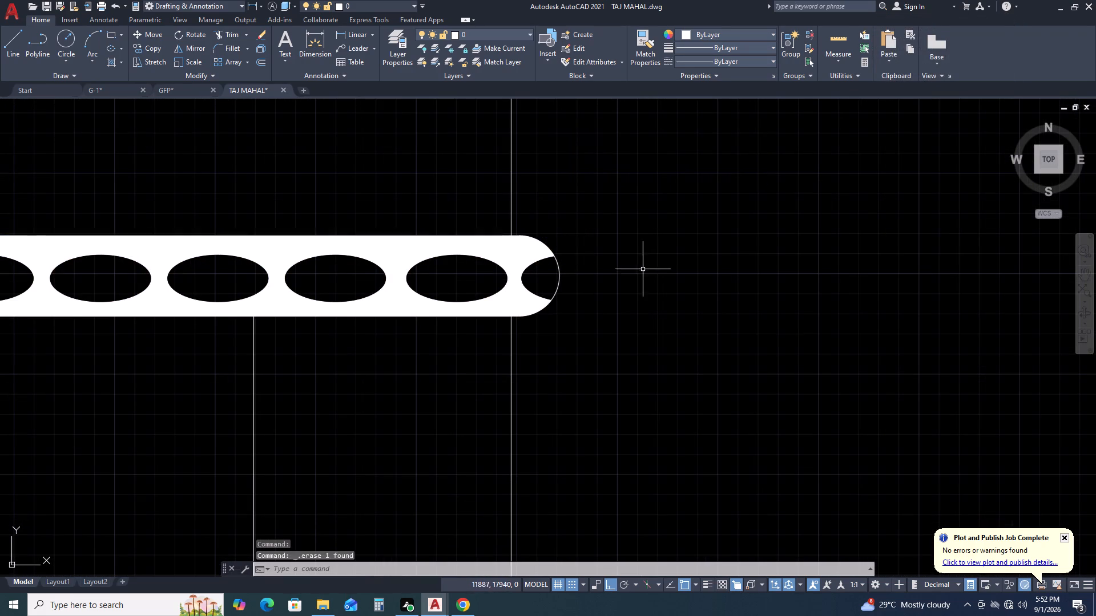
{"action": "scroll", "coordinate": [653, 269], "scroll_direction": "down", "scroll_amount": 3}
{"action": "scroll", "coordinate": [506, 226], "scroll_direction": "up", "scroll_amount": 2}
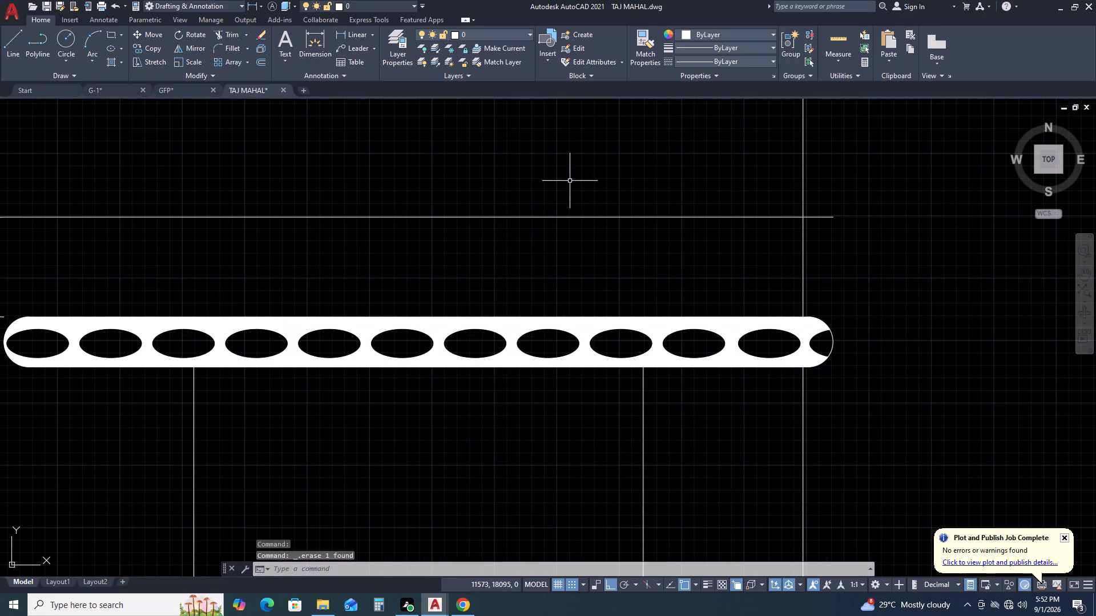
{"action": "left_click", "coordinate": [571, 180]}
{"action": "left_click", "coordinate": [413, 236]}
{"action": "key", "text": "Delete"}
{"action": "scroll", "coordinate": [424, 231], "scroll_direction": "down", "scroll_amount": 2}
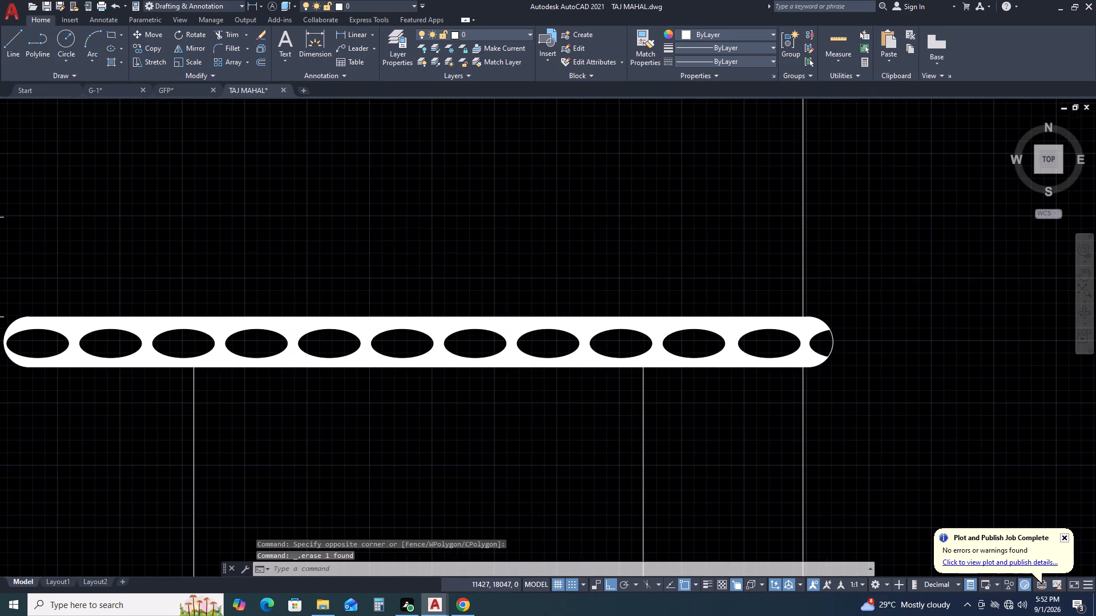
{"action": "scroll", "coordinate": [426, 230], "scroll_direction": "down", "scroll_amount": 2}
{"action": "scroll", "coordinate": [337, 224], "scroll_direction": "up", "scroll_amount": 3}
{"action": "left_click", "coordinate": [474, 243]}
{"action": "left_click", "coordinate": [436, 227]}
{"action": "key", "text": "Delete"}
{"action": "scroll", "coordinate": [478, 233], "scroll_direction": "down", "scroll_amount": 2}
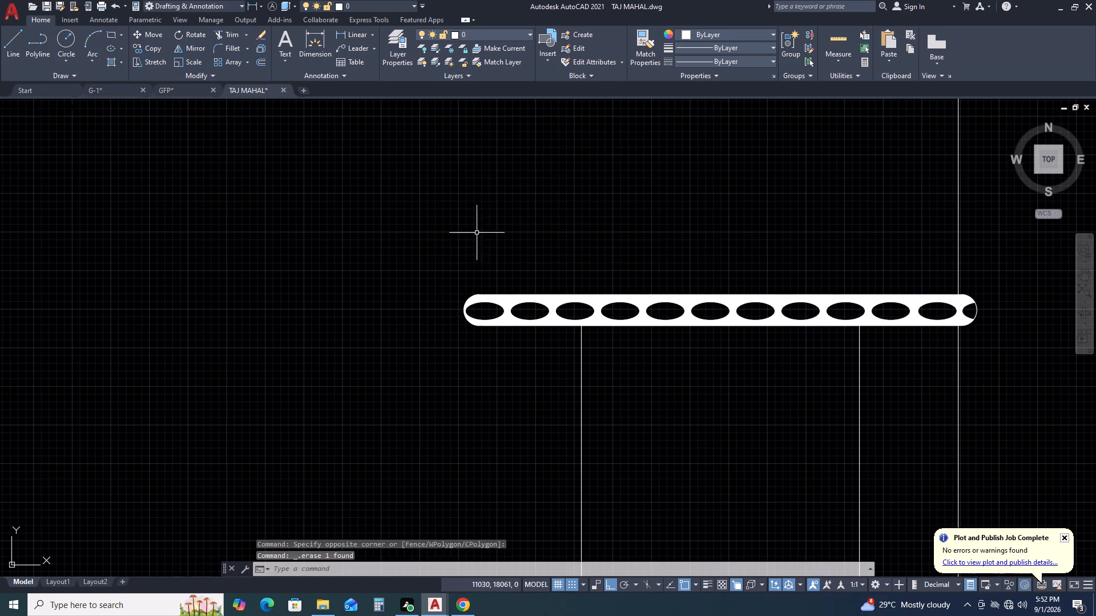
Examine the trimmed caps along the whole minaret, from the topmost cap down to the plinth.
{"action": "scroll", "coordinate": [478, 233], "scroll_direction": "down", "scroll_amount": 2}
{"action": "scroll", "coordinate": [594, 286], "scroll_direction": "down", "scroll_amount": 2}
{"action": "middle_click_drag", "start_coordinate": [633, 335], "coordinate": [439, 220]}
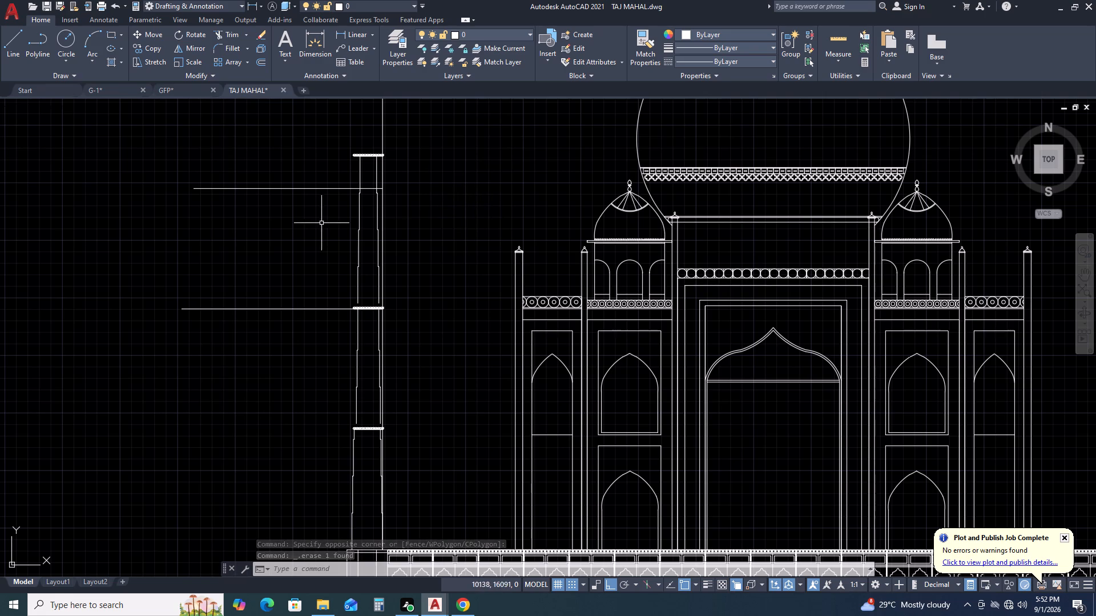
{"action": "scroll", "coordinate": [378, 241], "scroll_direction": "down", "scroll_amount": 1}
{"action": "middle_click_drag", "start_coordinate": [394, 317], "coordinate": [366, 204]}
{"action": "middle_click", "coordinate": [365, 197]}
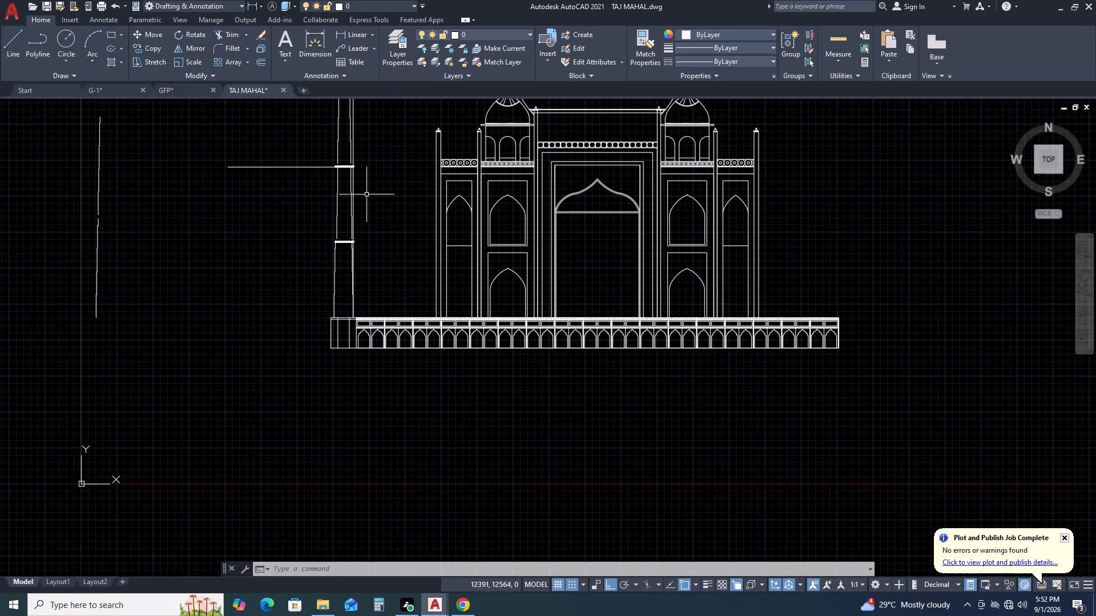
{"action": "middle_click_drag", "start_coordinate": [391, 301], "coordinate": [374, 206]}
{"action": "middle_click", "coordinate": [371, 190]}
{"action": "middle_click_drag", "start_coordinate": [320, 216], "coordinate": [350, 302]}
{"action": "middle_click", "coordinate": [354, 304]}
Draw a rectangle about 781 wide and 65 high on top of the minaret's lowest cap band.
{"action": "scroll", "coordinate": [336, 252], "scroll_direction": "up", "scroll_amount": 2}
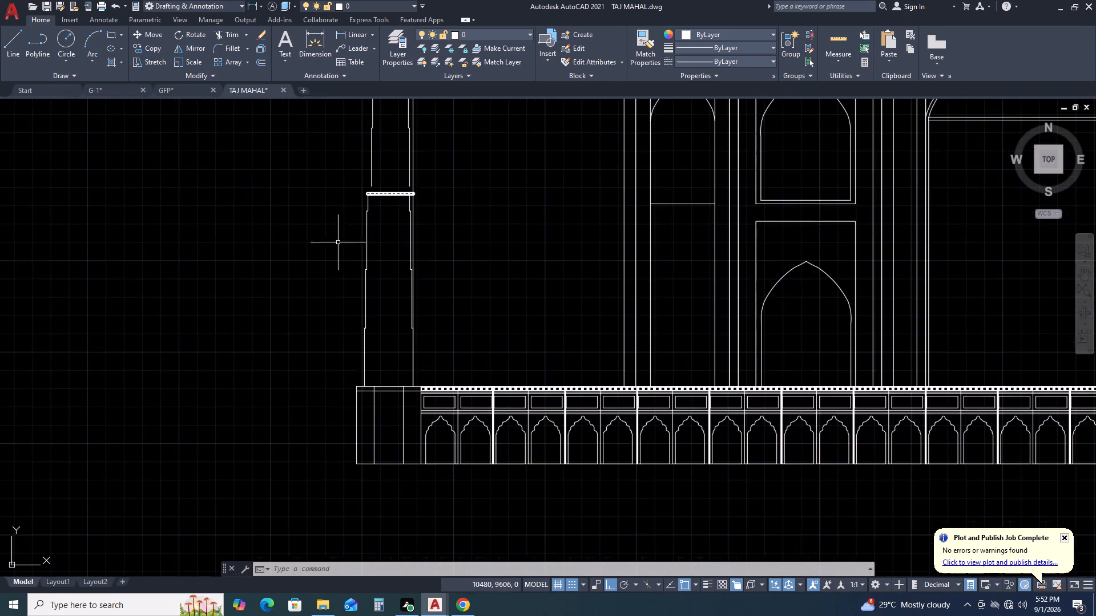
{"action": "scroll", "coordinate": [356, 187], "scroll_direction": "up", "scroll_amount": 3}
{"action": "middle_click", "coordinate": [405, 163]}
{"action": "middle_click_drag", "start_coordinate": [436, 242], "coordinate": [442, 266]}
{"action": "scroll", "coordinate": [453, 271], "scroll_direction": "up", "scroll_amount": 1}
{"action": "middle_click_drag", "start_coordinate": [445, 244], "coordinate": [473, 322]}
{"action": "middle_click_drag", "start_coordinate": [473, 324], "coordinate": [478, 334]}
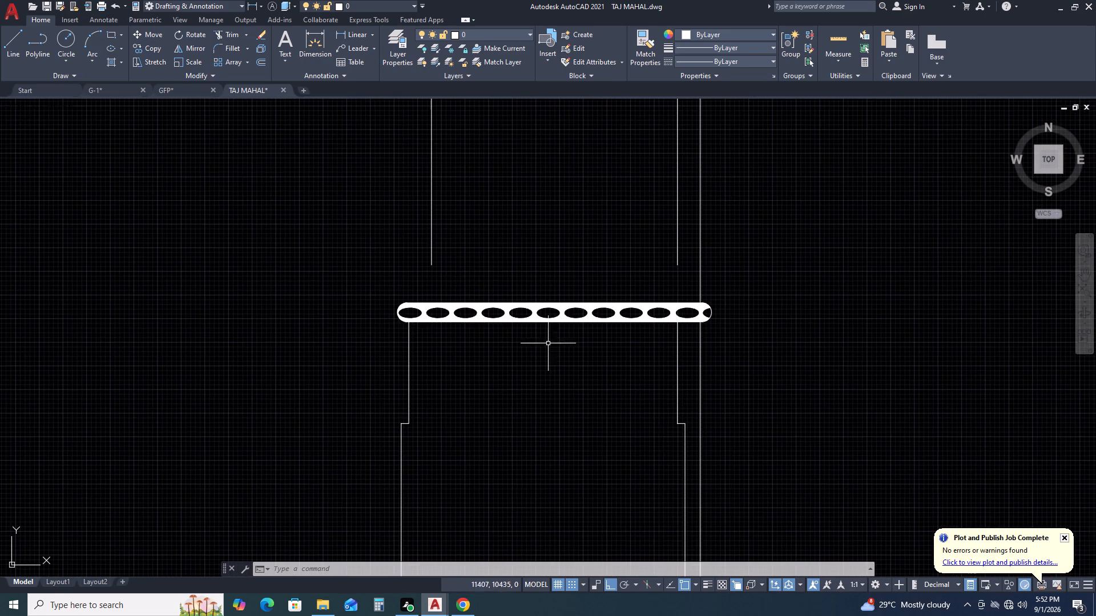
{"action": "scroll", "coordinate": [714, 311], "scroll_direction": "down", "scroll_amount": 5}
{"action": "scroll", "coordinate": [761, 315], "scroll_direction": "up", "scroll_amount": 3}
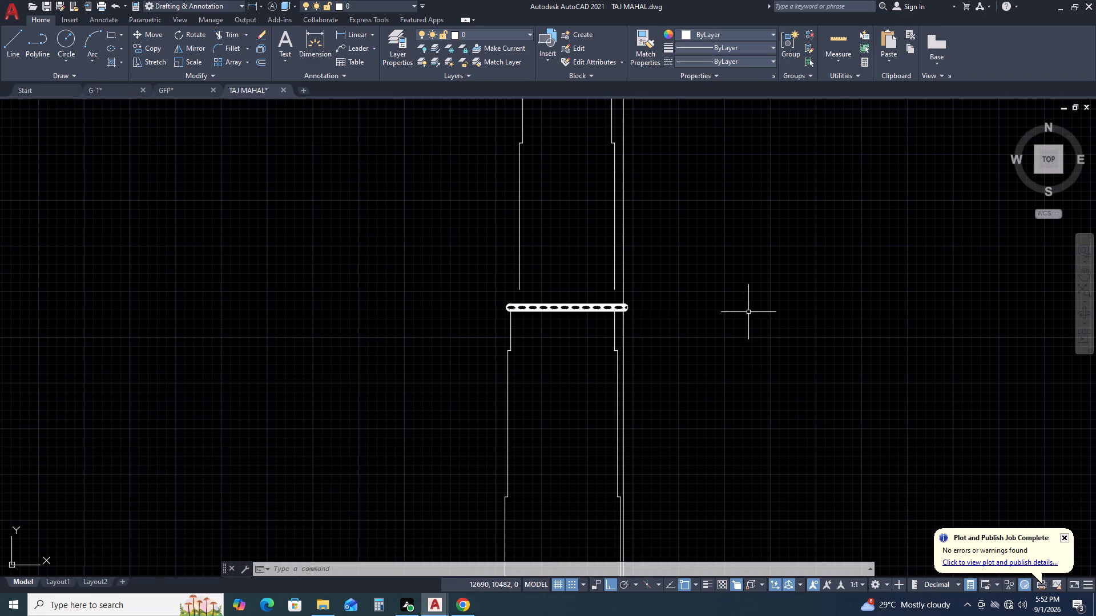
{"action": "key", "text": "r"}
{"action": "key", "text": "e"}
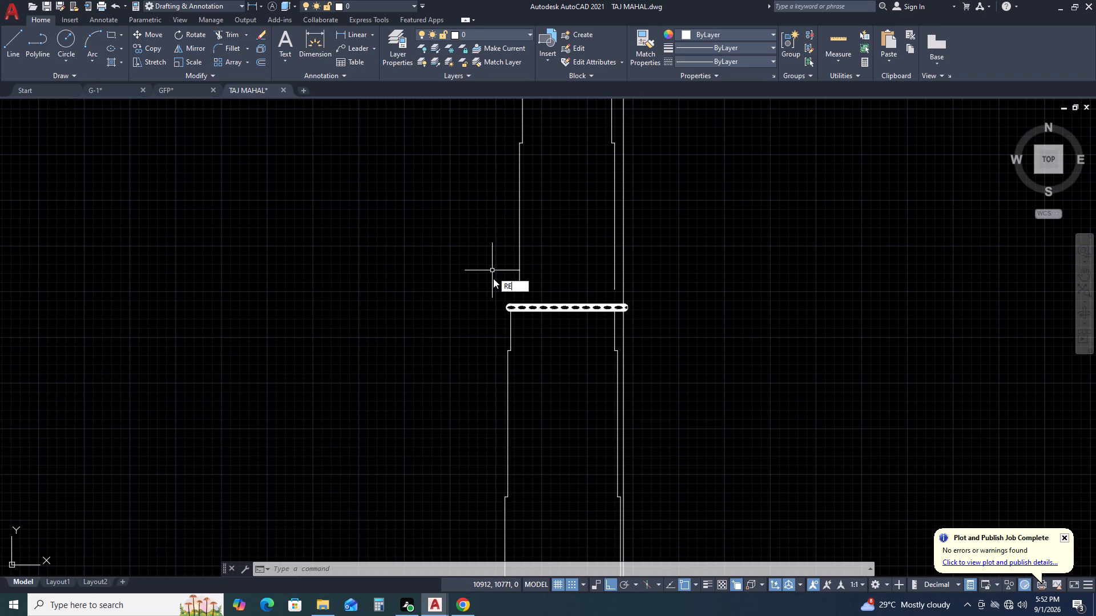
{"action": "key", "text": "c"}
{"action": "key", "text": "space"}
{"action": "scroll", "coordinate": [530, 290], "scroll_direction": "up", "scroll_amount": 3}
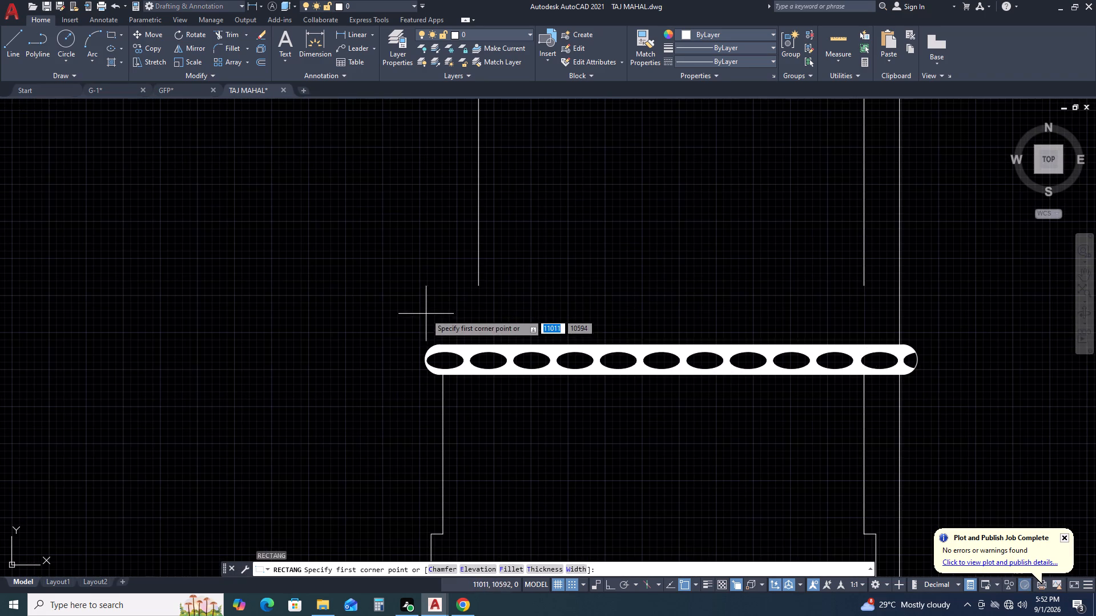
{"action": "left_click", "coordinate": [436, 306]}
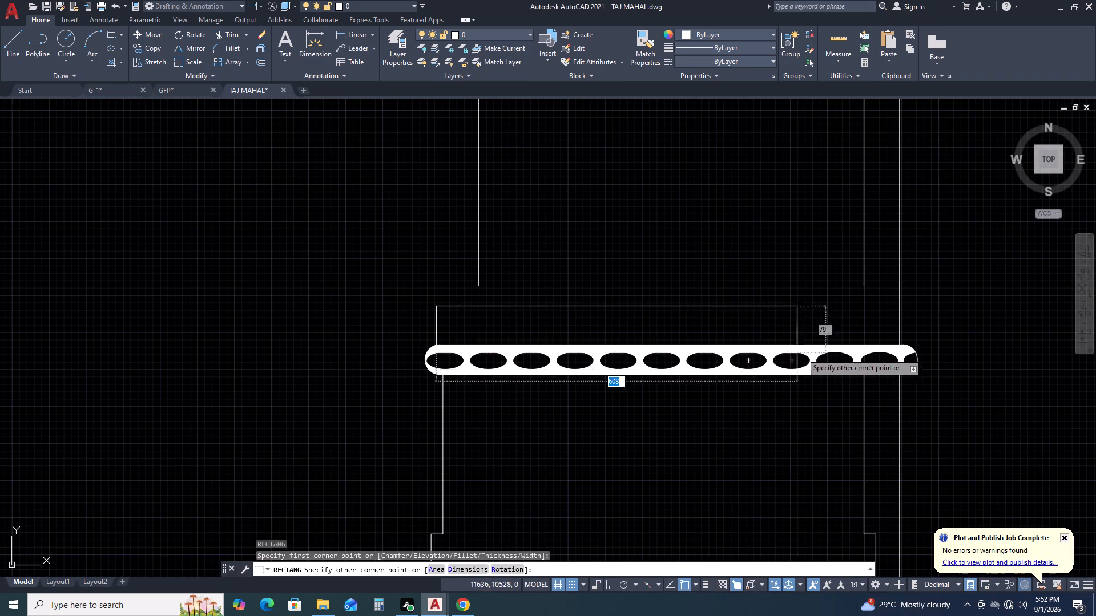
{"action": "scroll", "coordinate": [882, 360], "scroll_direction": "up", "scroll_amount": 2}
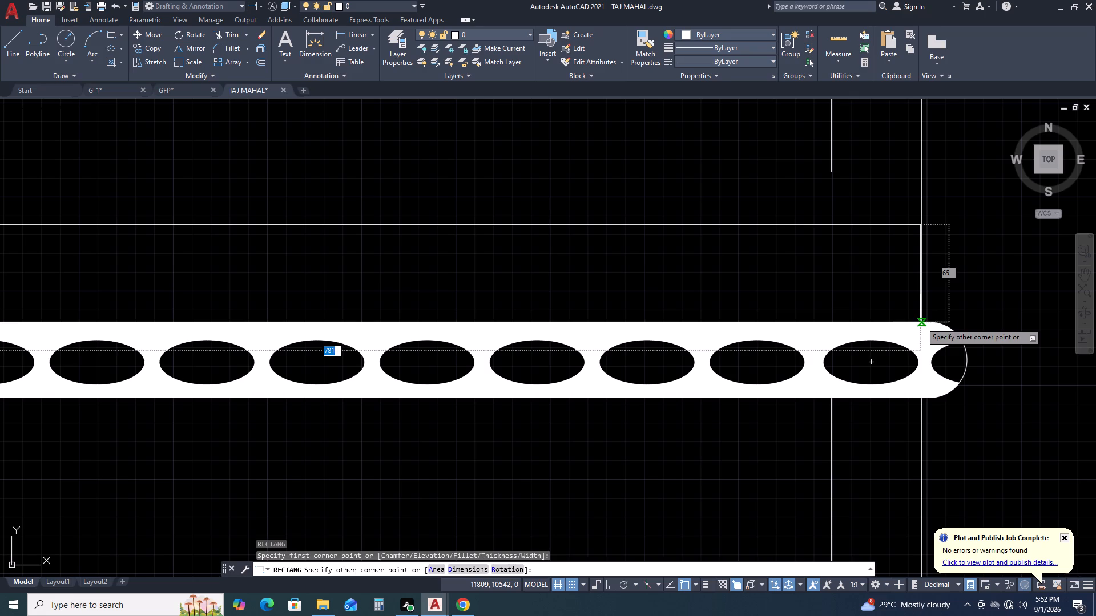
{"action": "left_click", "coordinate": [921, 322]}
{"action": "scroll", "coordinate": [558, 266], "scroll_direction": "down", "scroll_amount": 4}
{"action": "scroll", "coordinate": [718, 281], "scroll_direction": "up", "scroll_amount": 3}
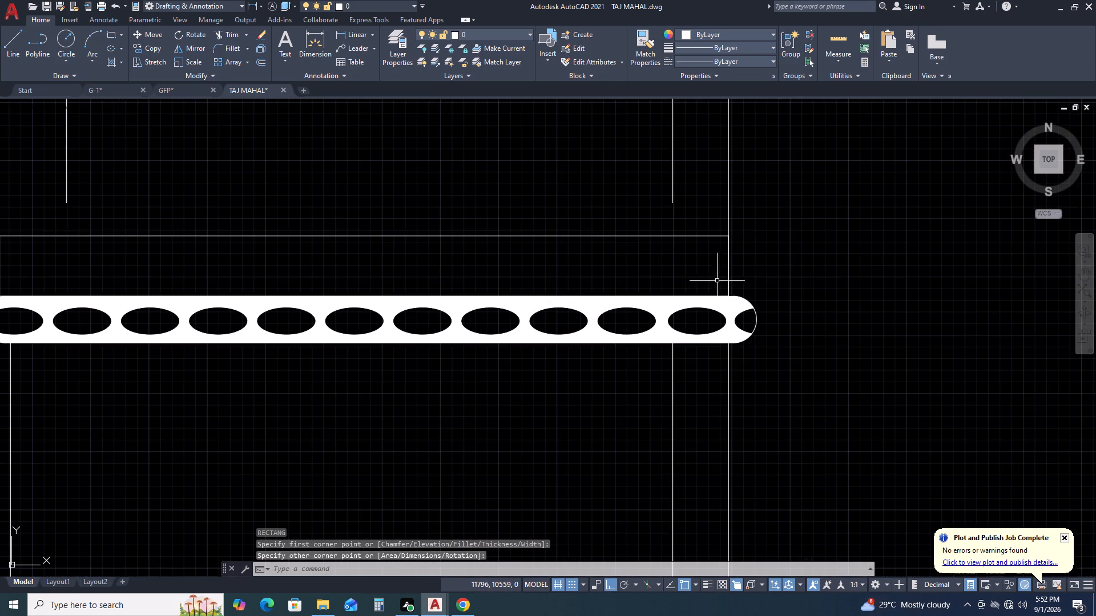
{"action": "scroll", "coordinate": [685, 257], "scroll_direction": "down", "scroll_amount": 2}
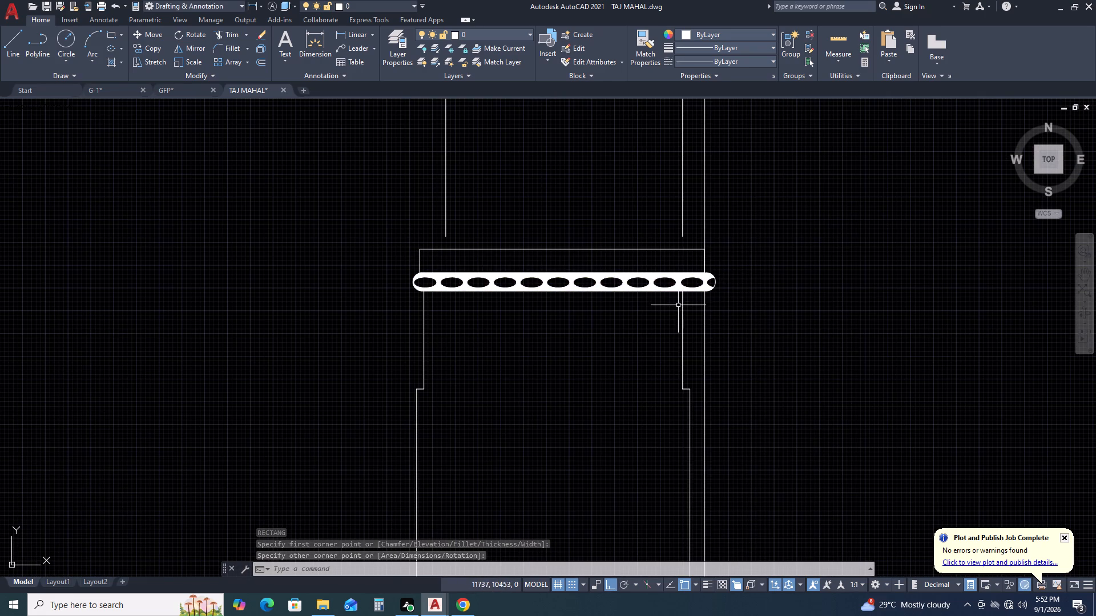
Move the lowest cap band together with its new rectangle straight left, clear of the minaret shaft.
{"action": "left_click", "coordinate": [348, 200]}
{"action": "left_click", "coordinate": [742, 334]}
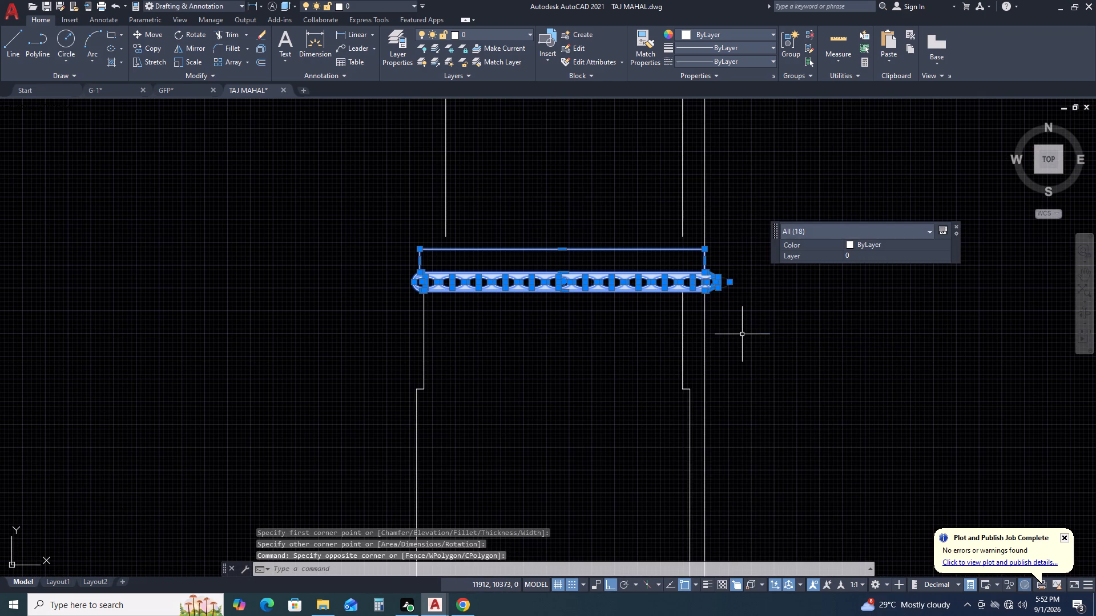
{"action": "key", "text": "m"}
{"action": "key", "text": "space"}
{"action": "left_click", "coordinate": [759, 317]}
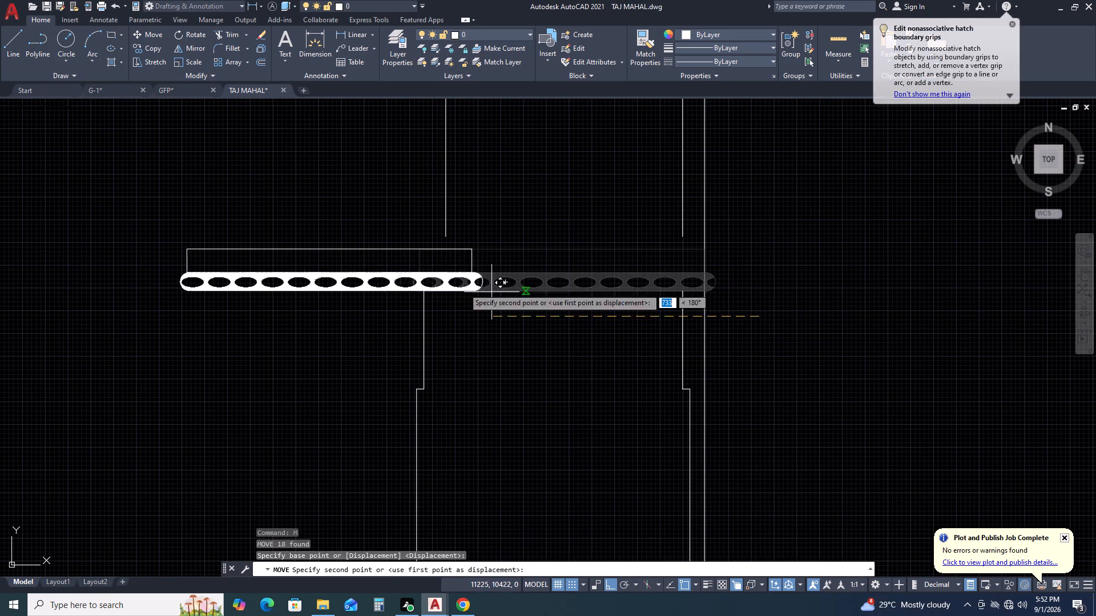
{"action": "left_click", "coordinate": [376, 278]}
Draw a horizontal line across the gap, closing the top of the lowest shaft stage beneath the removed cap.
{"action": "key", "text": "l"}
{"action": "key", "text": "space"}
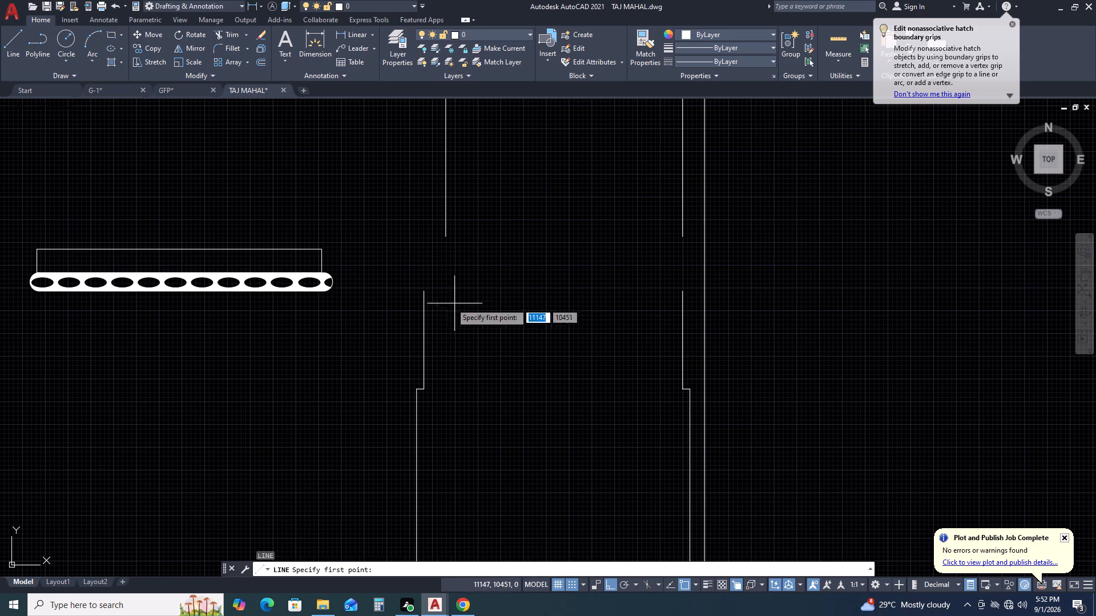
{"action": "left_click", "coordinate": [424, 289]}
{"action": "left_click", "coordinate": [685, 293]}
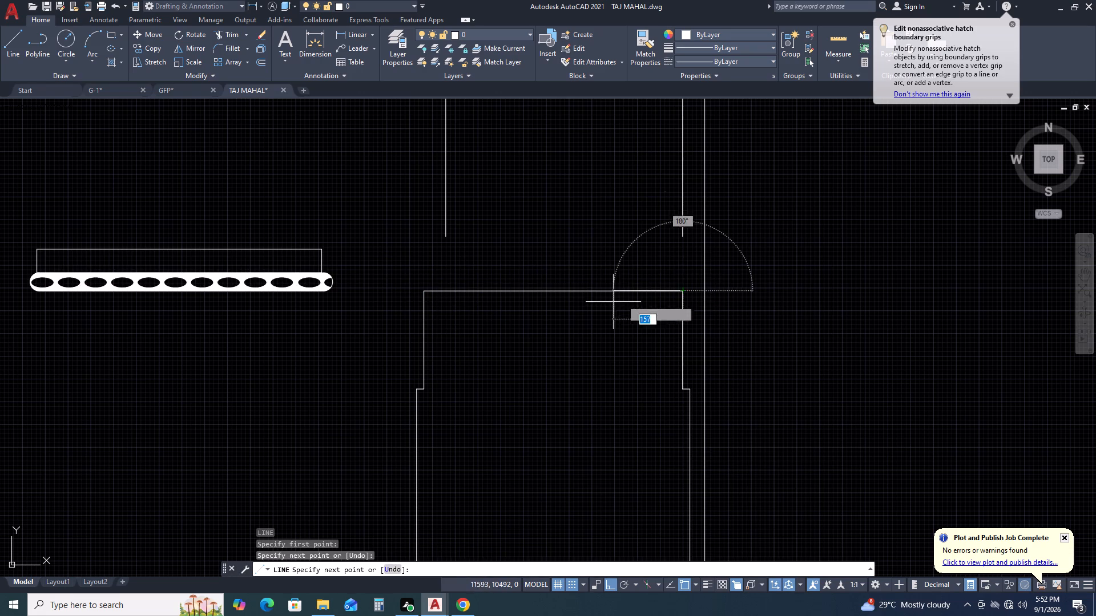
{"action": "key", "text": "Escape"}
Stretch the left edge of the rectangle above the detached cap band slightly outward.
{"action": "middle_click_drag", "start_coordinate": [336, 262], "coordinate": [519, 280]}
{"action": "middle_click", "coordinate": [528, 275]}
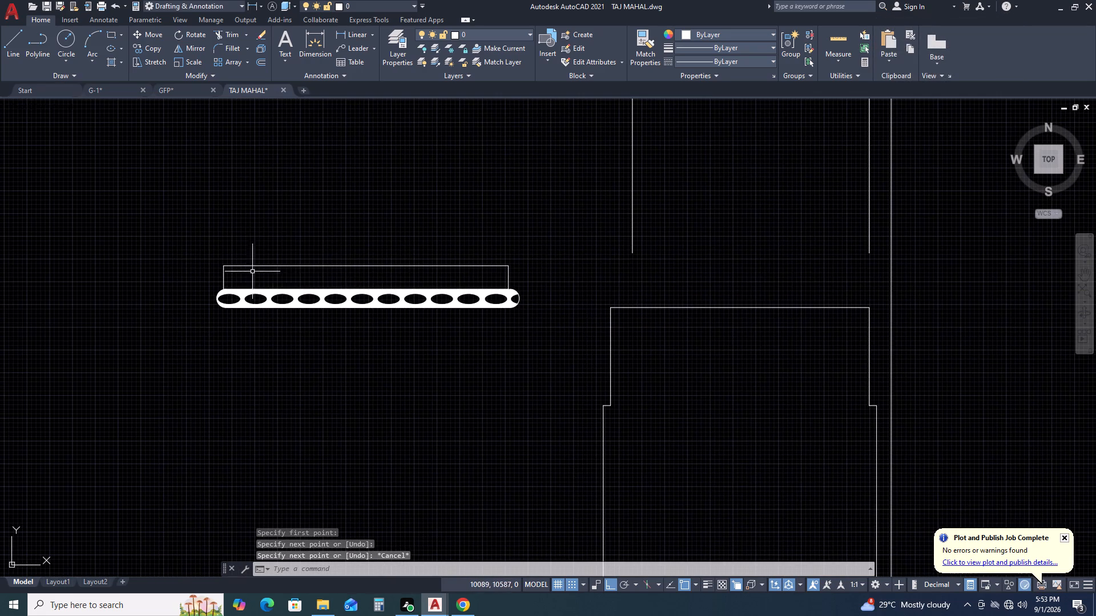
{"action": "left_click", "coordinate": [233, 270]}
{"action": "double_click", "coordinate": [192, 273]}
{"action": "scroll", "coordinate": [217, 293], "scroll_direction": "up", "scroll_amount": 2}
{"action": "middle_click_drag", "start_coordinate": [601, 345], "coordinate": [732, 418]}
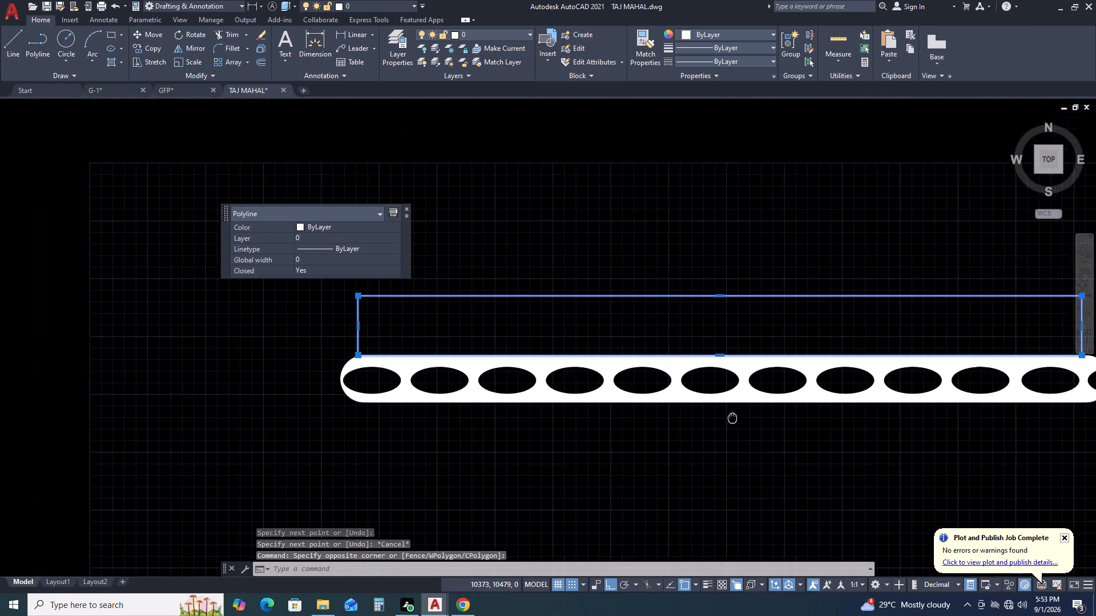
{"action": "scroll", "coordinate": [394, 347], "scroll_direction": "up", "scroll_amount": 2}
{"action": "left_click", "coordinate": [315, 295]}
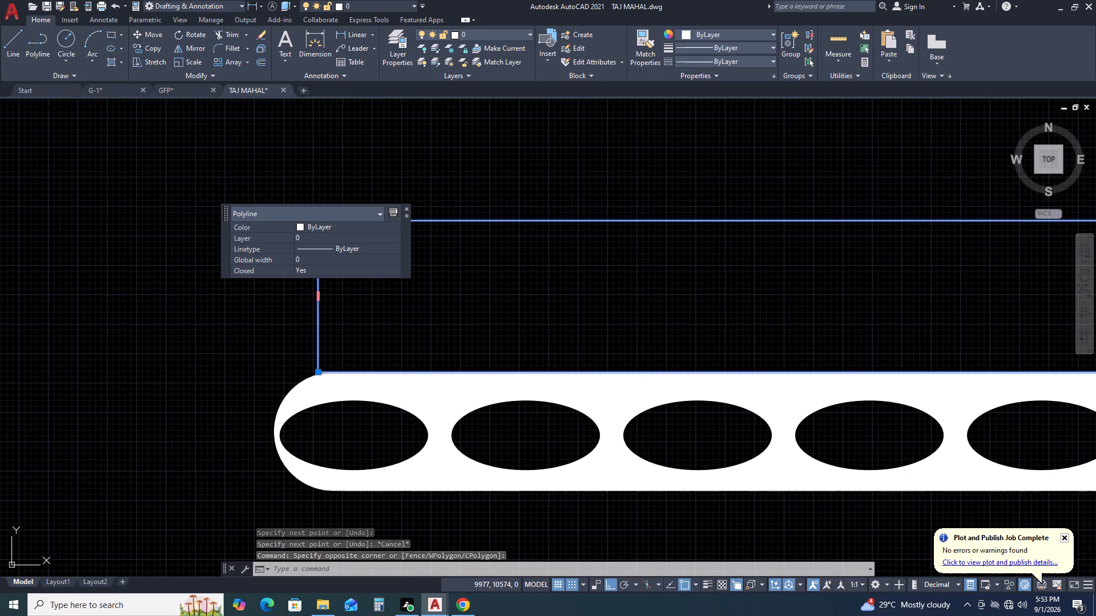
{"action": "left_click", "coordinate": [295, 295]}
{"action": "scroll", "coordinate": [304, 315], "scroll_direction": "down", "scroll_amount": 2}
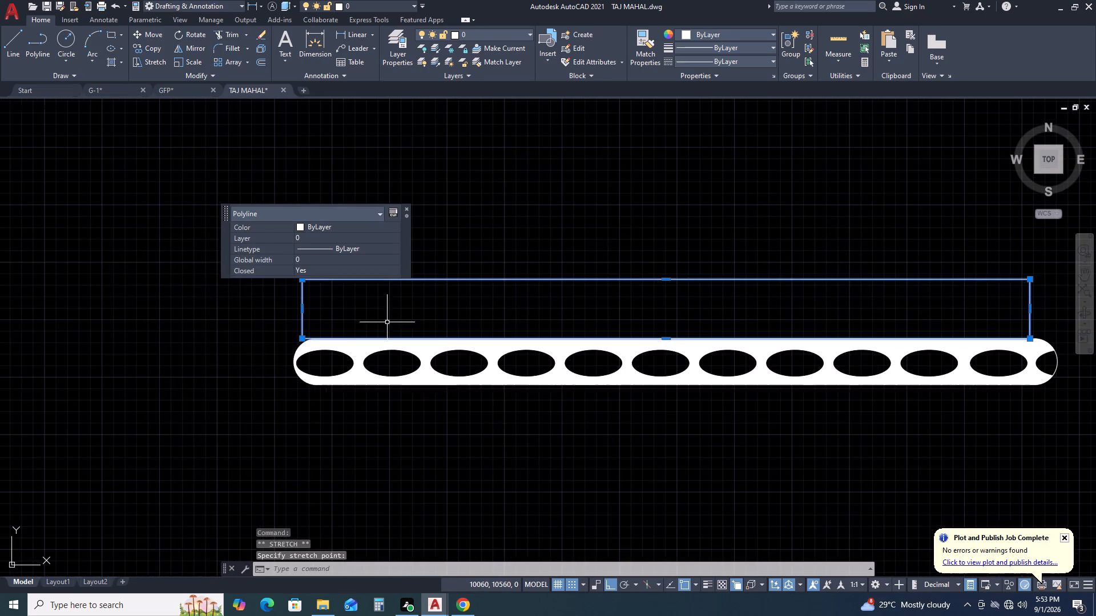
Stretch the rectangle's right edge outward by about 46, past the rounded right end of the band.
{"action": "middle_click_drag", "start_coordinate": [516, 322], "coordinate": [98, 331]}
{"action": "scroll", "coordinate": [101, 326], "scroll_direction": "down", "scroll_amount": 1}
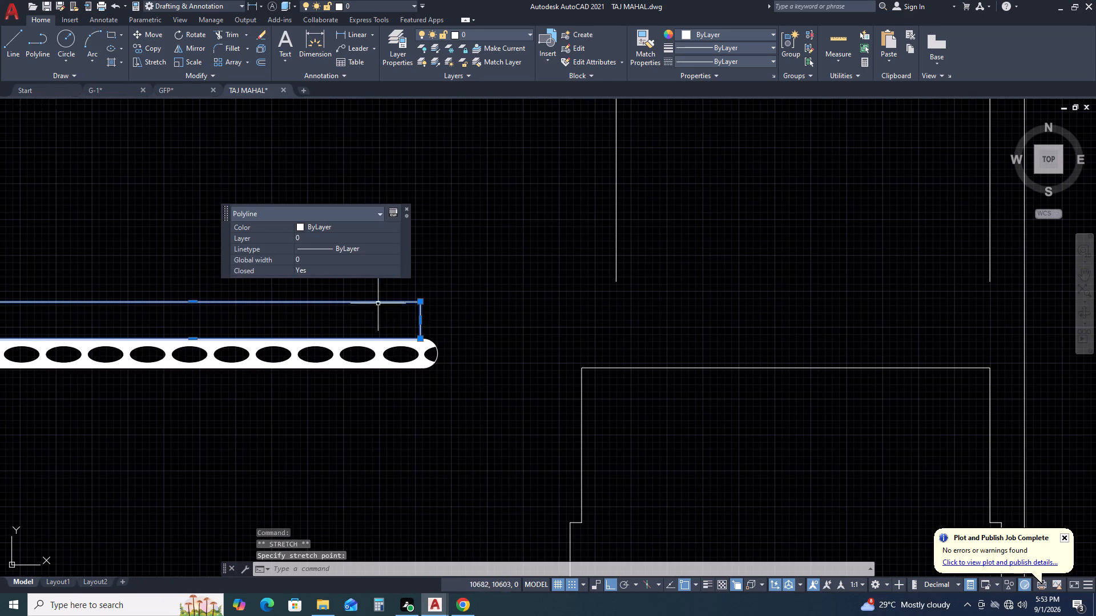
{"action": "scroll", "coordinate": [432, 319], "scroll_direction": "up", "scroll_amount": 2}
{"action": "left_click", "coordinate": [400, 319]}
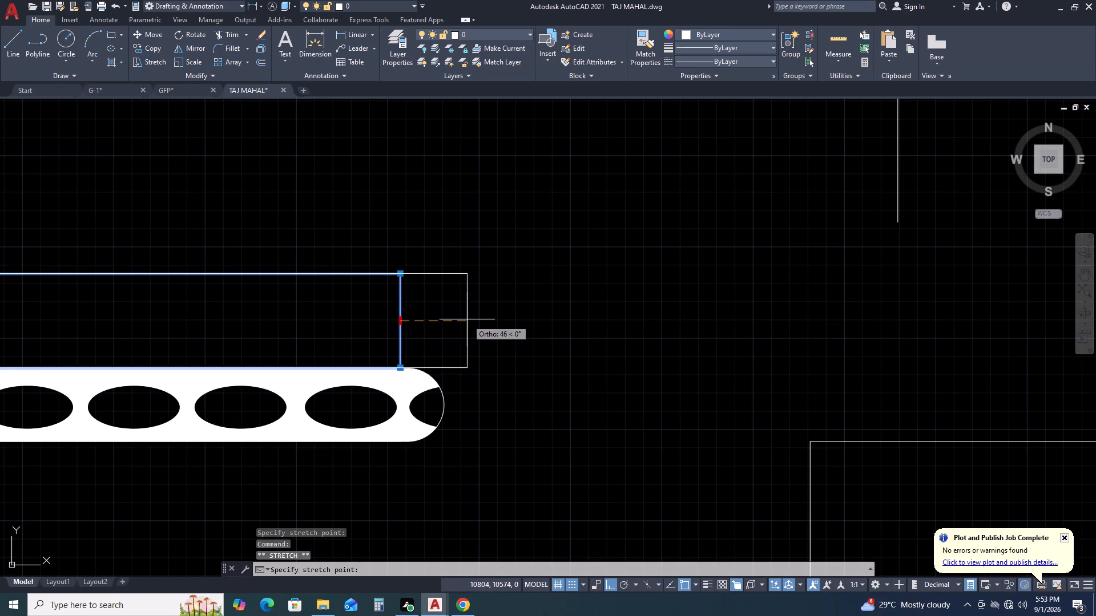
{"action": "left_click", "coordinate": [467, 319]}
Stretch the rectangle's left edge outward so that it overhangs the rounded left end of the band.
{"action": "middle_click_drag", "start_coordinate": [443, 337], "coordinate": [723, 317]}
{"action": "scroll", "coordinate": [732, 313], "scroll_direction": "down", "scroll_amount": 4}
{"action": "scroll", "coordinate": [509, 306], "scroll_direction": "up", "scroll_amount": 3}
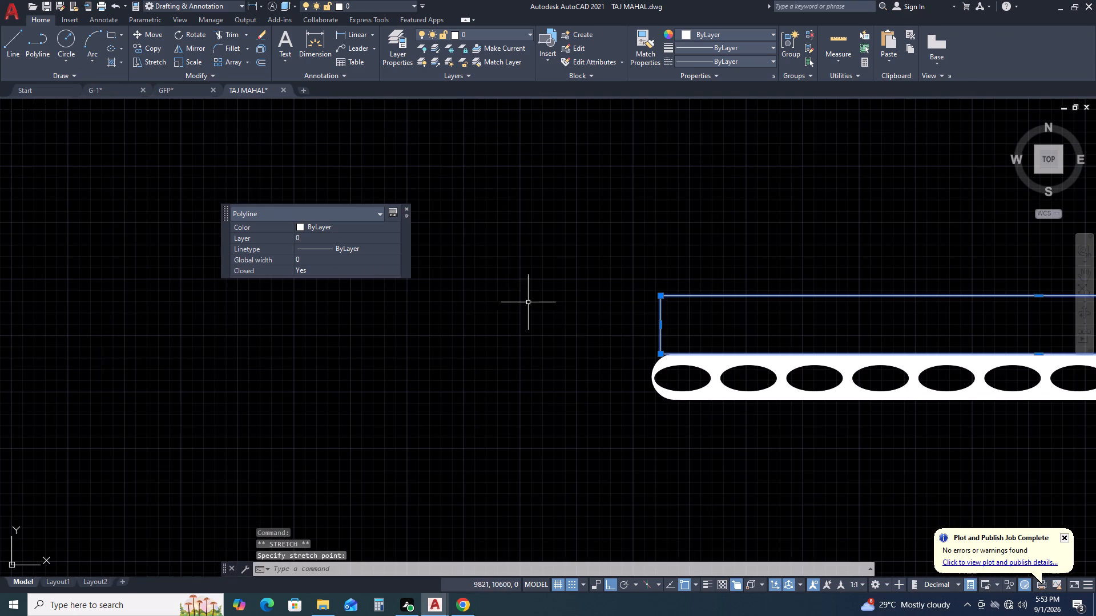
{"action": "double_click", "coordinate": [662, 324]}
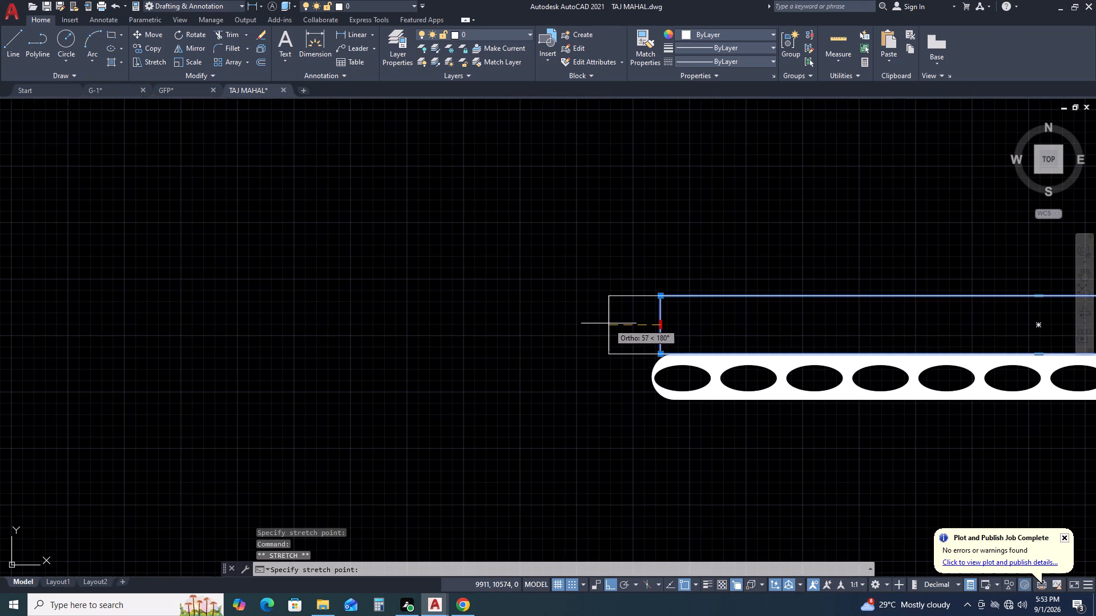
{"action": "left_click", "coordinate": [618, 323]}
{"action": "scroll", "coordinate": [316, 327], "scroll_direction": "down", "scroll_amount": 2}
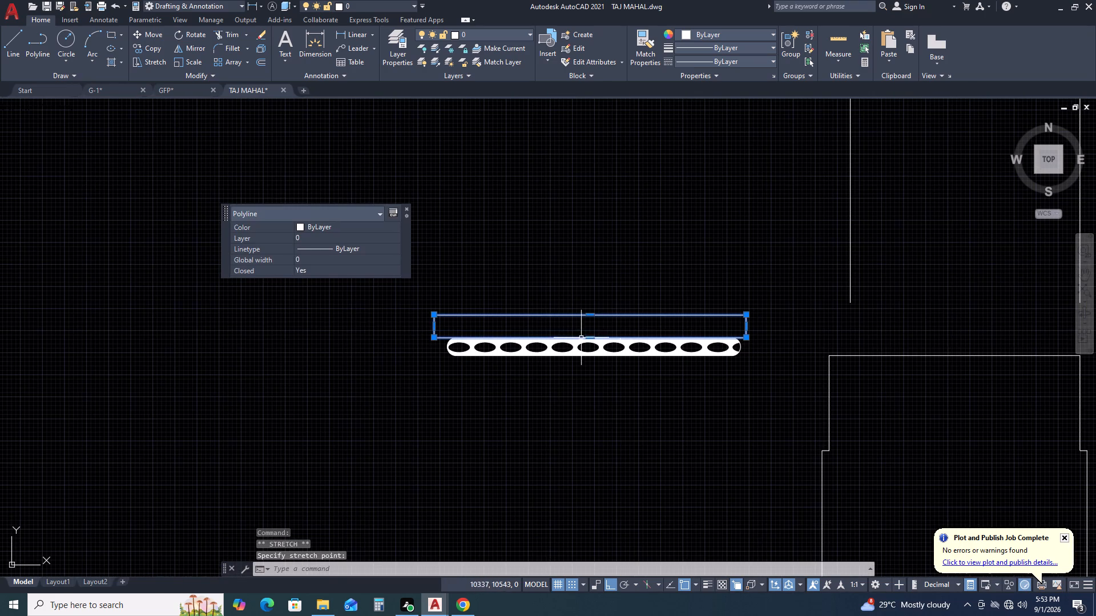
{"action": "middle_click_drag", "start_coordinate": [712, 295], "coordinate": [652, 310]}
{"action": "key", "text": "Escape"}
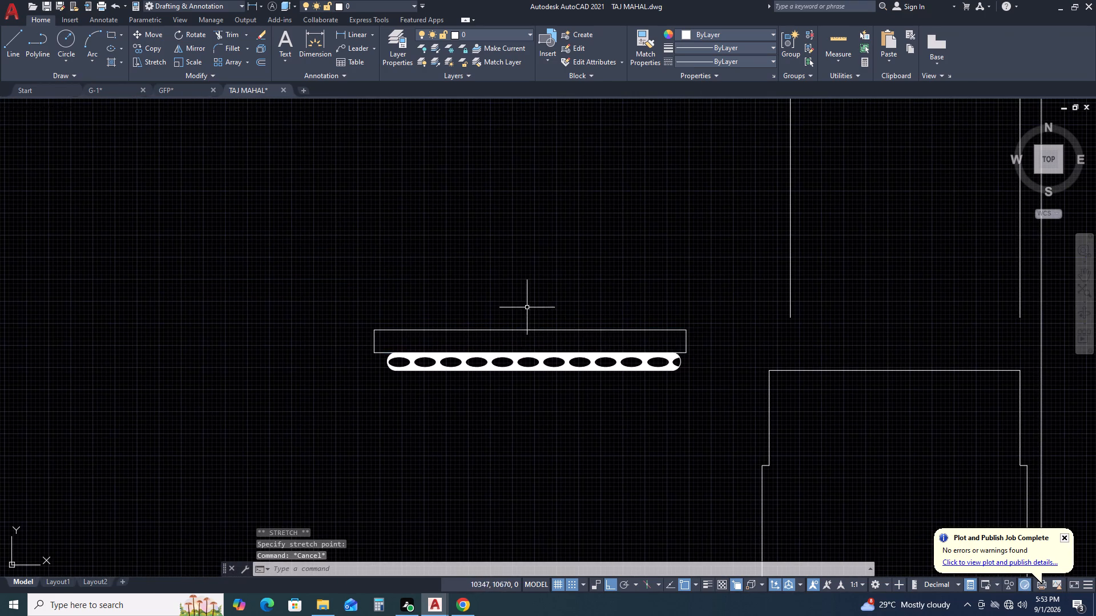
Pull the rectangle's left edge slightly back inward to fine-tune its overhang beyond the band.
{"action": "scroll", "coordinate": [376, 339], "scroll_direction": "up", "scroll_amount": 3}
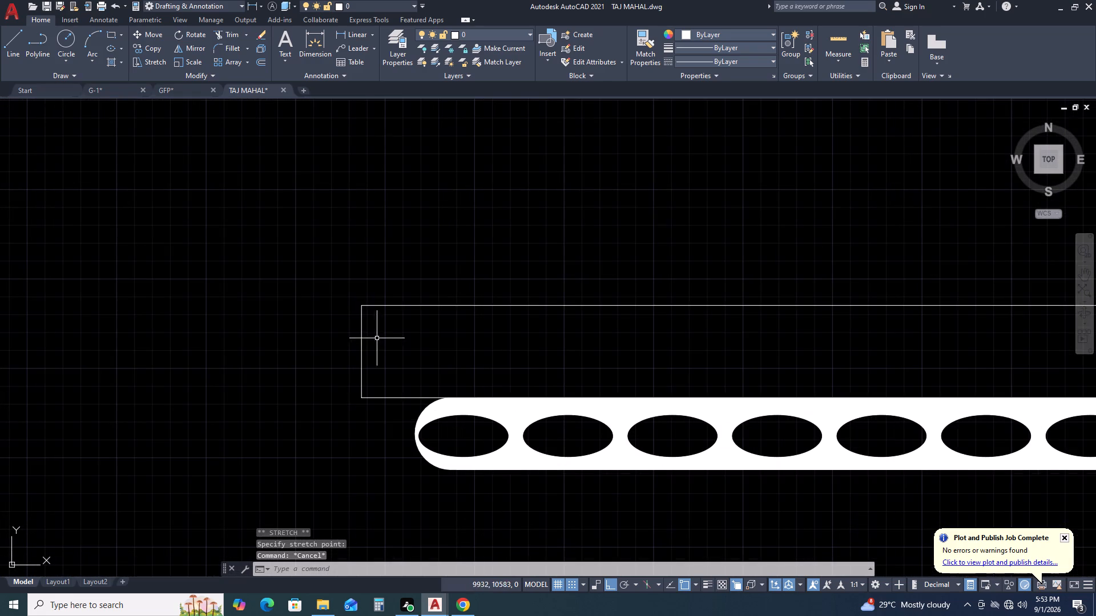
{"action": "left_click", "coordinate": [361, 333]}
{"action": "left_click", "coordinate": [361, 351]}
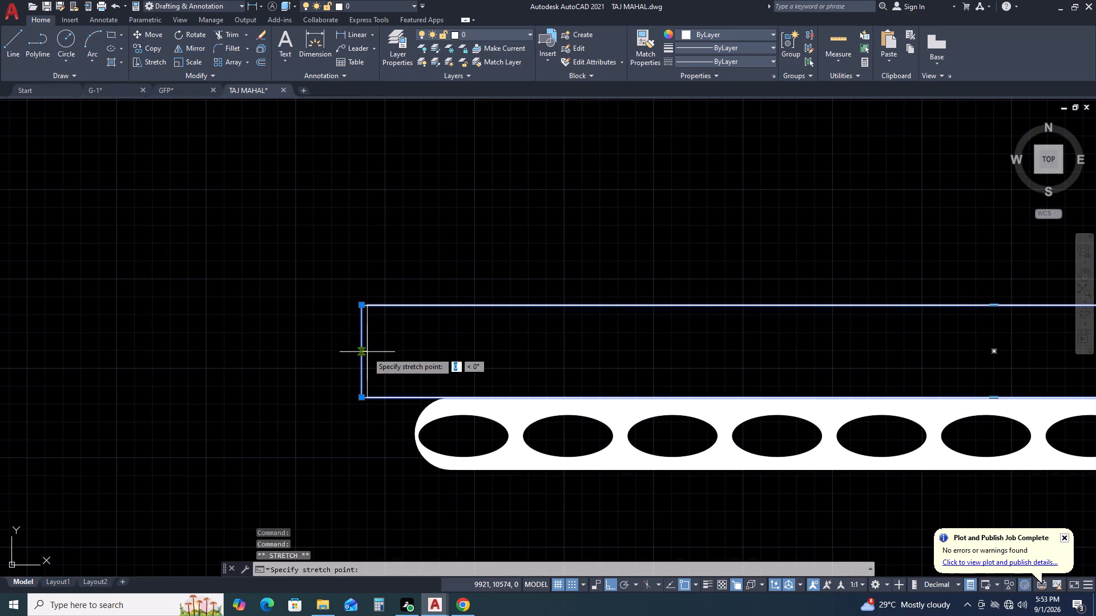
{"action": "left_click", "coordinate": [369, 352]}
{"action": "scroll", "coordinate": [196, 316], "scroll_direction": "down", "scroll_amount": 3}
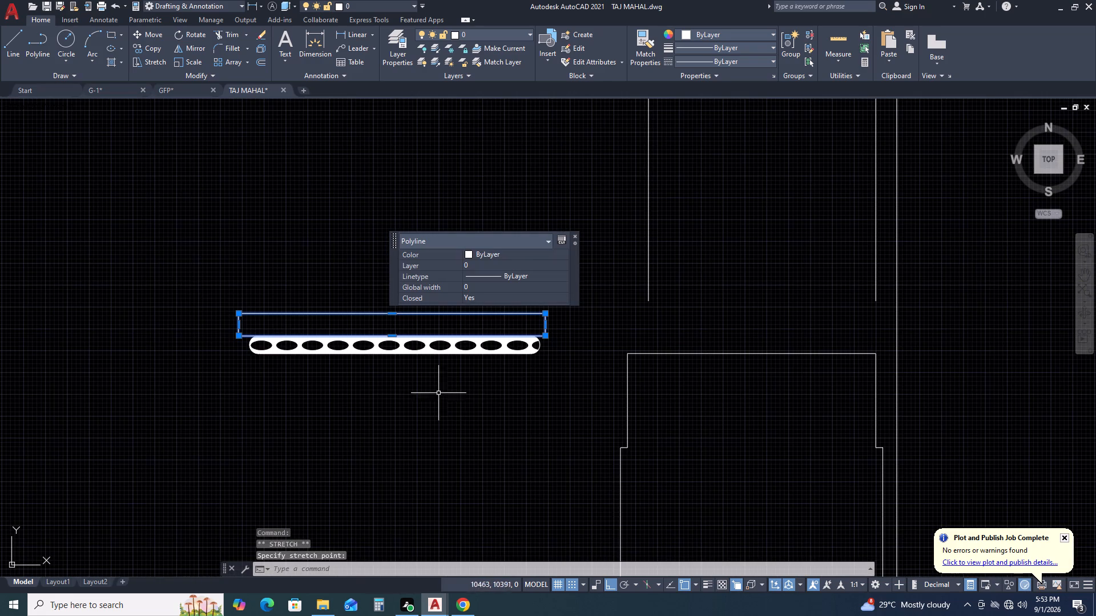
Move the cap band and its rectangle onto the lowest shaft stage, aligning the band's bottom midpoint with the new top line's midpoint.
{"action": "left_click_drag", "start_coordinate": [187, 241], "coordinate": [193, 258]}
{"action": "left_click", "coordinate": [598, 417]}
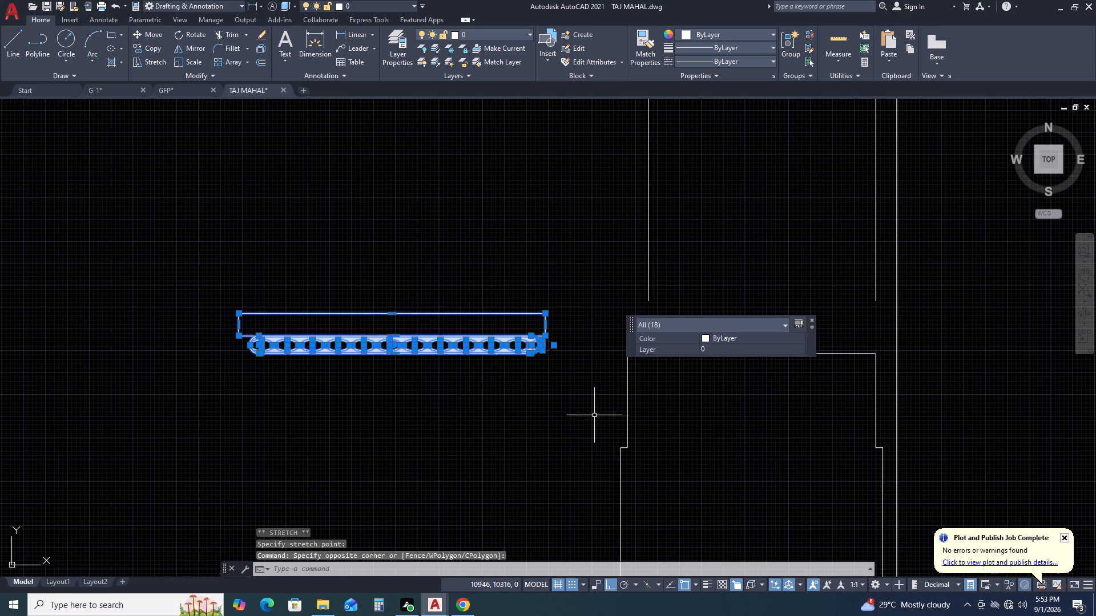
{"action": "type", "text": "M"}
{"action": "key", "text": "space"}
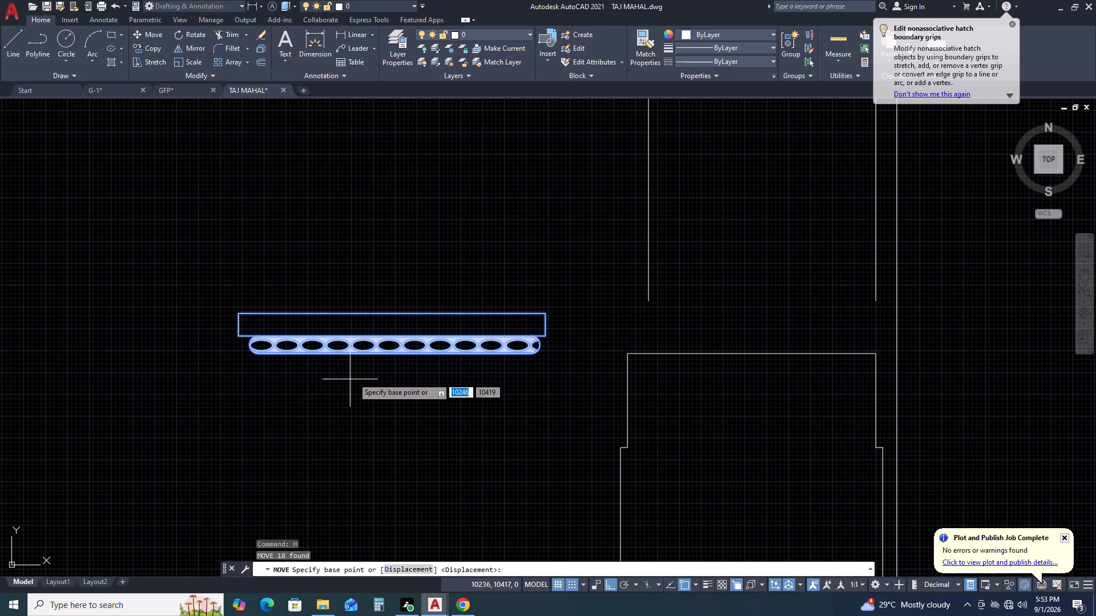
{"action": "left_click", "coordinate": [393, 355]}
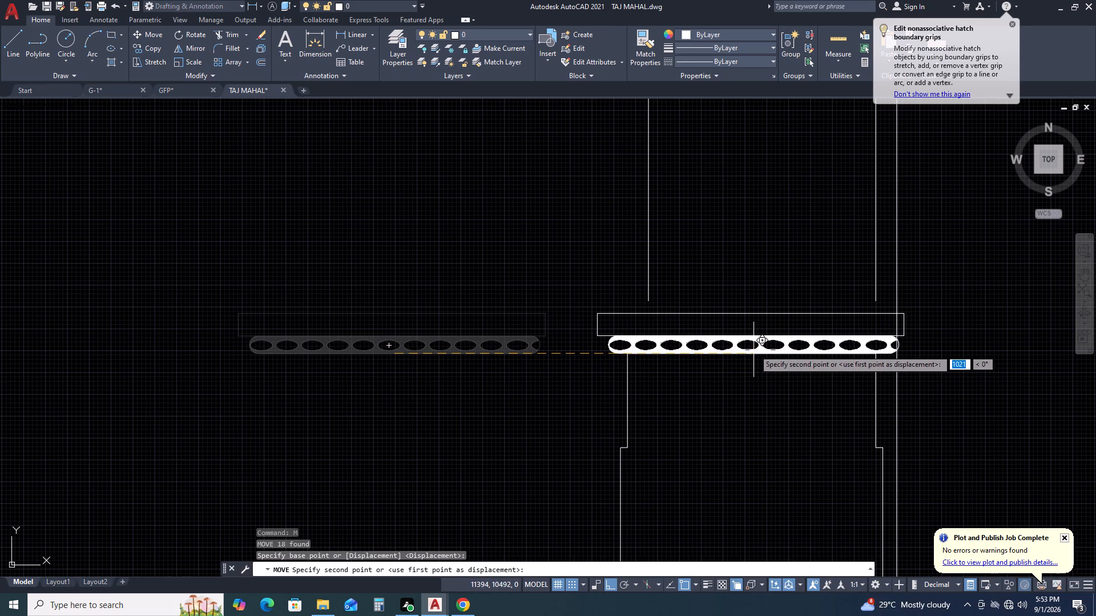
{"action": "left_click", "coordinate": [752, 350]}
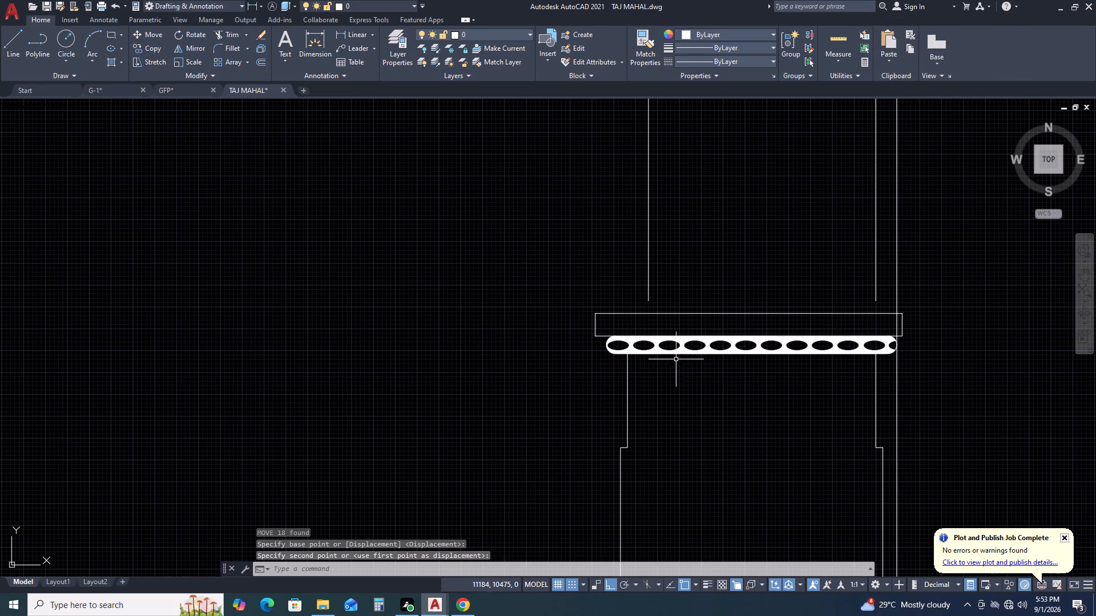
Examine the repositioned lowest cap and the stages and caps along the whole minaret.
{"action": "scroll", "coordinate": [790, 376], "scroll_direction": "down", "scroll_amount": 2}
{"action": "middle_click_drag", "start_coordinate": [889, 330], "coordinate": [603, 344]}
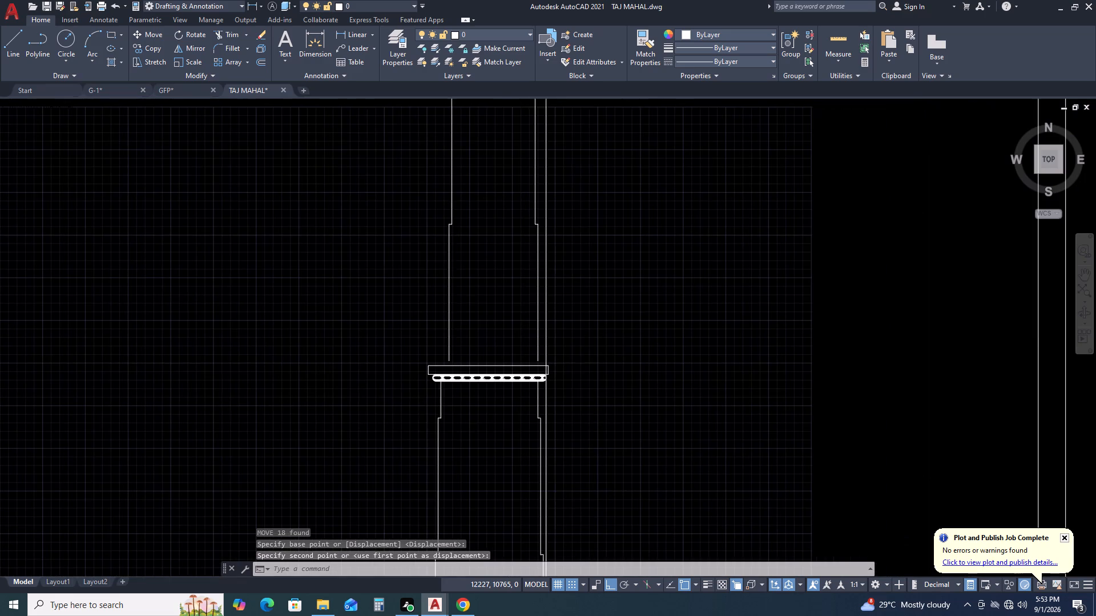
{"action": "scroll", "coordinate": [532, 404], "scroll_direction": "up", "scroll_amount": 2}
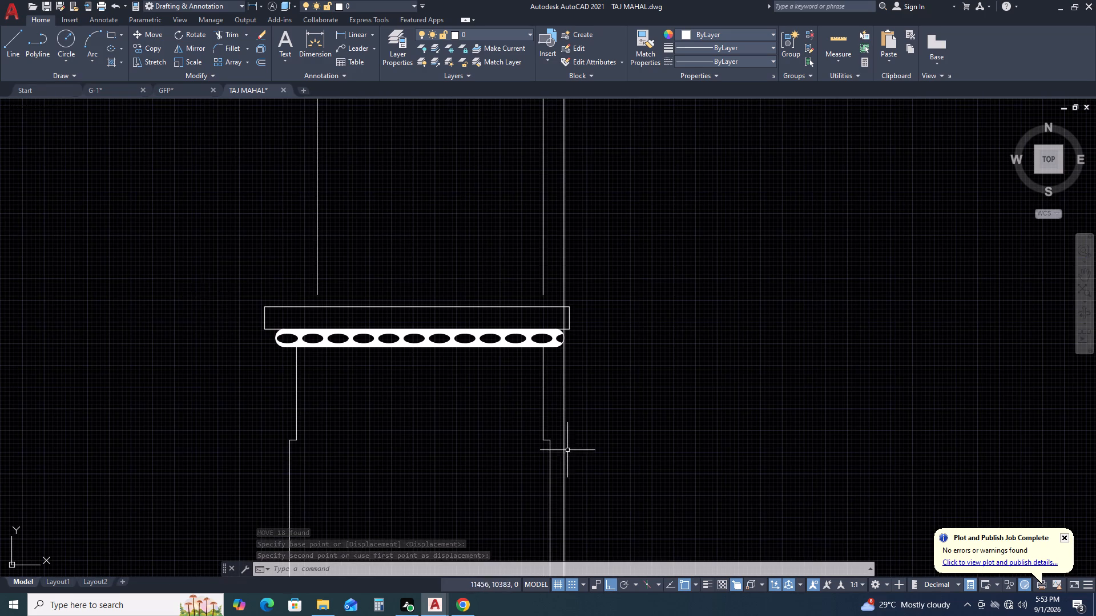
{"action": "scroll", "coordinate": [611, 485], "scroll_direction": "down", "scroll_amount": 4}
{"action": "middle_click_drag", "start_coordinate": [652, 417], "coordinate": [653, 357]}
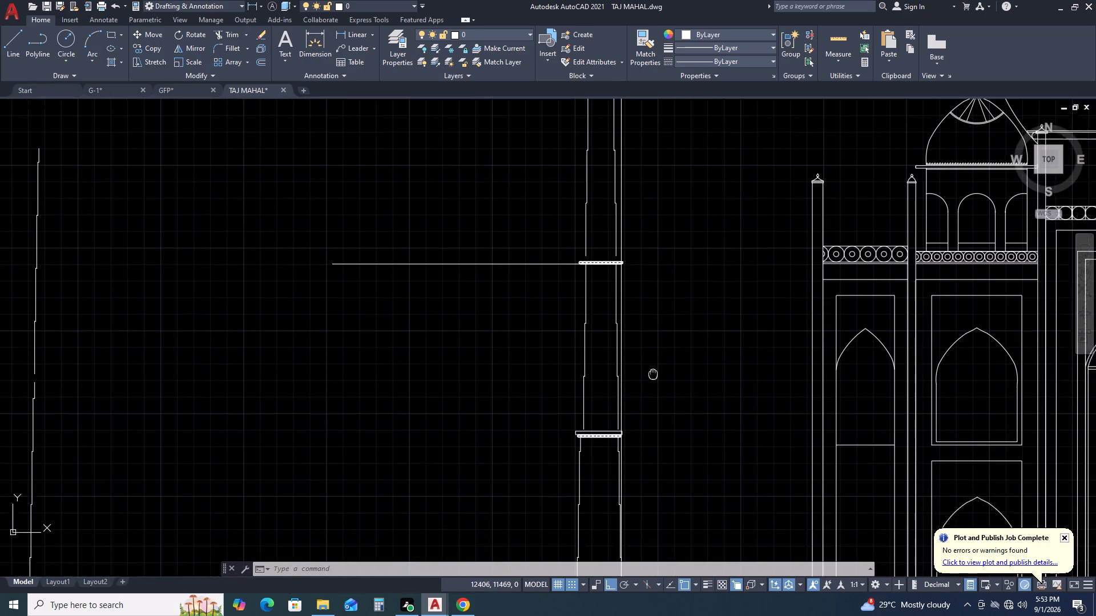
{"action": "middle_click_drag", "start_coordinate": [653, 357], "coordinate": [653, 348]}
{"action": "middle_click", "coordinate": [650, 339]}
{"action": "scroll", "coordinate": [650, 338], "scroll_direction": "down", "scroll_amount": 1}
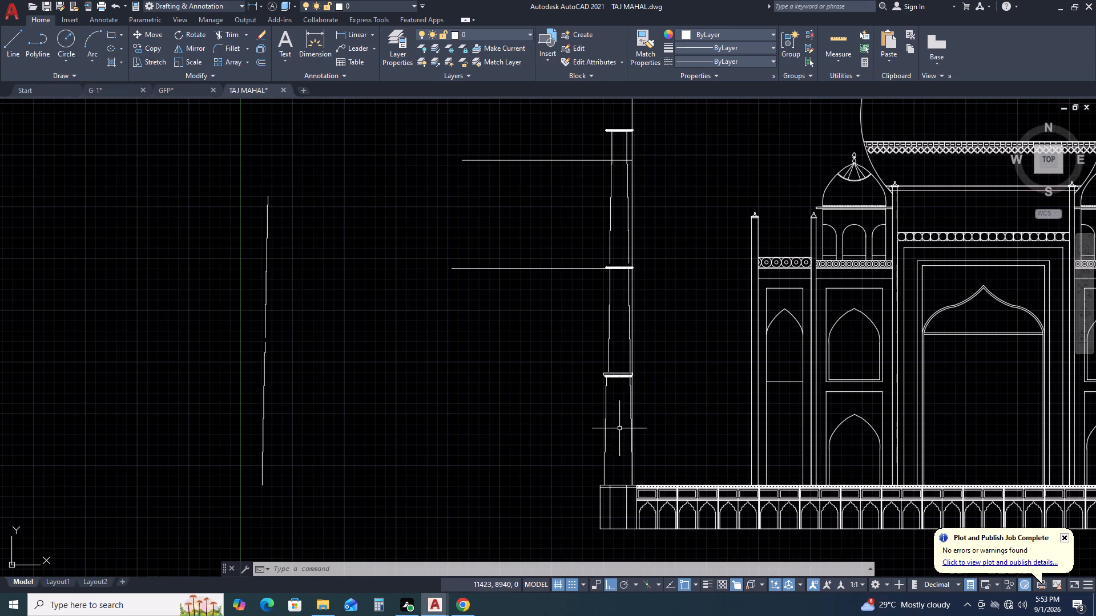
{"action": "scroll", "coordinate": [612, 367], "scroll_direction": "up", "scroll_amount": 3}
{"action": "scroll", "coordinate": [692, 389], "scroll_direction": "down", "scroll_amount": 3}
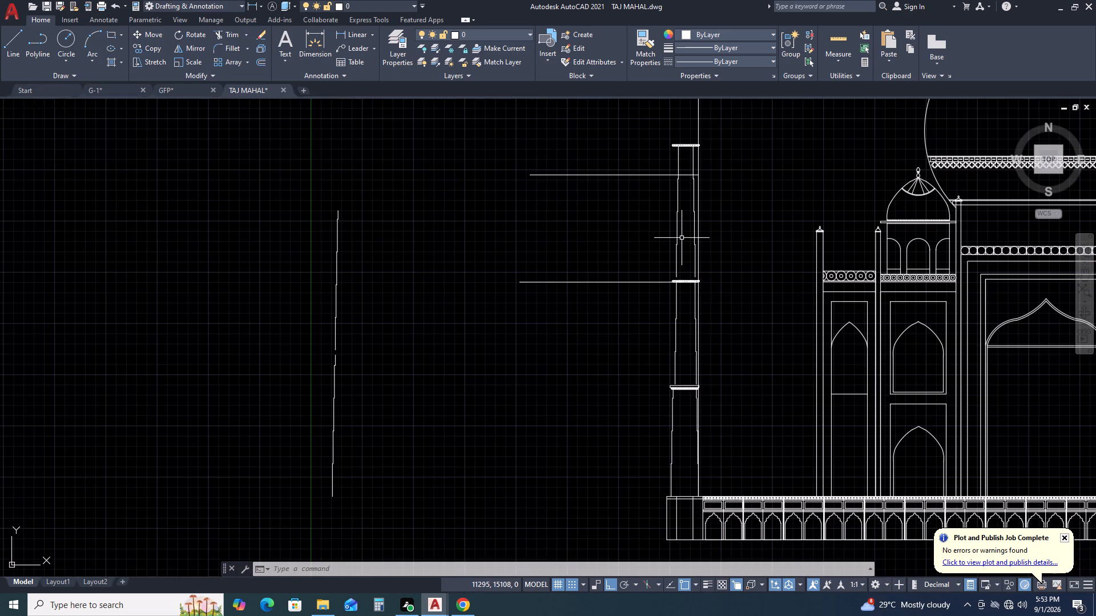
{"action": "middle_click_drag", "start_coordinate": [682, 238], "coordinate": [679, 270]}
{"action": "scroll", "coordinate": [701, 425], "scroll_direction": "up", "scroll_amount": 1}
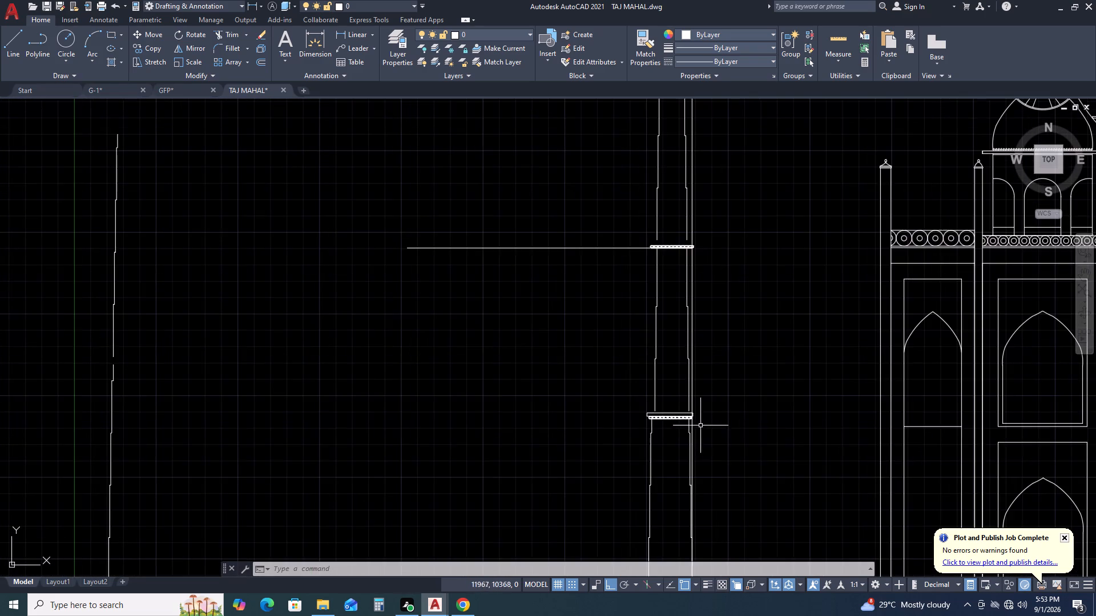
Delete the two long horizontal guide lines extending left from the upper part of the minaret.
{"action": "scroll", "coordinate": [700, 412], "scroll_direction": "down", "scroll_amount": 1}
{"action": "left_click_drag", "start_coordinate": [622, 152], "coordinate": [617, 185]}
{"action": "left_click", "coordinate": [529, 396]}
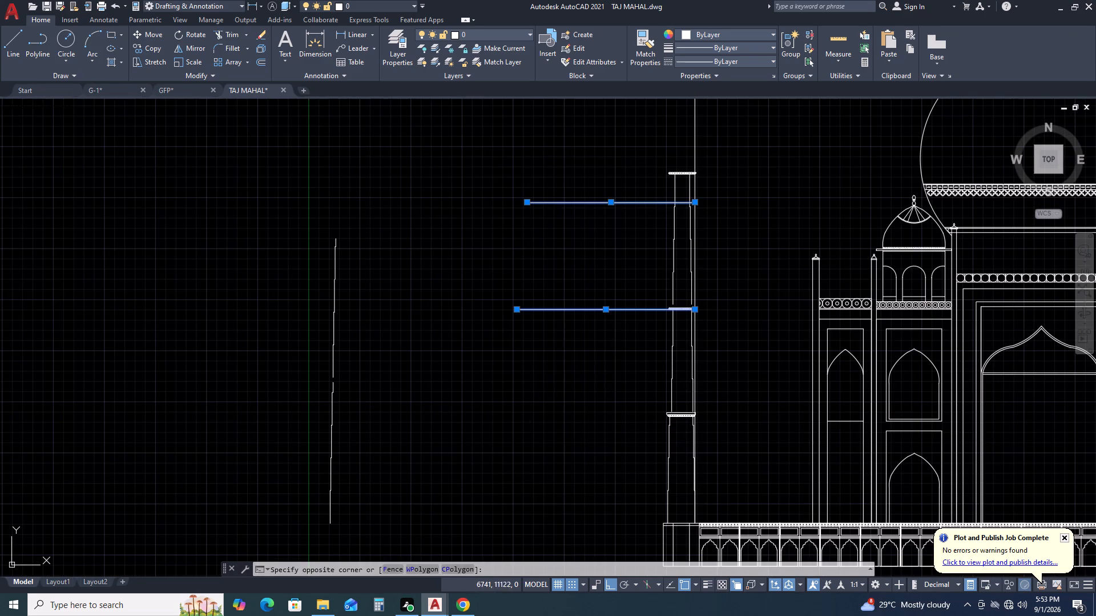
{"action": "key", "text": "Delete"}
Move all minaret stages and caps above the lowest cap down onto the top edge of its rectangle.
{"action": "left_click", "coordinate": [631, 153]}
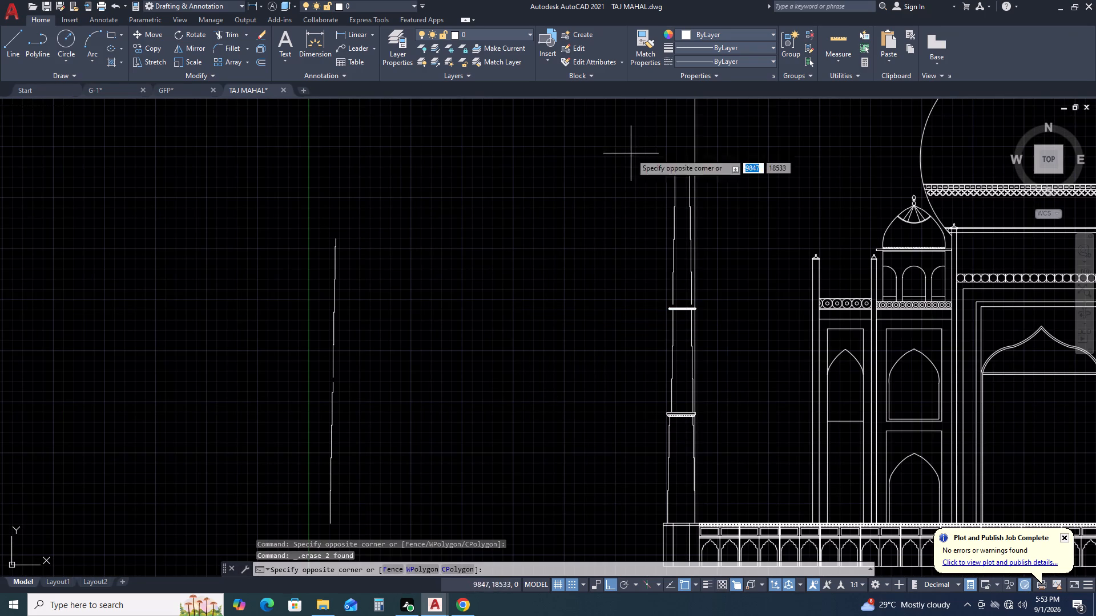
{"action": "scroll", "coordinate": [696, 408], "scroll_direction": "up", "scroll_amount": 2}
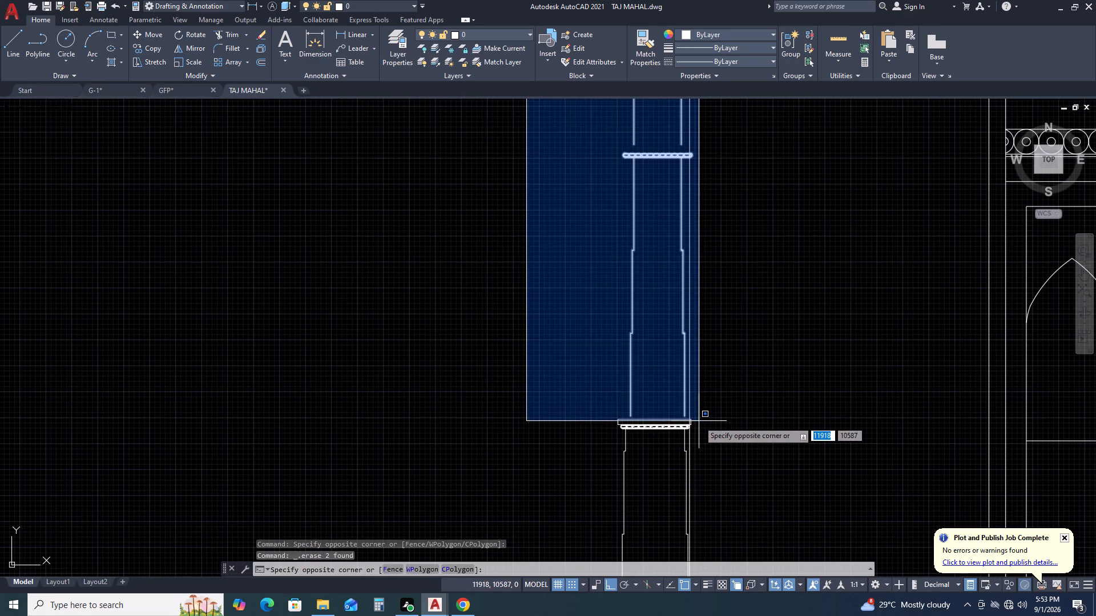
{"action": "left_click", "coordinate": [699, 421]}
{"action": "scroll", "coordinate": [662, 428], "scroll_direction": "up", "scroll_amount": 2}
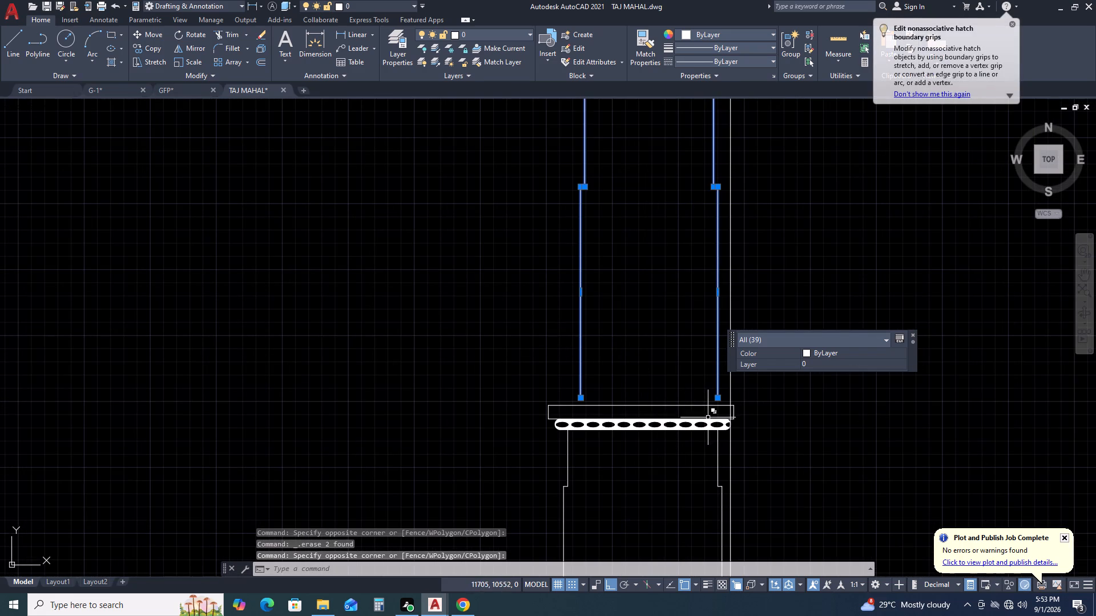
{"action": "key", "text": "m"}
{"action": "key", "text": "space"}
{"action": "scroll", "coordinate": [718, 402], "scroll_direction": "up", "scroll_amount": 2}
{"action": "left_click", "coordinate": [712, 394]}
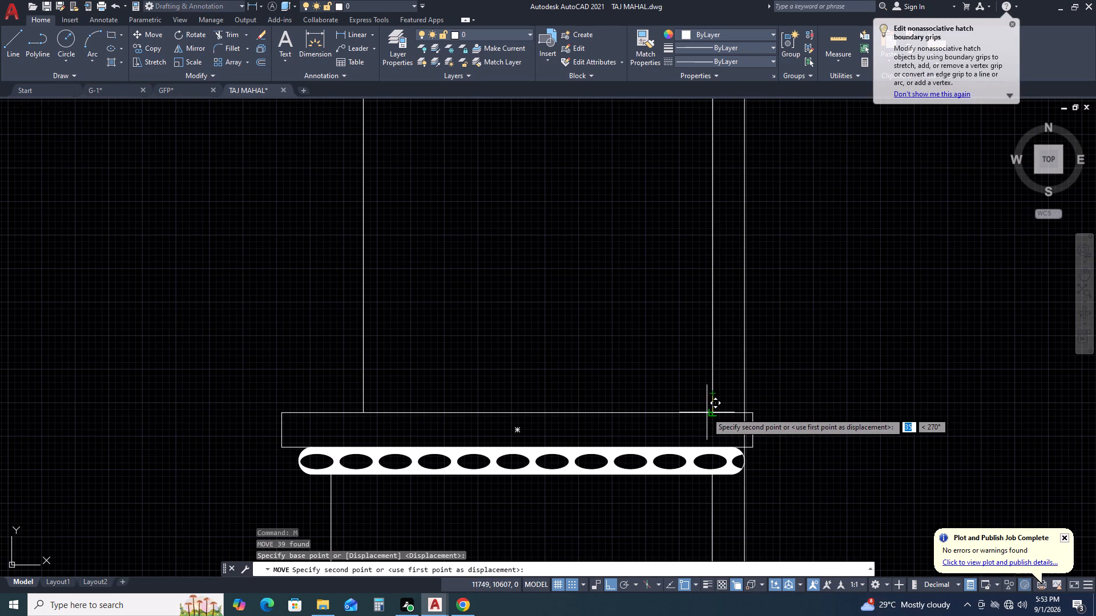
{"action": "left_click", "coordinate": [706, 412]}
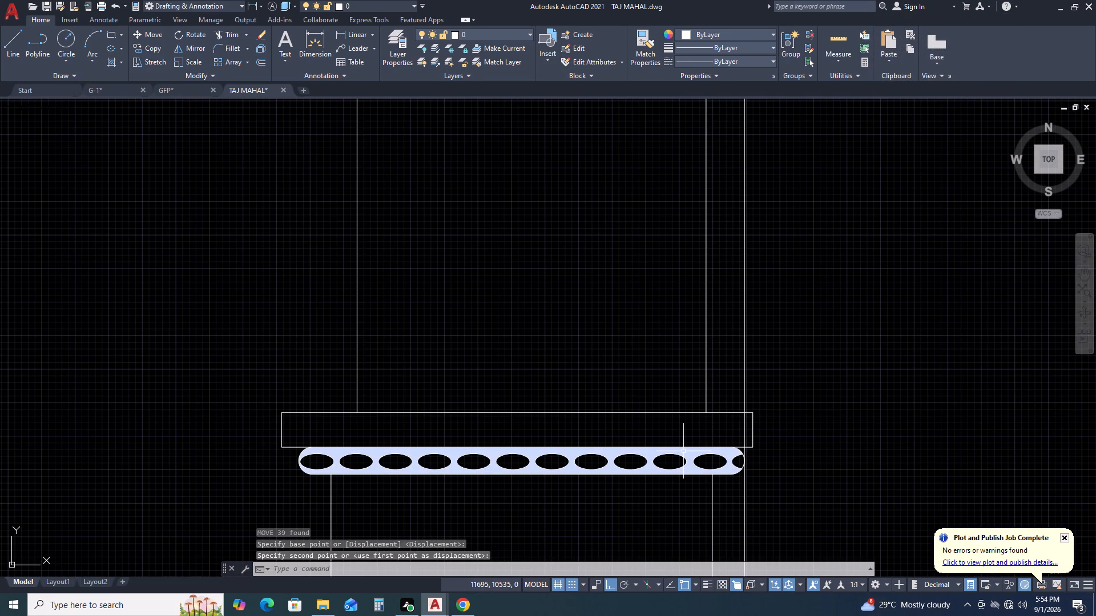
Draw a vertical line from the lowest stage's top-right corner up through the cap, past the rectangle beside the upper shaft edge.
{"action": "key", "text": "l"}
{"action": "key", "text": "space"}
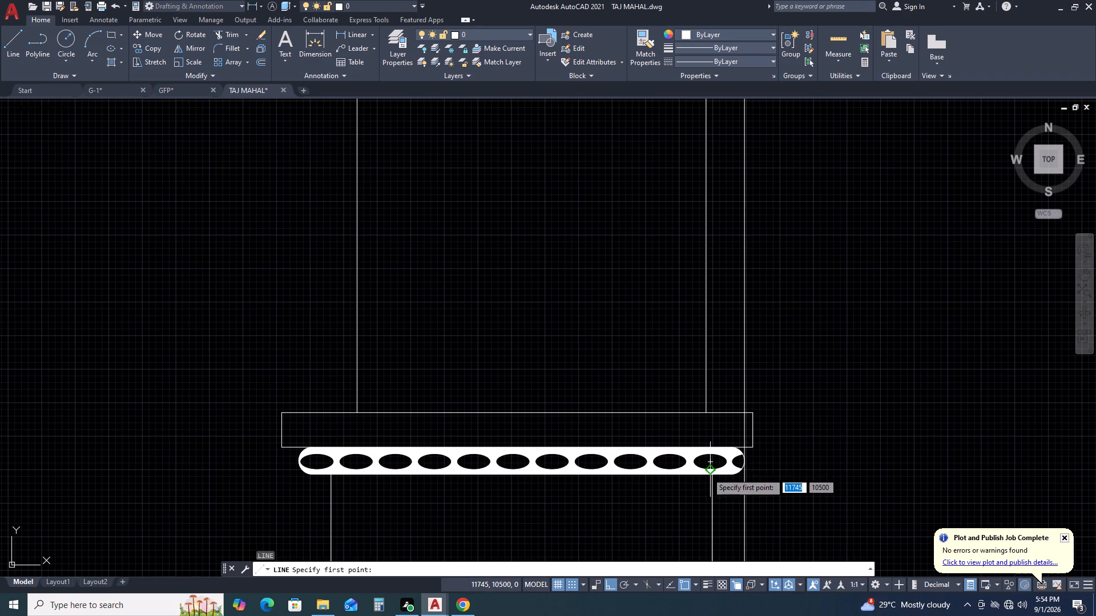
{"action": "left_click", "coordinate": [711, 476]}
{"action": "left_click", "coordinate": [718, 329]}
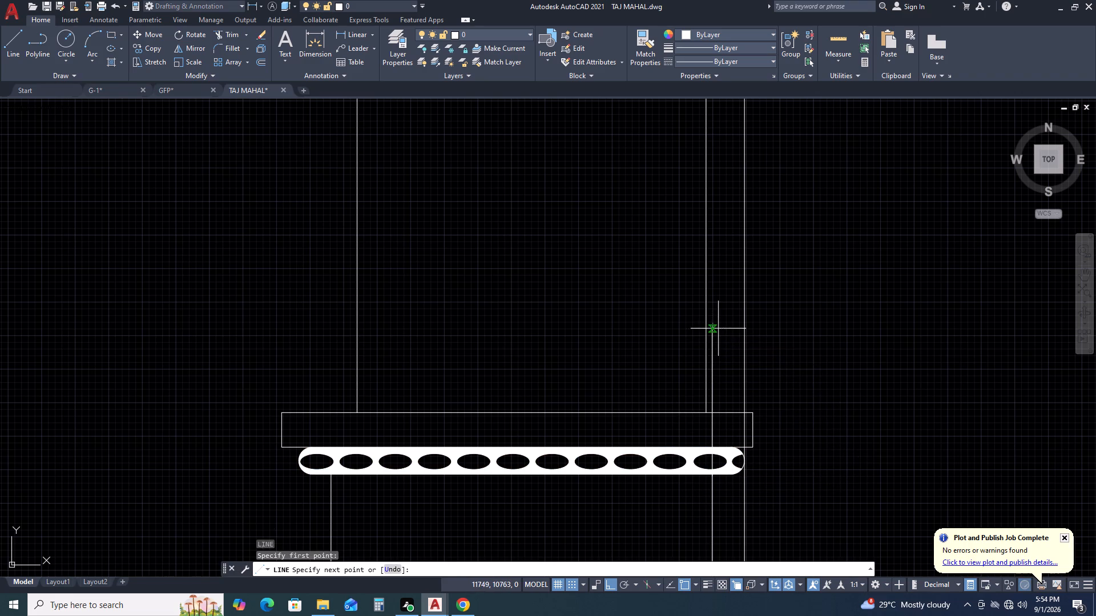
{"action": "key", "text": "Escape"}
{"action": "scroll", "coordinate": [738, 396], "scroll_direction": "down", "scroll_amount": 3}
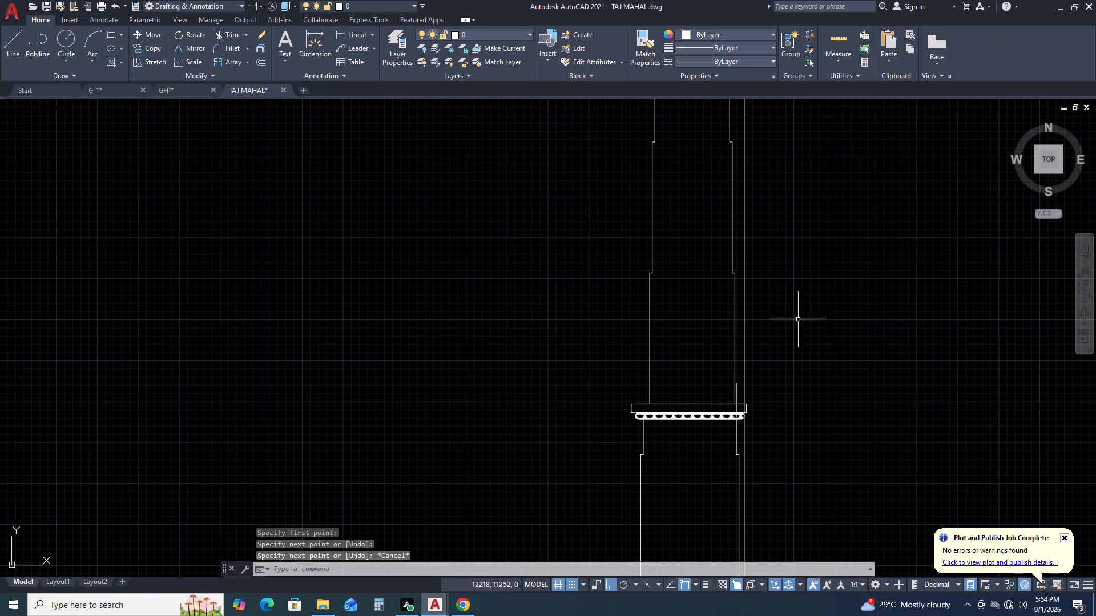
{"action": "scroll", "coordinate": [812, 253], "scroll_direction": "down", "scroll_amount": 2}
{"action": "middle_click_drag", "start_coordinate": [805, 188], "coordinate": [762, 331]}
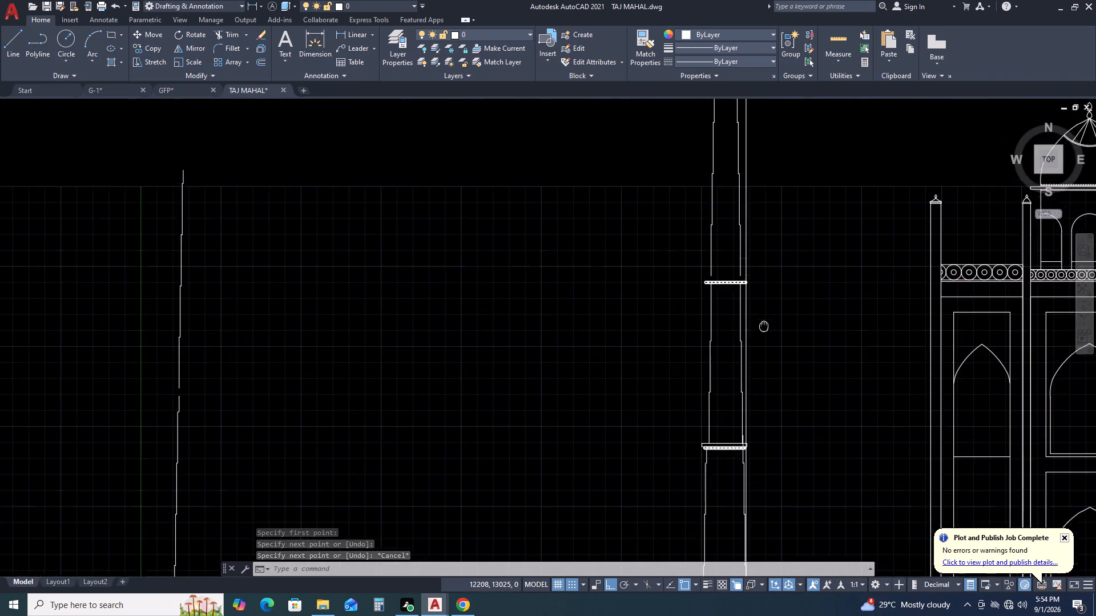
Move all minaret stages and caps above the lowest cap sideways so the second stage's bottom-right corner meets the short vertical guide line.
{"action": "scroll", "coordinate": [761, 331], "scroll_direction": "down", "scroll_amount": 1}
{"action": "left_click", "coordinate": [696, 154]}
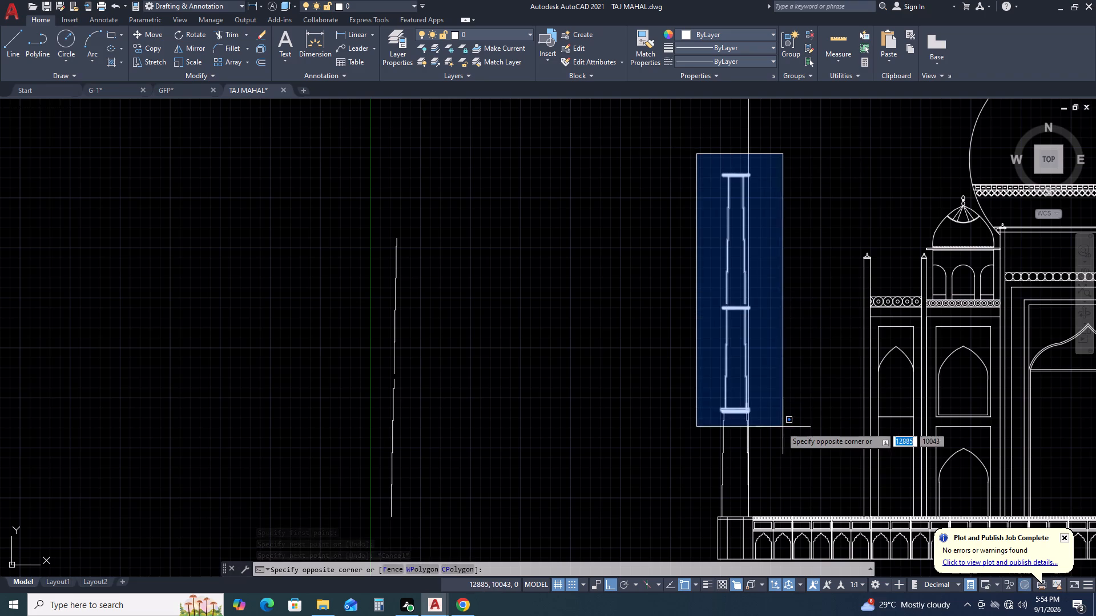
{"action": "scroll", "coordinate": [760, 416], "scroll_direction": "up", "scroll_amount": 4}
{"action": "left_click", "coordinate": [694, 398]}
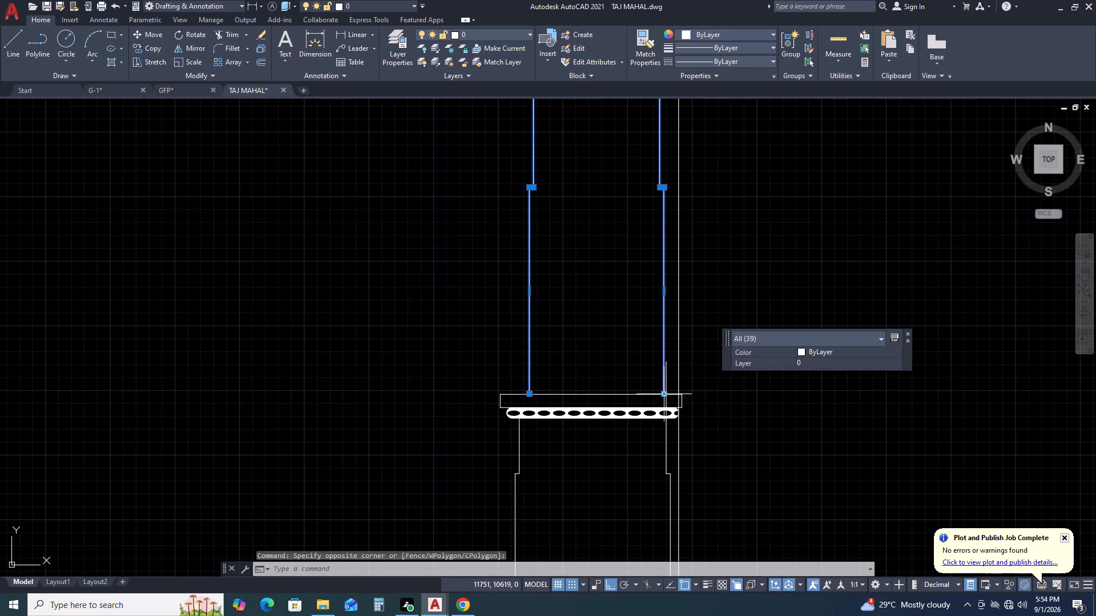
{"action": "scroll", "coordinate": [663, 392], "scroll_direction": "up", "scroll_amount": 5}
{"action": "key", "text": "m"}
{"action": "key", "text": "space"}
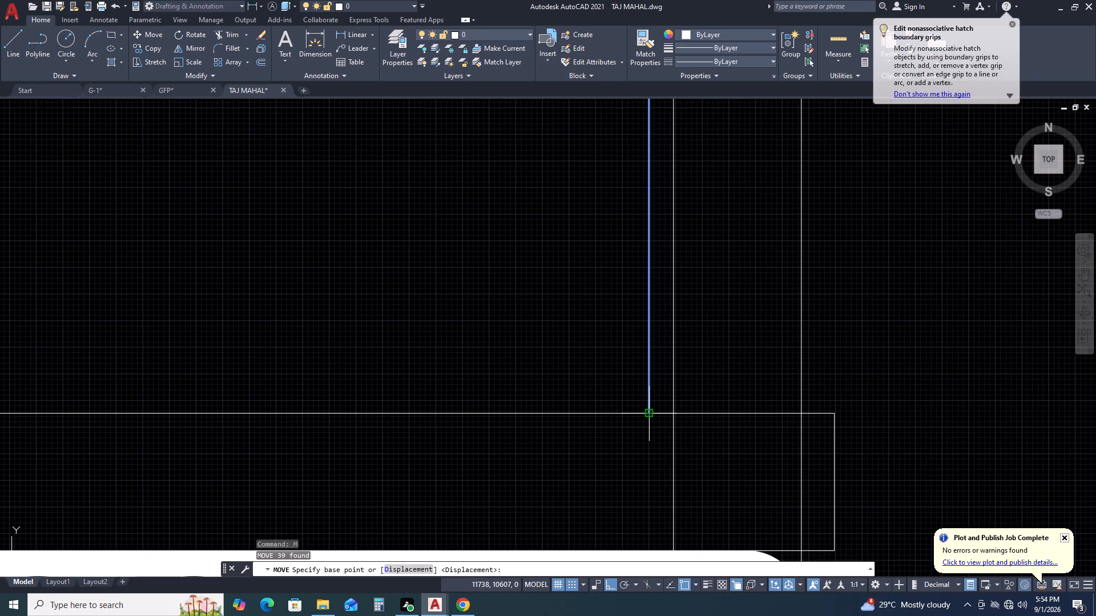
{"action": "scroll", "coordinate": [647, 413], "scroll_direction": "down", "scroll_amount": 5}
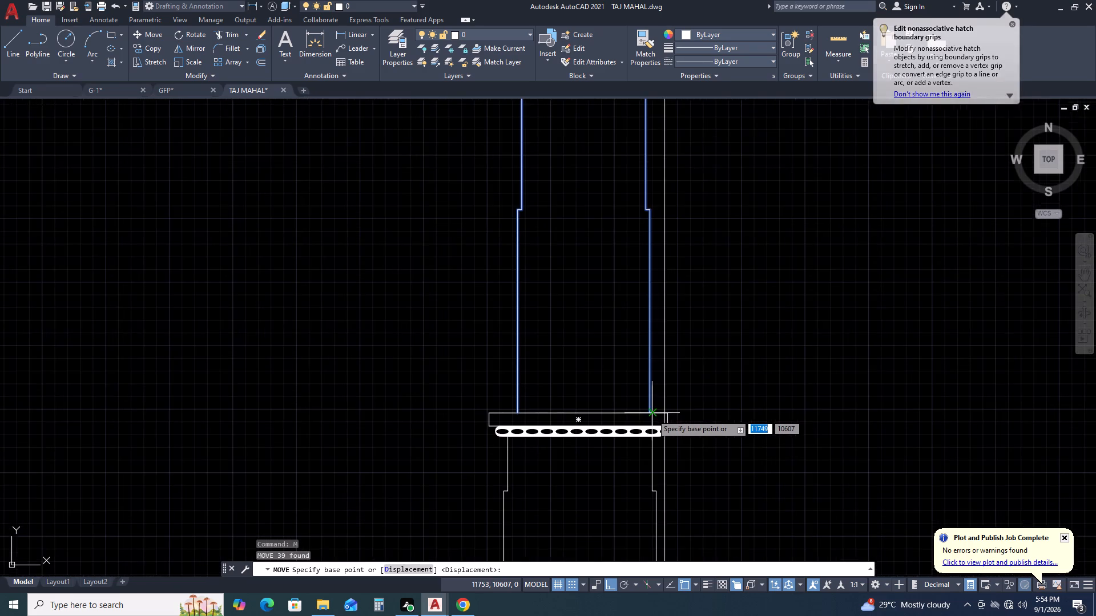
{"action": "middle_click_drag", "start_coordinate": [675, 443], "coordinate": [764, 453]}
{"action": "middle_click", "coordinate": [767, 451]}
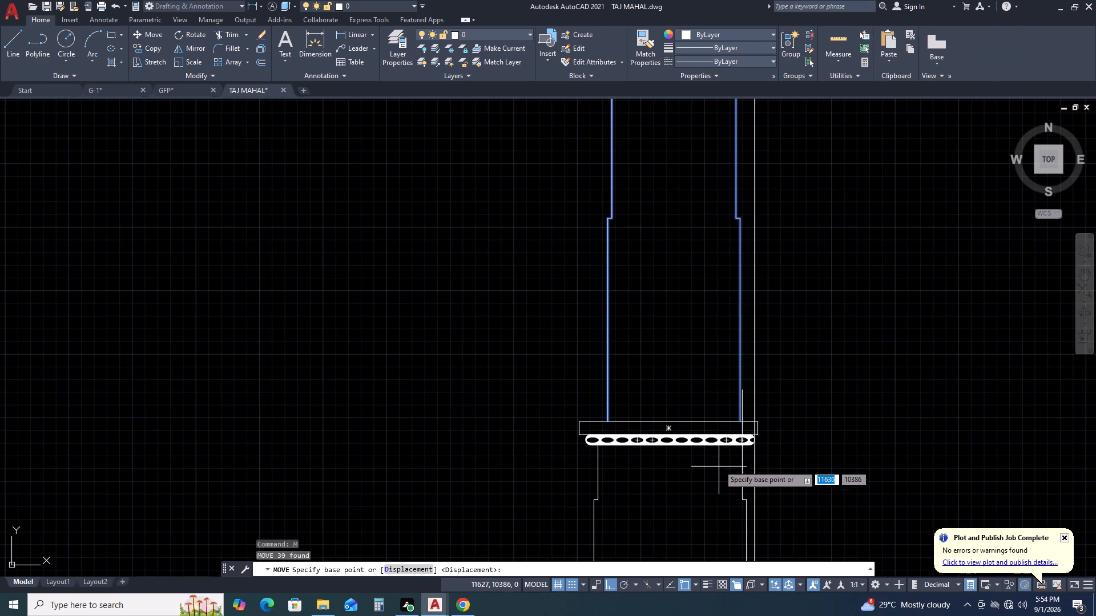
{"action": "scroll", "coordinate": [756, 422], "scroll_direction": "up", "scroll_amount": 3}
{"action": "left_click", "coordinate": [681, 434]}
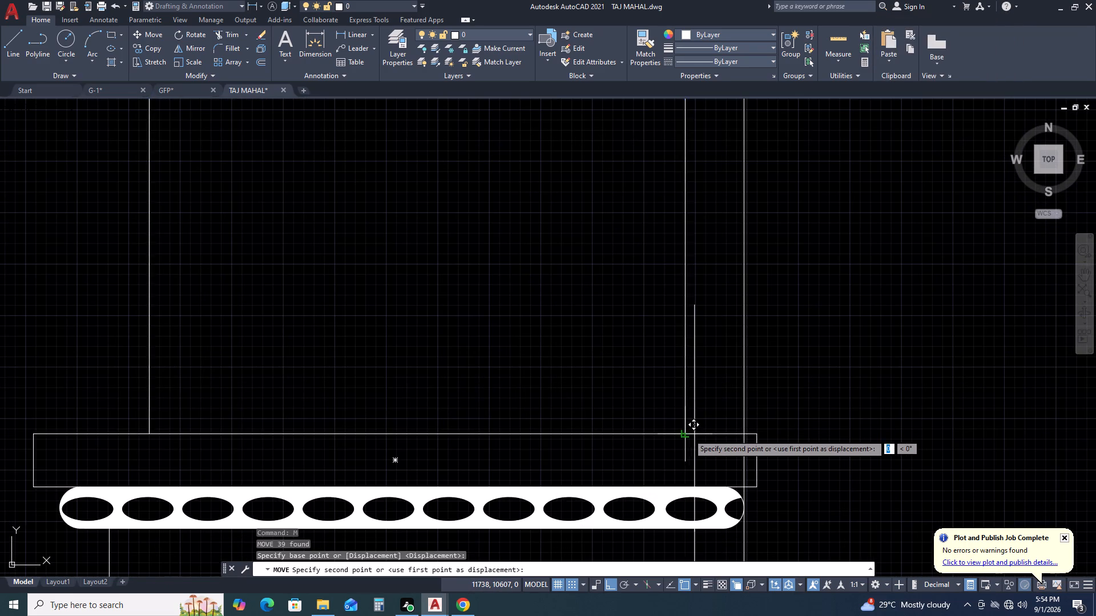
{"action": "left_click", "coordinate": [695, 435]}
{"action": "key", "text": "Escape"}
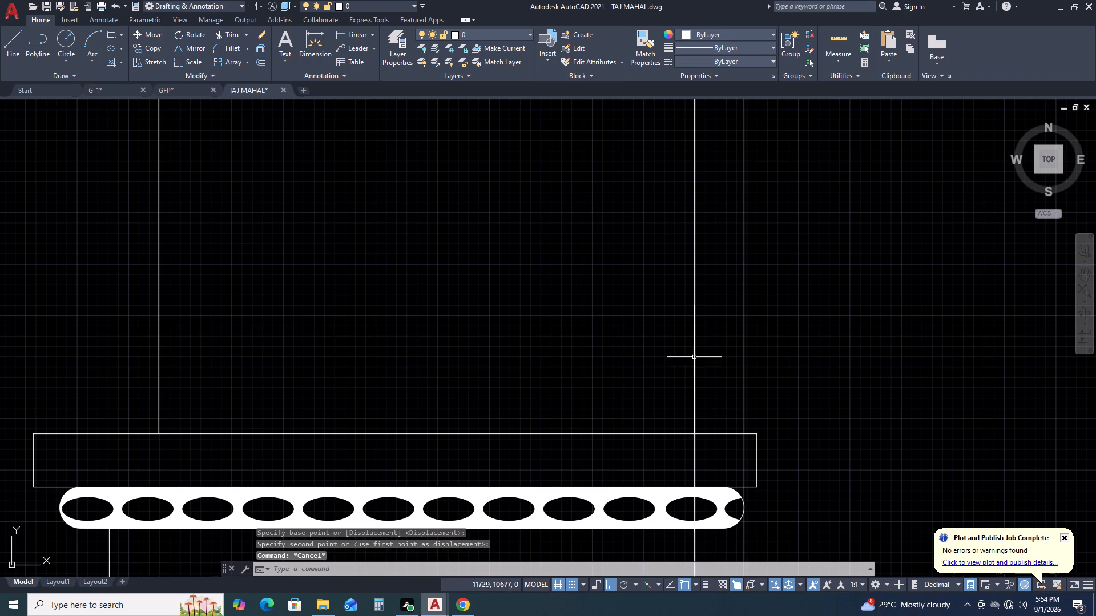
Delete the short vertical guide line running through the lowest cap at the shaft's right edge.
{"action": "left_click", "coordinate": [695, 321]}
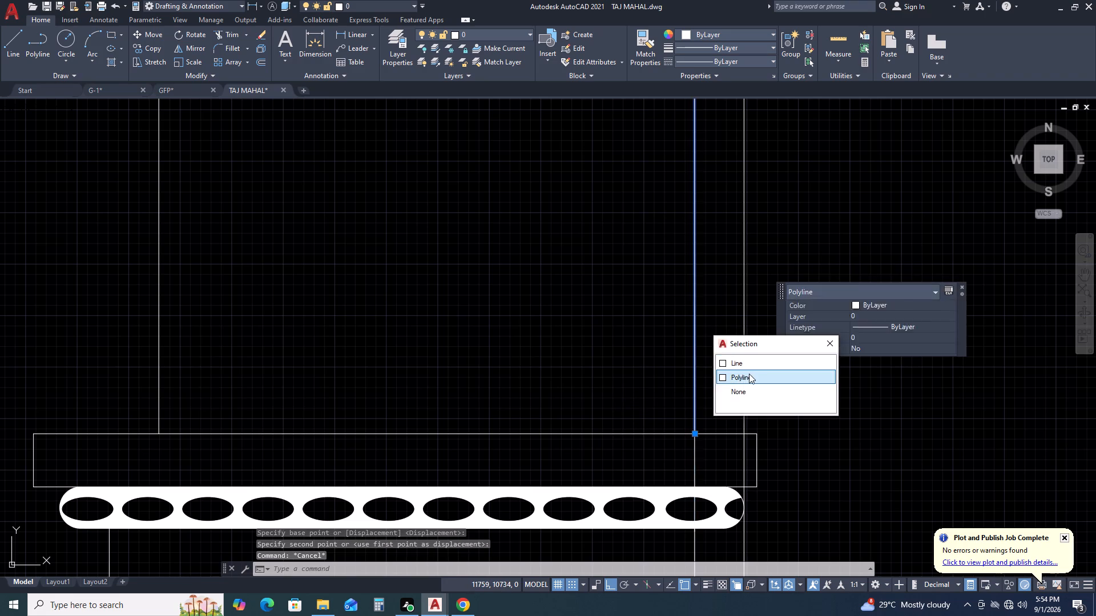
{"action": "left_click", "coordinate": [751, 366]}
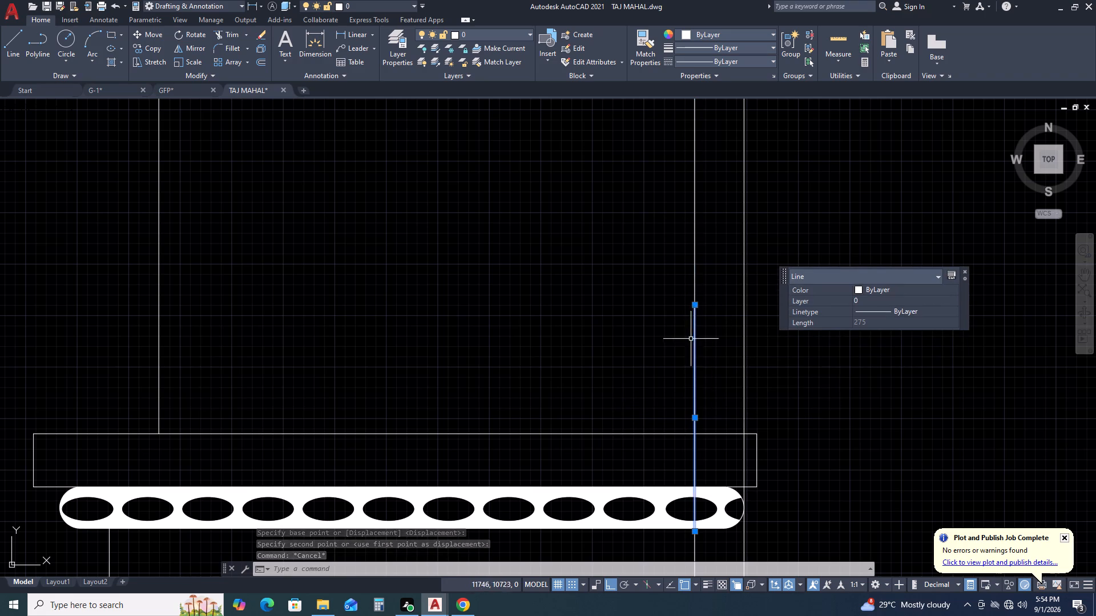
{"action": "key", "text": "Delete"}
Move the second stage's left edge polyline horizontally outward to line up with the lowest stage's top-left corner.
{"action": "scroll", "coordinate": [709, 346], "scroll_direction": "down", "scroll_amount": 2}
{"action": "scroll", "coordinate": [569, 339], "scroll_direction": "down", "scroll_amount": 3}
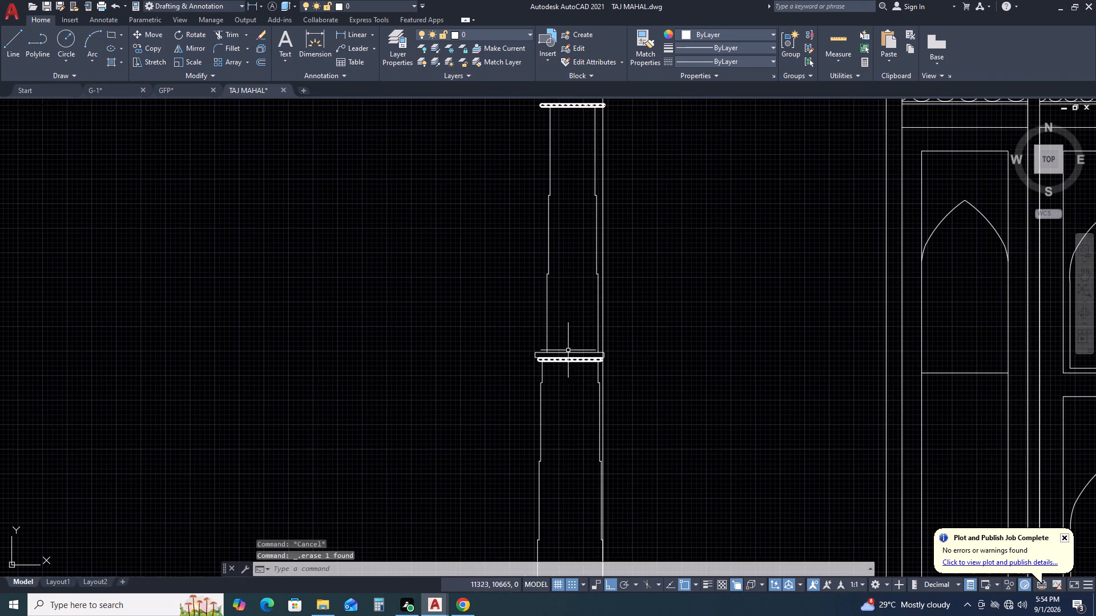
{"action": "left_click", "coordinate": [570, 212]}
{"action": "left_click", "coordinate": [545, 230]}
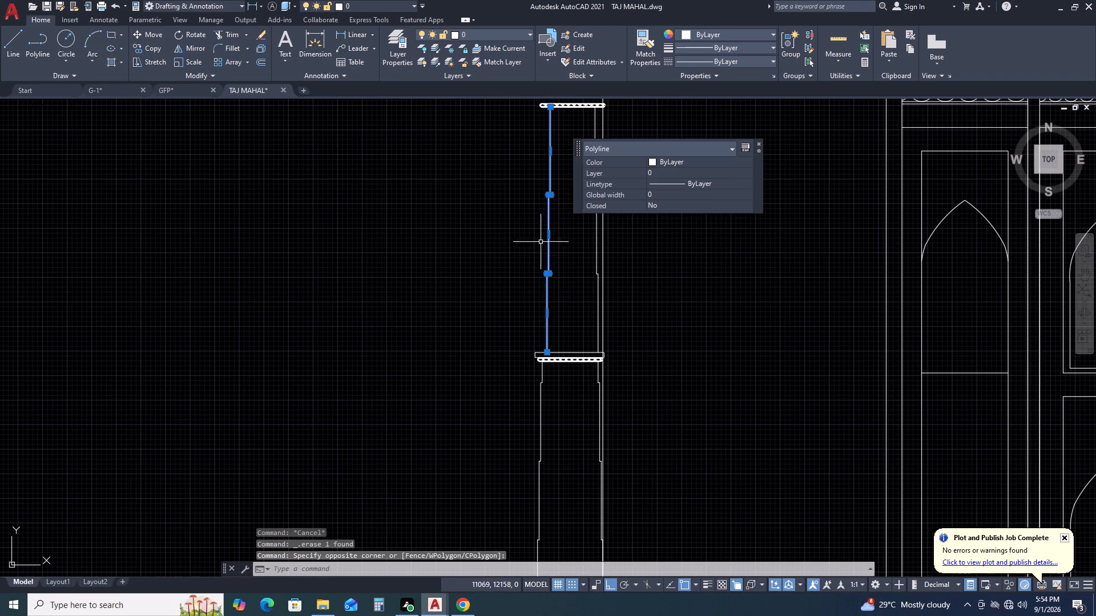
{"action": "middle_click_drag", "start_coordinate": [551, 306], "coordinate": [555, 322]}
{"action": "middle_click_drag", "start_coordinate": [559, 337], "coordinate": [571, 374]}
{"action": "type", "text": "M"}
{"action": "key", "text": "space"}
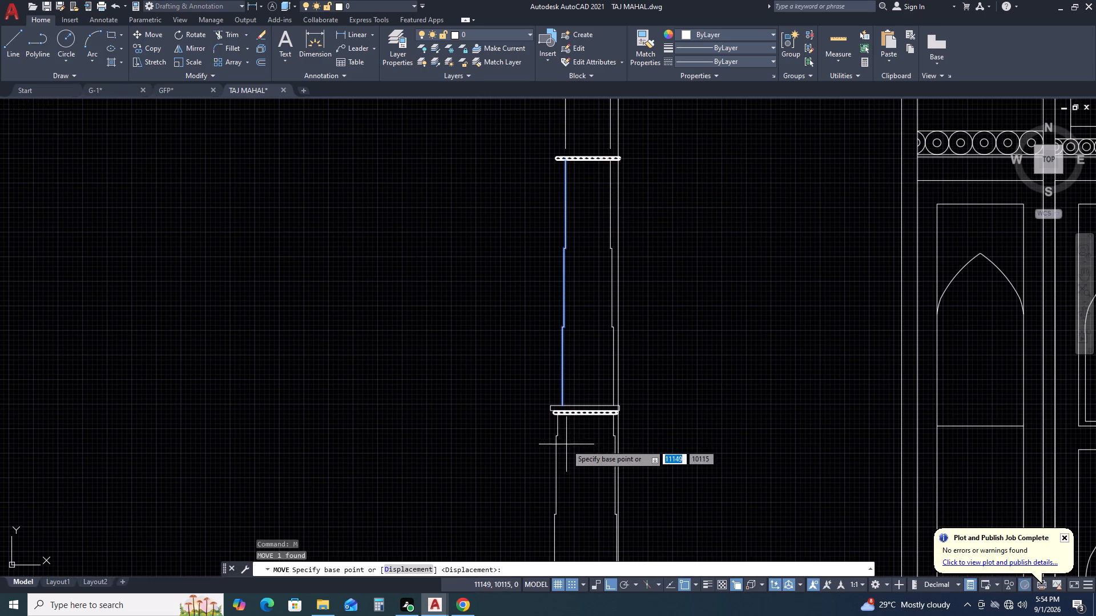
{"action": "scroll", "coordinate": [579, 390], "scroll_direction": "up", "scroll_amount": 3}
{"action": "left_click", "coordinate": [510, 455]}
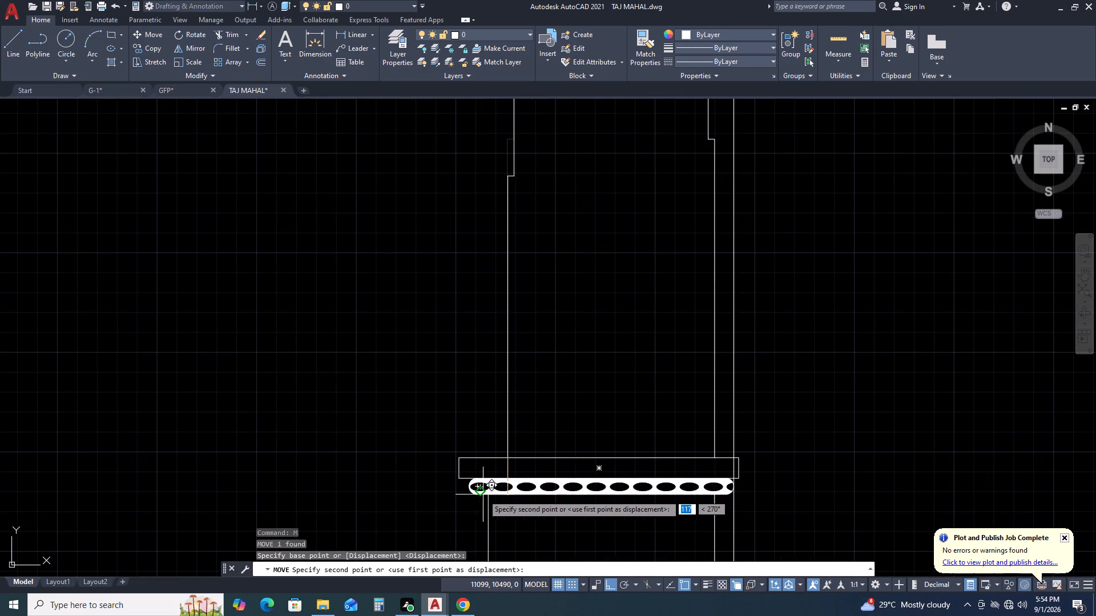
{"action": "left_click", "coordinate": [487, 456]}
{"action": "scroll", "coordinate": [741, 347], "scroll_direction": "down", "scroll_amount": 2}
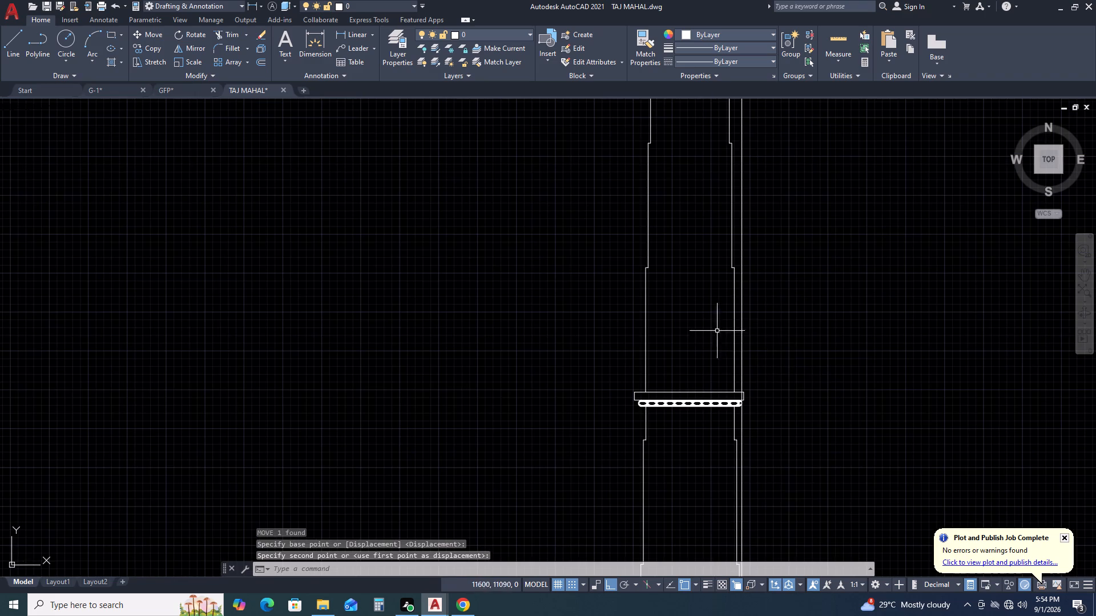
Delete the long vertical line running beside the right edge of the minaret shaft.
{"action": "left_click", "coordinate": [743, 314]}
{"action": "key", "text": "Delete"}
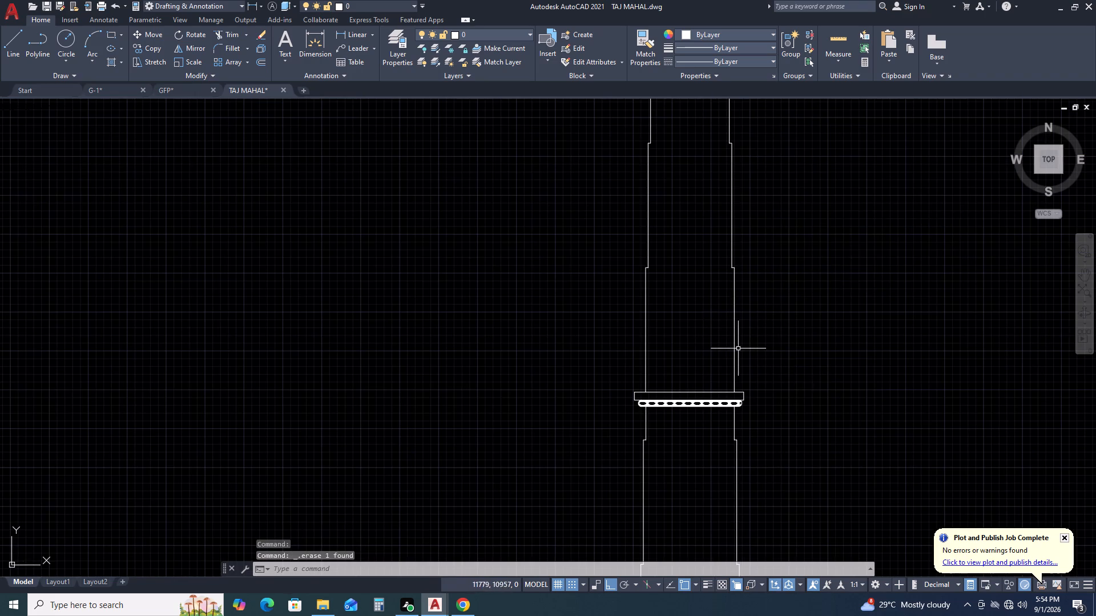
Delete the whole decorated oval cap between the second and third minaret stages.
{"action": "scroll", "coordinate": [784, 396], "scroll_direction": "down", "scroll_amount": 2}
{"action": "middle_click_drag", "start_coordinate": [789, 234], "coordinate": [730, 361]}
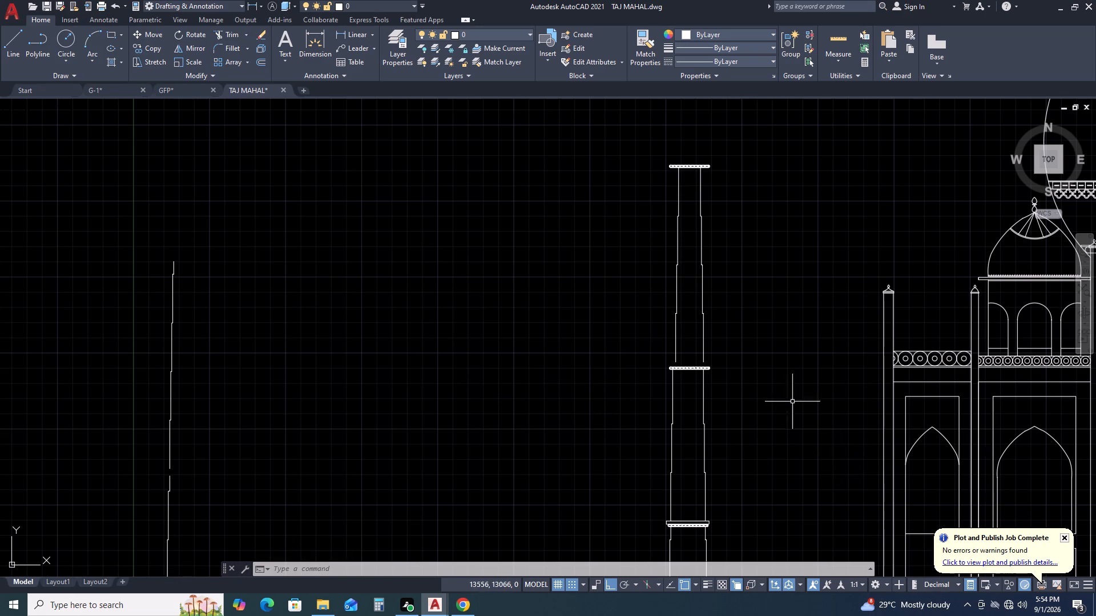
{"action": "middle_click_drag", "start_coordinate": [742, 419], "coordinate": [695, 360]}
{"action": "scroll", "coordinate": [632, 318], "scroll_direction": "up", "scroll_amount": 2}
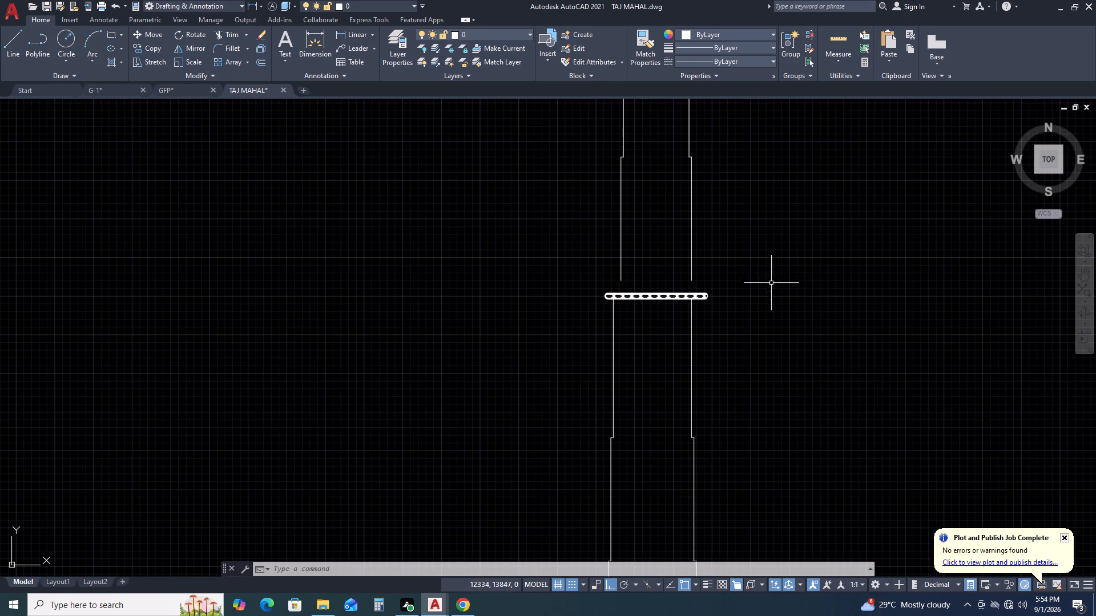
{"action": "middle_click_drag", "start_coordinate": [775, 279], "coordinate": [687, 353]}
{"action": "scroll", "coordinate": [666, 350], "scroll_direction": "down", "scroll_amount": 2}
{"action": "middle_click_drag", "start_coordinate": [659, 412], "coordinate": [615, 309]}
{"action": "middle_click", "coordinate": [609, 294]}
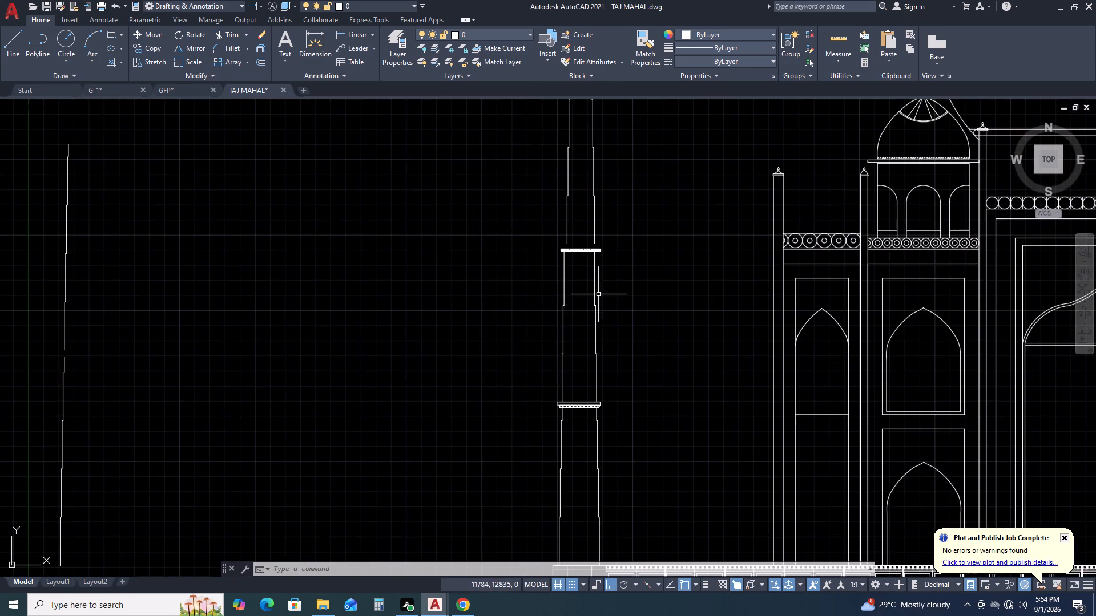
{"action": "scroll", "coordinate": [569, 252], "scroll_direction": "up", "scroll_amount": 2}
{"action": "left_click", "coordinate": [607, 221]}
{"action": "left_click", "coordinate": [592, 261]}
{"action": "key", "text": "Delete"}
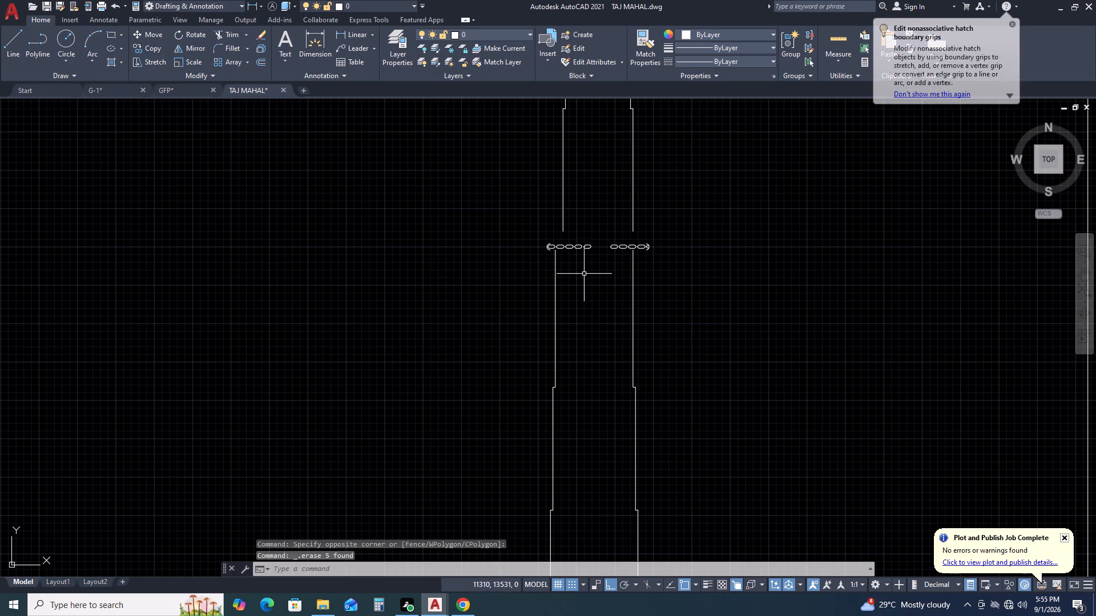
{"action": "left_click_drag", "start_coordinate": [483, 226], "coordinate": [507, 234]}
{"action": "left_click", "coordinate": [759, 253]}
{"action": "key", "text": "Delete"}
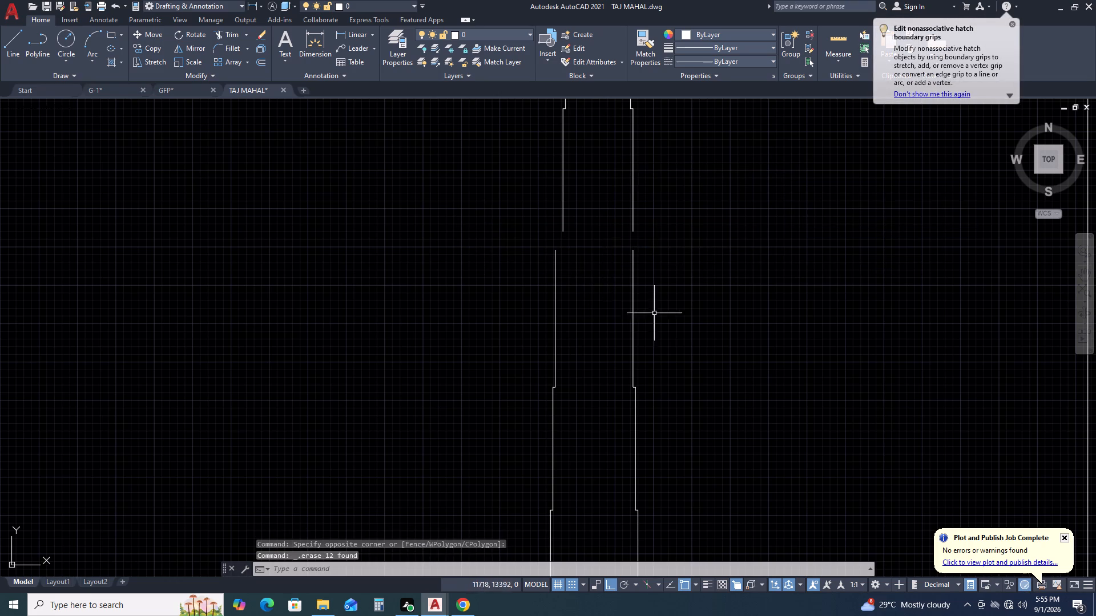
Draw a horizontal line across the top of the second stage, joining its left and right edges.
{"action": "middle_click_drag", "start_coordinate": [665, 322], "coordinate": [721, 226]}
{"action": "scroll", "coordinate": [719, 220], "scroll_direction": "down", "scroll_amount": 2}
{"action": "middle_click_drag", "start_coordinate": [720, 304], "coordinate": [618, 273]}
{"action": "scroll", "coordinate": [581, 317], "scroll_direction": "up", "scroll_amount": 2}
{"action": "middle_click_drag", "start_coordinate": [606, 301], "coordinate": [620, 380]}
{"action": "type", "text": "L"}
{"action": "key", "text": "space"}
{"action": "middle_click_drag", "start_coordinate": [702, 205], "coordinate": [704, 286]}
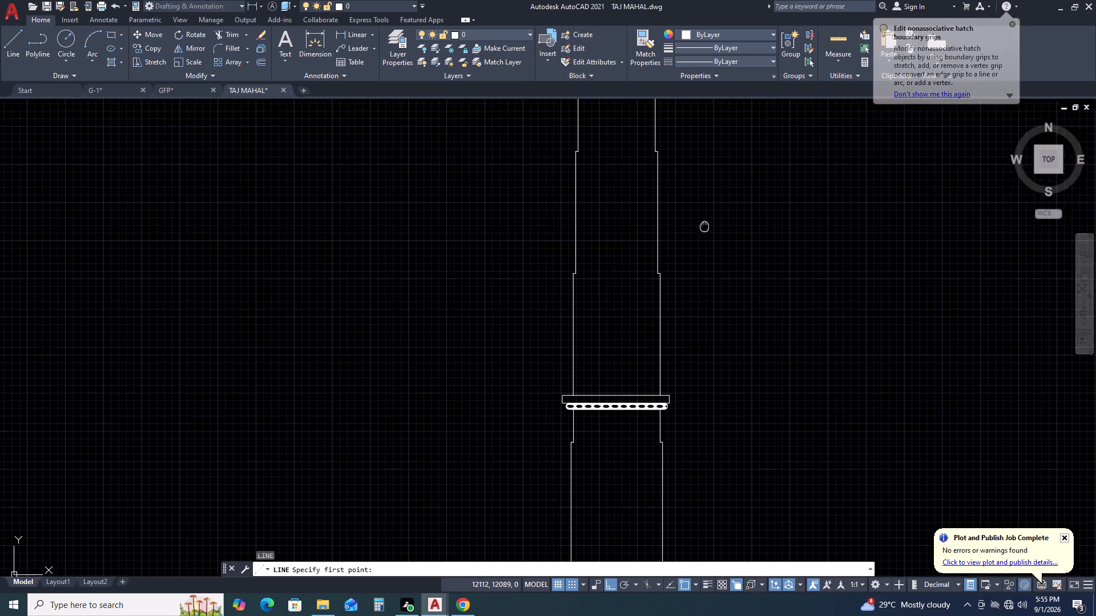
{"action": "middle_click_drag", "start_coordinate": [704, 286], "coordinate": [713, 375]}
{"action": "left_click", "coordinate": [588, 177]}
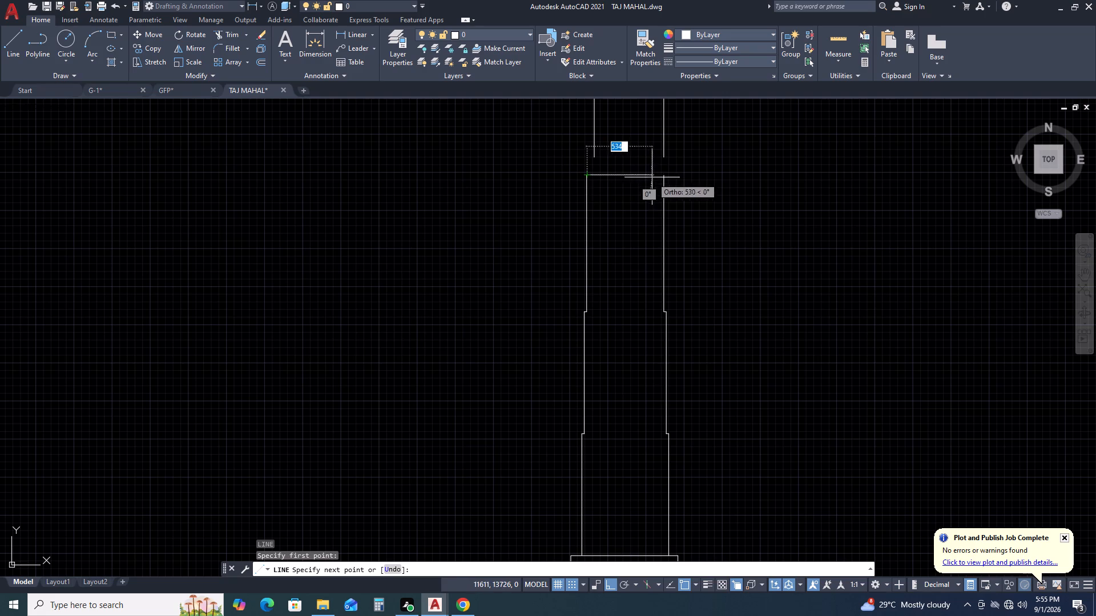
{"action": "left_click", "coordinate": [664, 175]}
{"action": "key", "text": "space"}
Copy the lowest cap with its rectangle from its bottom midpoint to the midpoint of the line across the second stage's top.
{"action": "scroll", "coordinate": [661, 166], "scroll_direction": "down", "scroll_amount": 3}
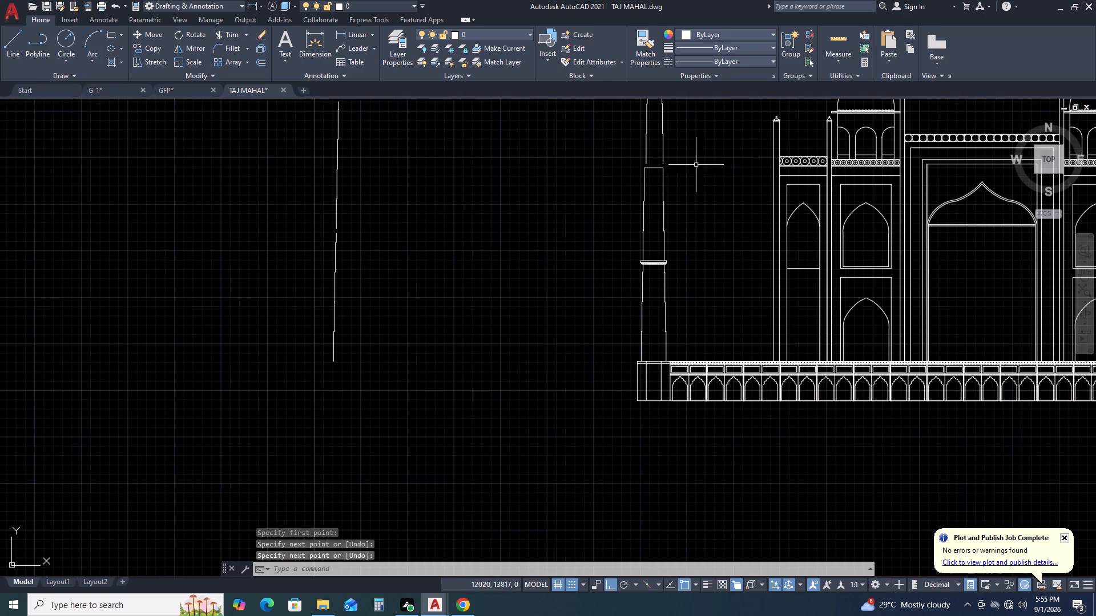
{"action": "scroll", "coordinate": [635, 275], "scroll_direction": "up", "scroll_amount": 3}
{"action": "left_click", "coordinate": [615, 190]}
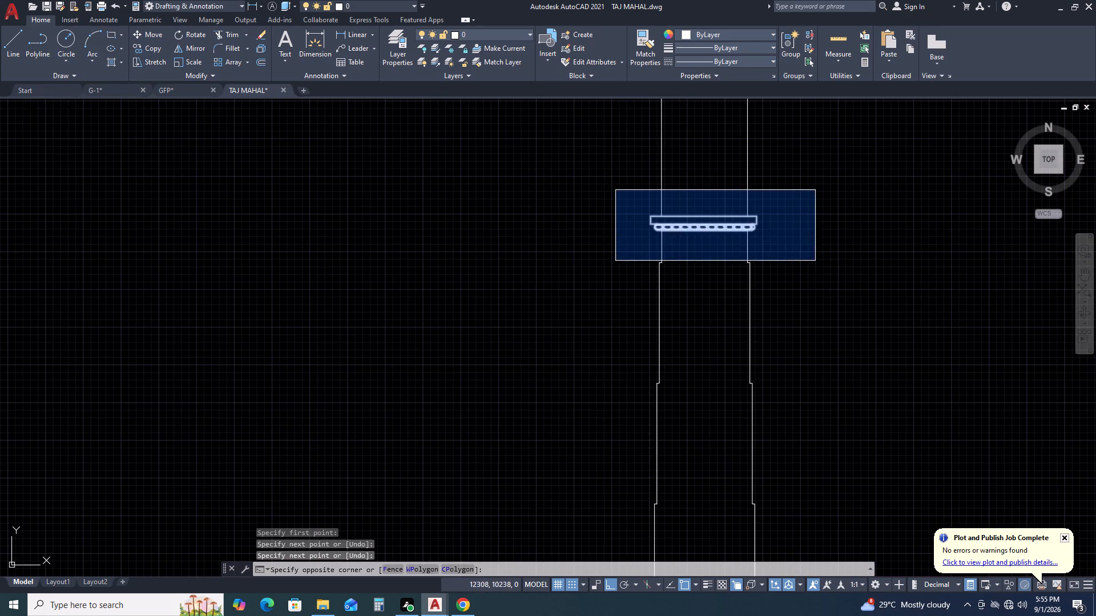
{"action": "left_click", "coordinate": [815, 261]}
{"action": "middle_click_drag", "start_coordinate": [636, 212], "coordinate": [634, 401]}
{"action": "key", "text": "c"}
{"action": "key", "text": "o"}
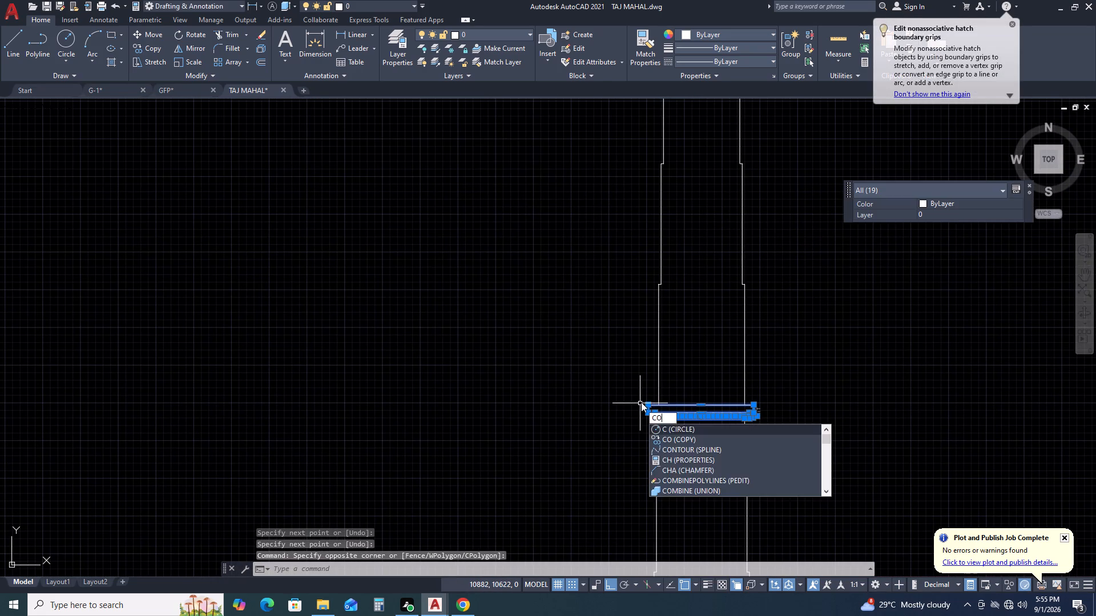
{"action": "key", "text": "space"}
{"action": "scroll", "coordinate": [710, 428], "scroll_direction": "up", "scroll_amount": 4}
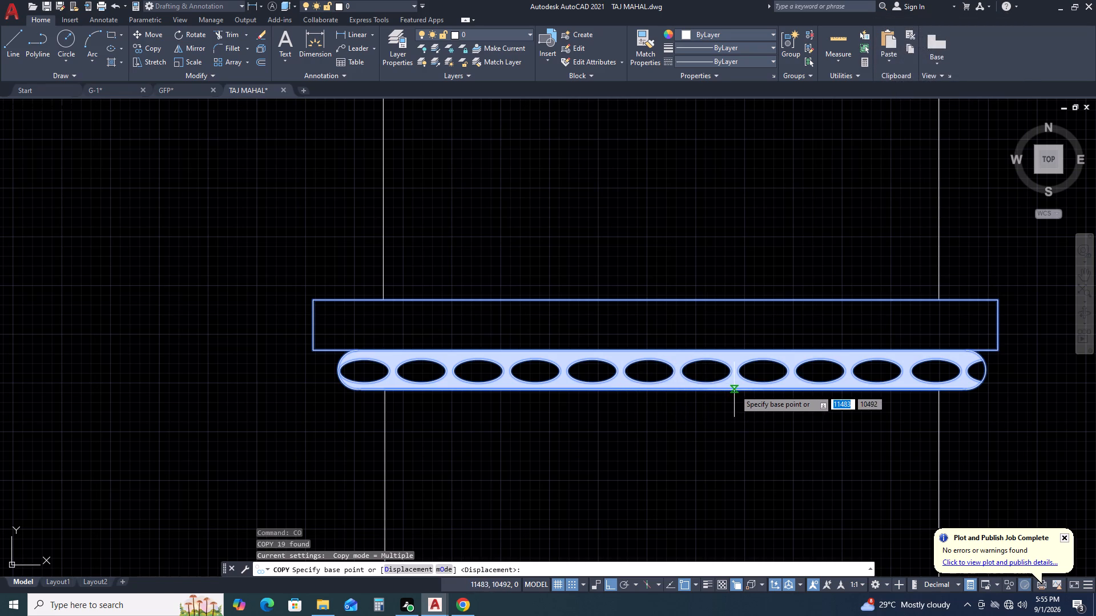
{"action": "left_click", "coordinate": [660, 392]}
{"action": "scroll", "coordinate": [660, 392], "scroll_direction": "down", "scroll_amount": 1}
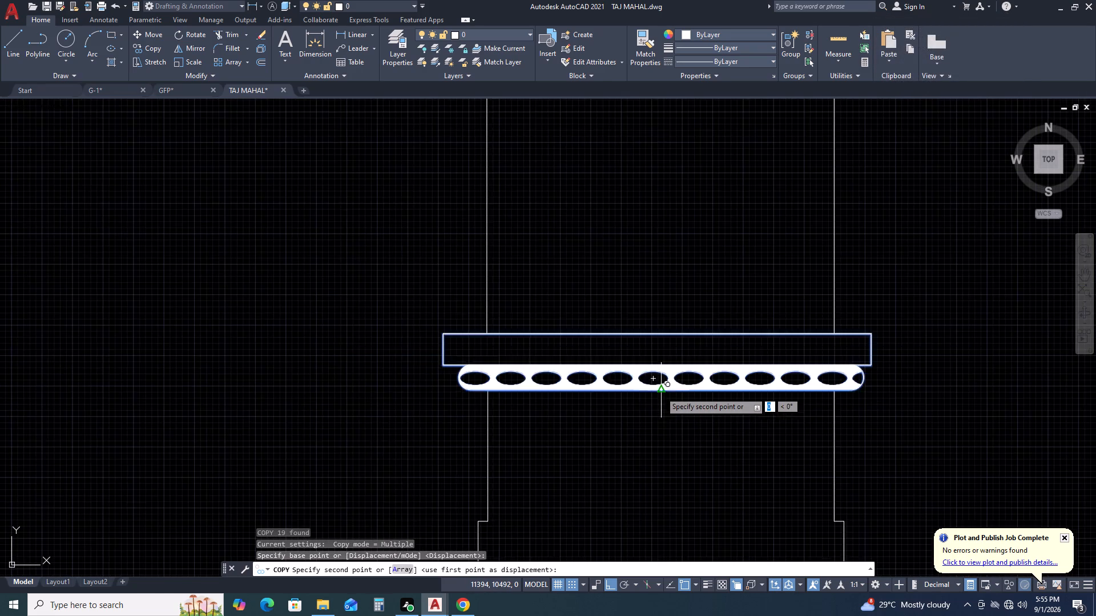
{"action": "scroll", "coordinate": [668, 349], "scroll_direction": "down", "scroll_amount": 2}
{"action": "middle_click_drag", "start_coordinate": [668, 183], "coordinate": [686, 282]}
{"action": "middle_click_drag", "start_coordinate": [686, 286], "coordinate": [692, 388]}
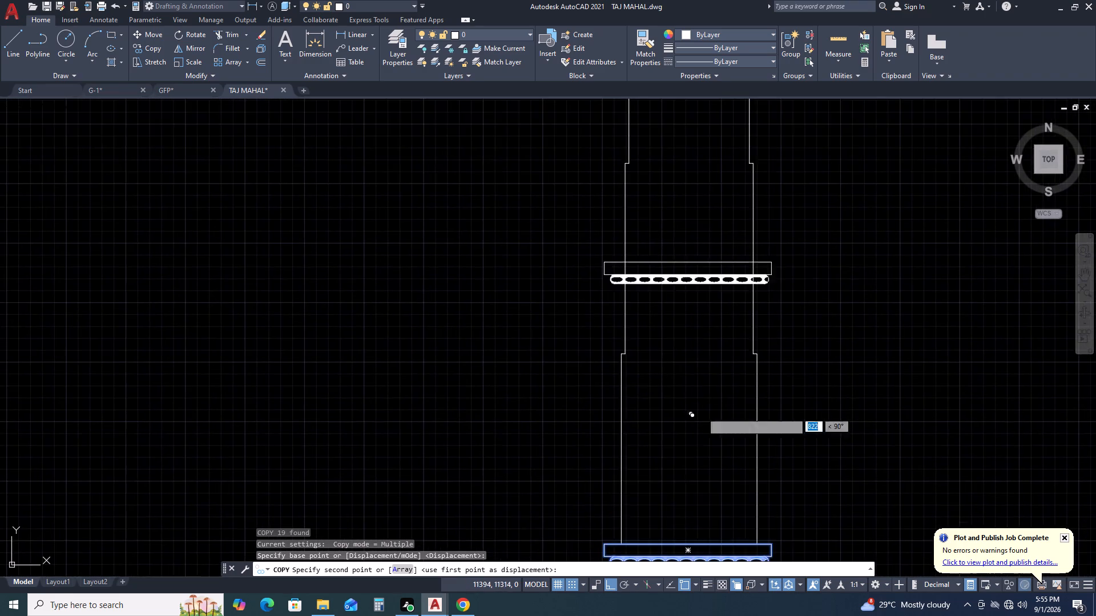
{"action": "scroll", "coordinate": [698, 347], "scroll_direction": "down", "scroll_amount": 2}
{"action": "scroll", "coordinate": [690, 185], "scroll_direction": "up", "scroll_amount": 2}
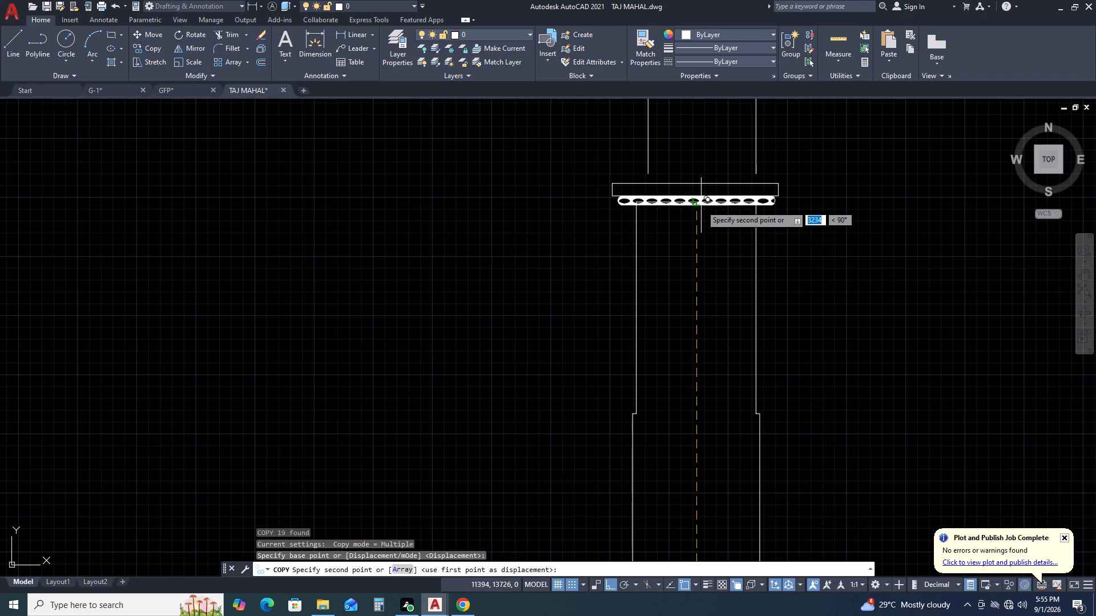
{"action": "left_click", "coordinate": [696, 200]}
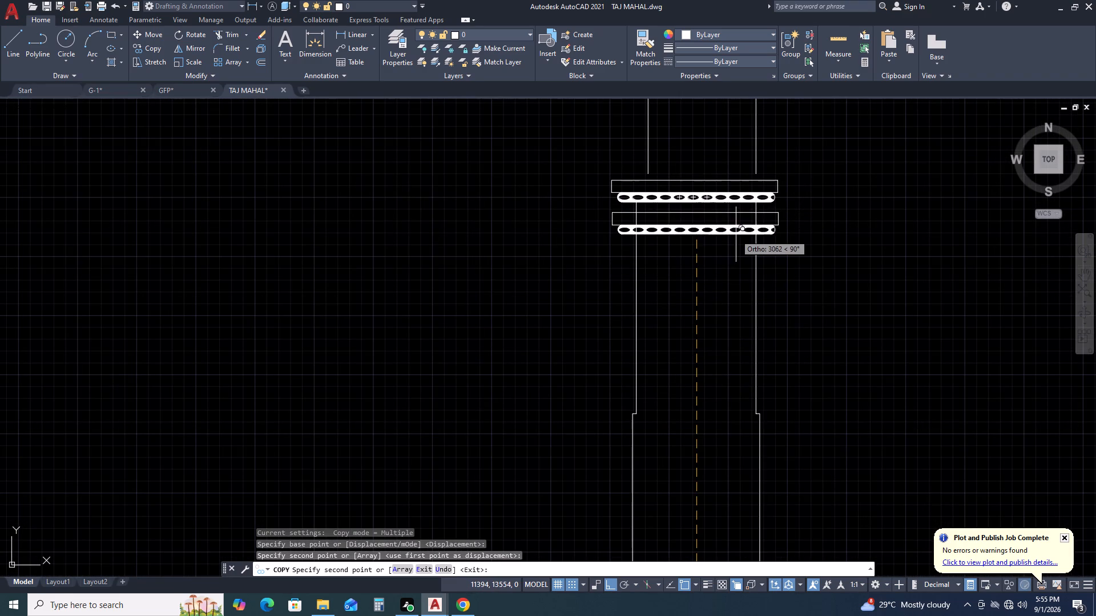
{"action": "key", "text": "Escape"}
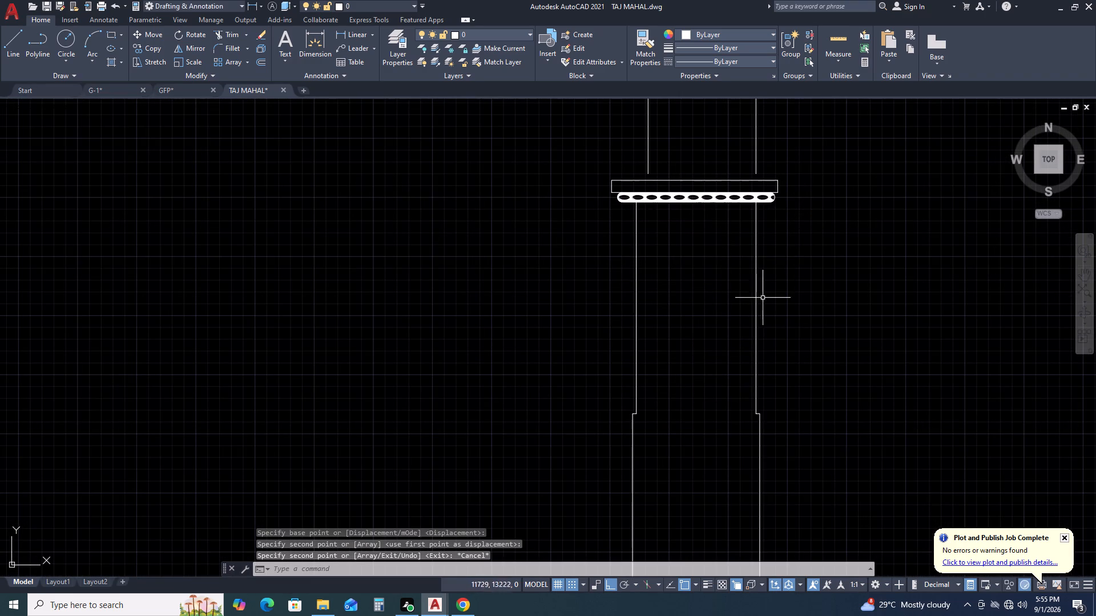
Draw a vertical line from the second stage's top-right corner up through the copied cap, past its rectangle beside the third stage's edge.
{"action": "scroll", "coordinate": [808, 214], "scroll_direction": "down", "scroll_amount": 3}
{"action": "middle_click_drag", "start_coordinate": [836, 175], "coordinate": [684, 317]}
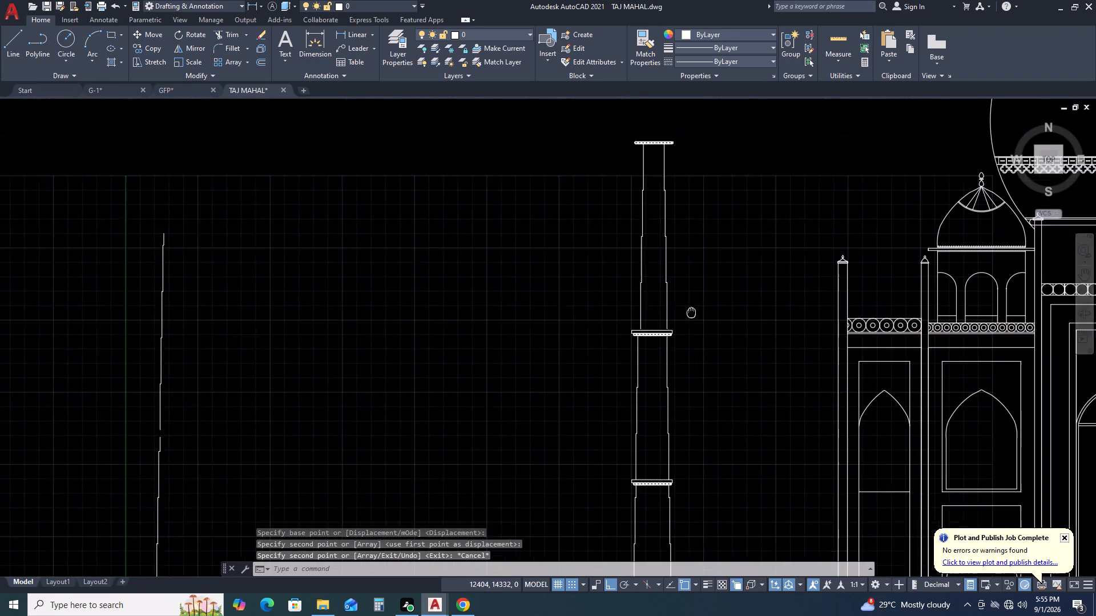
{"action": "scroll", "coordinate": [742, 341], "scroll_direction": "down", "scroll_amount": 1}
{"action": "scroll", "coordinate": [691, 356], "scroll_direction": "up", "scroll_amount": 2}
{"action": "scroll", "coordinate": [671, 305], "scroll_direction": "up", "scroll_amount": 1}
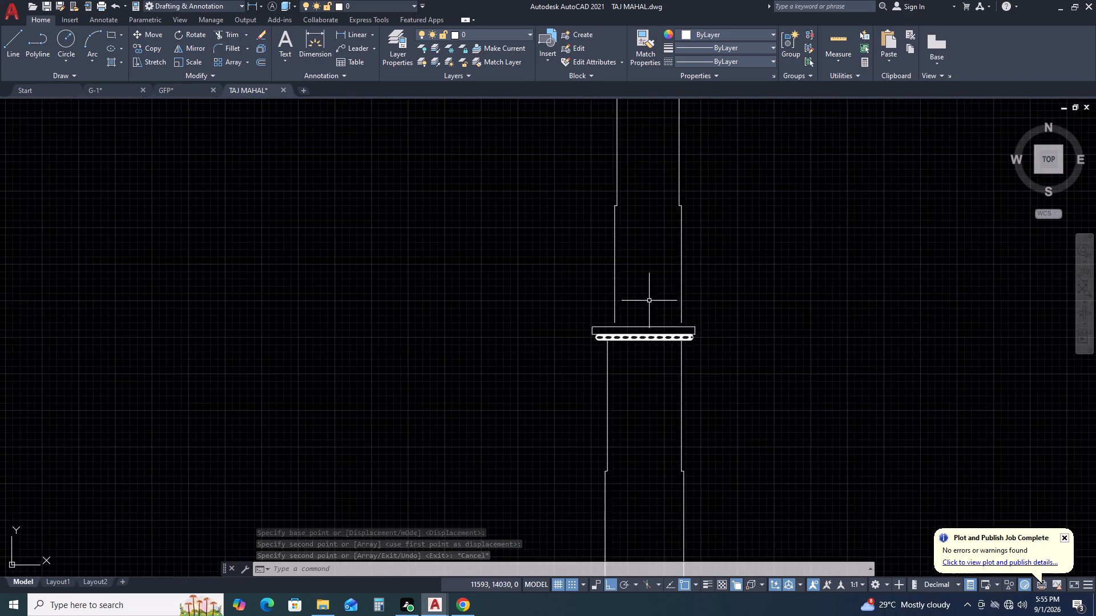
{"action": "scroll", "coordinate": [649, 301], "scroll_direction": "up", "scroll_amount": 1}
{"action": "key", "text": "l"}
{"action": "key", "text": "space"}
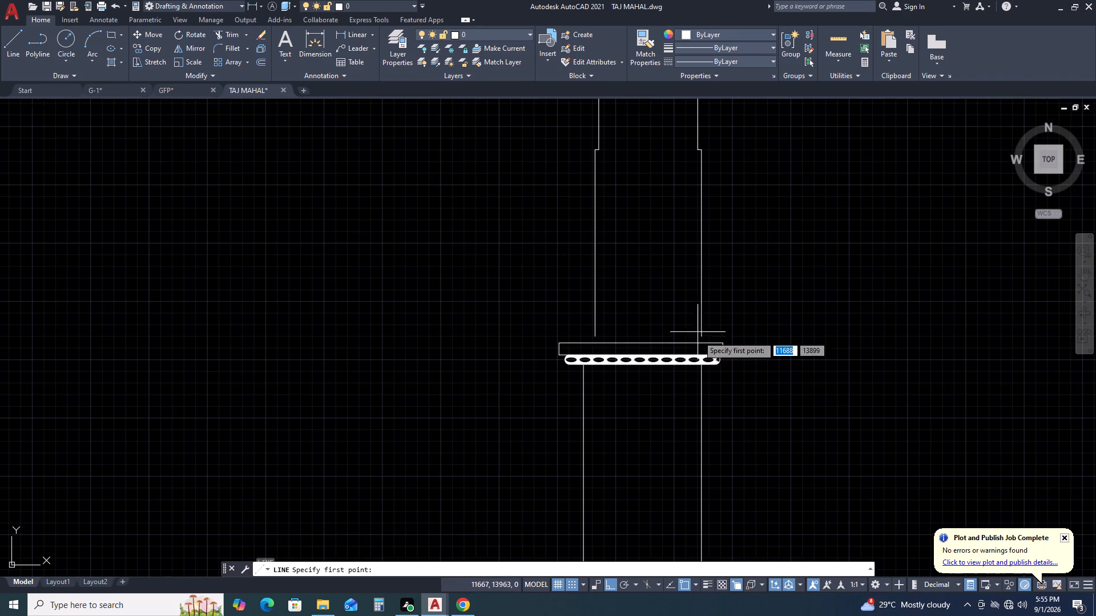
{"action": "left_click", "coordinate": [703, 370]}
{"action": "left_click", "coordinate": [701, 210]}
{"action": "key", "text": "Escape"}
Draw a vertical guide line about 1089 units long up from the second stage's top-left corner, through the cap.
{"action": "key", "text": "space"}
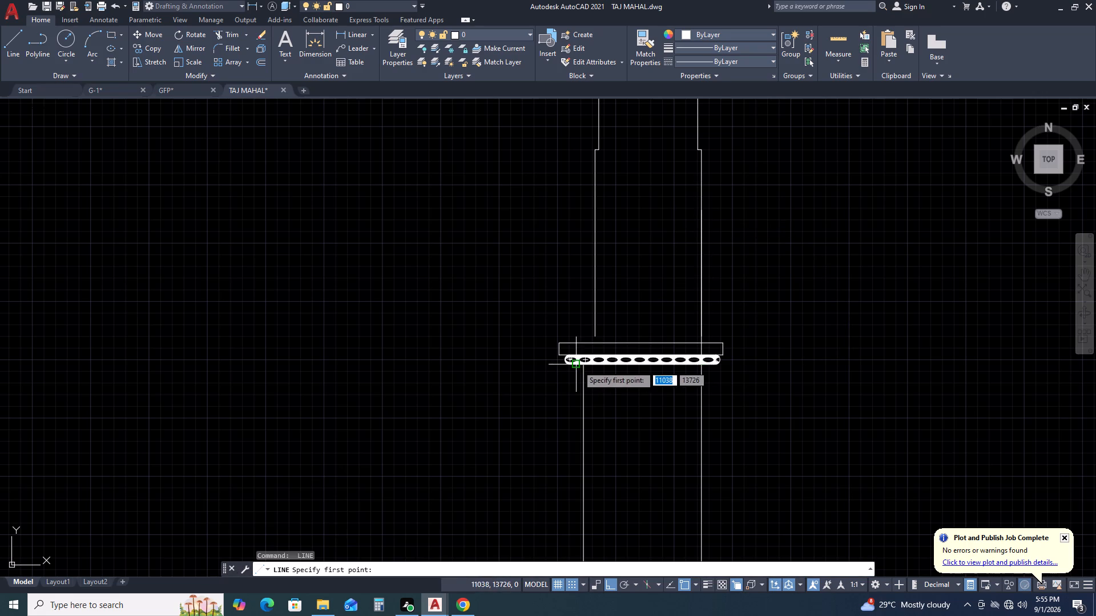
{"action": "left_click", "coordinate": [585, 369]}
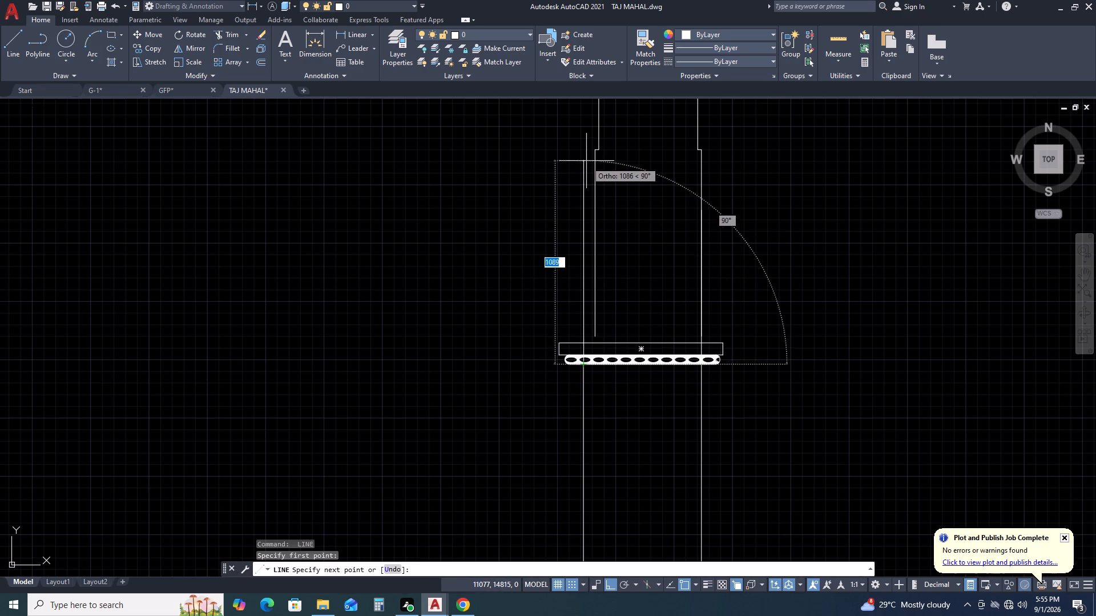
{"action": "left_click", "coordinate": [586, 161]}
{"action": "key", "text": "Escape"}
Move the third stage's left outline from its lower end to where the left guide line crosses the top edge of the cap's rectangle.
{"action": "middle_click_drag", "start_coordinate": [614, 230], "coordinate": [645, 351]}
{"action": "left_click_drag", "start_coordinate": [654, 211], "coordinate": [632, 192]}
{"action": "left_click", "coordinate": [603, 161]}
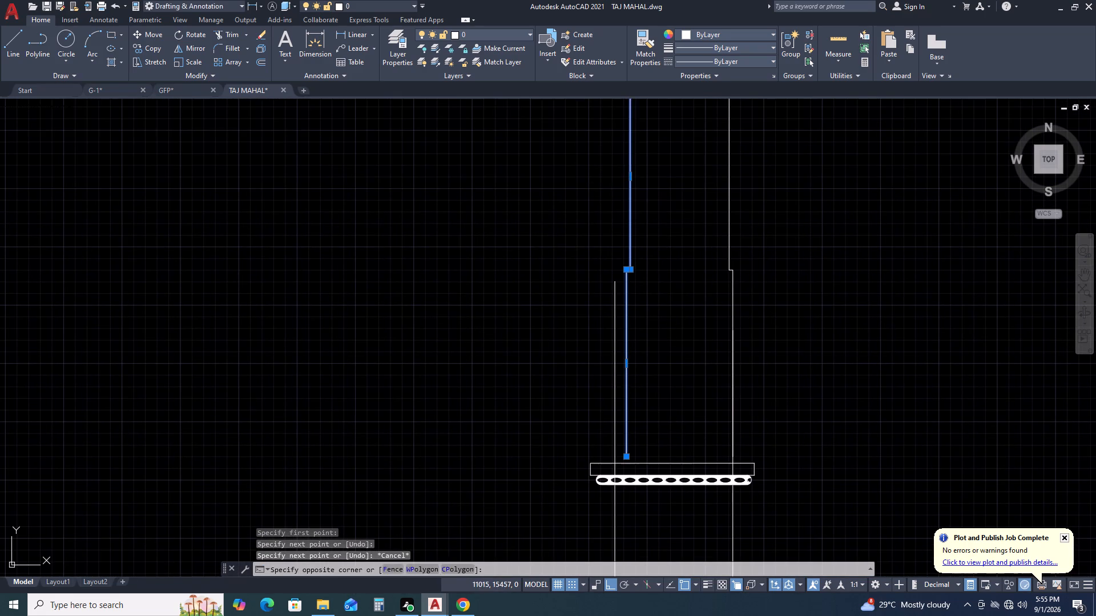
{"action": "key", "text": "m"}
{"action": "key", "text": "space"}
{"action": "scroll", "coordinate": [620, 456], "scroll_direction": "up", "scroll_amount": 1}
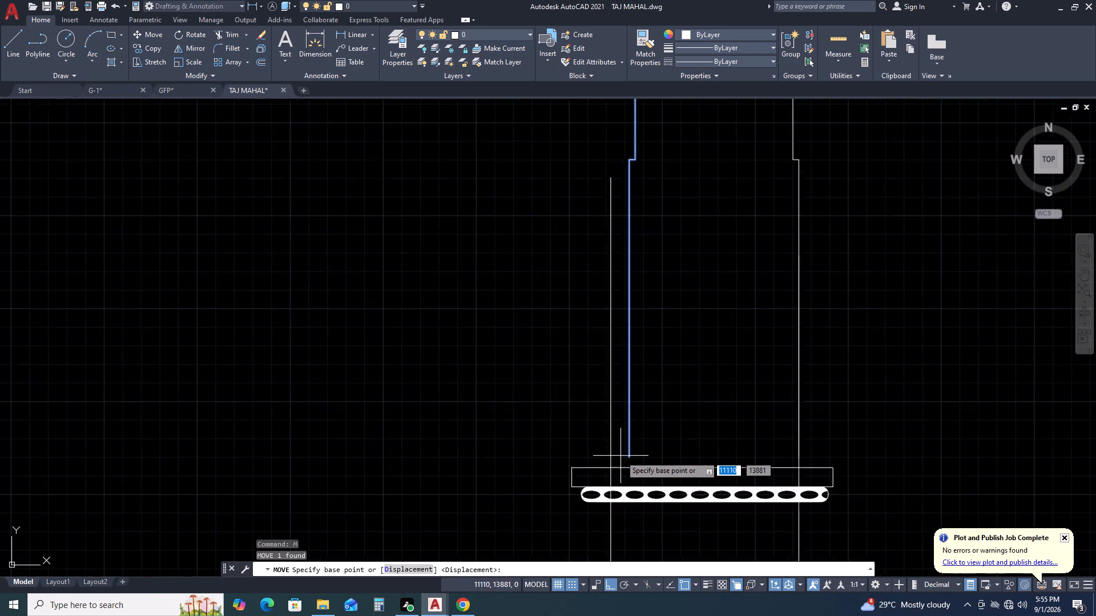
{"action": "scroll", "coordinate": [620, 456], "scroll_direction": "up", "scroll_amount": 1}
{"action": "left_click", "coordinate": [634, 458]}
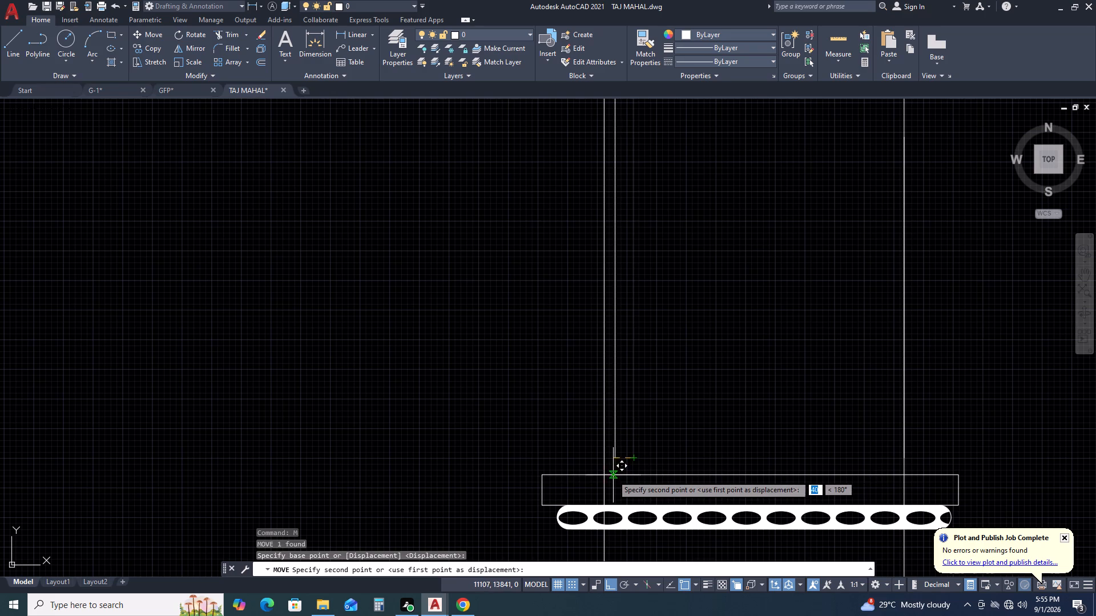
{"action": "left_click", "coordinate": [601, 474]}
Delete the two vertical guide lines rising from the second stage's top corners beside the third stage.
{"action": "scroll", "coordinate": [901, 369], "scroll_direction": "down", "scroll_amount": 2}
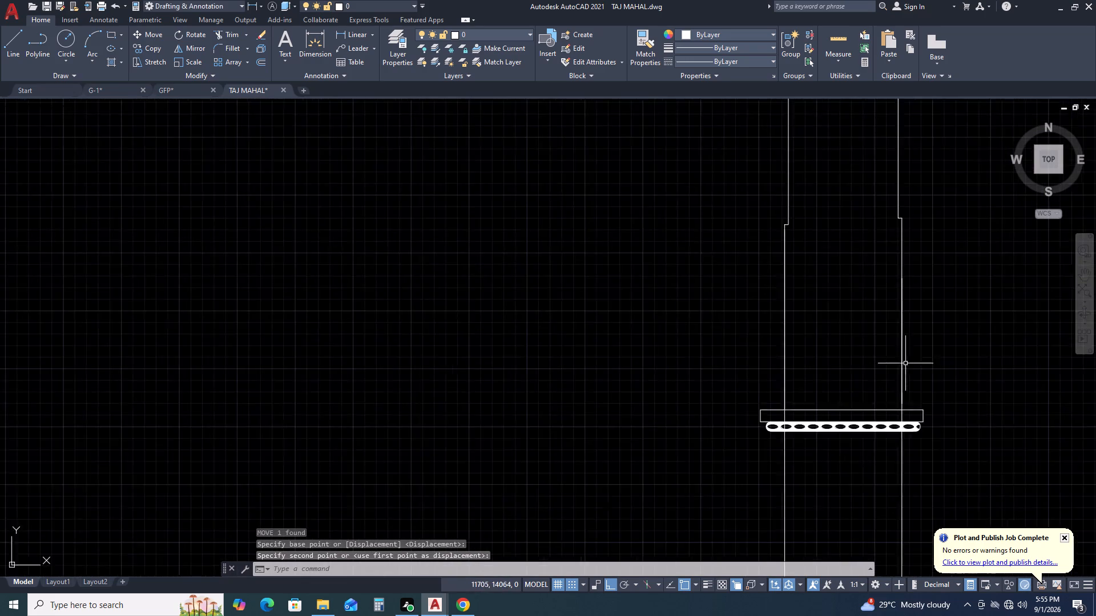
{"action": "scroll", "coordinate": [905, 363], "scroll_direction": "down", "scroll_amount": 2}
{"action": "middle_click_drag", "start_coordinate": [927, 265], "coordinate": [761, 375]}
{"action": "middle_click", "coordinate": [748, 378]}
{"action": "scroll", "coordinate": [750, 376], "scroll_direction": "down", "scroll_amount": 3}
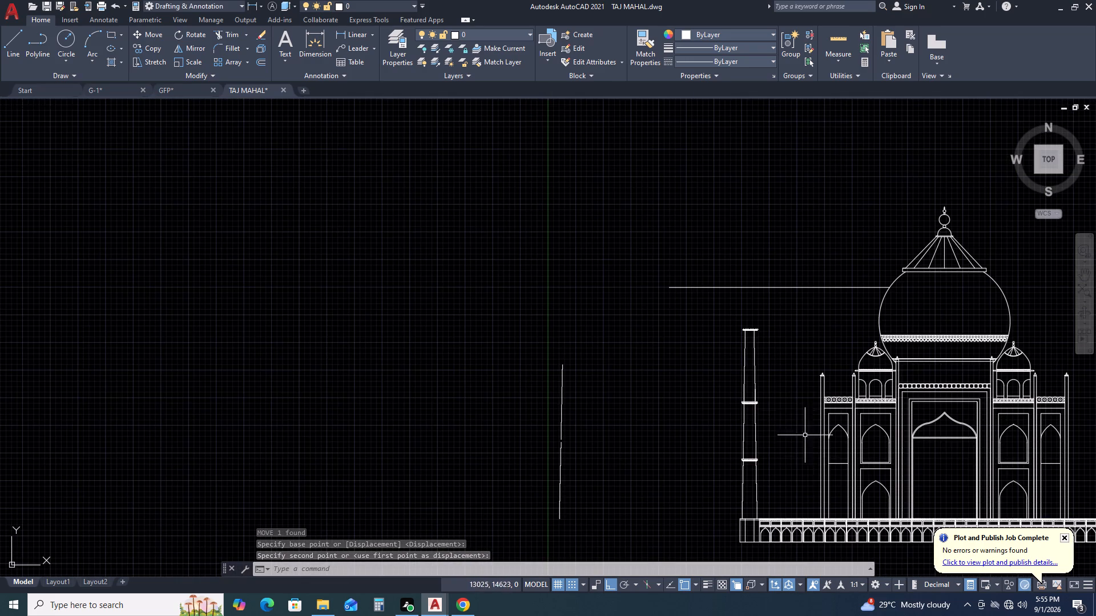
{"action": "scroll", "coordinate": [757, 411], "scroll_direction": "up", "scroll_amount": 2}
{"action": "scroll", "coordinate": [715, 373], "scroll_direction": "up", "scroll_amount": 2}
{"action": "left_click", "coordinate": [716, 310]}
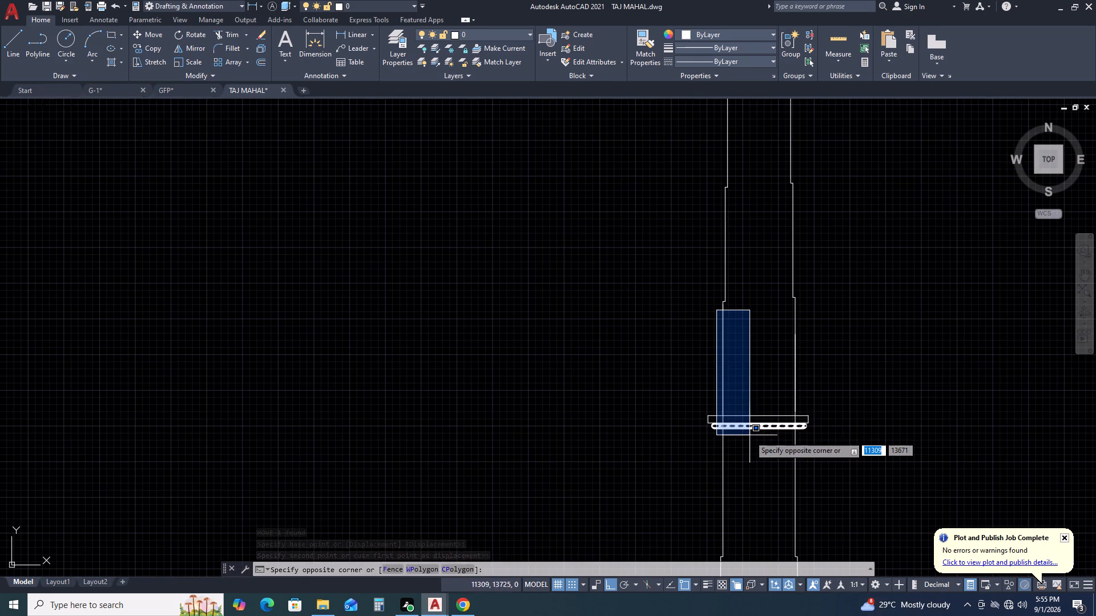
{"action": "left_click", "coordinate": [744, 457]}
{"action": "scroll", "coordinate": [730, 439], "scroll_direction": "up", "scroll_amount": 3}
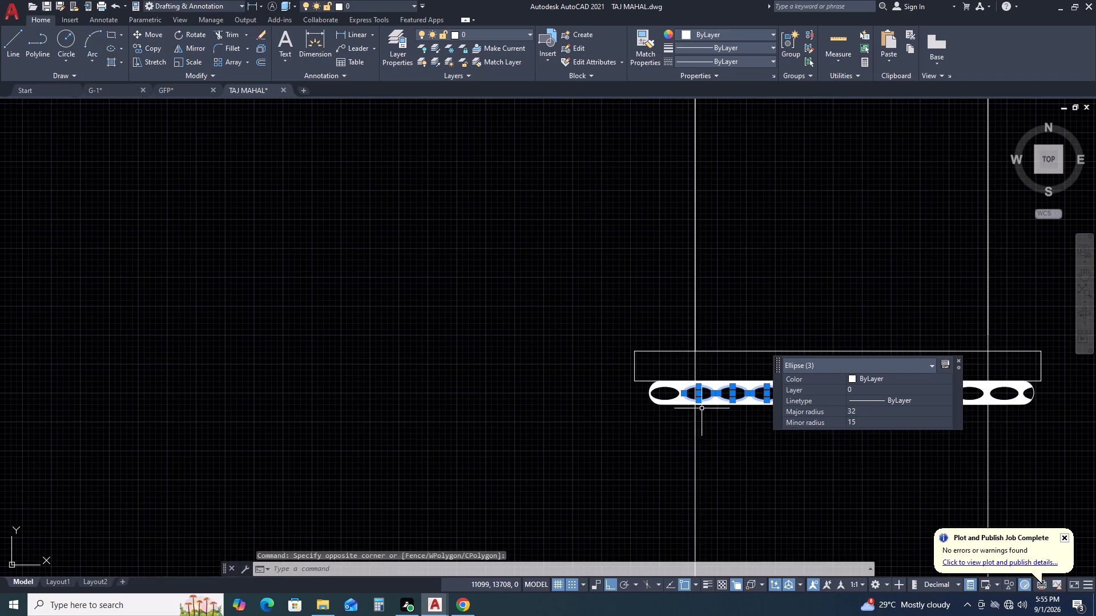
{"action": "key", "text": "Escape"}
{"action": "left_click", "coordinate": [696, 305]}
{"action": "scroll", "coordinate": [692, 323], "scroll_direction": "down", "scroll_amount": 3}
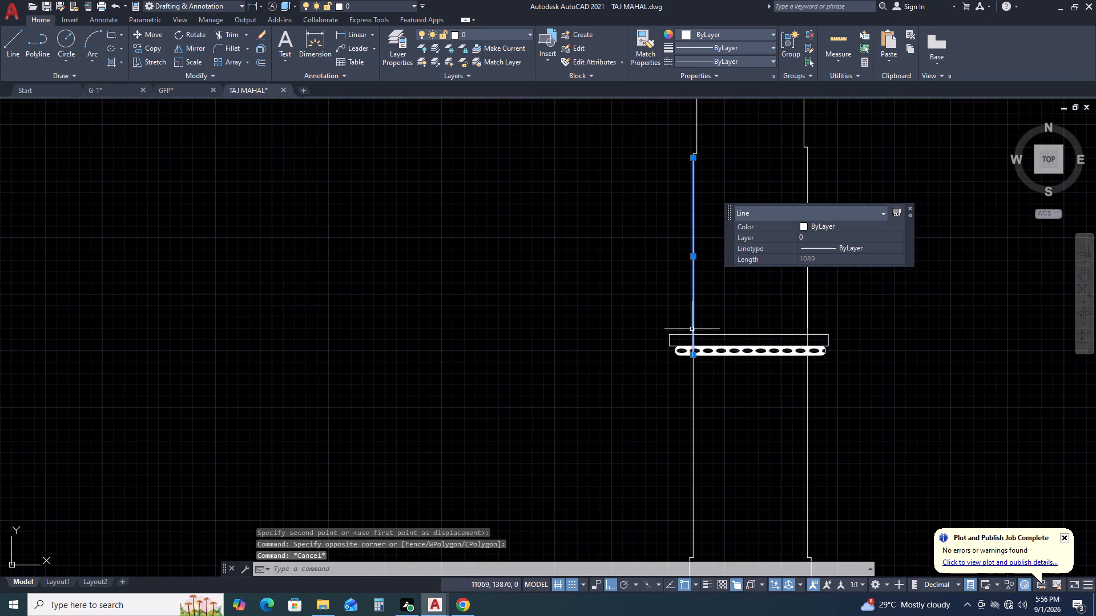
{"action": "key", "text": "Delete"}
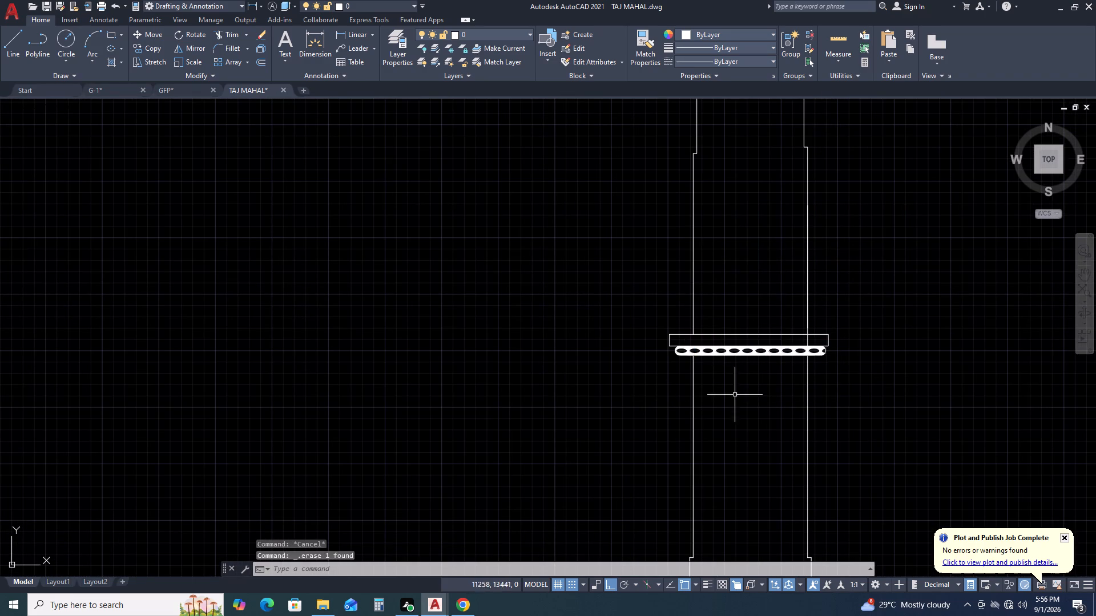
{"action": "left_click", "coordinate": [809, 265]}
{"action": "key", "text": "Delete"}
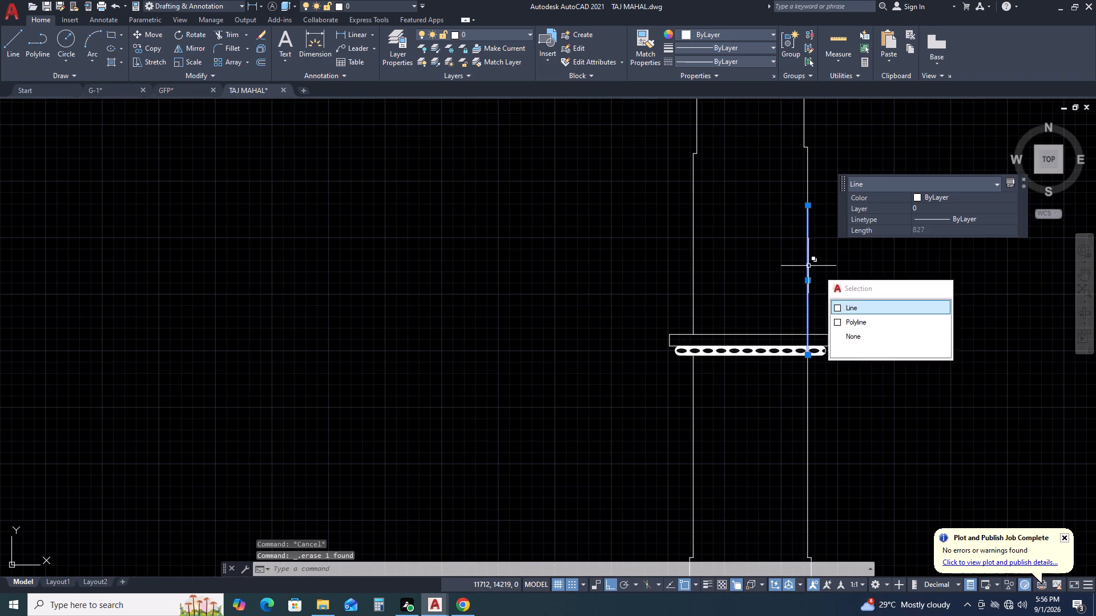
Move the third stage's right outline straight down from its lower end onto the top edge of the cap's rectangle.
{"action": "middle_click_drag", "start_coordinate": [856, 237], "coordinate": [740, 305]}
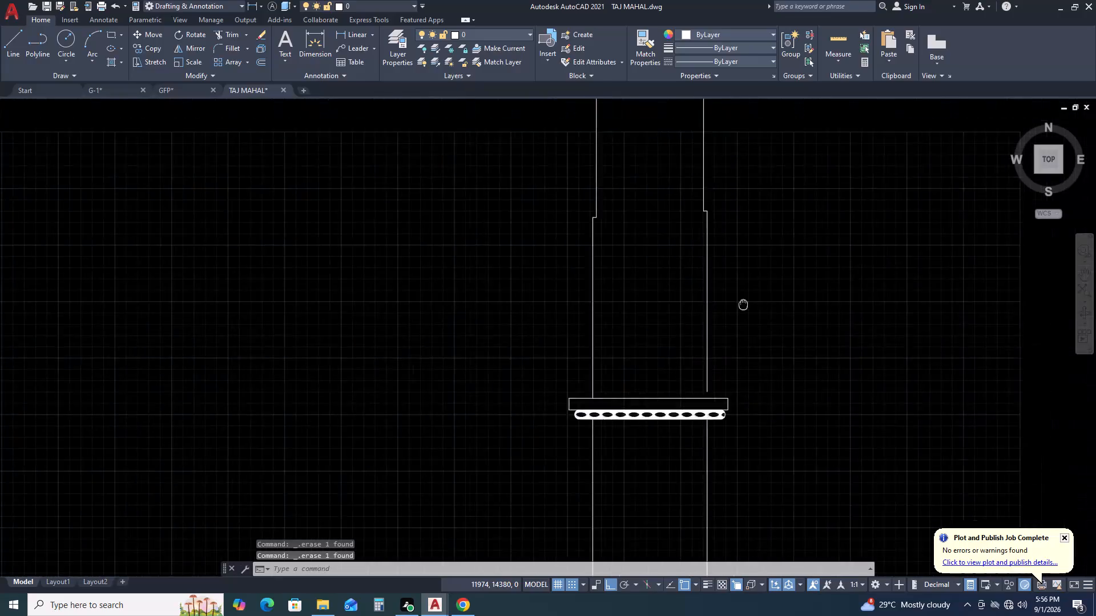
{"action": "scroll", "coordinate": [730, 310], "scroll_direction": "down", "scroll_amount": 1}
{"action": "scroll", "coordinate": [711, 398], "scroll_direction": "up", "scroll_amount": 2}
{"action": "left_click", "coordinate": [716, 290]}
{"action": "left_click", "coordinate": [685, 290]}
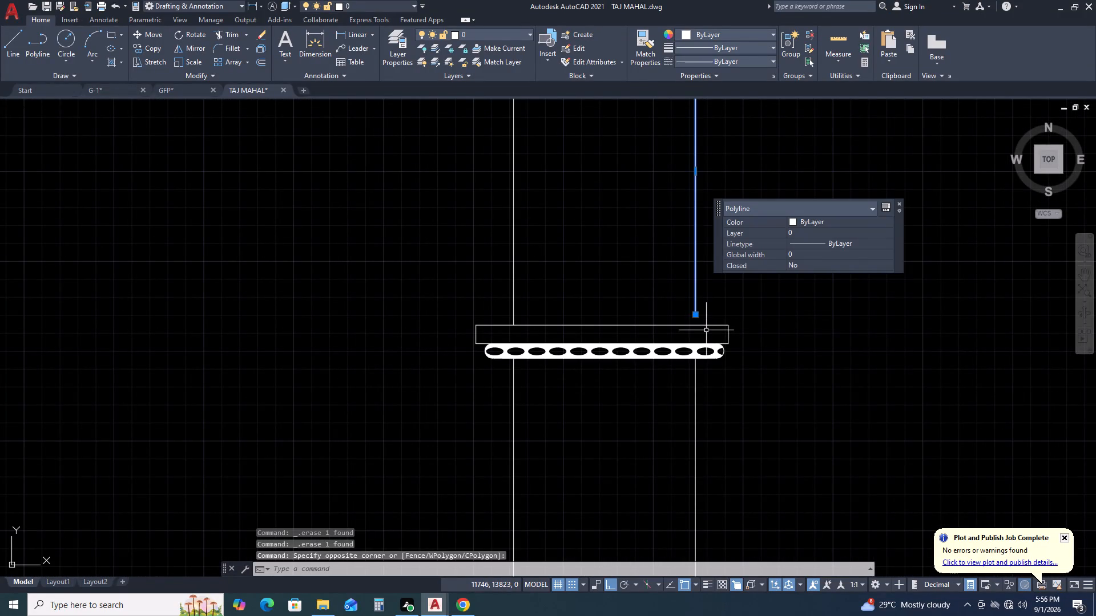
{"action": "type", "text": "M"}
{"action": "key", "text": "space"}
{"action": "scroll", "coordinate": [689, 323], "scroll_direction": "up", "scroll_amount": 2}
{"action": "left_click", "coordinate": [702, 303]}
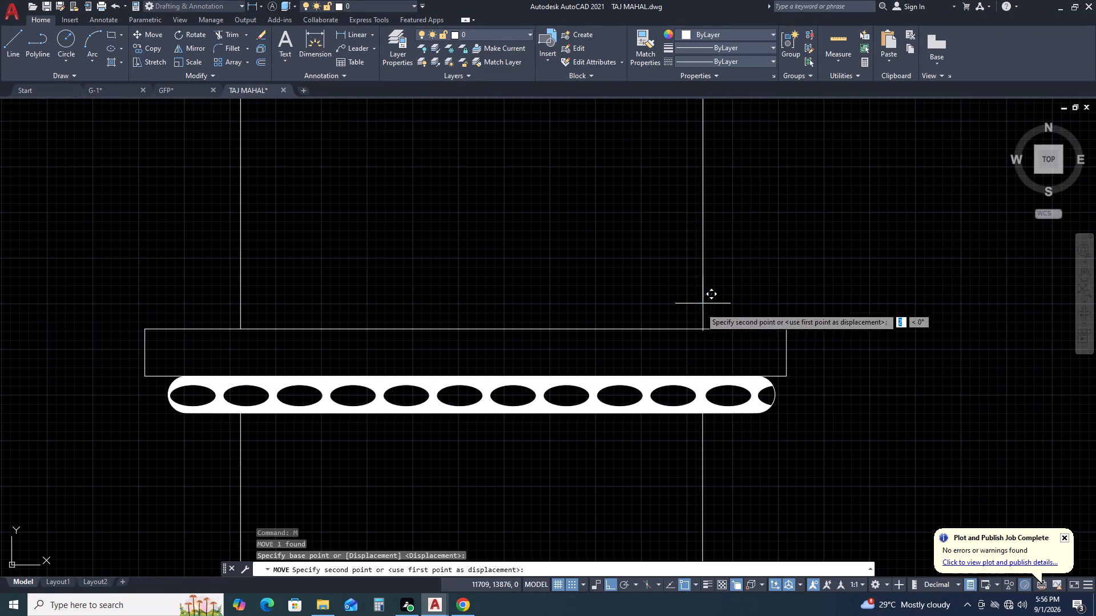
{"action": "left_click", "coordinate": [700, 329]}
Delete the whole old decorated cap on top of the third minaret stage.
{"action": "scroll", "coordinate": [685, 447], "scroll_direction": "down", "scroll_amount": 9}
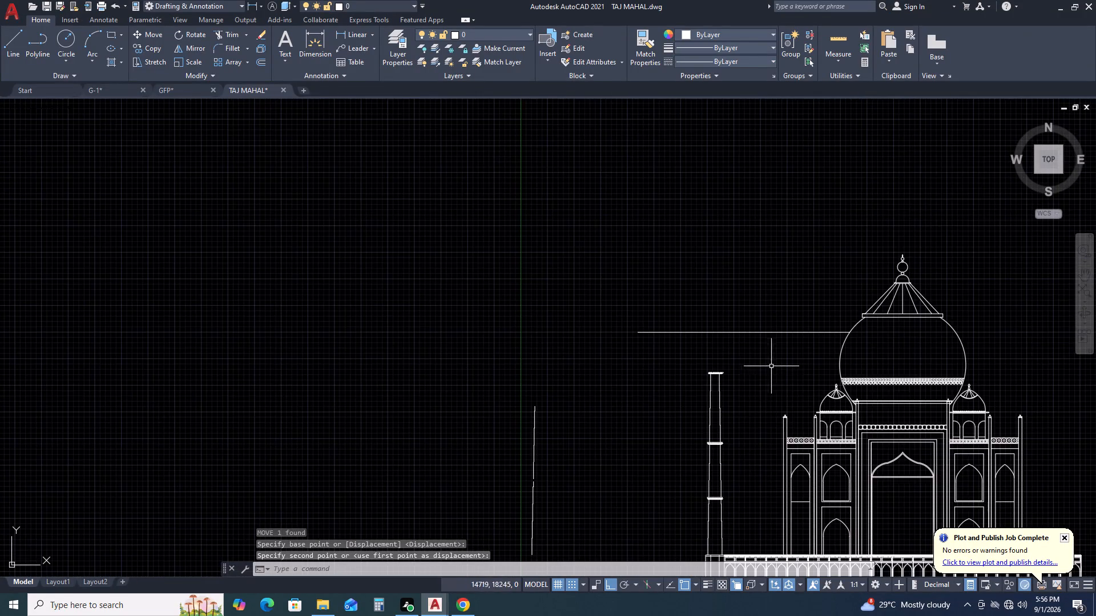
{"action": "scroll", "coordinate": [743, 385], "scroll_direction": "up", "scroll_amount": 3}
{"action": "left_click", "coordinate": [578, 305]}
{"action": "left_click", "coordinate": [735, 378]}
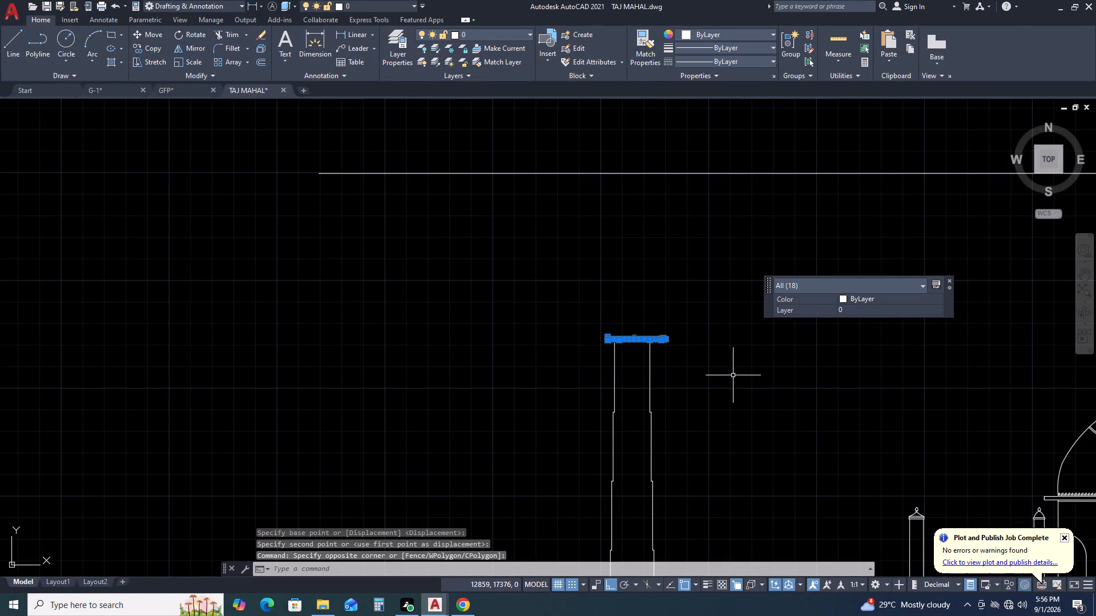
{"action": "key", "text": "Delete"}
Copy the cap and rectangle above the second stage from its bottom midpoint to the top of the third stage, centred between its edges.
{"action": "scroll", "coordinate": [606, 310], "scroll_direction": "down", "scroll_amount": 3}
{"action": "middle_click_drag", "start_coordinate": [667, 397], "coordinate": [635, 346]}
{"action": "middle_click_drag", "start_coordinate": [625, 329], "coordinate": [623, 324]}
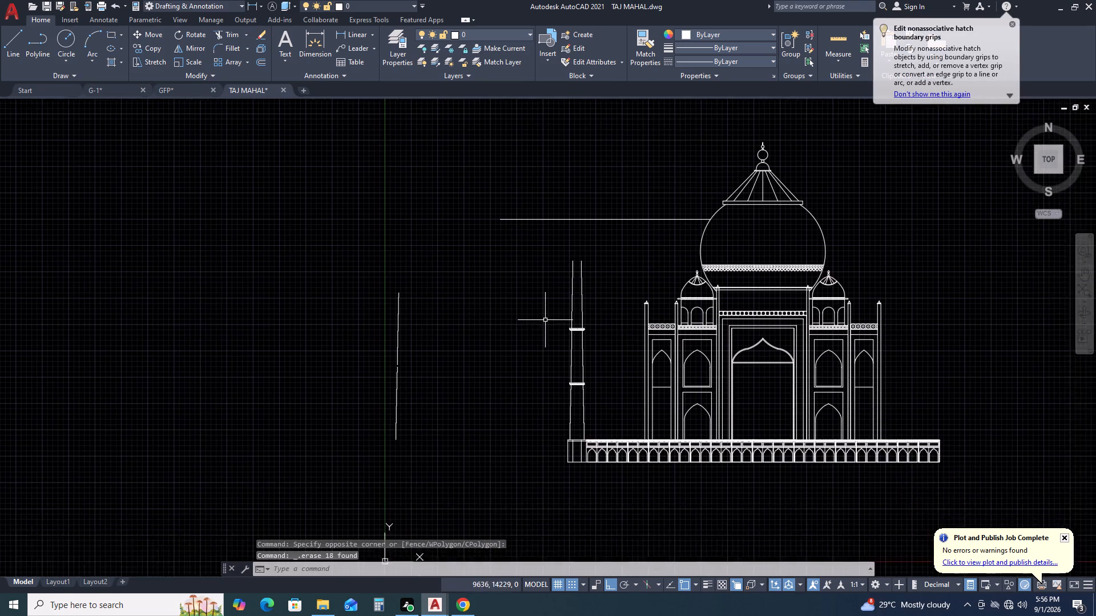
{"action": "scroll", "coordinate": [544, 315], "scroll_direction": "up", "scroll_amount": 2}
{"action": "scroll", "coordinate": [627, 338], "scroll_direction": "up", "scroll_amount": 3}
{"action": "left_click", "coordinate": [455, 343]}
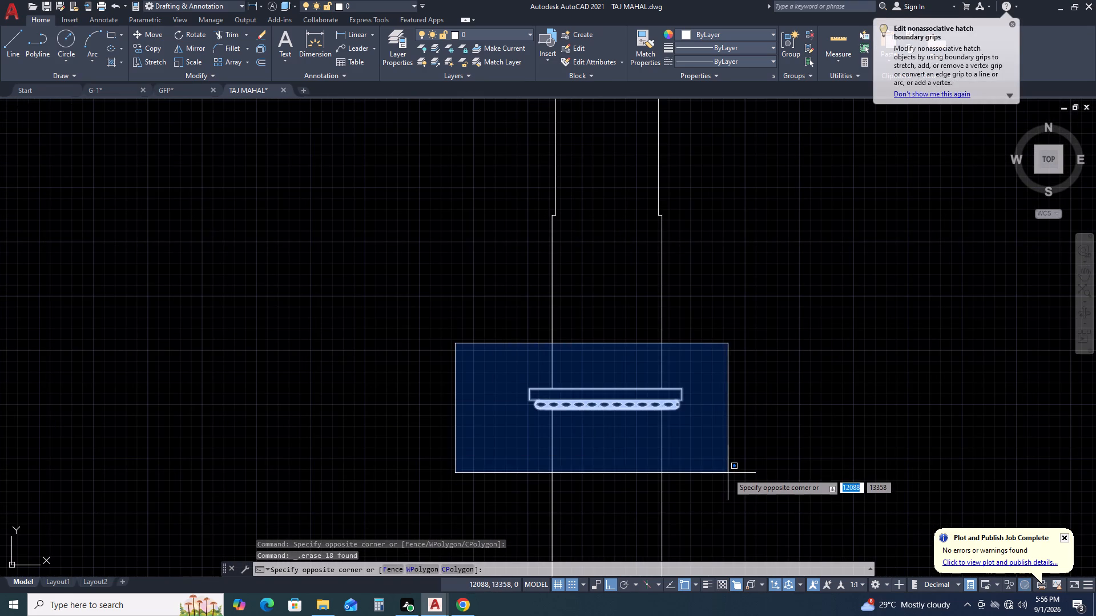
{"action": "left_click", "coordinate": [728, 473]}
{"action": "type", "text": "CO"}
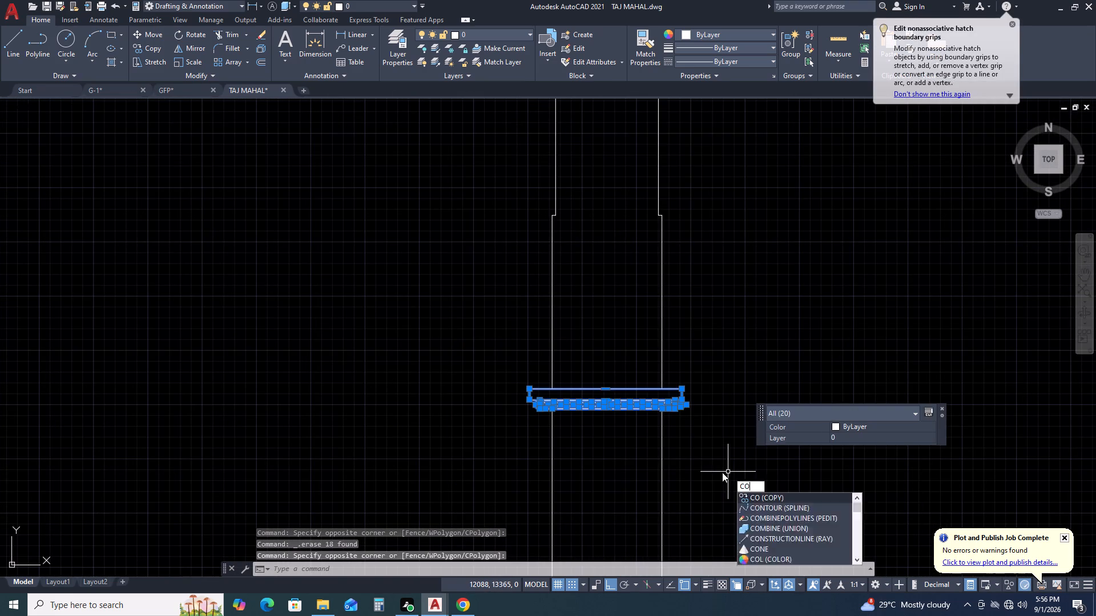
{"action": "key", "text": "space"}
{"action": "scroll", "coordinate": [610, 424], "scroll_direction": "up", "scroll_amount": 2}
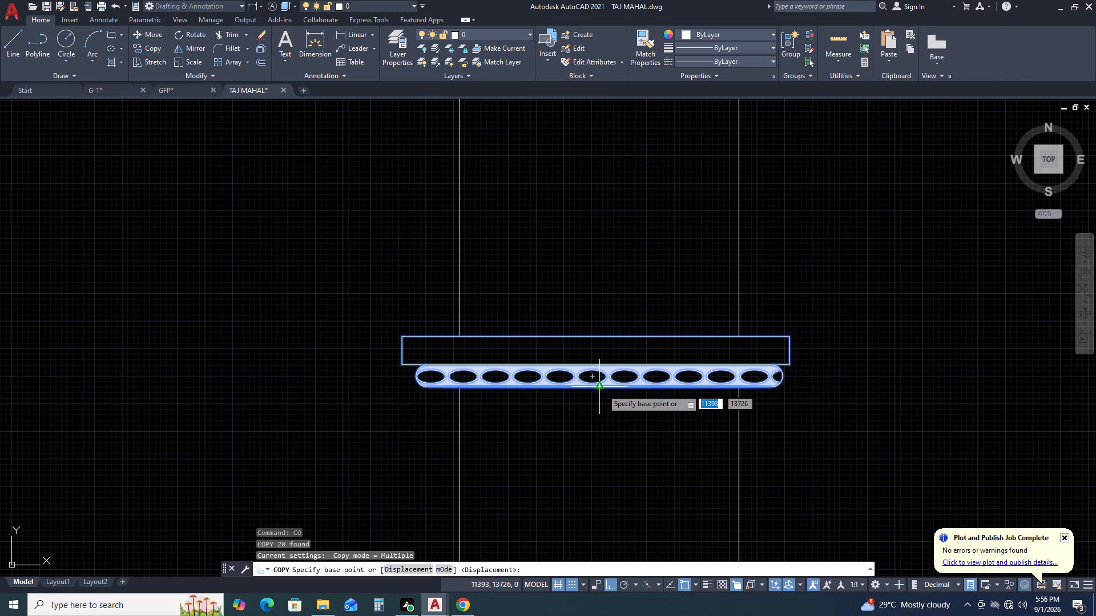
{"action": "left_click", "coordinate": [602, 389]}
{"action": "scroll", "coordinate": [607, 264], "scroll_direction": "down", "scroll_amount": 3}
{"action": "middle_click_drag", "start_coordinate": [632, 181], "coordinate": [642, 480]}
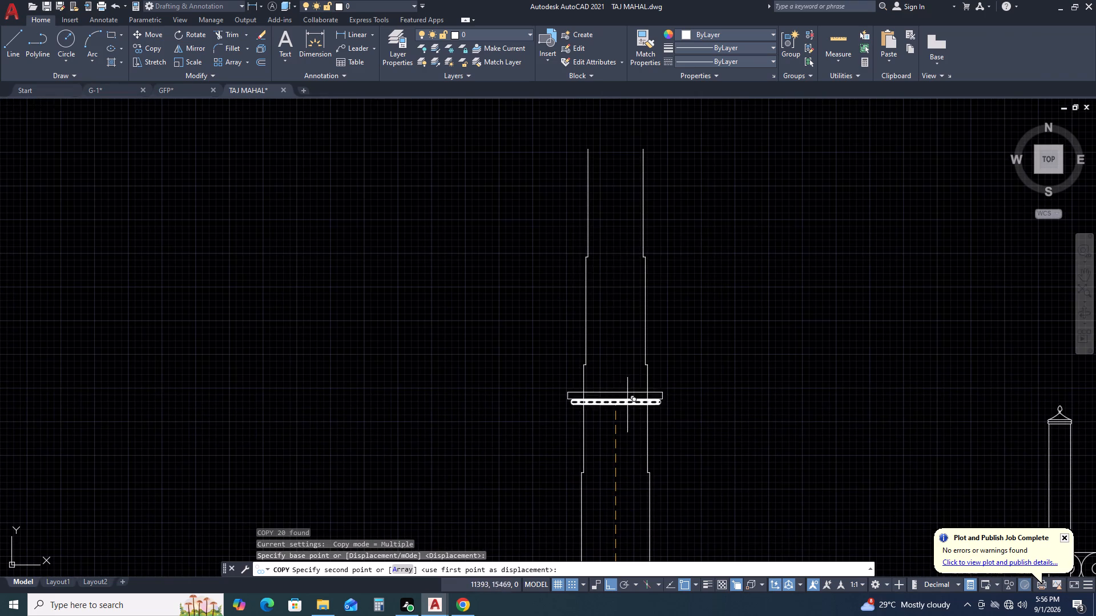
{"action": "middle_click_drag", "start_coordinate": [631, 150], "coordinate": [632, 156]}
{"action": "middle_click_drag", "start_coordinate": [632, 161], "coordinate": [630, 212]}
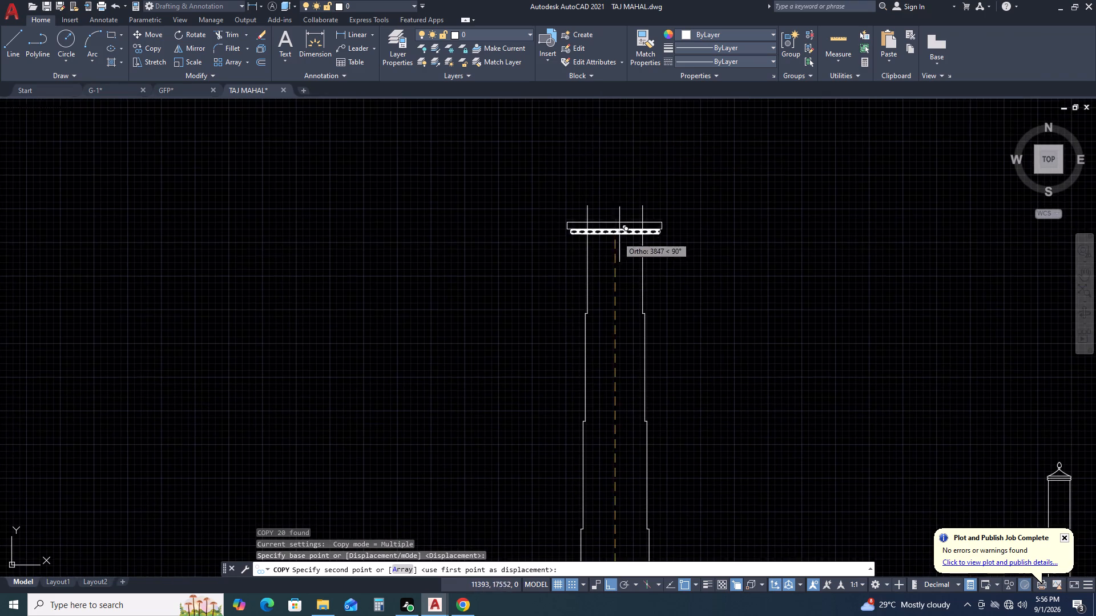
{"action": "scroll", "coordinate": [609, 225], "scroll_direction": "up", "scroll_amount": 7}
{"action": "middle_click_drag", "start_coordinate": [630, 188], "coordinate": [601, 346]}
{"action": "scroll", "coordinate": [588, 381], "scroll_direction": "down", "scroll_amount": 1}
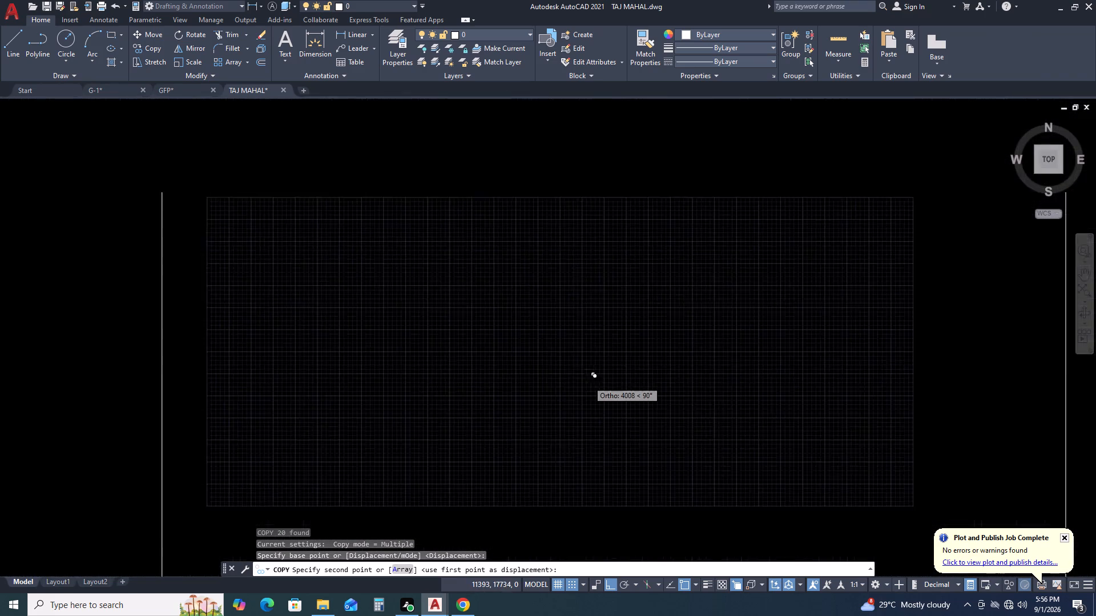
{"action": "scroll", "coordinate": [588, 381], "scroll_direction": "down", "scroll_amount": 2}
{"action": "scroll", "coordinate": [591, 344], "scroll_direction": "up", "scroll_amount": 1}
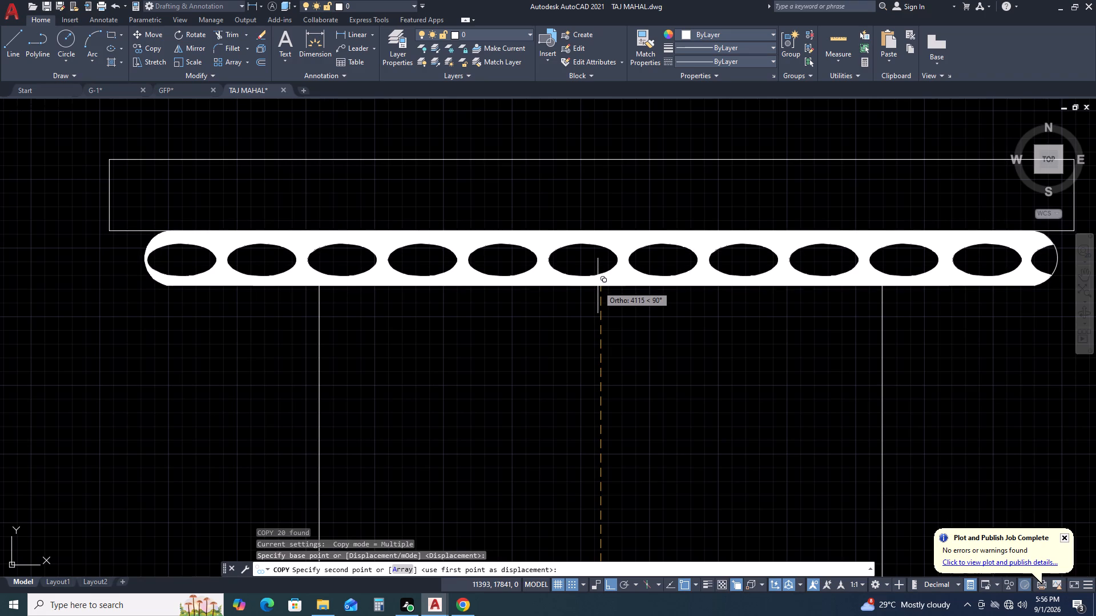
{"action": "left_click", "coordinate": [598, 286]}
{"action": "key", "text": "Escape"}
Examine the minaret's stages and caps against the main building and the horizontal height line above the top cap.
{"action": "scroll", "coordinate": [613, 451], "scroll_direction": "down", "scroll_amount": 3}
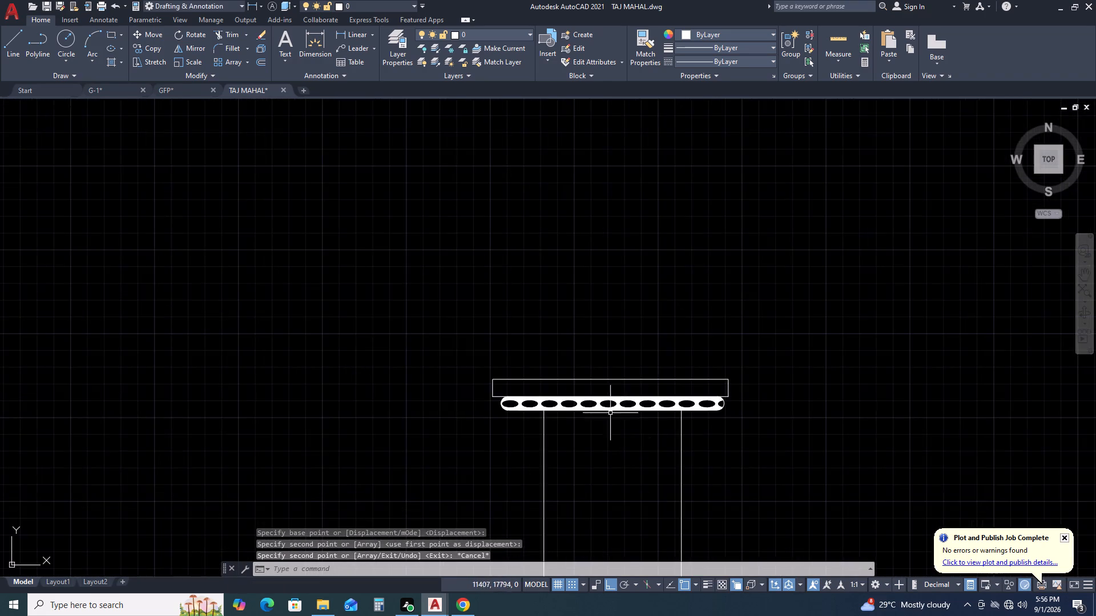
{"action": "scroll", "coordinate": [594, 389], "scroll_direction": "down", "scroll_amount": 3}
{"action": "scroll", "coordinate": [728, 358], "scroll_direction": "down", "scroll_amount": 3}
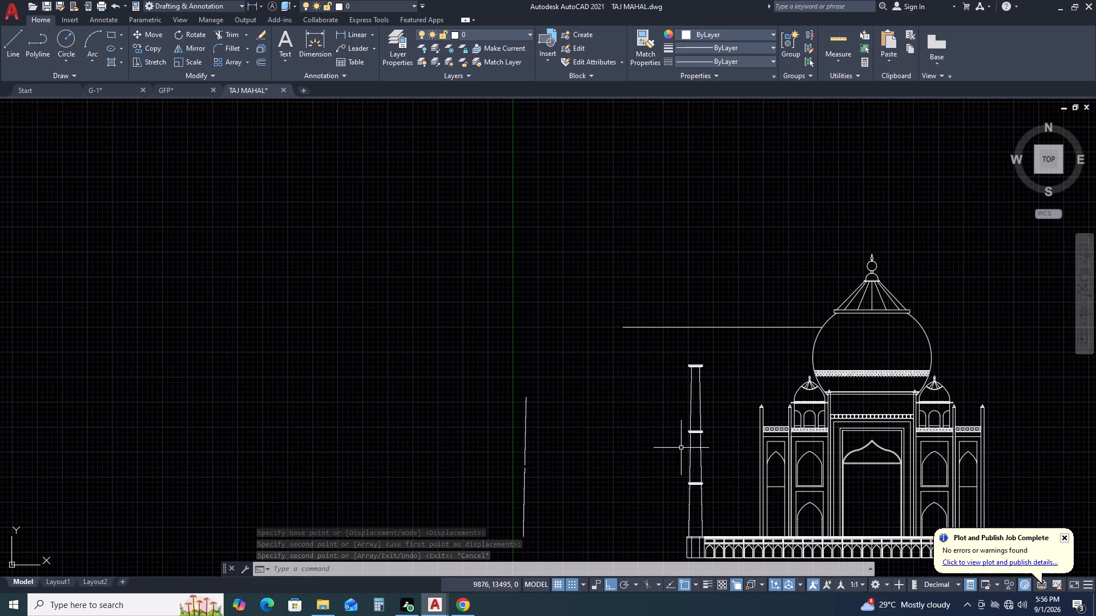
{"action": "scroll", "coordinate": [702, 372], "scroll_direction": "up", "scroll_amount": 1}
{"action": "middle_click_drag", "start_coordinate": [752, 339], "coordinate": [642, 346]}
{"action": "middle_click_drag", "start_coordinate": [627, 346], "coordinate": [622, 346]}
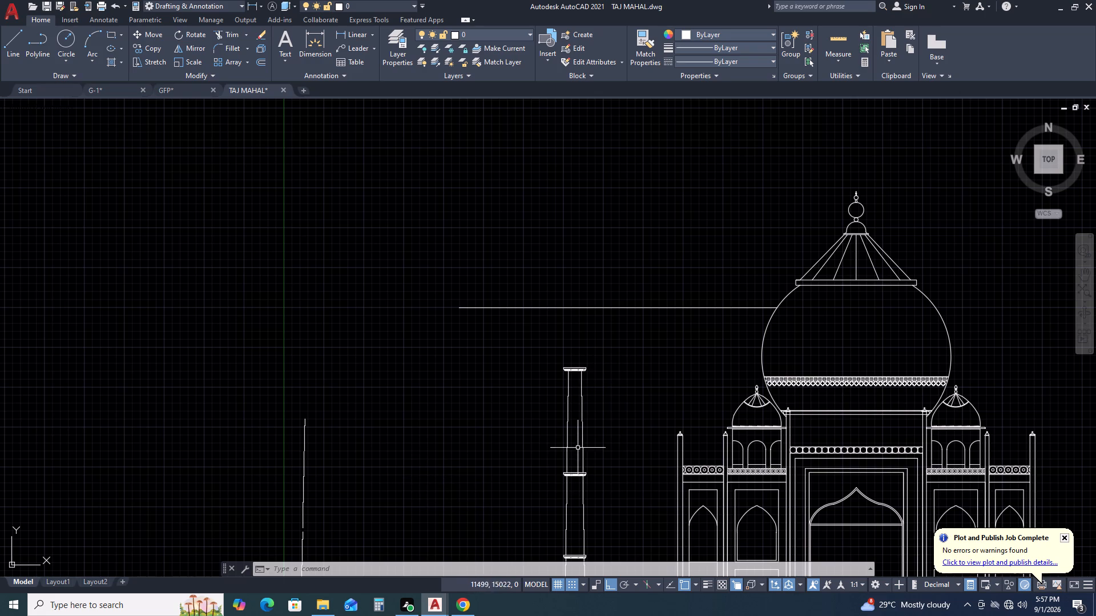
{"action": "scroll", "coordinate": [581, 482], "scroll_direction": "up", "scroll_amount": 3}
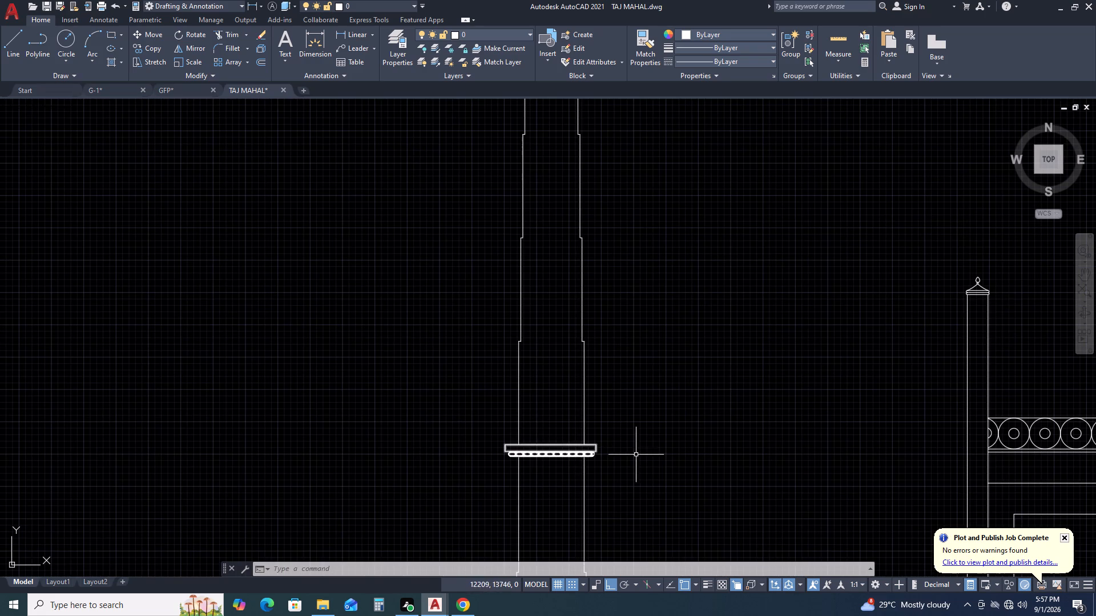
{"action": "scroll", "coordinate": [619, 445], "scroll_direction": "down", "scroll_amount": 3}
{"action": "middle_click_drag", "start_coordinate": [690, 422], "coordinate": [727, 487]}
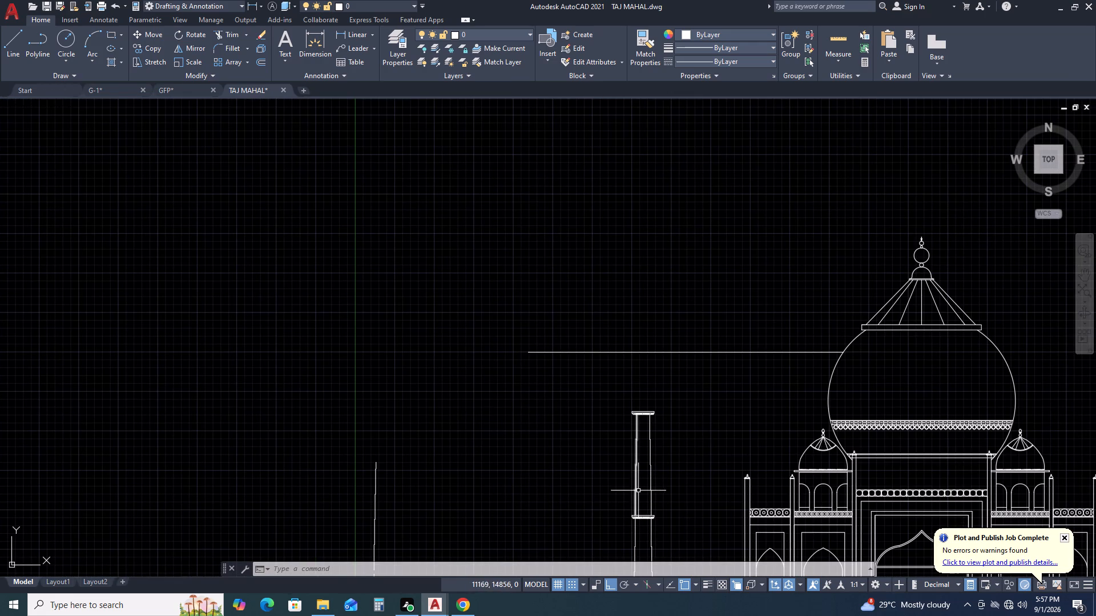
{"action": "scroll", "coordinate": [657, 410], "scroll_direction": "up", "scroll_amount": 4}
{"action": "scroll", "coordinate": [529, 458], "scroll_direction": "up", "scroll_amount": 2}
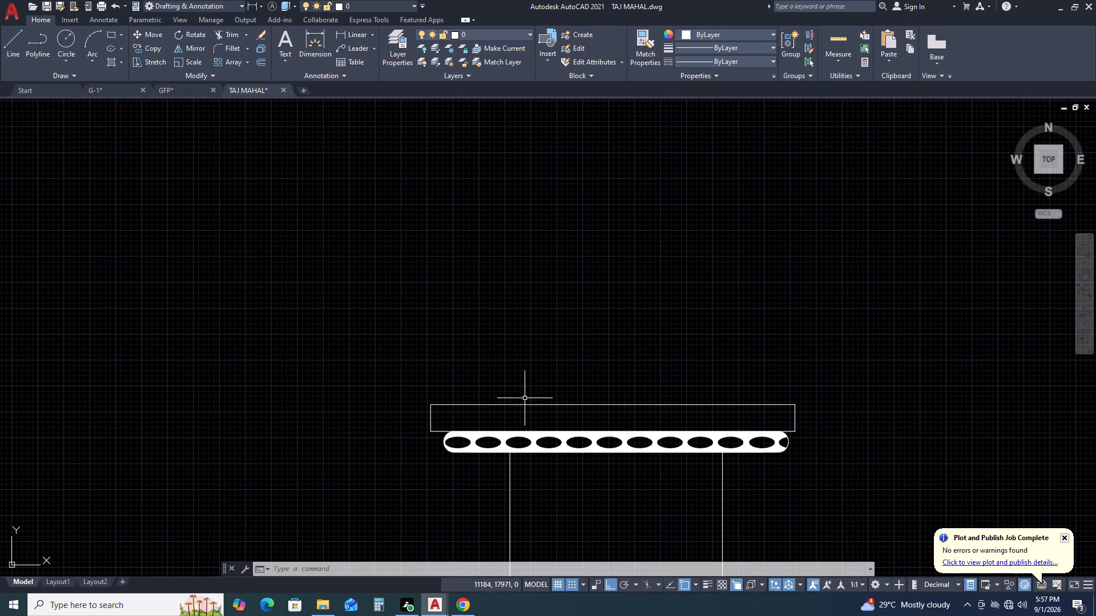
{"action": "scroll", "coordinate": [597, 377], "scroll_direction": "down", "scroll_amount": 2}
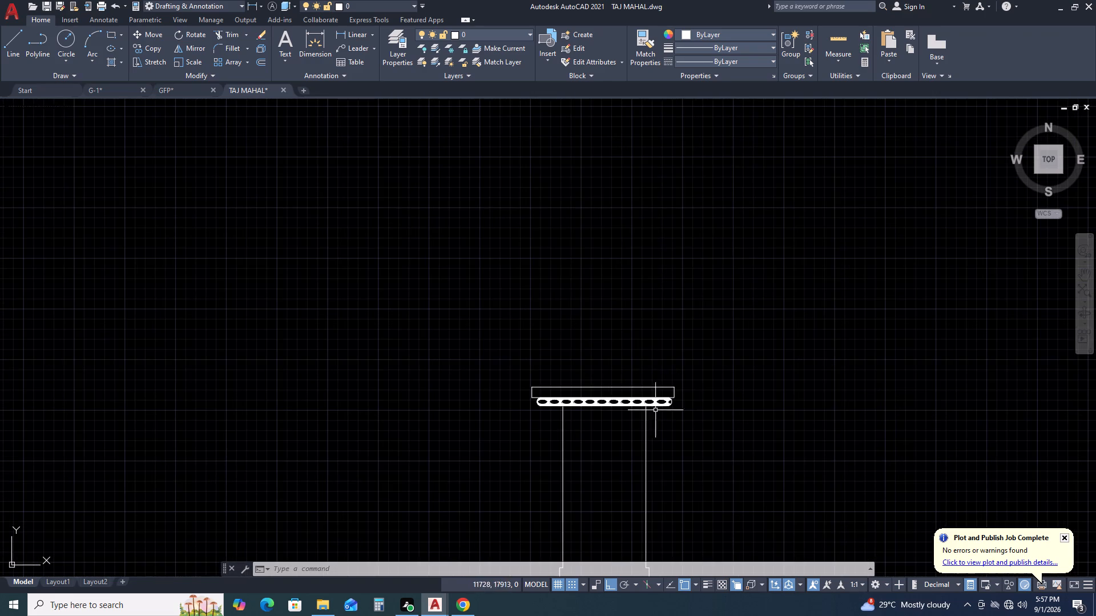
{"action": "scroll", "coordinate": [632, 430], "scroll_direction": "up", "scroll_amount": 2}
{"action": "scroll", "coordinate": [639, 375], "scroll_direction": "down", "scroll_amount": 6}
{"action": "middle_click_drag", "start_coordinate": [648, 469], "coordinate": [625, 360]}
{"action": "middle_click", "coordinate": [623, 354]}
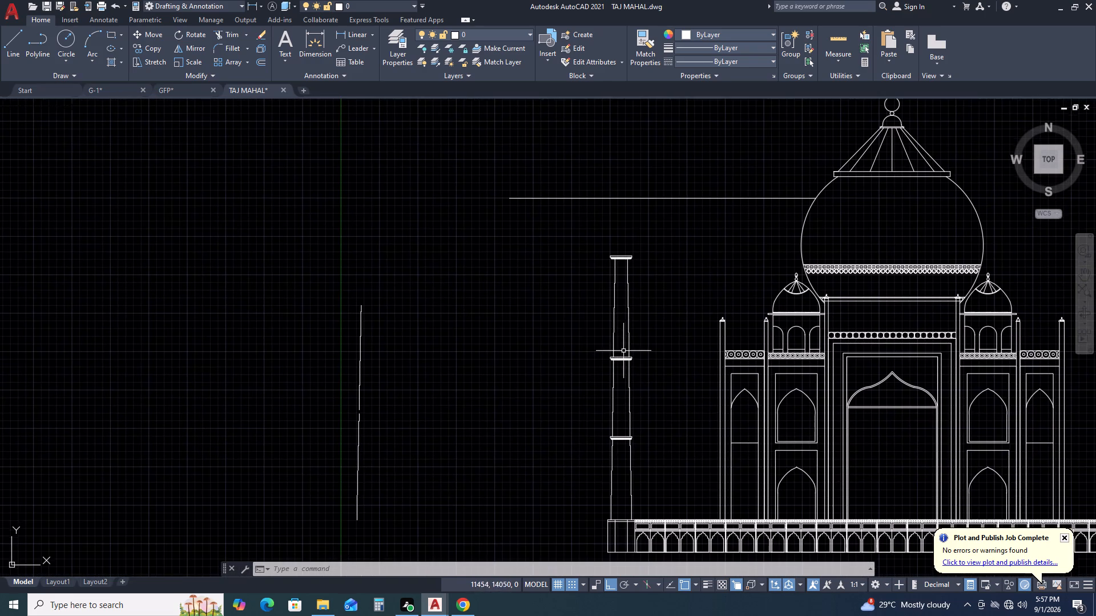
{"action": "middle_click_drag", "start_coordinate": [644, 266], "coordinate": [644, 371]}
{"action": "scroll", "coordinate": [632, 337], "scroll_direction": "up", "scroll_amount": 2}
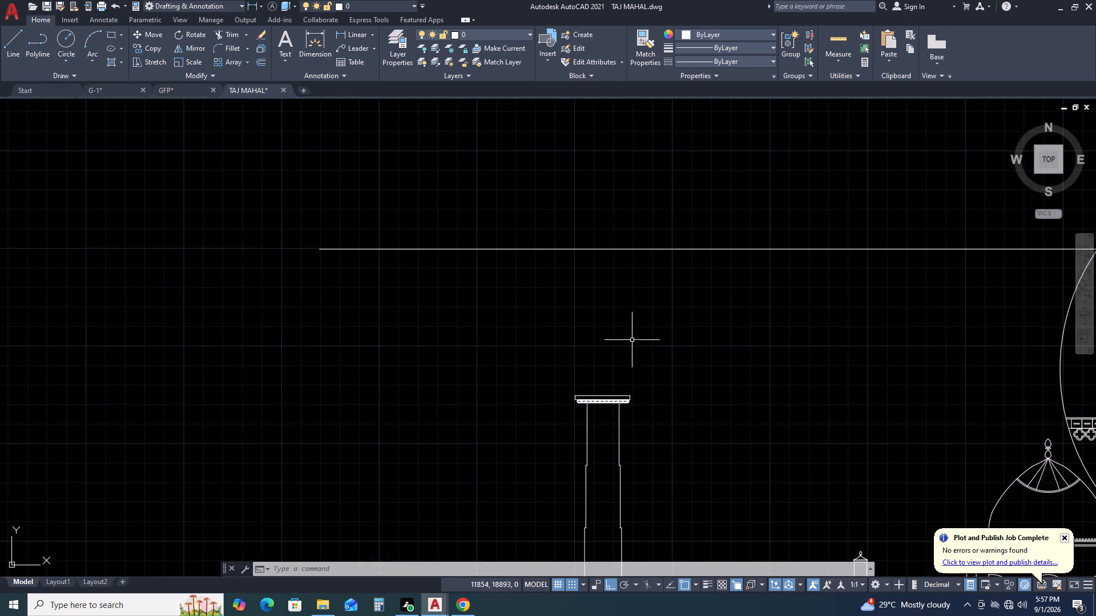
{"action": "scroll", "coordinate": [627, 354], "scroll_direction": "up", "scroll_amount": 2}
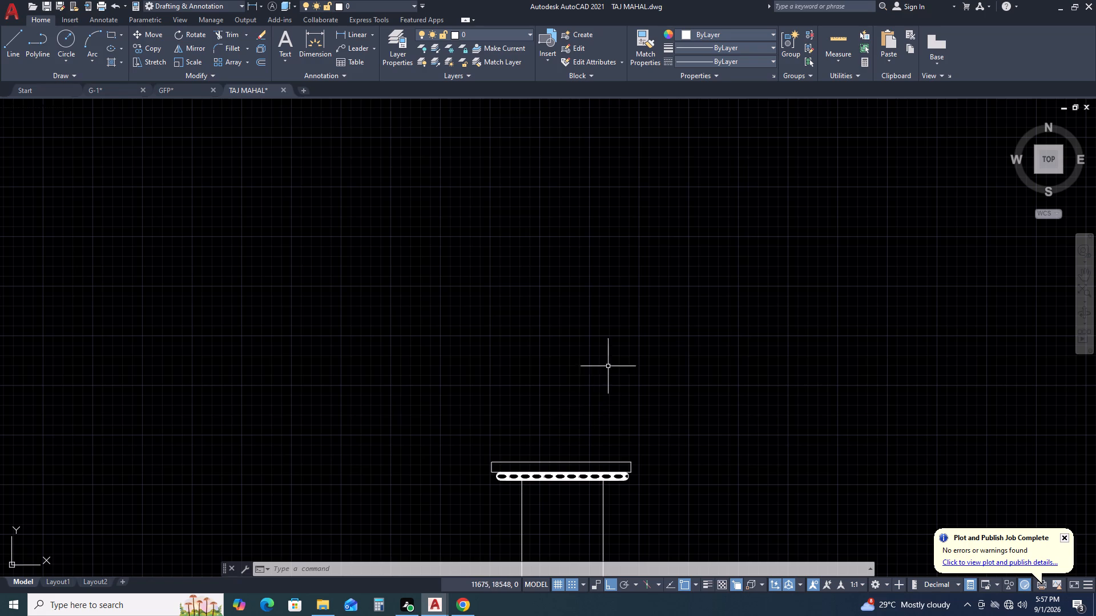
Delete the solid hatch, rounded right end and two rightmost ovals of the decorated cap above the second minaret stage.
{"action": "scroll", "coordinate": [609, 363], "scroll_direction": "down", "scroll_amount": 4}
{"action": "middle_click_drag", "start_coordinate": [632, 455], "coordinate": [606, 345]}
{"action": "middle_click", "coordinate": [604, 337]}
{"action": "scroll", "coordinate": [602, 390], "scroll_direction": "up", "scroll_amount": 2}
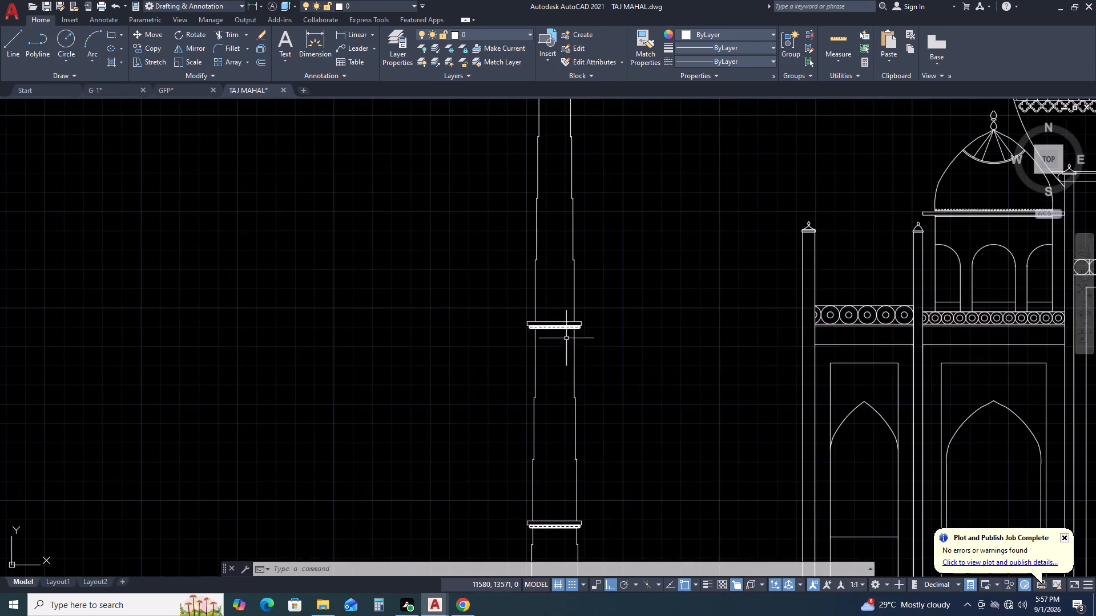
{"action": "scroll", "coordinate": [566, 334], "scroll_direction": "up", "scroll_amount": 4}
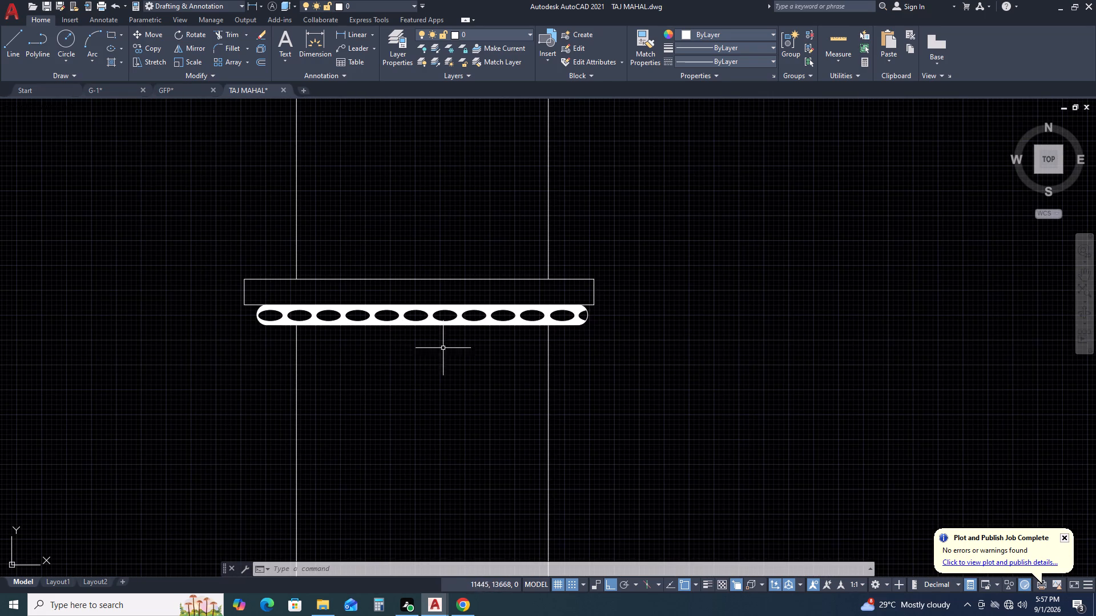
{"action": "scroll", "coordinate": [582, 314], "scroll_direction": "up", "scroll_amount": 2}
{"action": "left_click", "coordinate": [613, 302]}
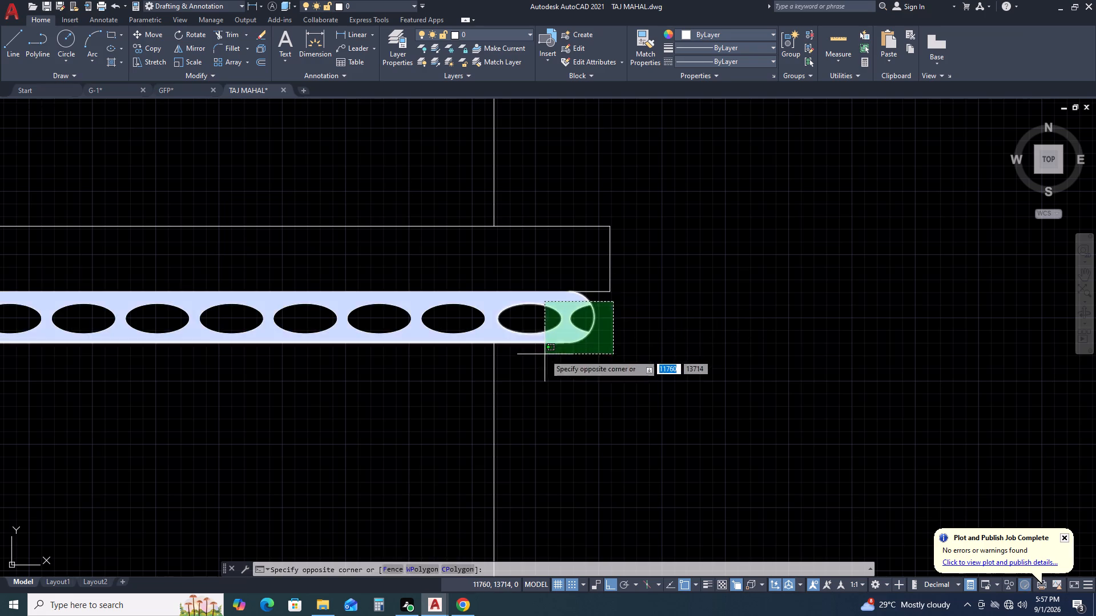
{"action": "left_click", "coordinate": [545, 354]}
{"action": "key", "text": "Delete"}
{"action": "scroll", "coordinate": [586, 326], "scroll_direction": "down", "scroll_amount": 2}
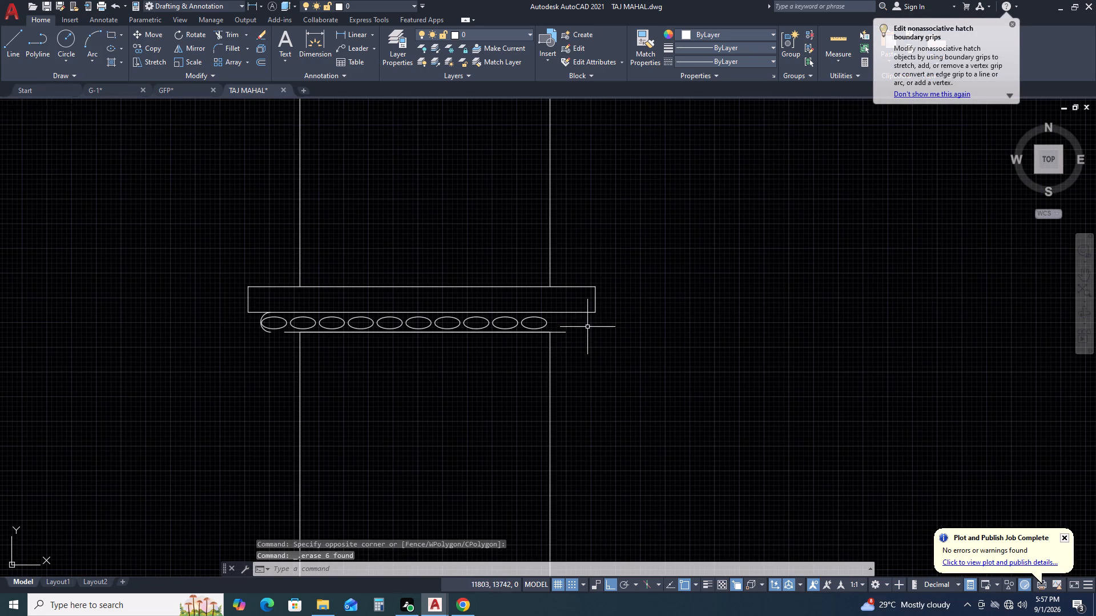
Draw a three-point arc flaring outward from the shaft's right edge at the cap's bottom line up to the rectangle's underside.
{"action": "scroll", "coordinate": [534, 340], "scroll_direction": "up", "scroll_amount": 2}
{"action": "middle_click_drag", "start_coordinate": [589, 336], "coordinate": [686, 396]}
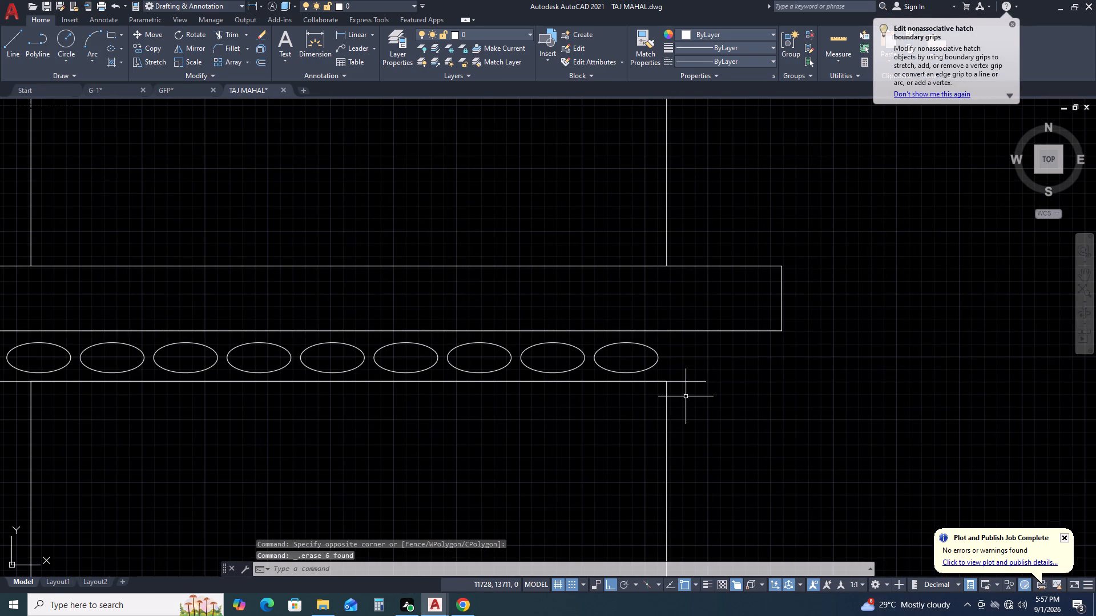
{"action": "key", "text": "a"}
{"action": "key", "text": "space"}
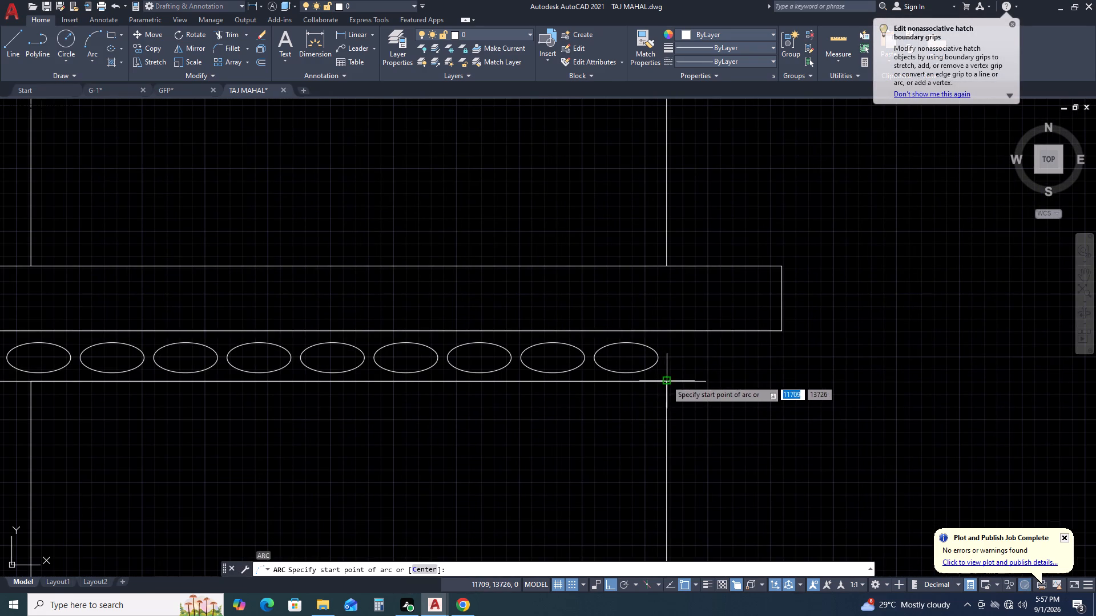
{"action": "left_click", "coordinate": [666, 380]}
{"action": "left_click", "coordinate": [684, 334]}
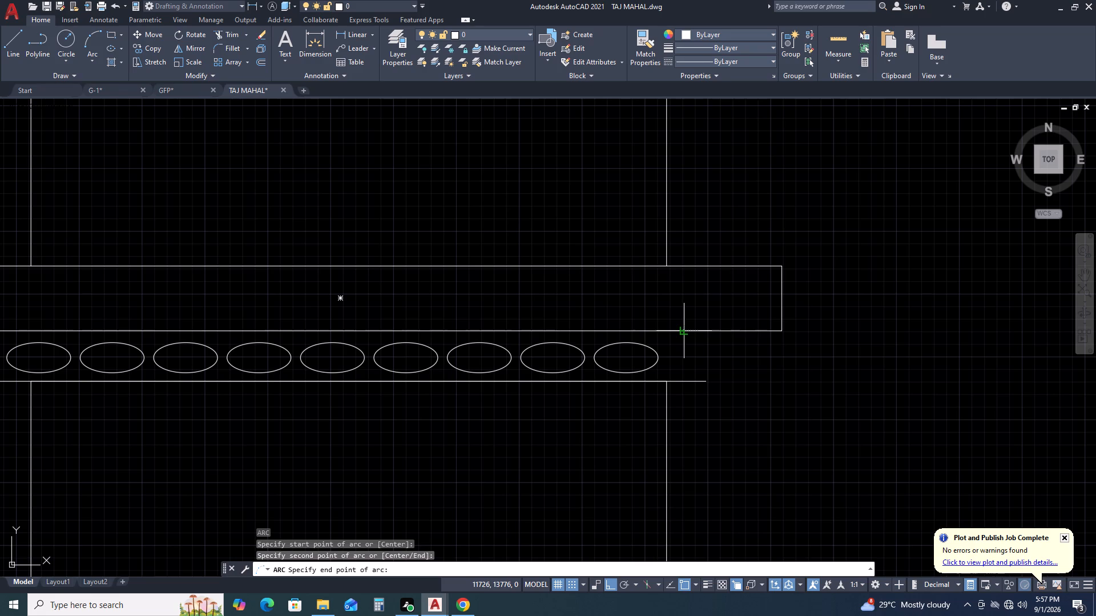
{"action": "left_click", "coordinate": [685, 322]}
Trim the cap's bottom line beyond the shaft's right edge and the arc's excess above the rectangle's underside.
{"action": "type", "text": "TR"}
{"action": "key", "text": "space"}
{"action": "left_click", "coordinate": [699, 379]}
{"action": "left_click", "coordinate": [688, 398]}
{"action": "left_click", "coordinate": [684, 322]}
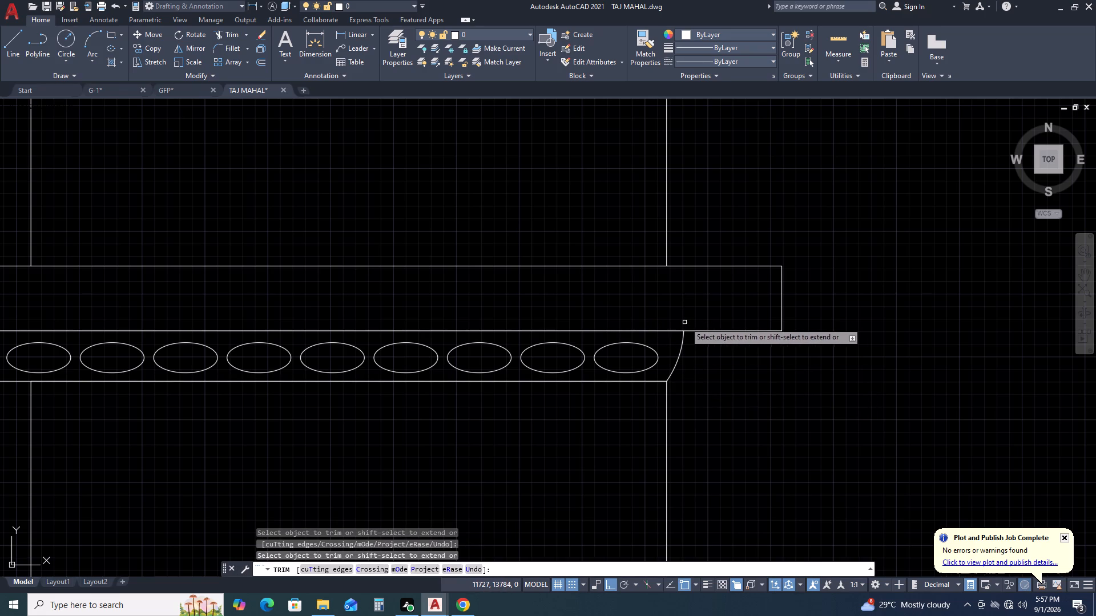
{"action": "scroll", "coordinate": [806, 367], "scroll_direction": "down", "scroll_amount": 3}
{"action": "key", "text": "Escape"}
Mirror the flared arc about the cap's vertical centreline onto its left side, keeping the original.
{"action": "scroll", "coordinate": [764, 371], "scroll_direction": "up", "scroll_amount": 2}
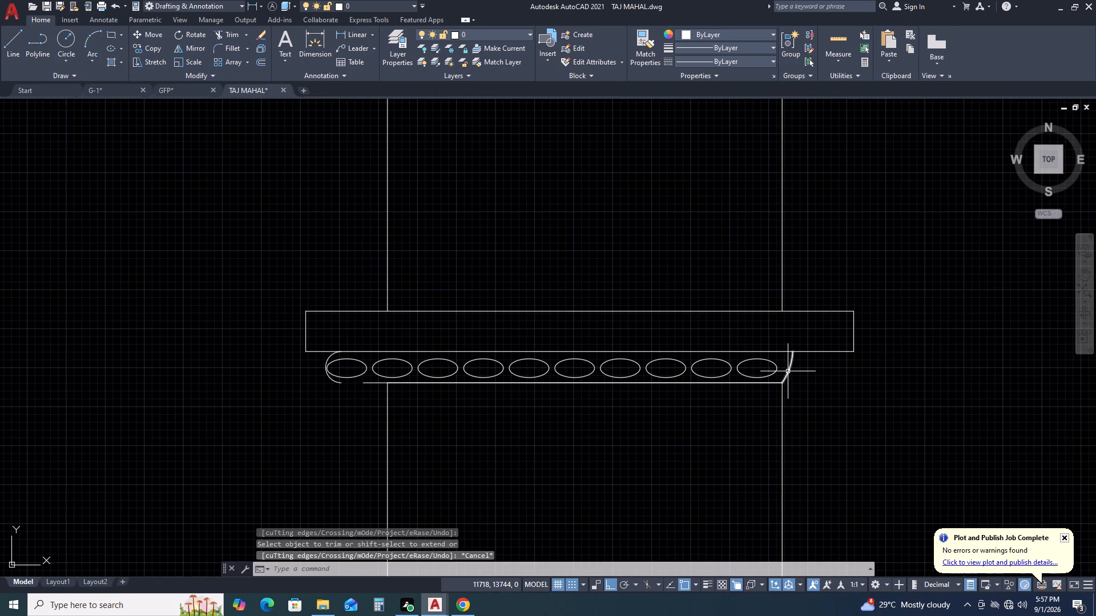
{"action": "left_click", "coordinate": [788, 371]}
{"action": "key", "text": "m"}
{"action": "key", "text": "i"}
{"action": "key", "text": "space"}
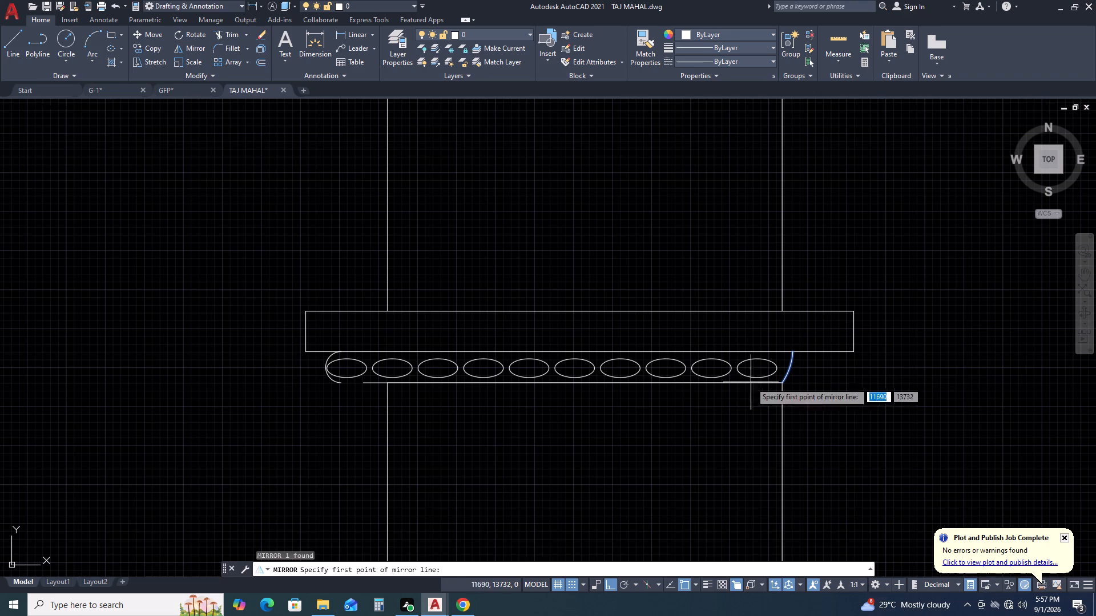
{"action": "left_click", "coordinate": [581, 383]}
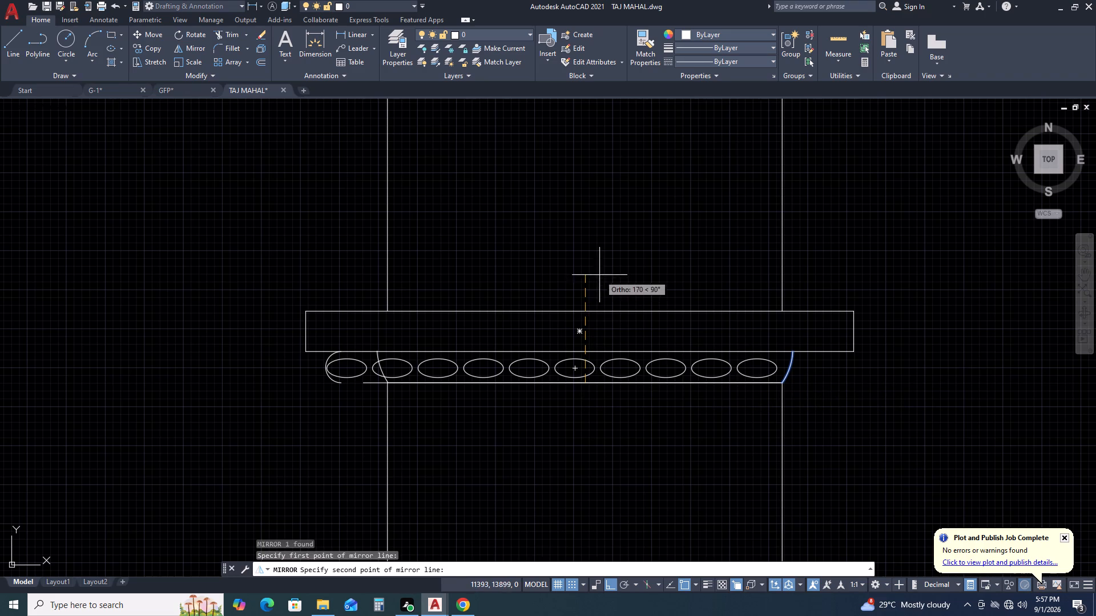
{"action": "left_click", "coordinate": [597, 242]}
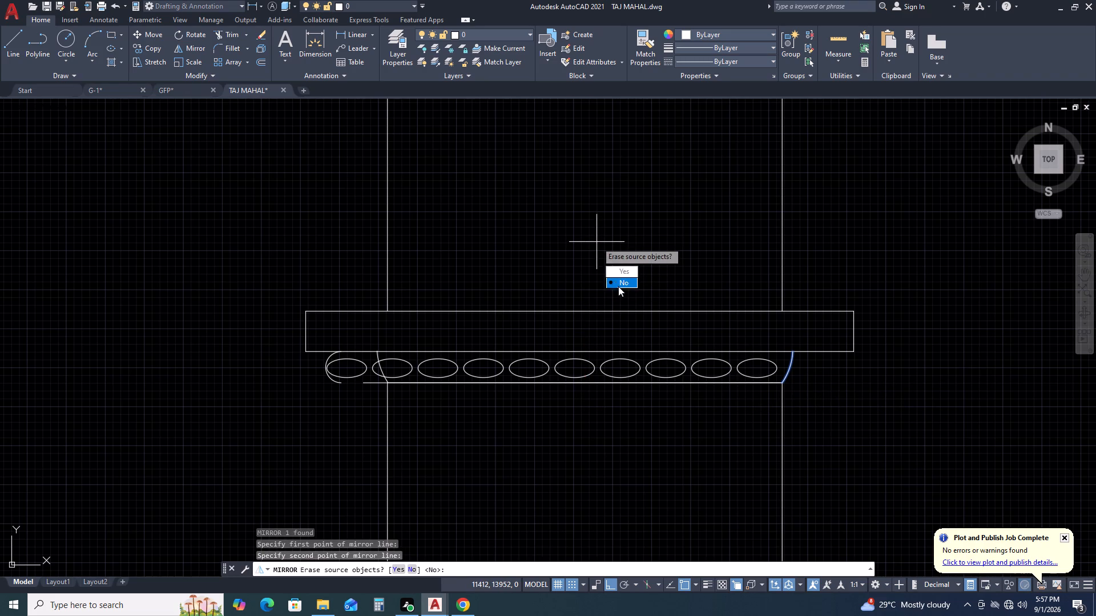
{"action": "left_click", "coordinate": [618, 286]}
Delete the old rounded left end and the leftmost oval of the second-stage cap.
{"action": "scroll", "coordinate": [345, 399], "scroll_direction": "up", "scroll_amount": 2}
{"action": "left_click", "coordinate": [392, 297]}
{"action": "left_click", "coordinate": [287, 356]}
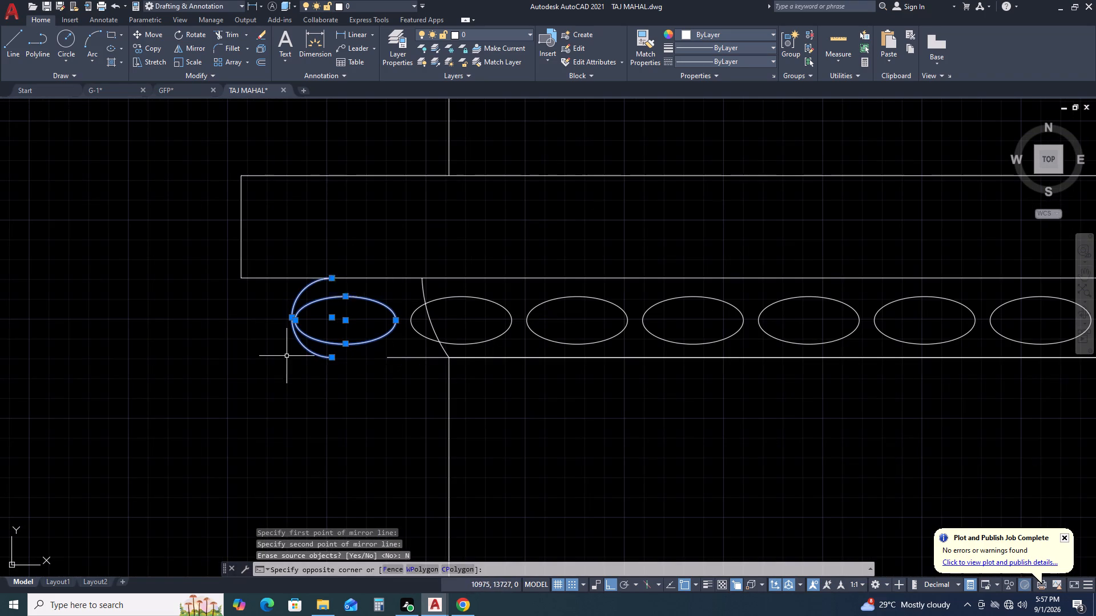
{"action": "key", "text": "Delete"}
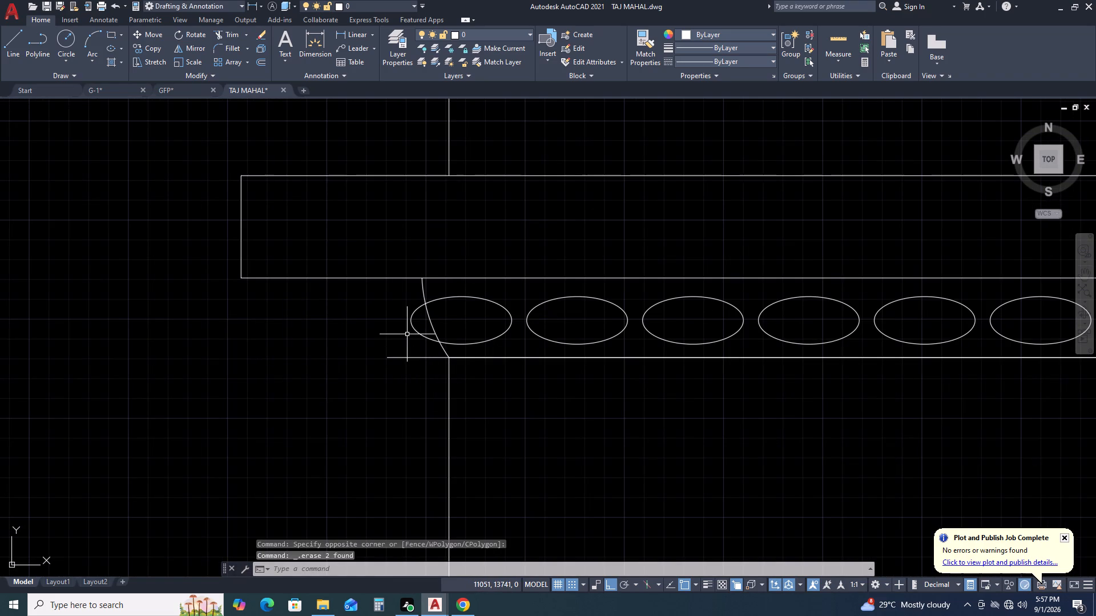
Trim the oval and the bottom line where they extend outside the mirrored left arc.
{"action": "type", "text": "TR"}
{"action": "key", "text": "space"}
{"action": "left_click", "coordinate": [424, 330]}
{"action": "left_click", "coordinate": [404, 370]}
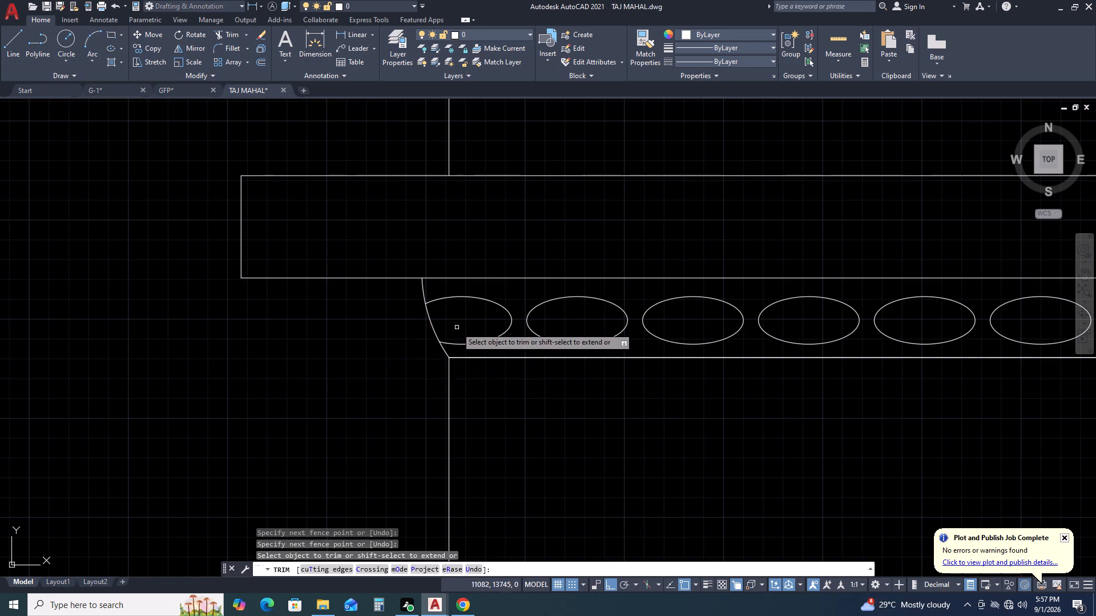
{"action": "scroll", "coordinate": [486, 331], "scroll_direction": "down", "scroll_amount": 3}
{"action": "key", "text": "Escape"}
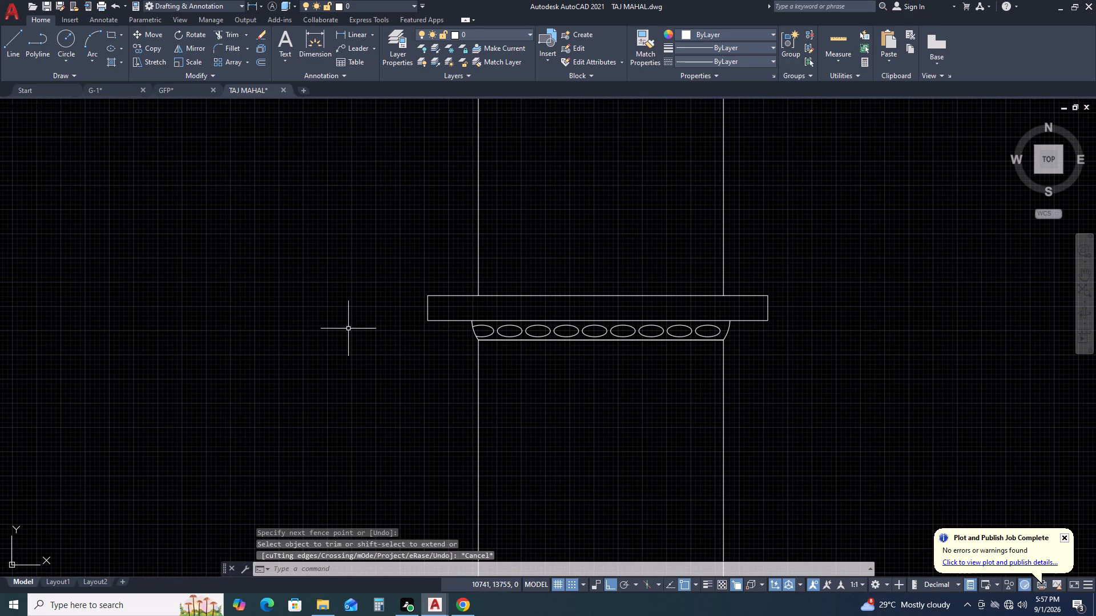
Fill the area around the ovals in the reshaped second-stage cap with a Solid hatch.
{"action": "scroll", "coordinate": [486, 311], "scroll_direction": "up", "scroll_amount": 2}
{"action": "scroll", "coordinate": [355, 356], "scroll_direction": "down", "scroll_amount": 2}
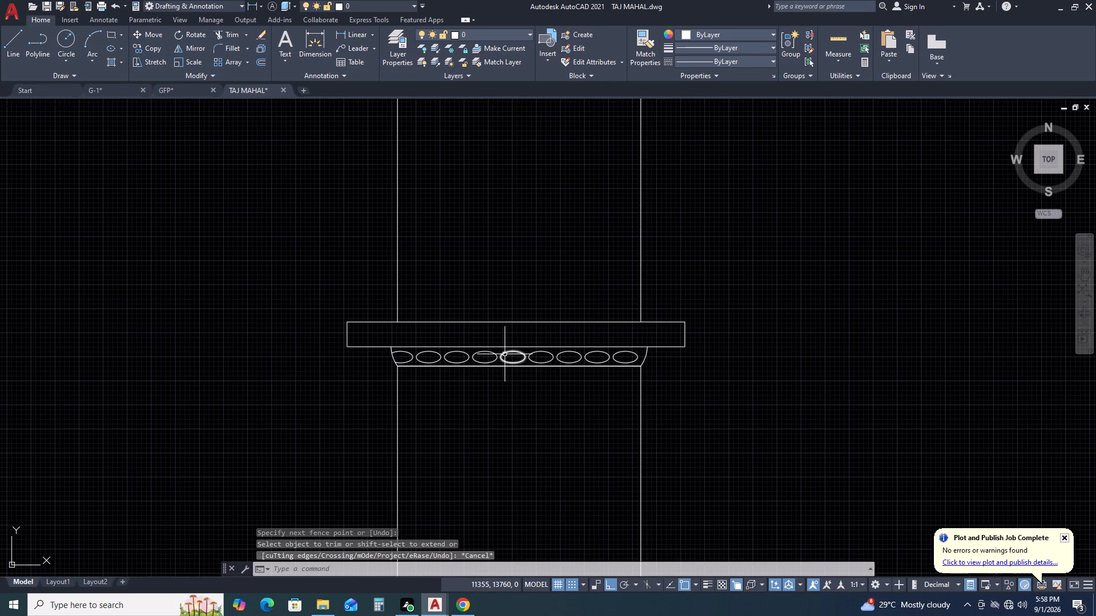
{"action": "key", "text": "h"}
{"action": "key", "text": "space"}
{"action": "left_click", "coordinate": [529, 350]}
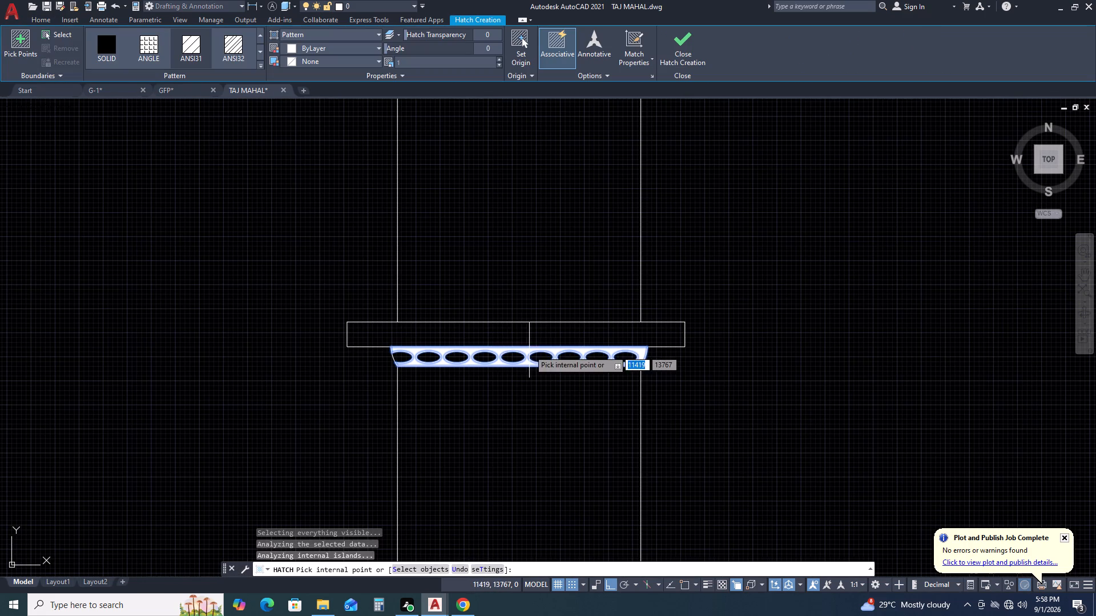
{"action": "left_click", "coordinate": [346, 38]}
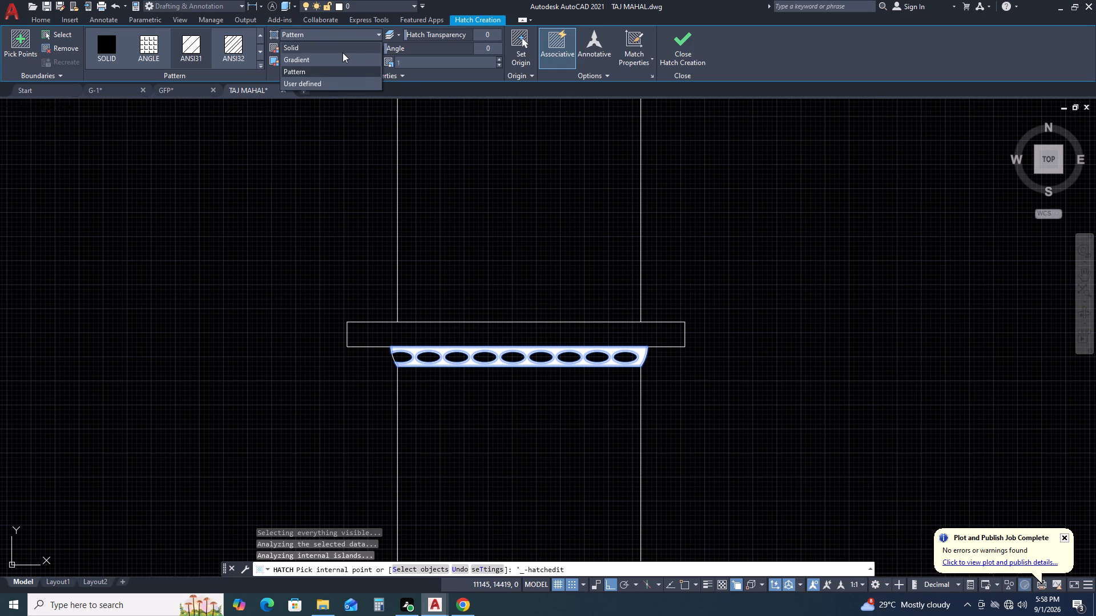
{"action": "left_click", "coordinate": [342, 52]}
{"action": "key", "text": "Escape"}
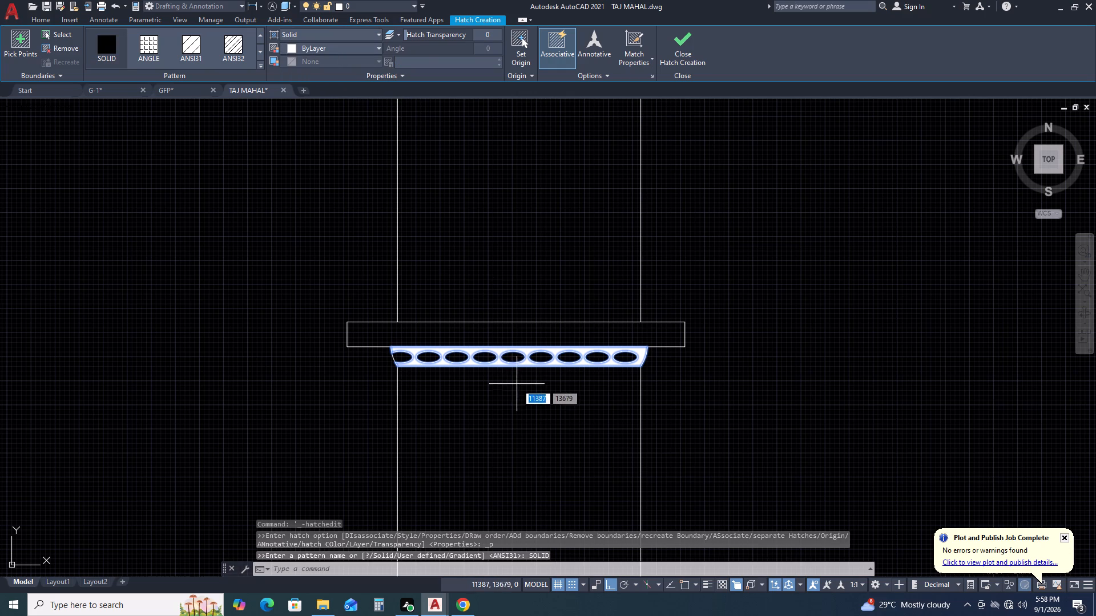
{"action": "key", "text": "Escape"}
Stretch the right edge of the second-stage cap's rectangle inward by 50.
{"action": "scroll", "coordinate": [615, 307], "scroll_direction": "down", "scroll_amount": 2}
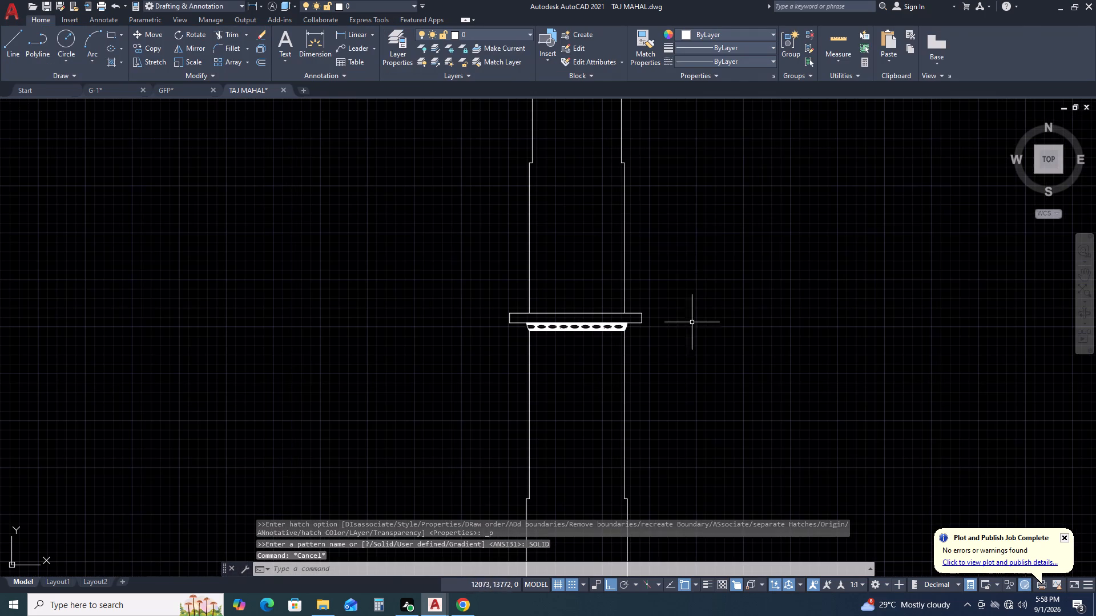
{"action": "middle_click_drag", "start_coordinate": [667, 221], "coordinate": [657, 363]}
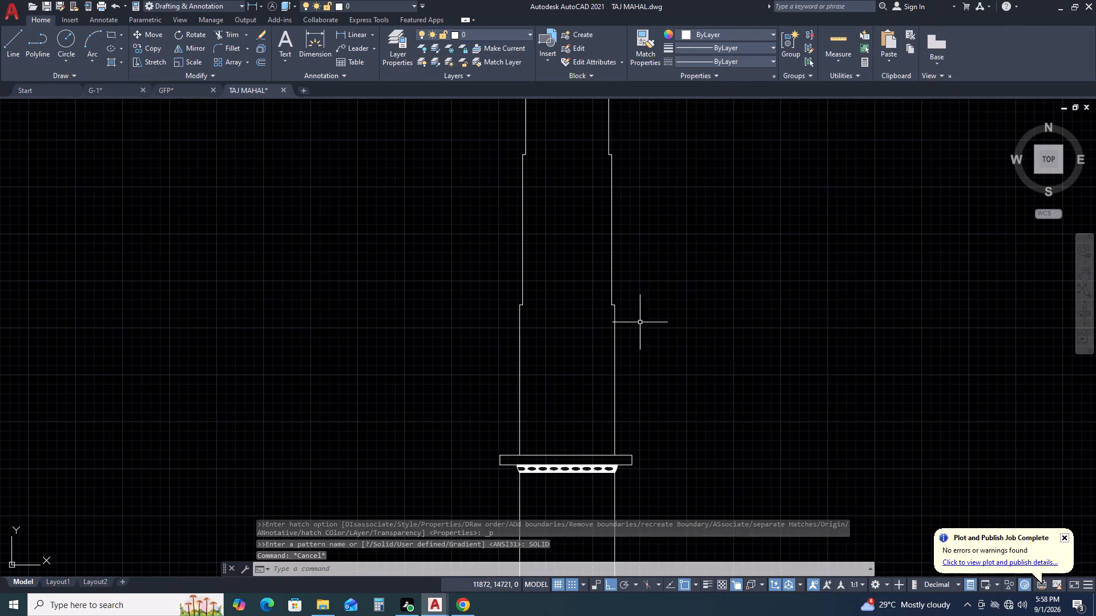
{"action": "middle_click_drag", "start_coordinate": [578, 435], "coordinate": [590, 366]}
{"action": "scroll", "coordinate": [603, 383], "scroll_direction": "down", "scroll_amount": 2}
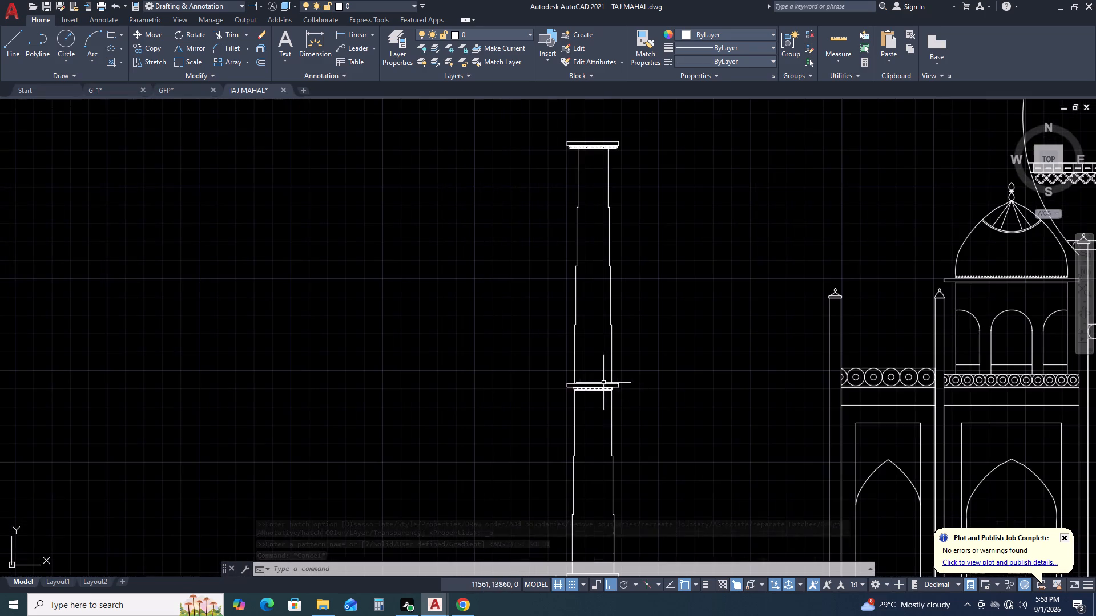
{"action": "scroll", "coordinate": [680, 373], "scroll_direction": "up", "scroll_amount": 2}
{"action": "scroll", "coordinate": [511, 423], "scroll_direction": "up", "scroll_amount": 3}
{"action": "middle_click_drag", "start_coordinate": [563, 423], "coordinate": [642, 410]}
{"action": "middle_click_drag", "start_coordinate": [683, 403], "coordinate": [735, 387]}
{"action": "middle_click", "coordinate": [748, 382]}
{"action": "middle_click", "coordinate": [753, 380]}
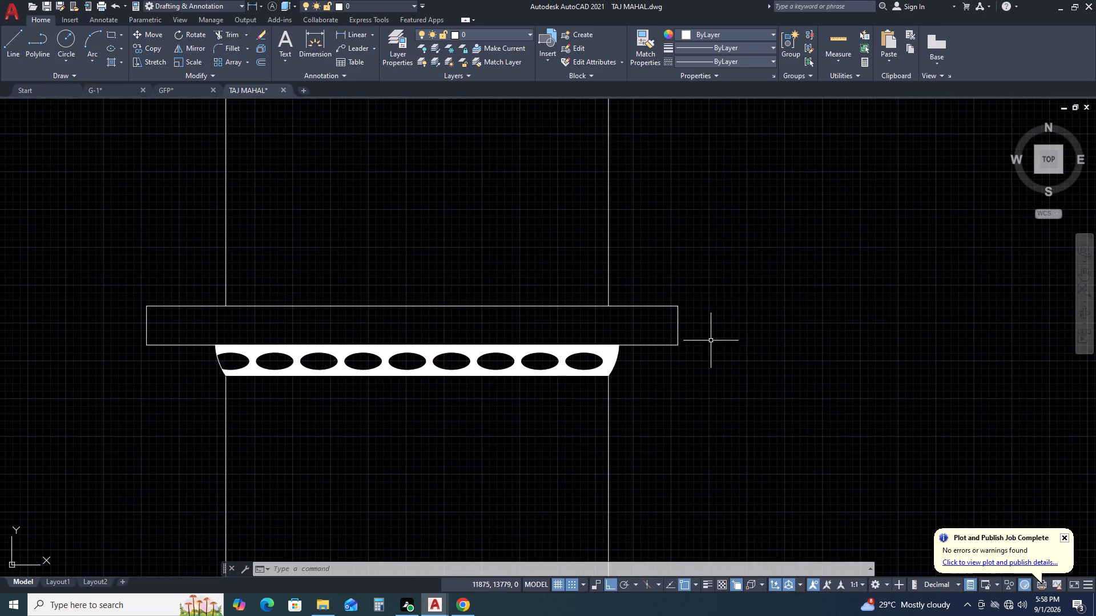
{"action": "scroll", "coordinate": [681, 324], "scroll_direction": "up", "scroll_amount": 2}
{"action": "left_click", "coordinate": [692, 324]}
{"action": "left_click", "coordinate": [643, 337]}
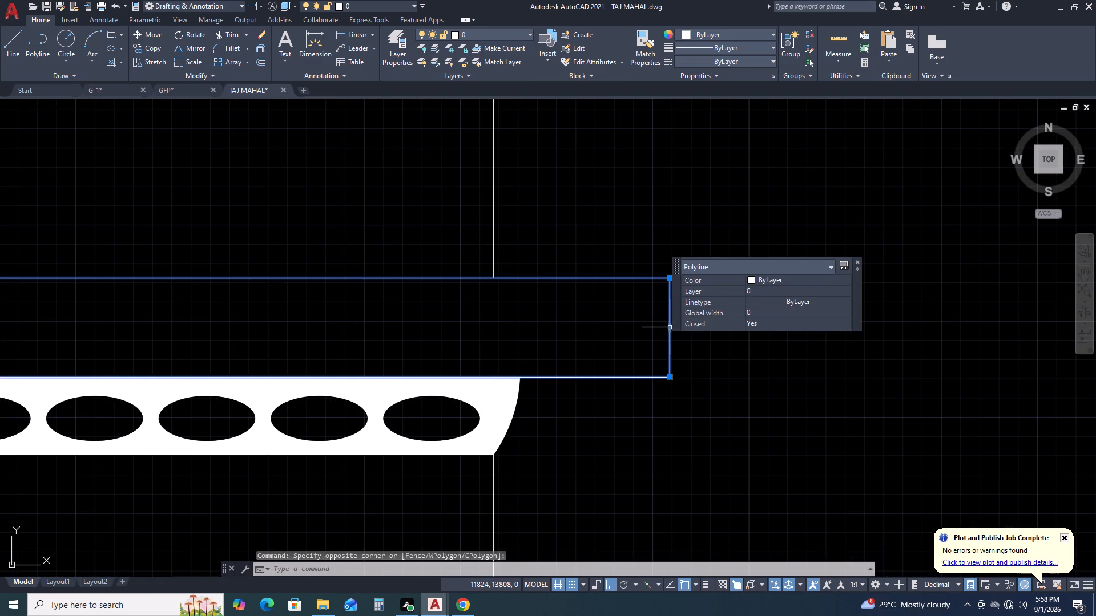
{"action": "left_click", "coordinate": [670, 328]}
{"action": "type", "text": "50"}
{"action": "key", "text": "Return"}
Stretch the left edge of the second-stage cap's rectangle inward by 50.
{"action": "scroll", "coordinate": [624, 345], "scroll_direction": "down", "scroll_amount": 6}
{"action": "scroll", "coordinate": [567, 380], "scroll_direction": "up", "scroll_amount": 2}
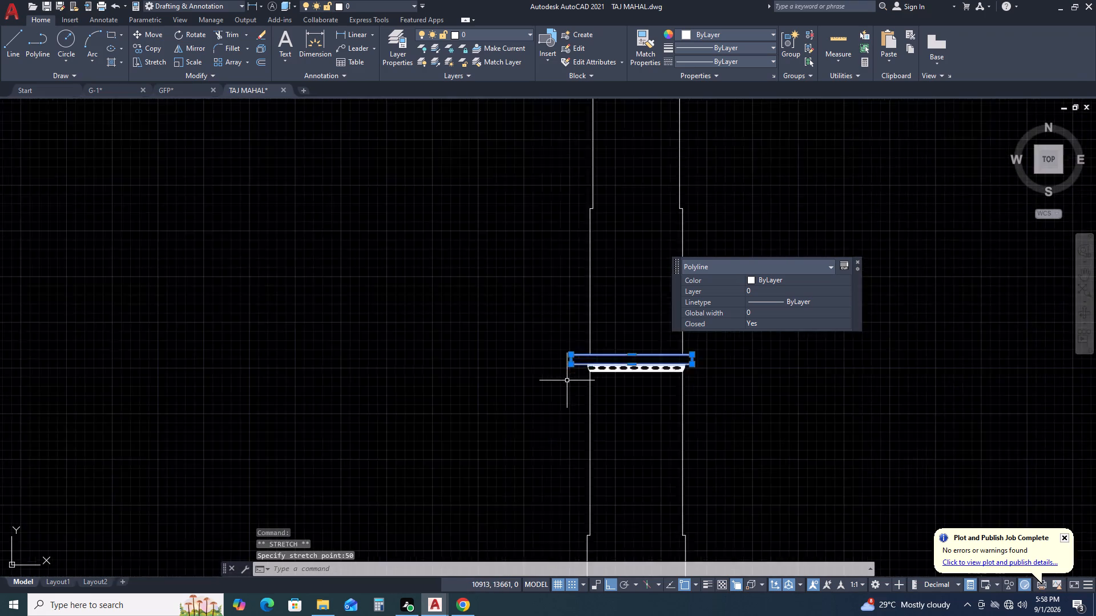
{"action": "scroll", "coordinate": [567, 380], "scroll_direction": "up", "scroll_amount": 1}
{"action": "scroll", "coordinate": [598, 343], "scroll_direction": "up", "scroll_amount": 2}
{"action": "left_click", "coordinate": [534, 310]}
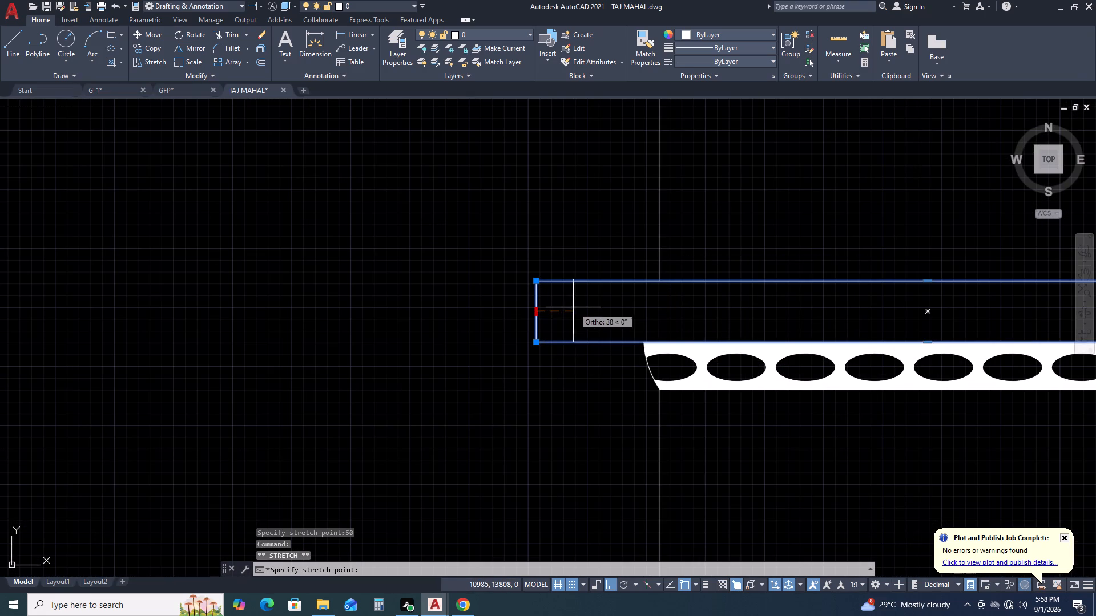
{"action": "key", "text": "5"}
{"action": "key", "text": "0"}
{"action": "key", "text": "Return"}
{"action": "scroll", "coordinate": [572, 330], "scroll_direction": "down", "scroll_amount": 2}
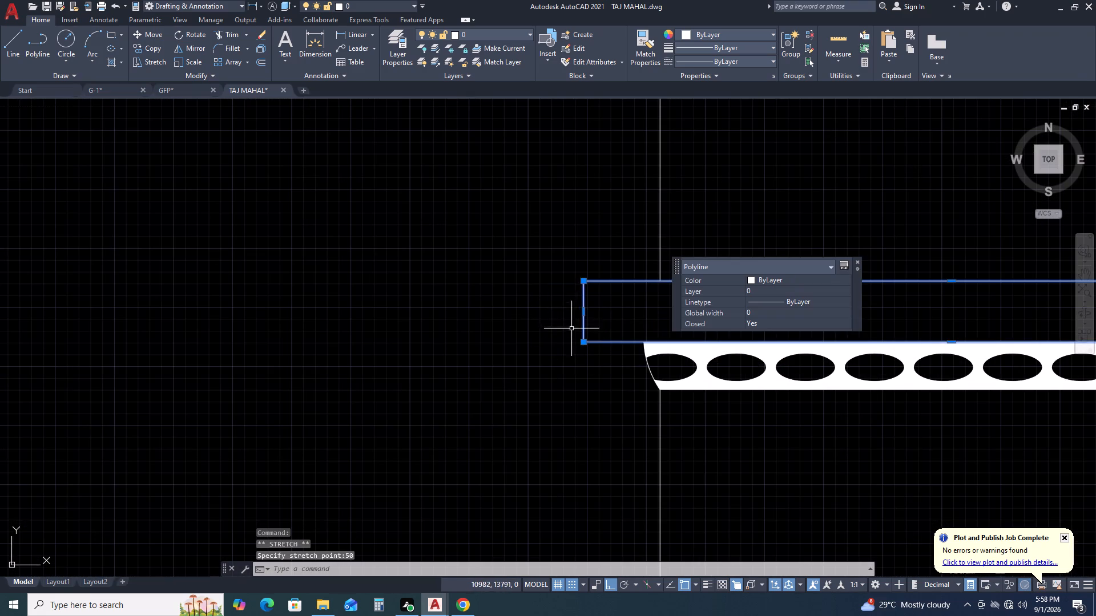
{"action": "scroll", "coordinate": [572, 330], "scroll_direction": "down", "scroll_amount": 1}
{"action": "scroll", "coordinate": [626, 361], "scroll_direction": "down", "scroll_amount": 1}
{"action": "scroll", "coordinate": [712, 382], "scroll_direction": "down", "scroll_amount": 3}
{"action": "key", "text": "Escape"}
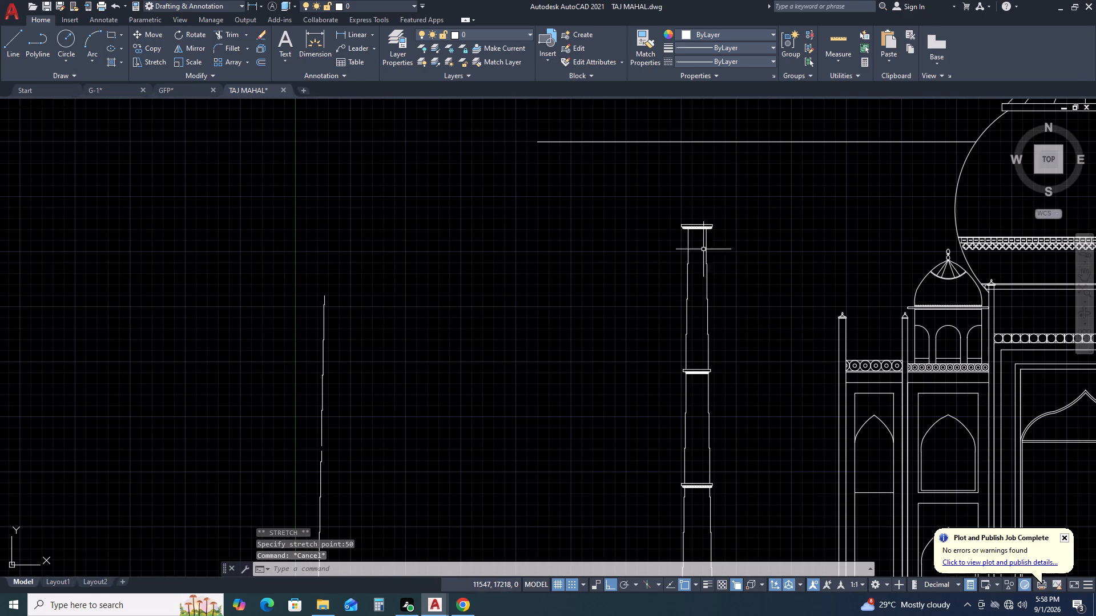
Erase the right end arc and the two rightmost ovals from the top, third-stage cap of the minaret.
{"action": "middle_click_drag", "start_coordinate": [737, 217], "coordinate": [737, 228]}
{"action": "middle_click_drag", "start_coordinate": [737, 231], "coordinate": [739, 287]}
{"action": "scroll", "coordinate": [665, 311], "scroll_direction": "up", "scroll_amount": 4}
{"action": "middle_click_drag", "start_coordinate": [877, 263], "coordinate": [795, 287]}
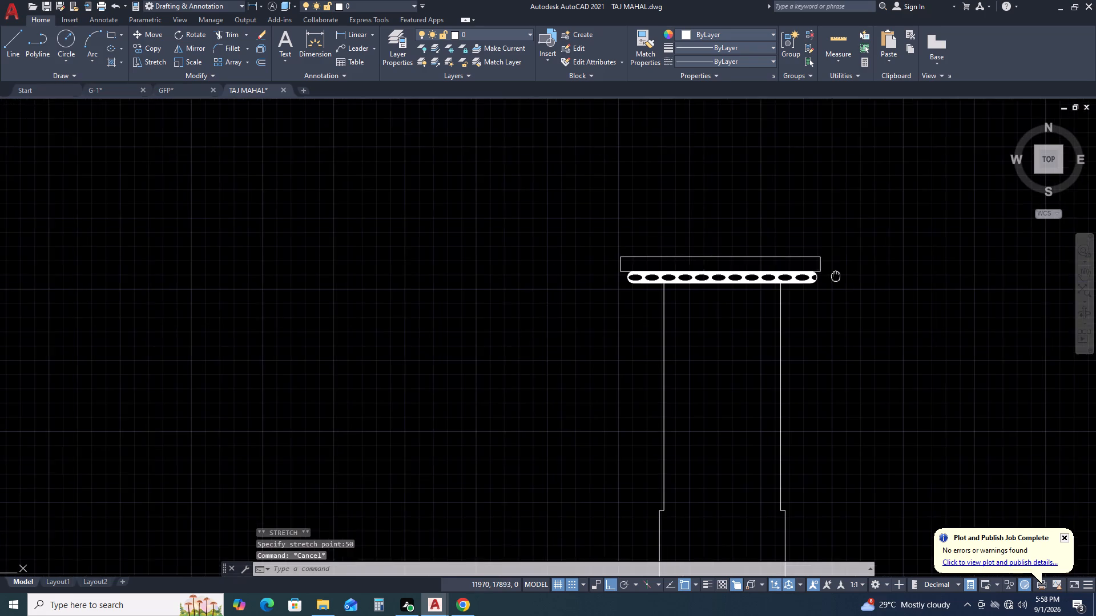
{"action": "middle_click_drag", "start_coordinate": [795, 287], "coordinate": [611, 305]}
{"action": "middle_click", "coordinate": [599, 306]}
{"action": "scroll", "coordinate": [582, 319], "scroll_direction": "up", "scroll_amount": 2}
{"action": "scroll", "coordinate": [458, 307], "scroll_direction": "down", "scroll_amount": 2}
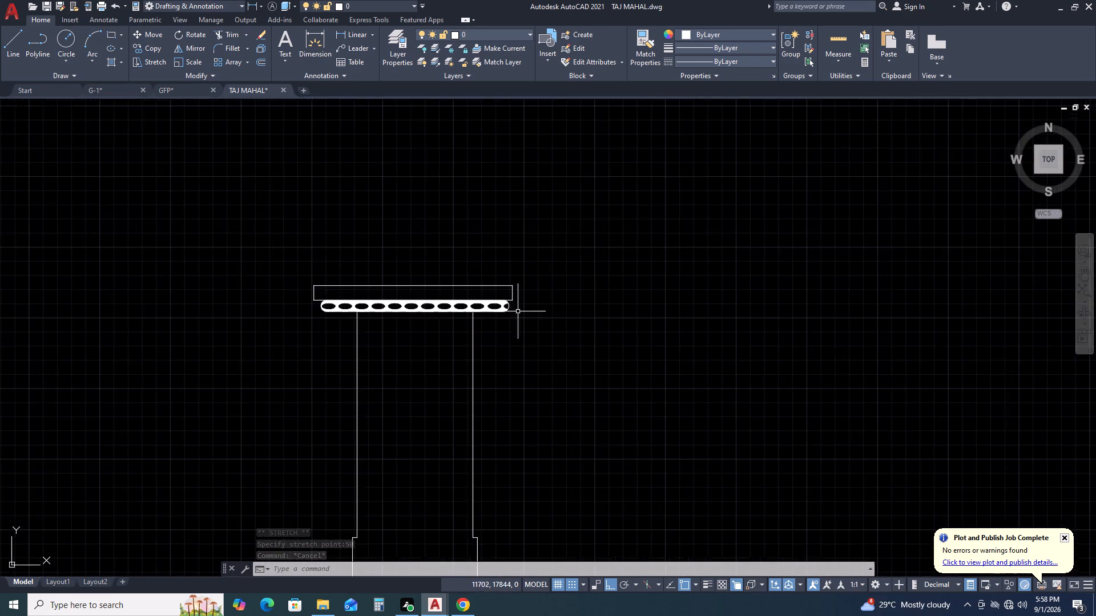
{"action": "scroll", "coordinate": [539, 307], "scroll_direction": "up", "scroll_amount": 3}
{"action": "middle_click_drag", "start_coordinate": [419, 321], "coordinate": [685, 334]}
{"action": "middle_click", "coordinate": [686, 333]}
{"action": "scroll", "coordinate": [682, 319], "scroll_direction": "down", "scroll_amount": 2}
{"action": "scroll", "coordinate": [671, 319], "scroll_direction": "up", "scroll_amount": 3}
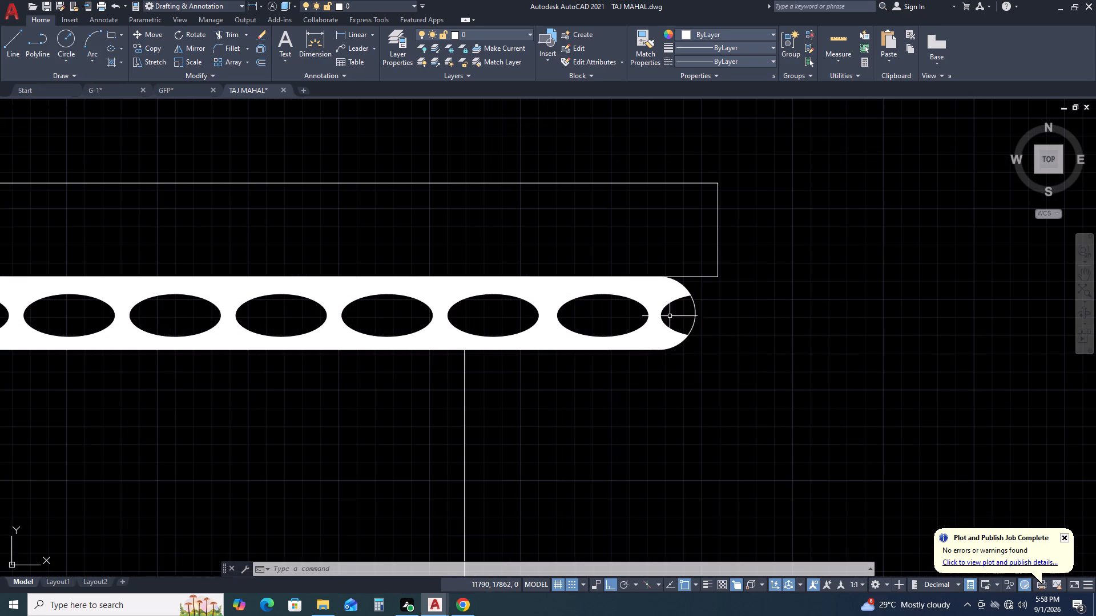
{"action": "left_click", "coordinate": [707, 305]}
{"action": "left_click", "coordinate": [656, 345]}
{"action": "key", "text": "Escape"}
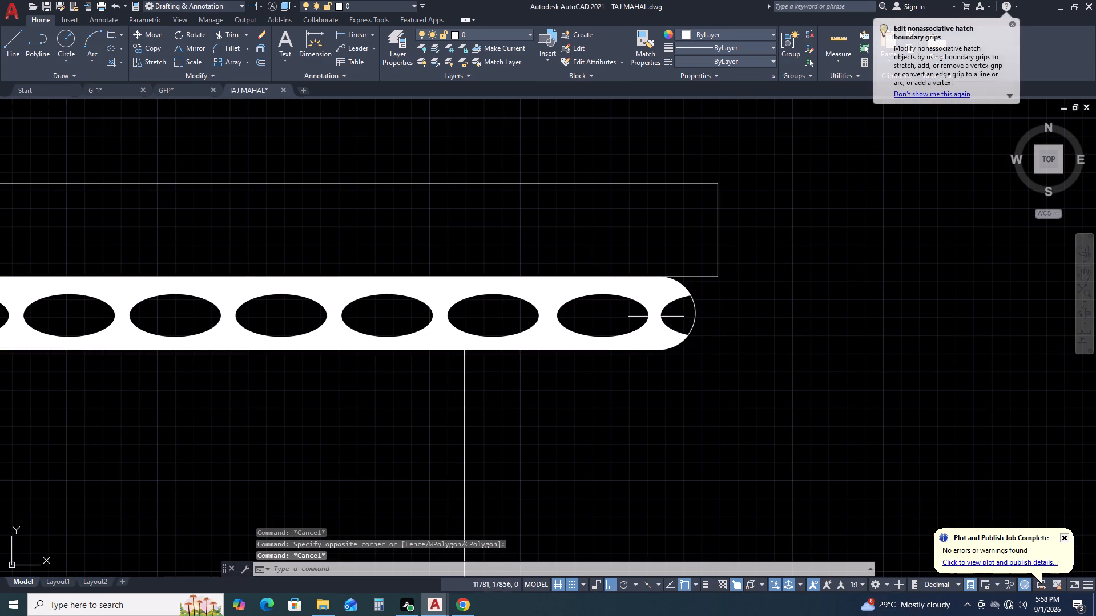
{"action": "left_click", "coordinate": [553, 248]}
{"action": "left_click", "coordinate": [726, 386]}
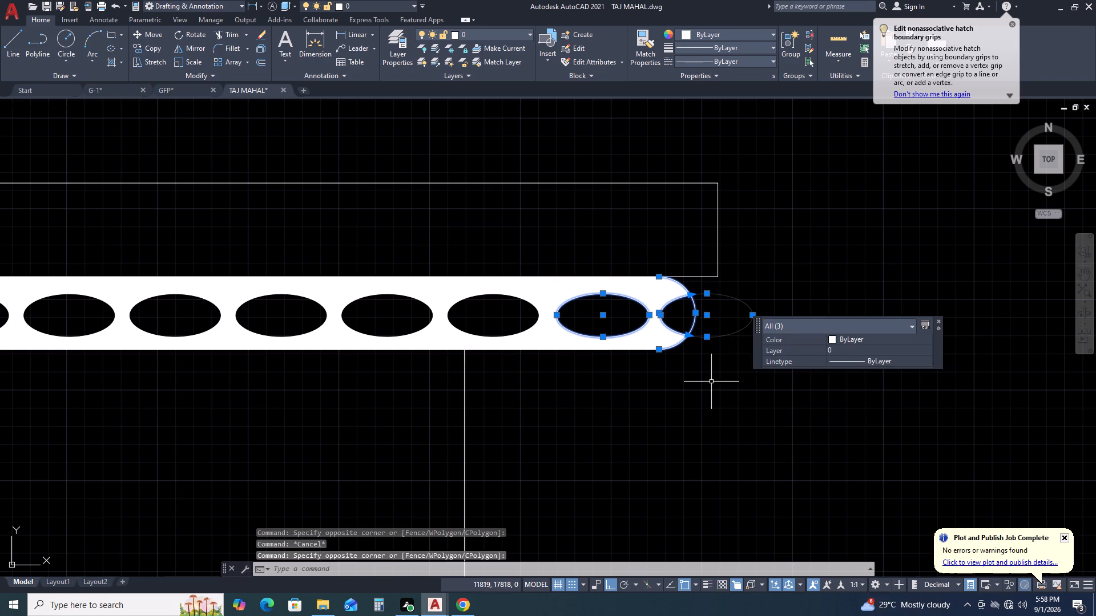
{"action": "key", "text": "Delete"}
Erase the Solid hatch around the ovals in the third-stage cap.
{"action": "scroll", "coordinate": [614, 358], "scroll_direction": "down", "scroll_amount": 2}
{"action": "scroll", "coordinate": [621, 332], "scroll_direction": "up", "scroll_amount": 2}
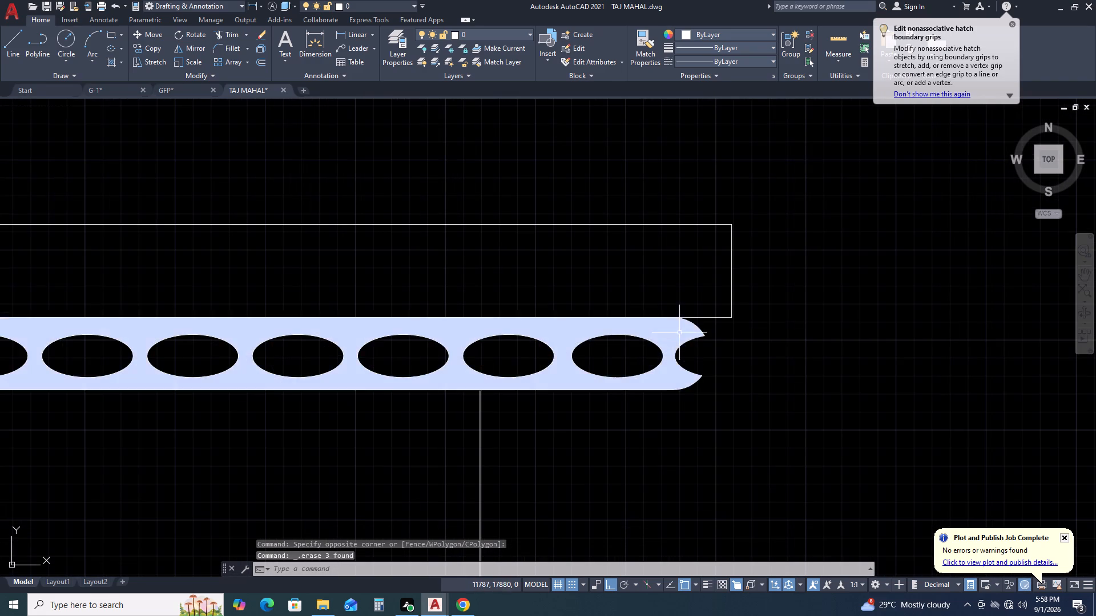
{"action": "left_click", "coordinate": [679, 330]}
{"action": "key", "text": "Delete"}
Draw three-point arcs flaring outward from both top corners of the shaft up into the third-stage cap's rectangle.
{"action": "scroll", "coordinate": [654, 420], "scroll_direction": "down", "scroll_amount": 3}
{"action": "middle_click_drag", "start_coordinate": [572, 422], "coordinate": [581, 422]}
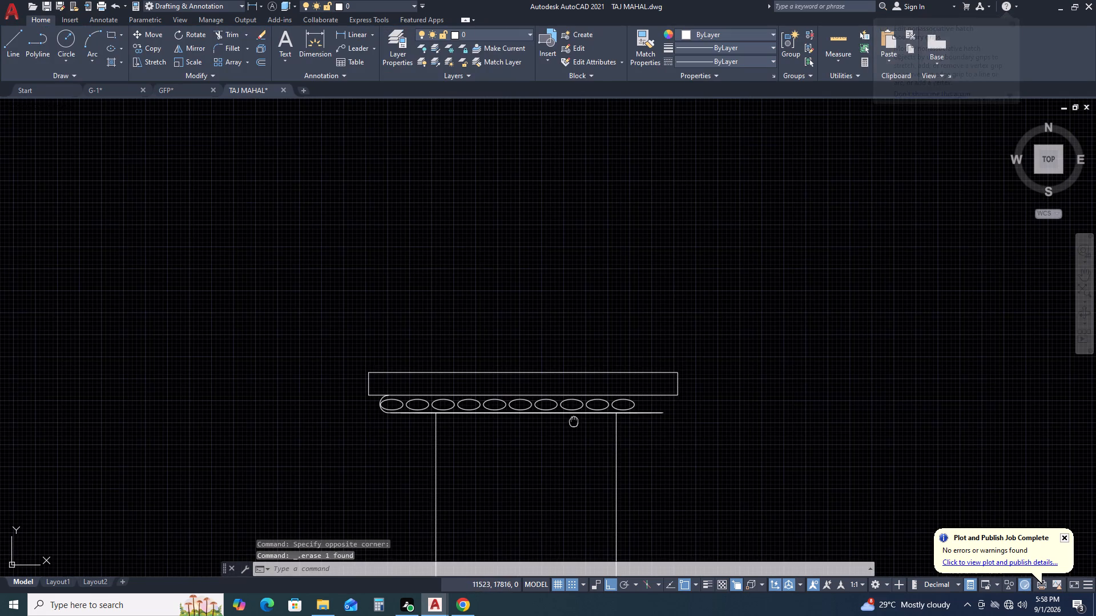
{"action": "middle_click_drag", "start_coordinate": [581, 422], "coordinate": [698, 376]}
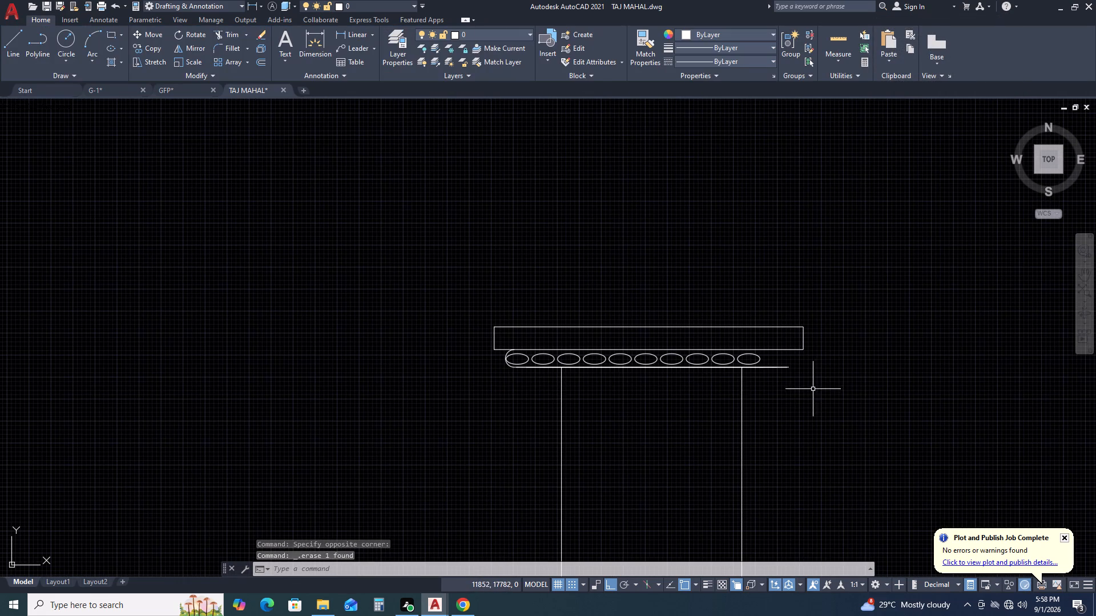
{"action": "key", "text": "a"}
{"action": "key", "text": "space"}
{"action": "scroll", "coordinate": [759, 370], "scroll_direction": "up", "scroll_amount": 2}
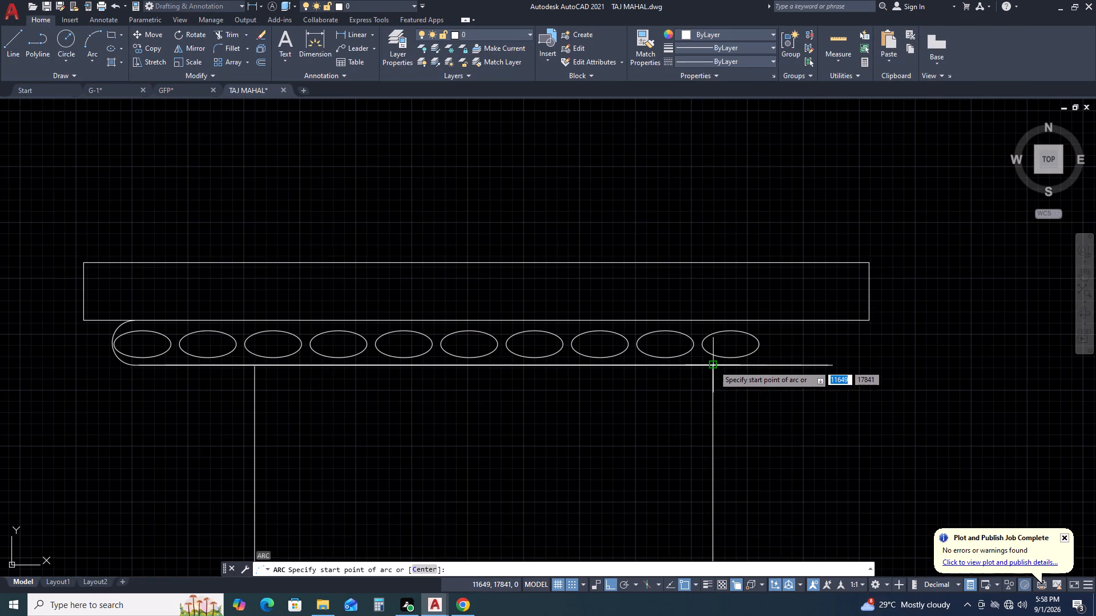
{"action": "left_click", "coordinate": [714, 365]}
{"action": "left_click", "coordinate": [744, 319]}
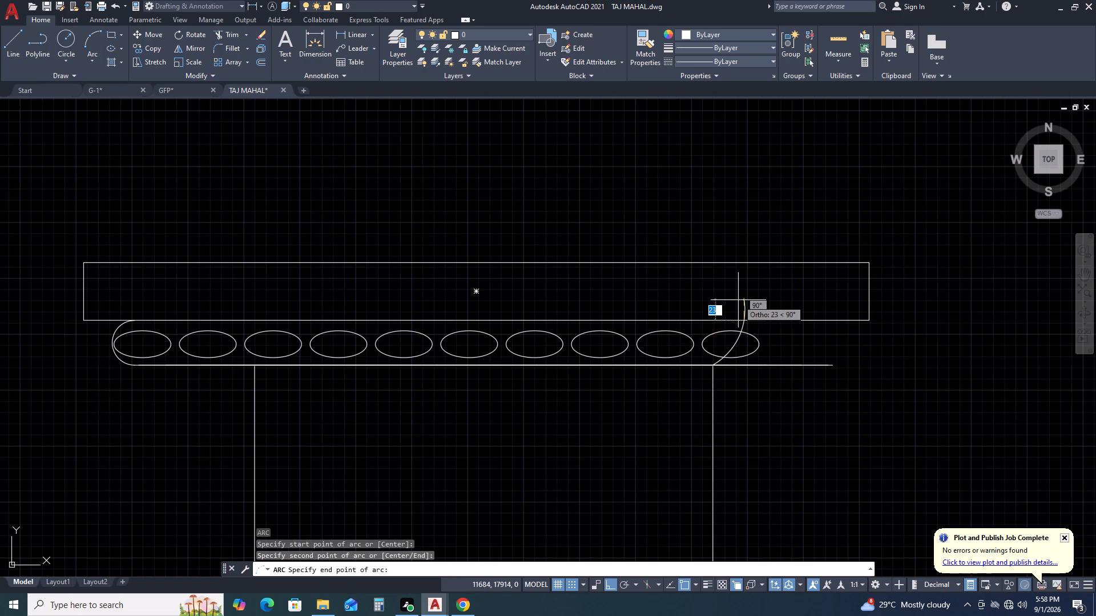
{"action": "left_click", "coordinate": [738, 300]}
{"action": "key", "text": "space"}
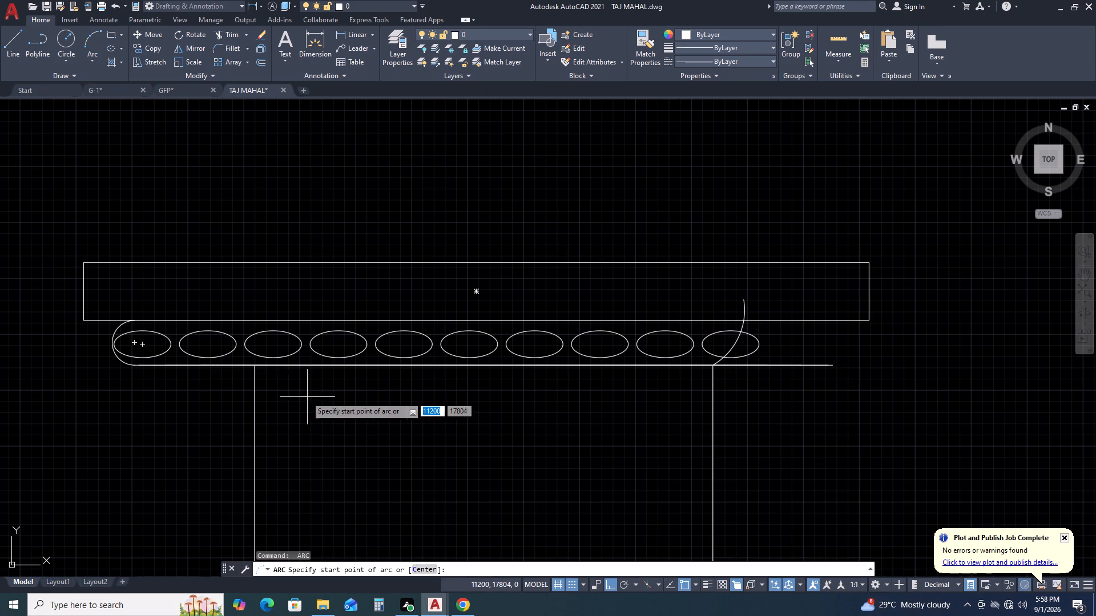
{"action": "left_click", "coordinate": [253, 365]}
{"action": "left_click", "coordinate": [228, 321]}
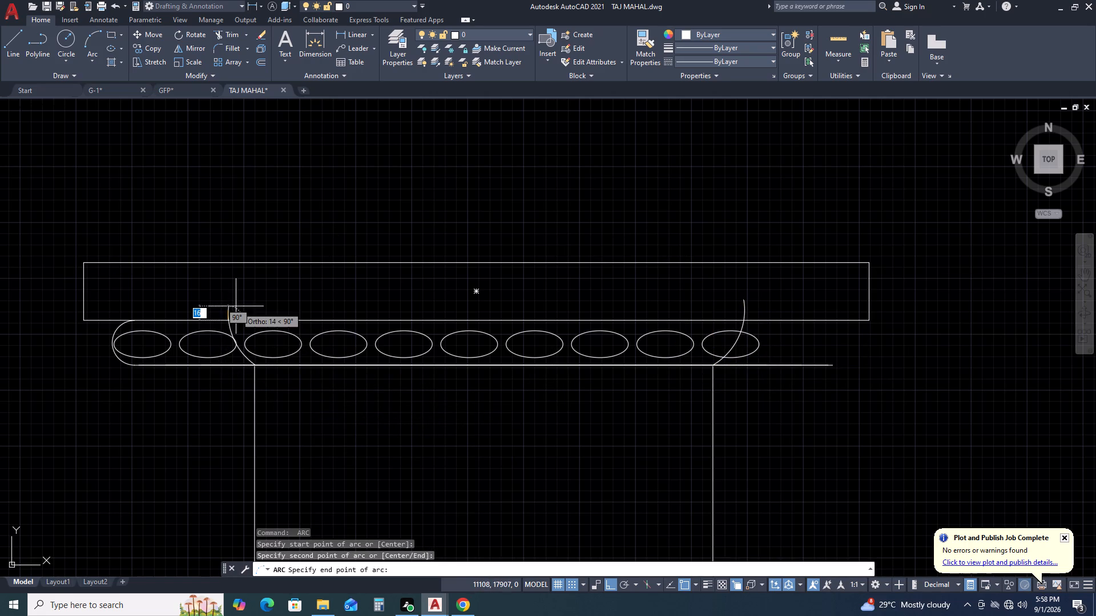
{"action": "left_click", "coordinate": [240, 299]}
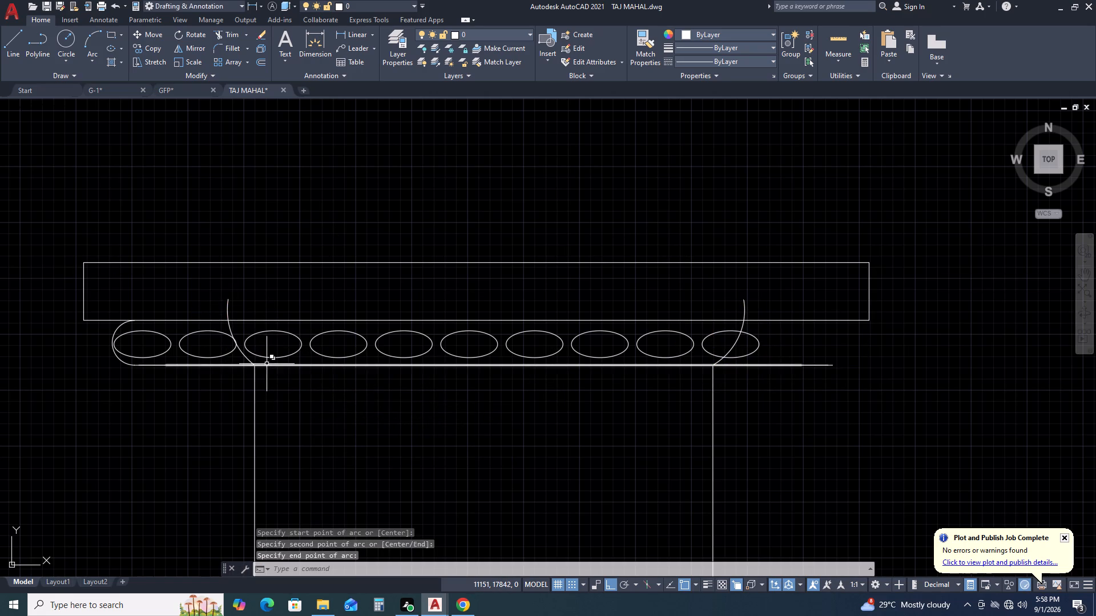
Erase the overlapping longer lines beneath the third-stage cap's ovals, keeping the shortest one.
{"action": "left_click", "coordinate": [267, 364]}
{"action": "key", "text": "Delete"}
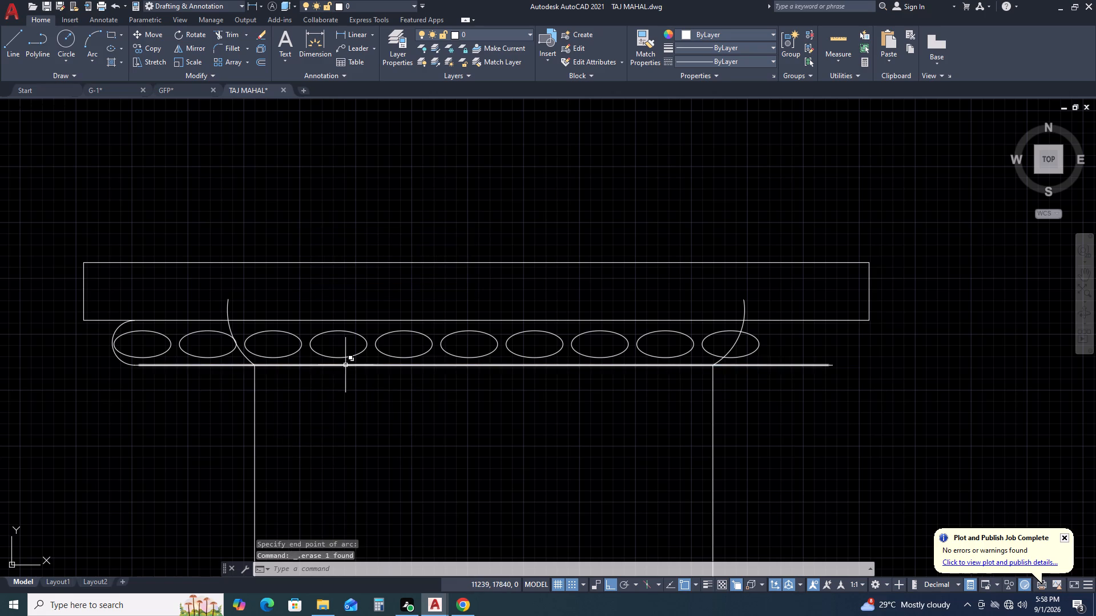
{"action": "left_click", "coordinate": [345, 365]}
{"action": "key", "text": "Delete"}
{"action": "left_click", "coordinate": [341, 363]}
{"action": "key", "text": "Delete"}
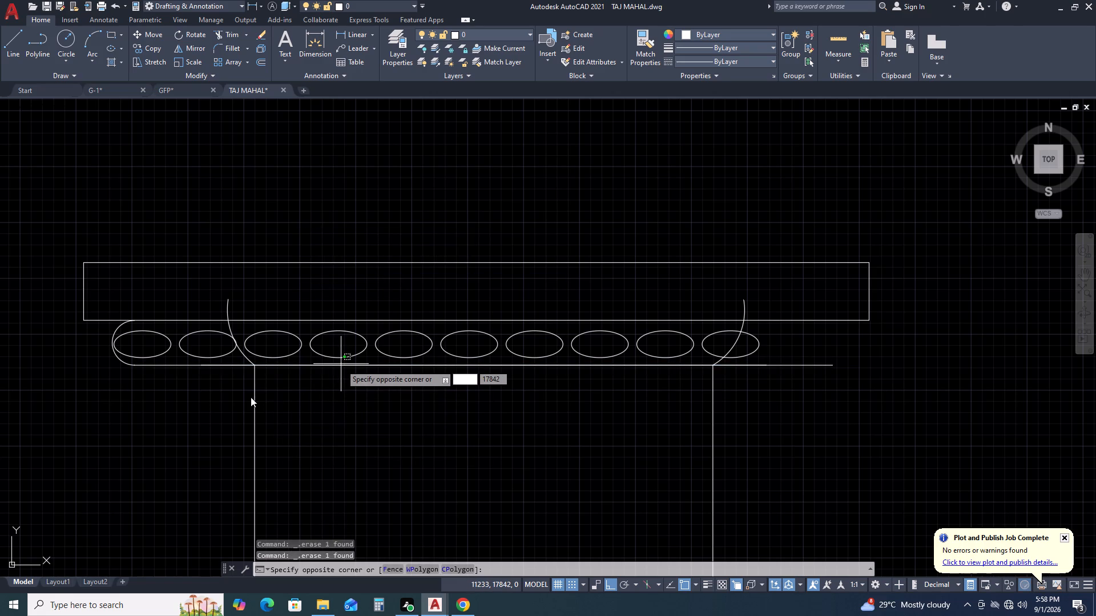
{"action": "key", "text": "Delete"}
{"action": "key", "text": "Escape"}
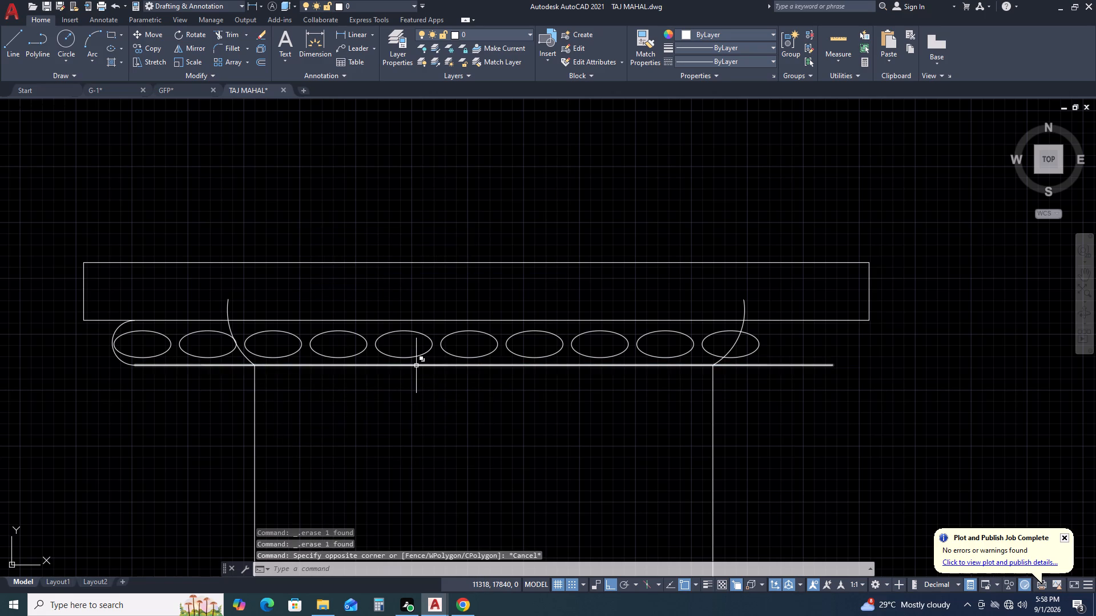
{"action": "left_click", "coordinate": [416, 365]}
{"action": "key", "text": "Delete"}
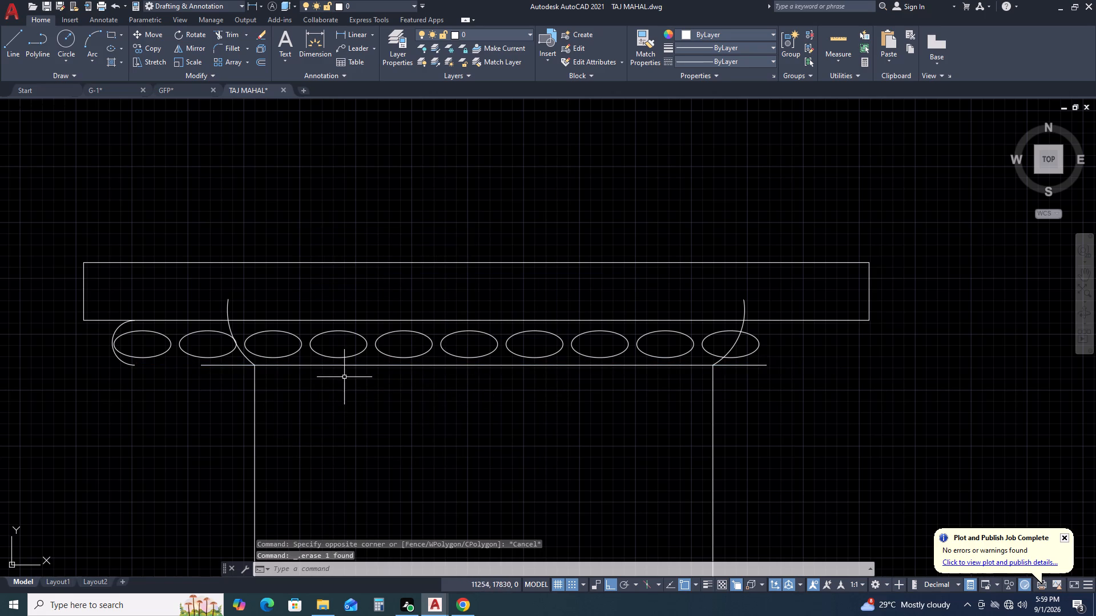
Erase the old left end arc and the two leftmost ovals lying outside the new left flare.
{"action": "middle_click_drag", "start_coordinate": [250, 408], "coordinate": [526, 466]}
{"action": "middle_click", "coordinate": [539, 460]}
{"action": "left_click", "coordinate": [444, 403]}
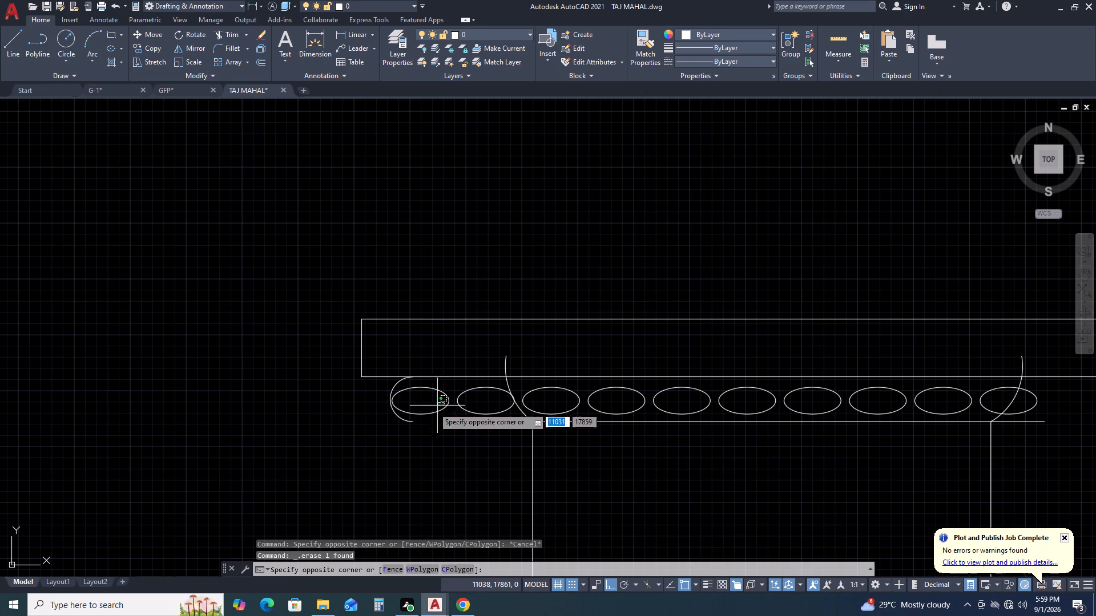
{"action": "left_click", "coordinate": [354, 416]}
{"action": "key", "text": "Delete"}
{"action": "left_click", "coordinate": [477, 396]}
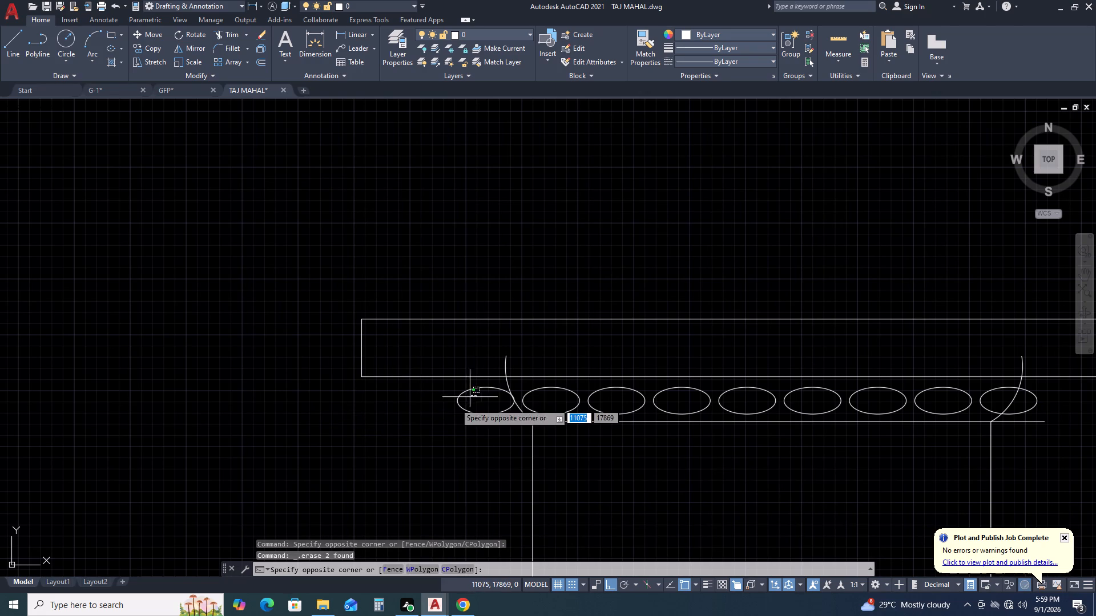
{"action": "left_click", "coordinate": [449, 406]}
{"action": "key", "text": "Delete"}
Trim the flared arcs at the rectangle's underside, and the right oval and bottom line where they extend beyond the arcs.
{"action": "scroll", "coordinate": [354, 431], "scroll_direction": "down", "scroll_amount": 3}
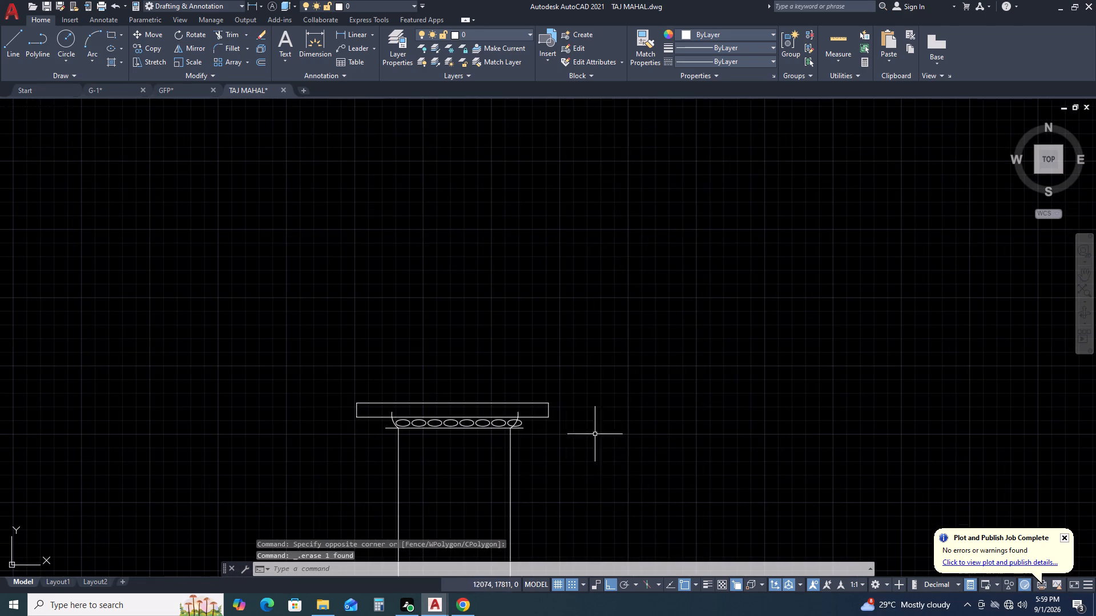
{"action": "scroll", "coordinate": [536, 428], "scroll_direction": "up", "scroll_amount": 3}
{"action": "type", "text": "TR"}
{"action": "key", "text": "space"}
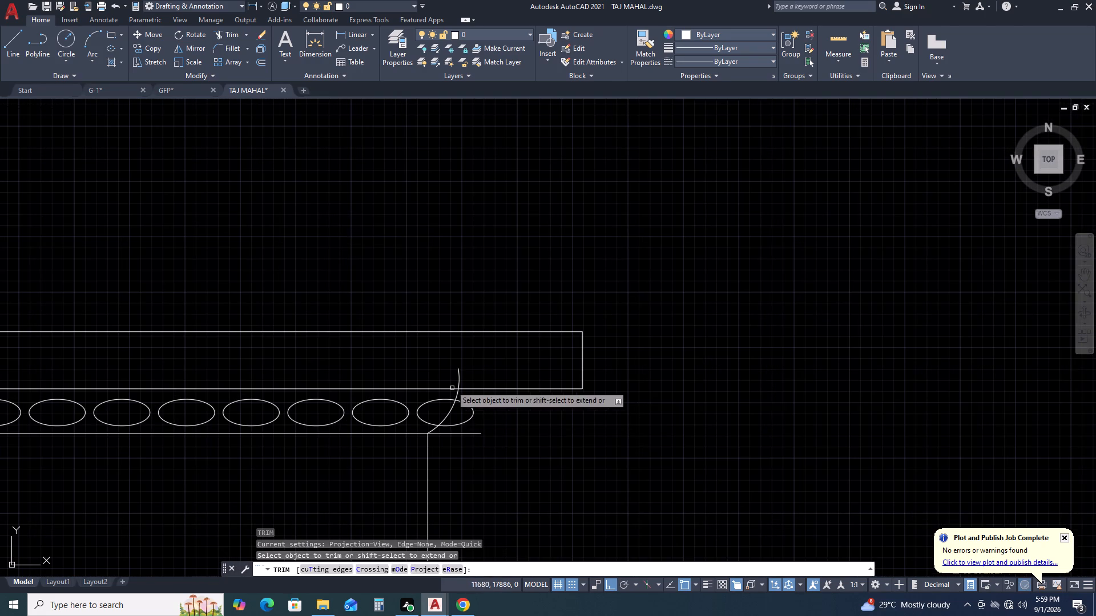
{"action": "left_click", "coordinate": [462, 375]}
{"action": "left_click", "coordinate": [424, 363]}
{"action": "left_click", "coordinate": [477, 399]}
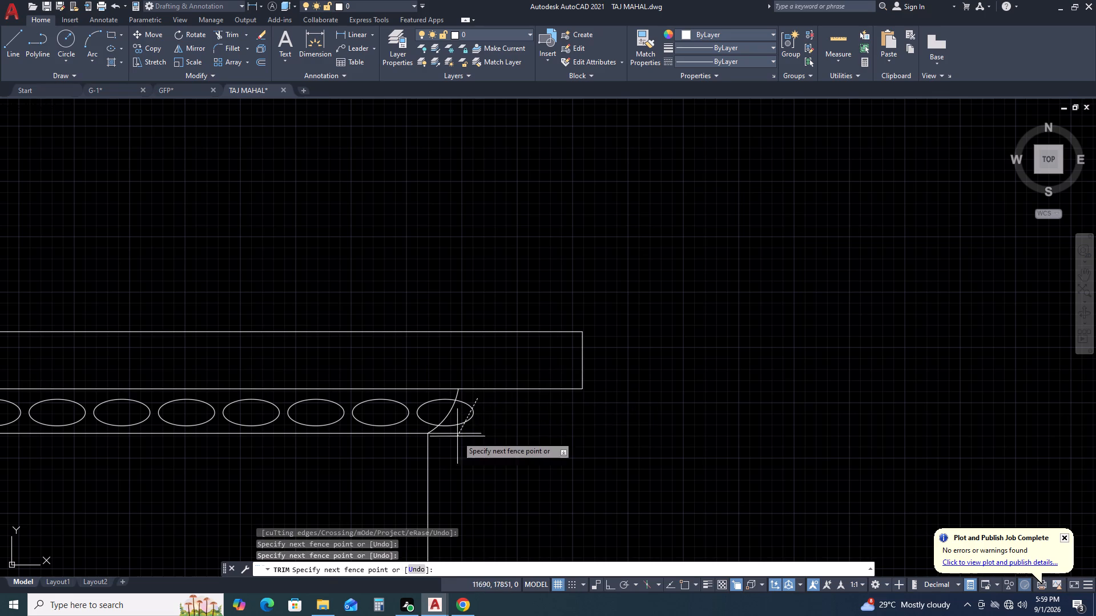
{"action": "left_click", "coordinate": [451, 451]}
{"action": "scroll", "coordinate": [549, 440], "scroll_direction": "down", "scroll_amount": 3}
{"action": "scroll", "coordinate": [418, 452], "scroll_direction": "up", "scroll_amount": 3}
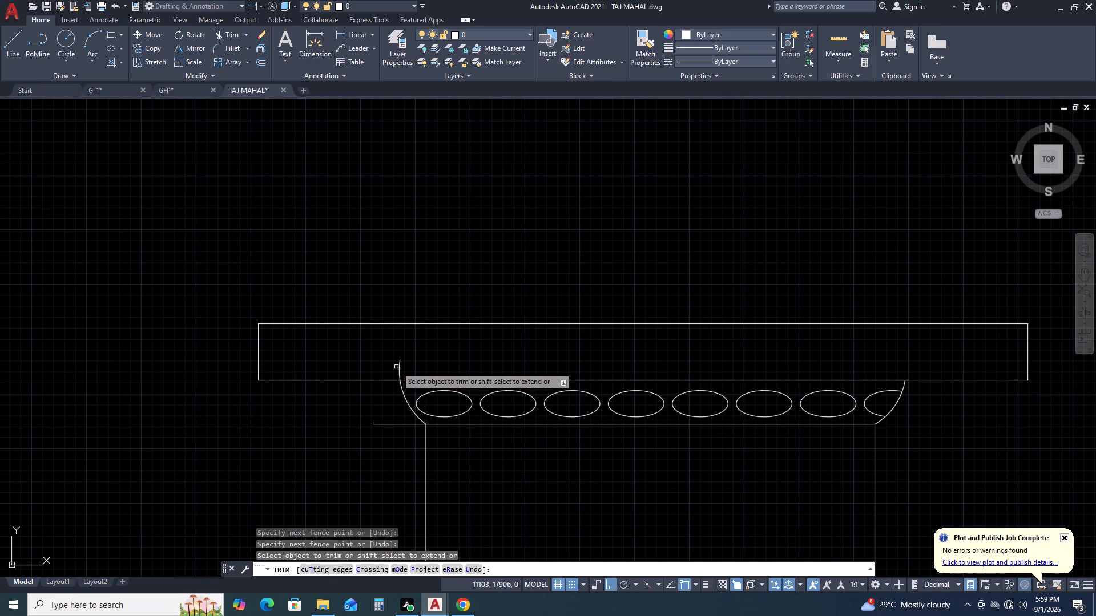
{"action": "left_click", "coordinate": [396, 367]}
{"action": "left_click", "coordinate": [414, 366]}
{"action": "left_click", "coordinate": [380, 427]}
{"action": "left_click", "coordinate": [380, 408]}
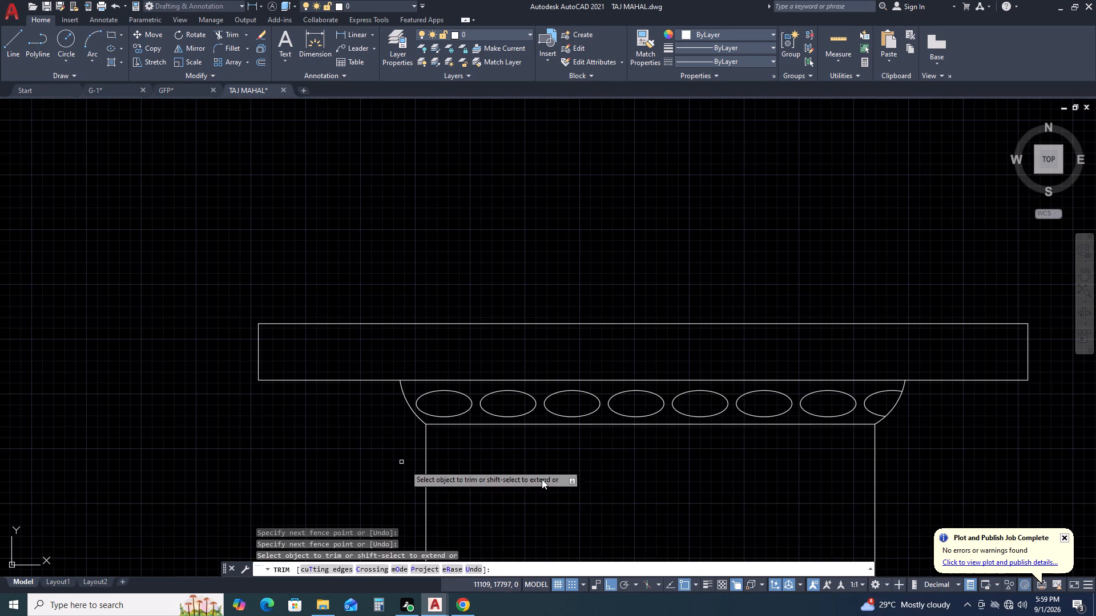
{"action": "scroll", "coordinate": [688, 445], "scroll_direction": "down", "scroll_amount": 1}
{"action": "middle_click_drag", "start_coordinate": [765, 445], "coordinate": [572, 376]}
{"action": "middle_click_drag", "start_coordinate": [553, 374], "coordinate": [545, 374]}
{"action": "key", "text": "Escape"}
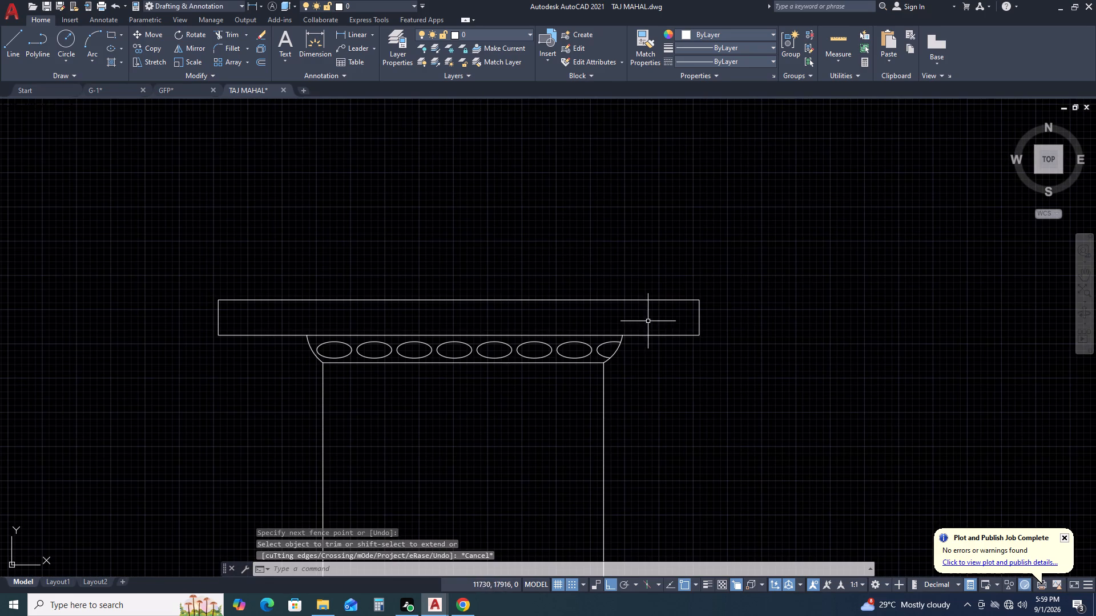
Stretch the right edge of the third-stage cap's rectangle inward by 100.
{"action": "left_click_drag", "start_coordinate": [752, 303], "coordinate": [747, 305]}
{"action": "scroll", "coordinate": [701, 333], "scroll_direction": "up", "scroll_amount": 1}
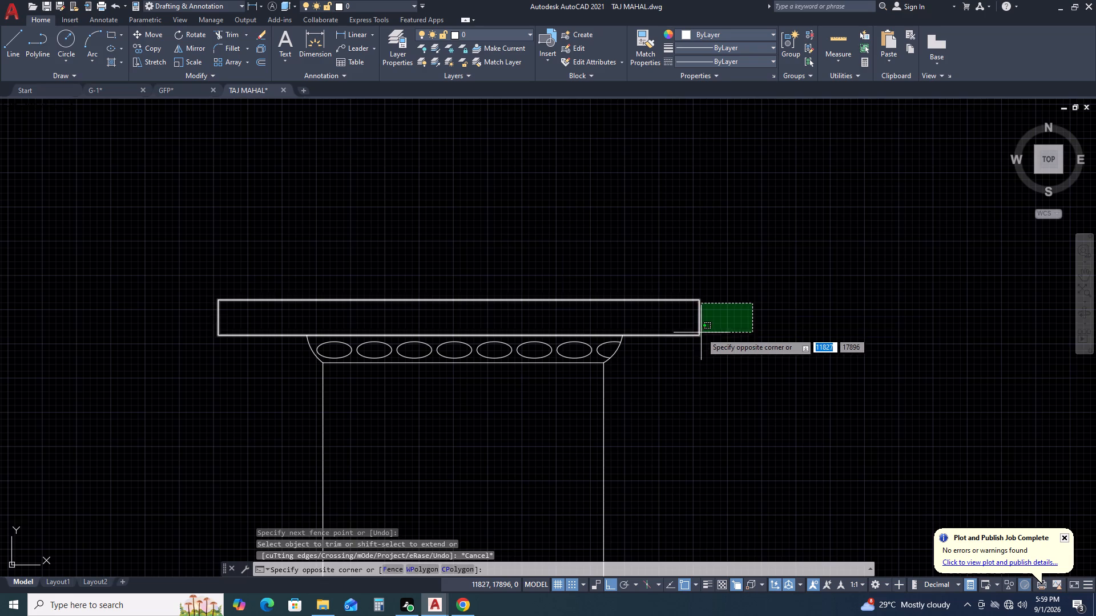
{"action": "scroll", "coordinate": [701, 333], "scroll_direction": "up", "scroll_amount": 2}
{"action": "left_click", "coordinate": [674, 334]}
{"action": "left_click", "coordinate": [687, 270]}
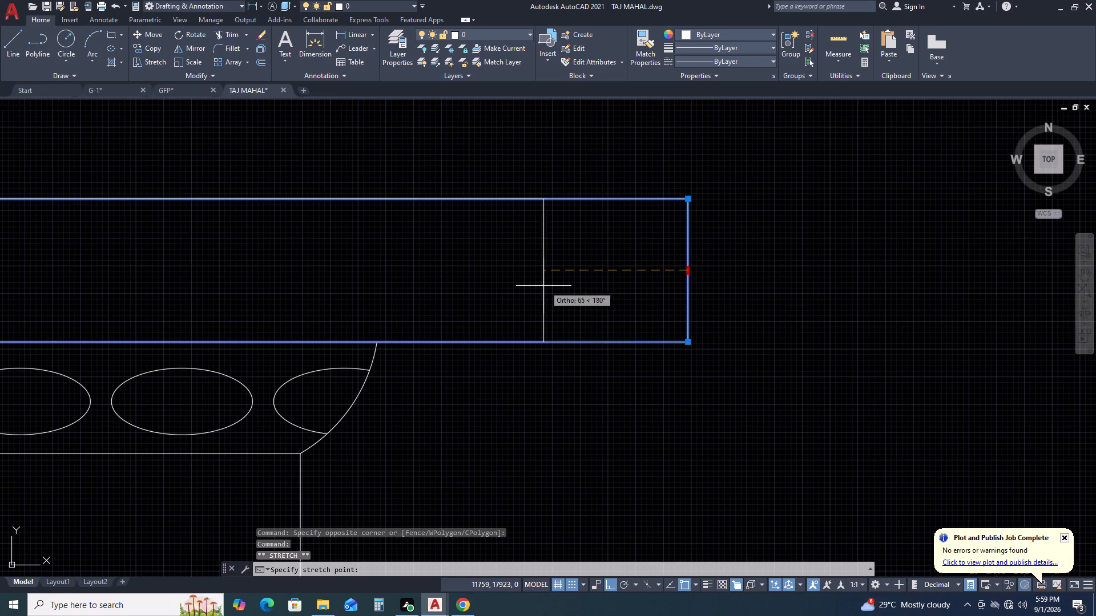
{"action": "type", "text": "100"}
{"action": "key", "text": "Return"}
Stretch the left edge of the third-stage cap's rectangle inward by 100.
{"action": "scroll", "coordinate": [482, 291], "scroll_direction": "down", "scroll_amount": 4}
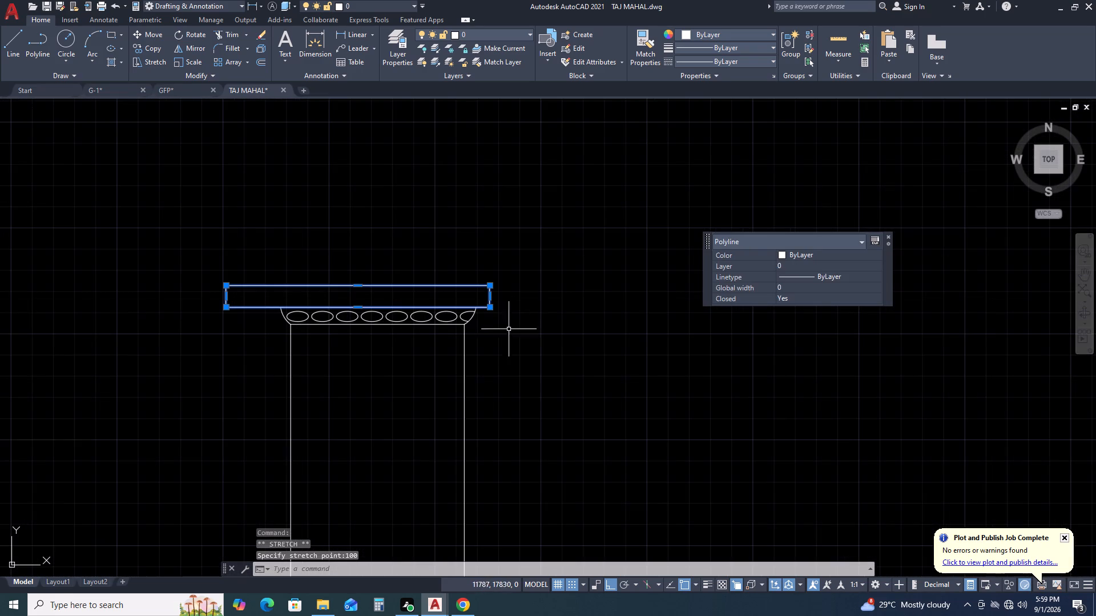
{"action": "middle_click_drag", "start_coordinate": [150, 310], "coordinate": [370, 356]}
{"action": "middle_click_drag", "start_coordinate": [385, 356], "coordinate": [392, 356]}
{"action": "scroll", "coordinate": [457, 336], "scroll_direction": "up", "scroll_amount": 2}
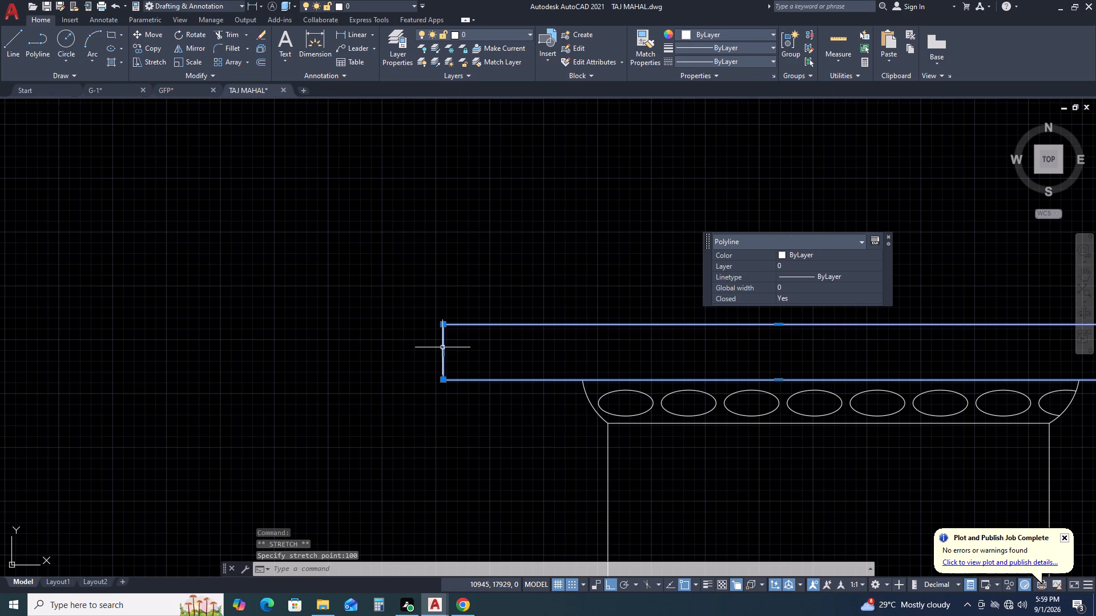
{"action": "left_click", "coordinate": [444, 354]}
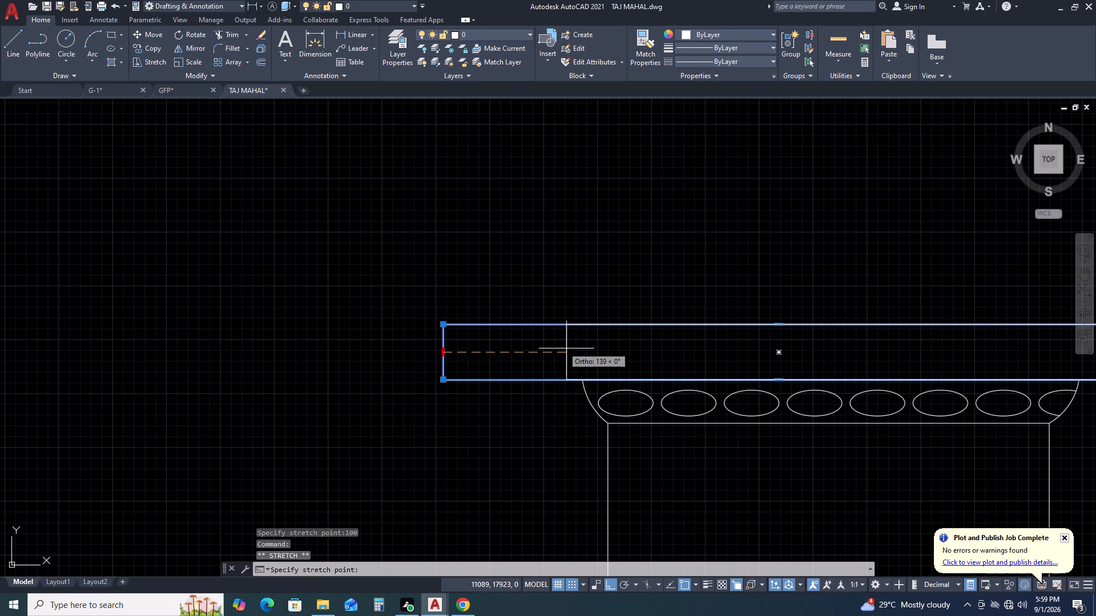
{"action": "type", "text": "100"}
{"action": "key", "text": "Return"}
{"action": "scroll", "coordinate": [487, 380], "scroll_direction": "down", "scroll_amount": 2}
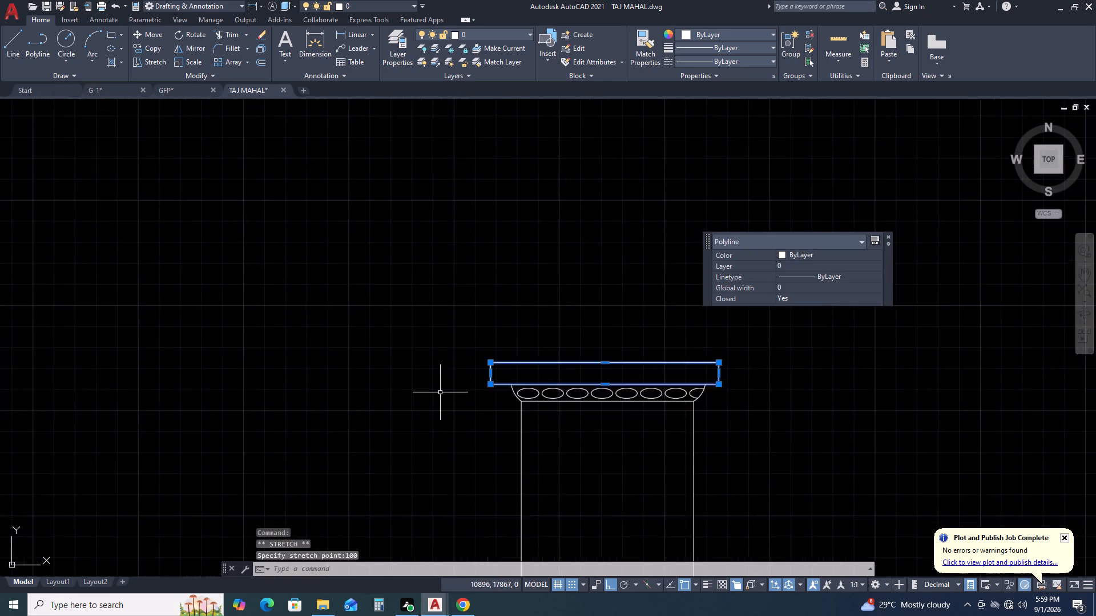
{"action": "scroll", "coordinate": [440, 392], "scroll_direction": "down", "scroll_amount": 1}
{"action": "key", "text": "Escape"}
Examine the reshaped third-stage cap and the minaret's proportions against the rest of the elevation.
{"action": "scroll", "coordinate": [652, 351], "scroll_direction": "down", "scroll_amount": 1}
{"action": "middle_click_drag", "start_coordinate": [654, 323], "coordinate": [655, 304]}
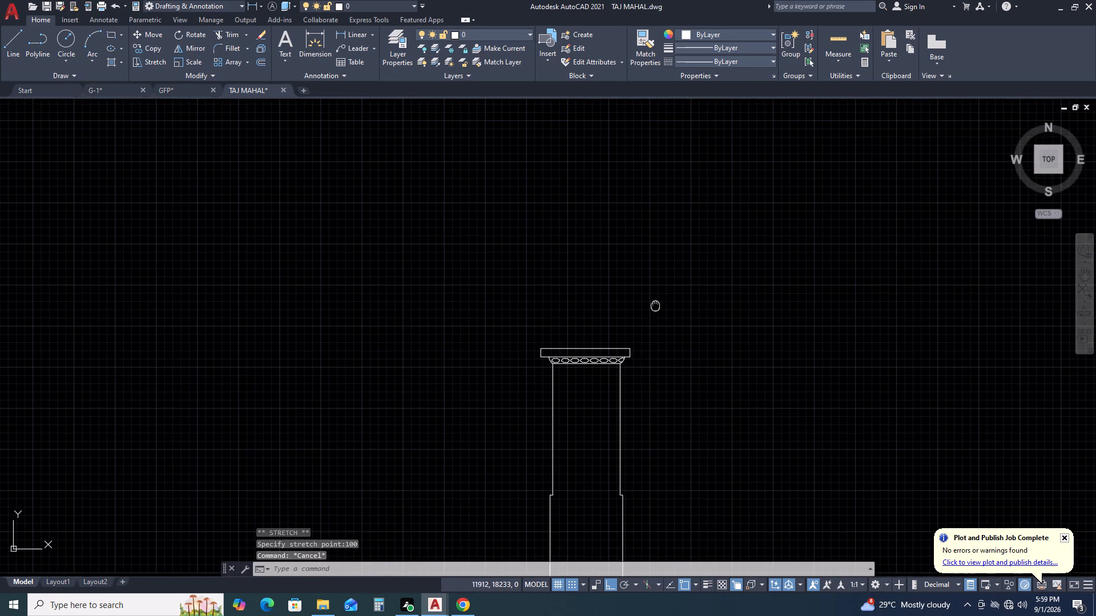
{"action": "scroll", "coordinate": [655, 294], "scroll_direction": "down", "scroll_amount": 2}
{"action": "scroll", "coordinate": [572, 324], "scroll_direction": "up", "scroll_amount": 5}
{"action": "middle_click_drag", "start_coordinate": [743, 285], "coordinate": [286, 334]}
{"action": "middle_click_drag", "start_coordinate": [235, 334], "coordinate": [211, 338]}
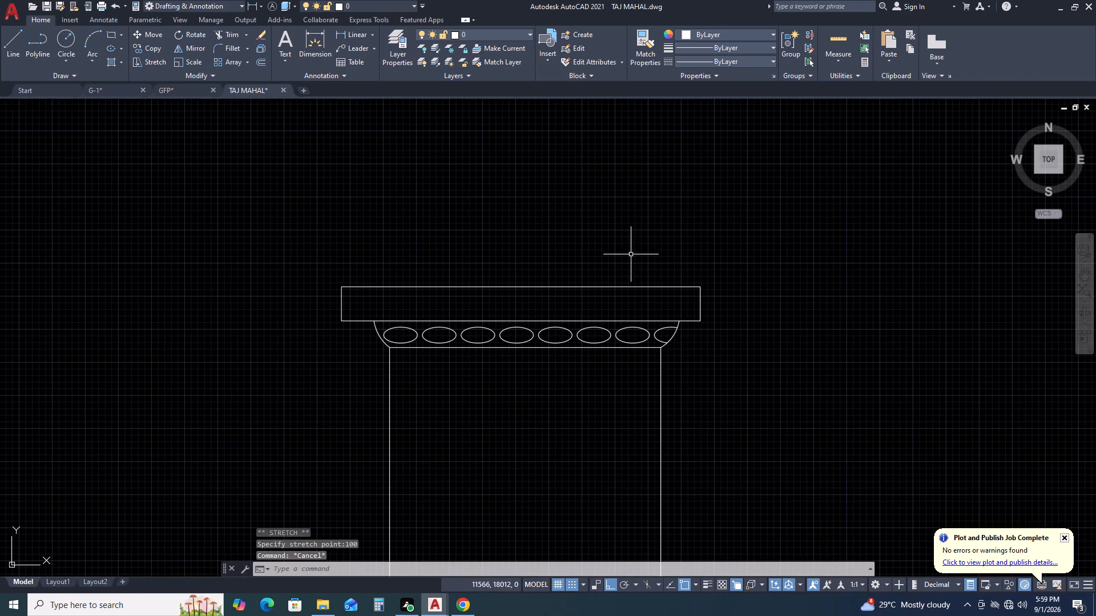
{"action": "scroll", "coordinate": [658, 287], "scroll_direction": "down", "scroll_amount": 2}
{"action": "middle_click_drag", "start_coordinate": [813, 298], "coordinate": [698, 234]}
{"action": "scroll", "coordinate": [693, 233], "scroll_direction": "down", "scroll_amount": 2}
{"action": "scroll", "coordinate": [761, 310], "scroll_direction": "down", "scroll_amount": 3}
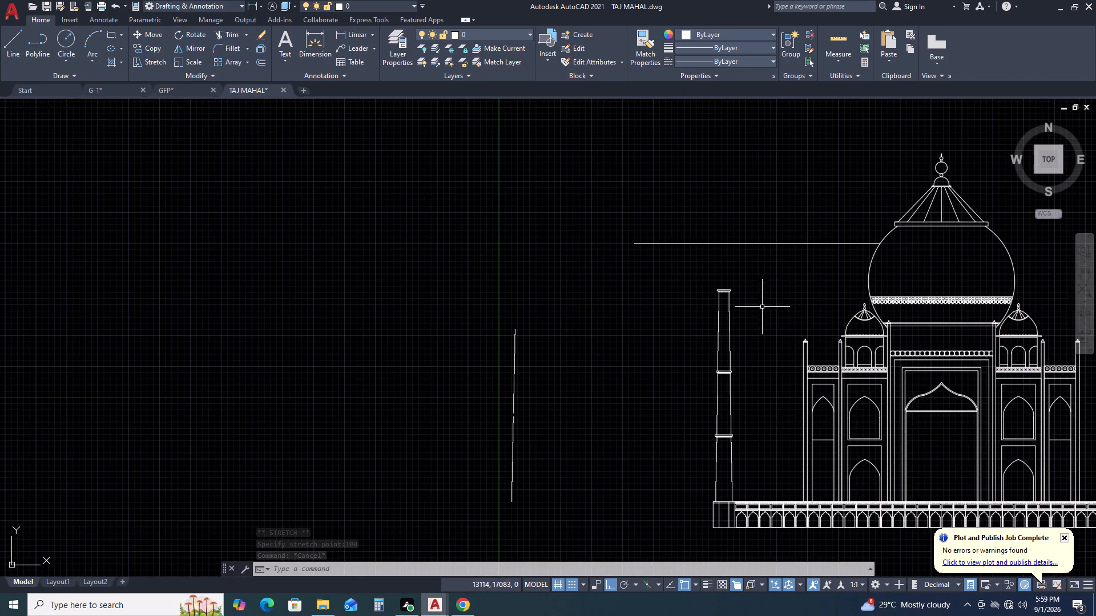
{"action": "middle_click_drag", "start_coordinate": [808, 319], "coordinate": [711, 287]}
{"action": "scroll", "coordinate": [641, 241], "scroll_direction": "up", "scroll_amount": 2}
{"action": "middle_click_drag", "start_coordinate": [686, 308], "coordinate": [697, 351]}
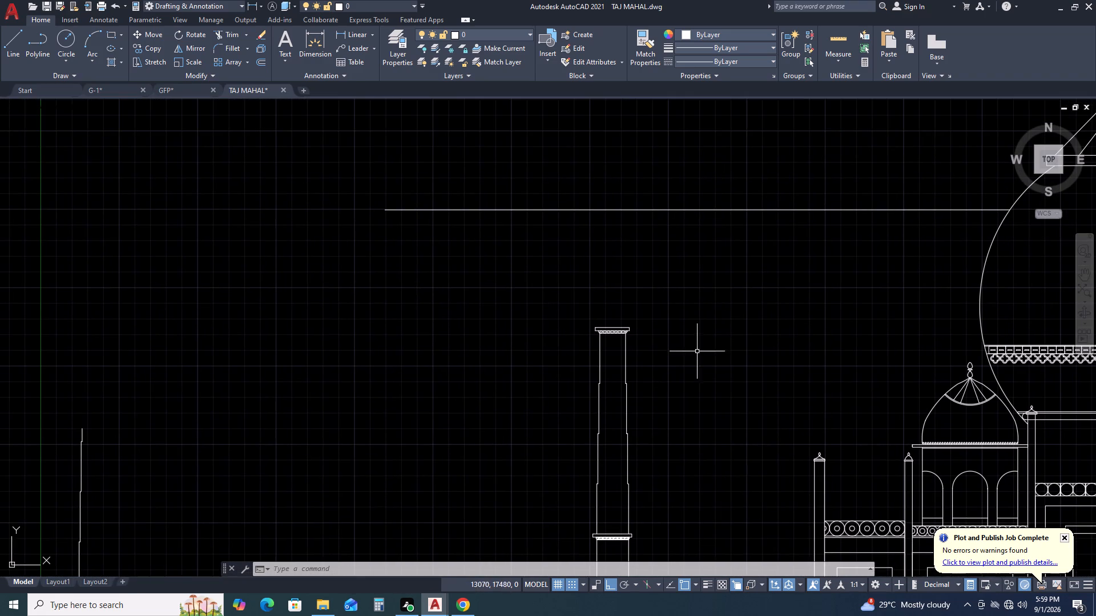
Stretch the top edge of the third-stage cap's rectangle slightly upward to make the slab thicker.
{"action": "scroll", "coordinate": [571, 317], "scroll_direction": "up", "scroll_amount": 3}
{"action": "middle_click_drag", "start_coordinate": [741, 356], "coordinate": [639, 338]}
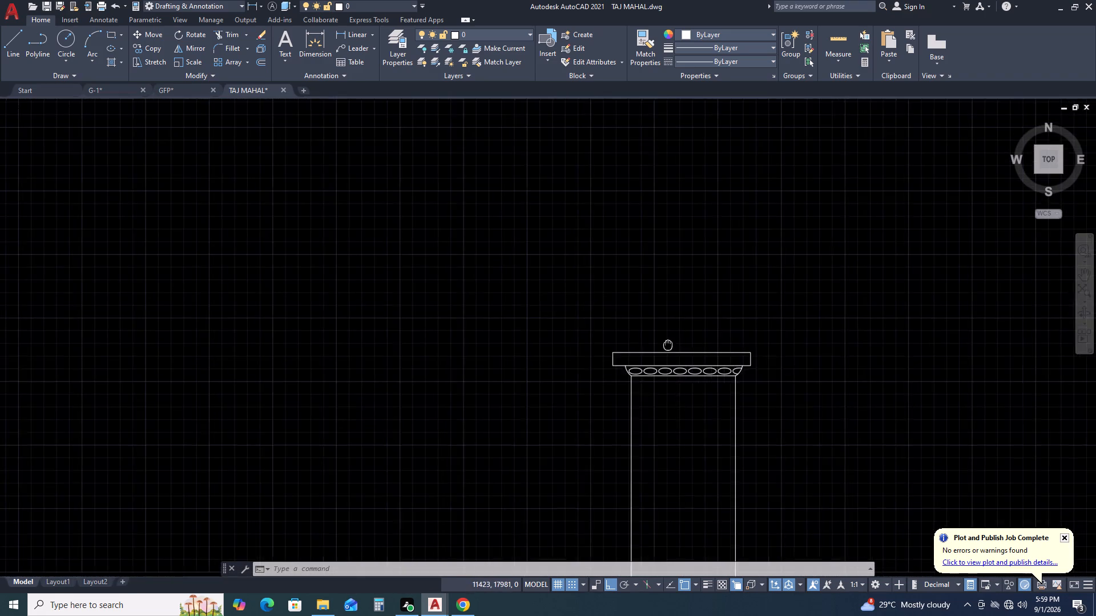
{"action": "middle_click_drag", "start_coordinate": [639, 338], "coordinate": [615, 331]}
{"action": "middle_click", "coordinate": [613, 330]}
{"action": "scroll", "coordinate": [614, 367], "scroll_direction": "up", "scroll_amount": 1}
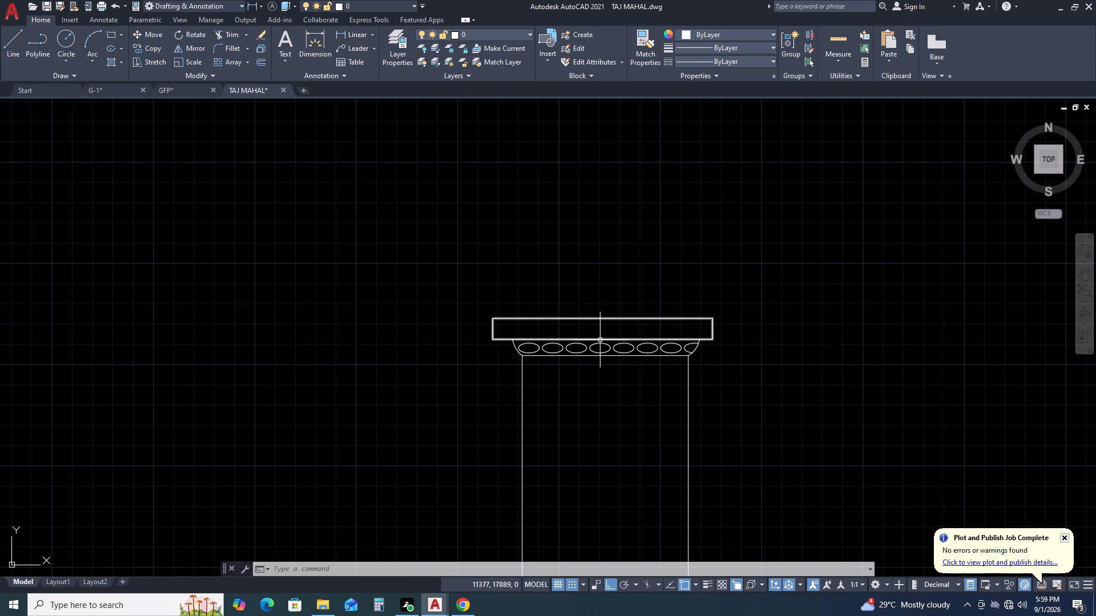
{"action": "scroll", "coordinate": [606, 319], "scroll_direction": "up", "scroll_amount": 1}
{"action": "left_click", "coordinate": [606, 319]}
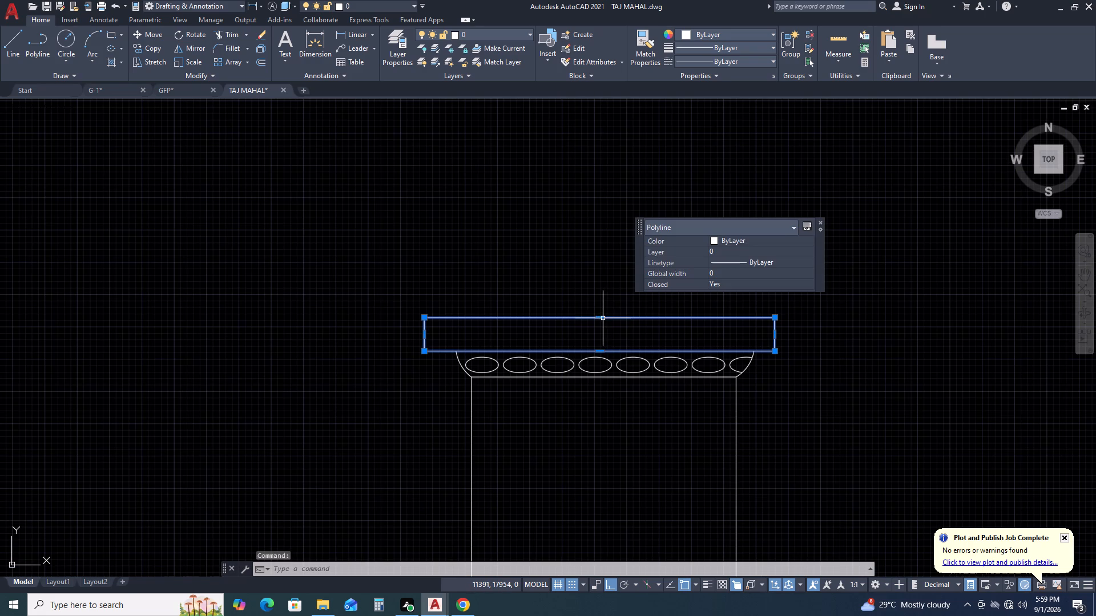
{"action": "left_click", "coordinate": [601, 318]}
{"action": "left_click", "coordinate": [601, 308]}
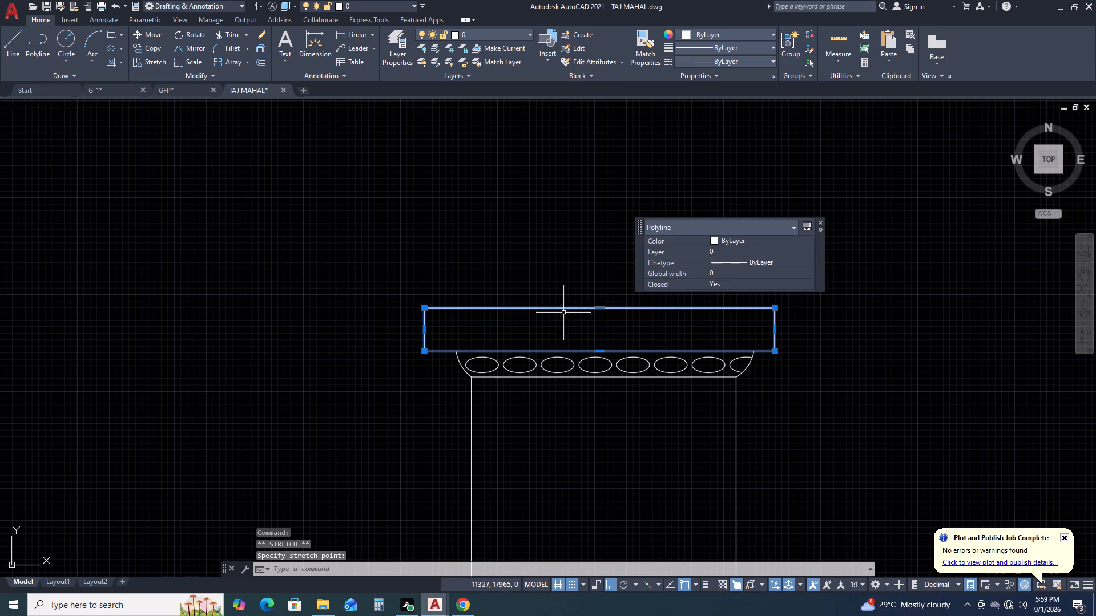
{"action": "scroll", "coordinate": [562, 313], "scroll_direction": "down", "scroll_amount": 1}
{"action": "middle_click_drag", "start_coordinate": [512, 249], "coordinate": [527, 310]}
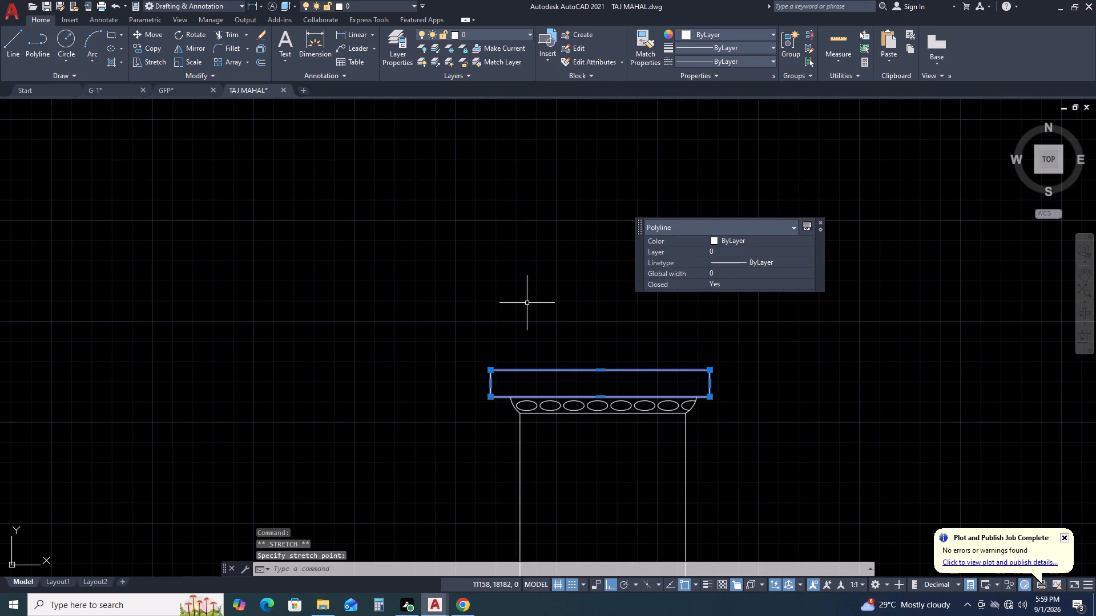
{"action": "key", "text": "Escape"}
Draw a rectangle about 520 wide on top of the third-stage cap, roughly matching the shaft's width.
{"action": "type", "text": "REC"}
{"action": "key", "text": "space"}
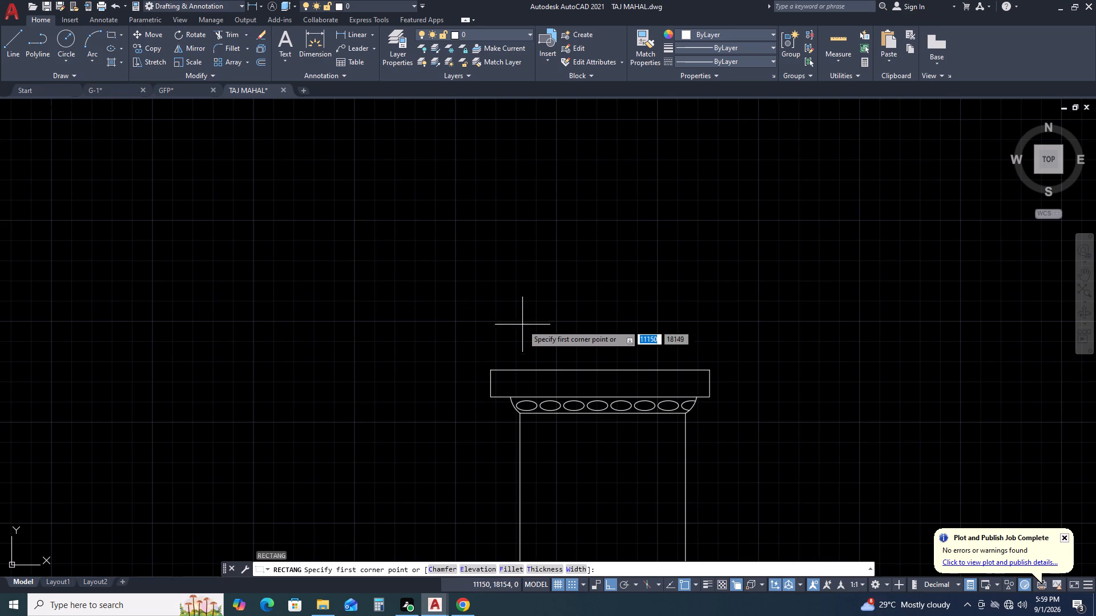
{"action": "left_click", "coordinate": [517, 370]}
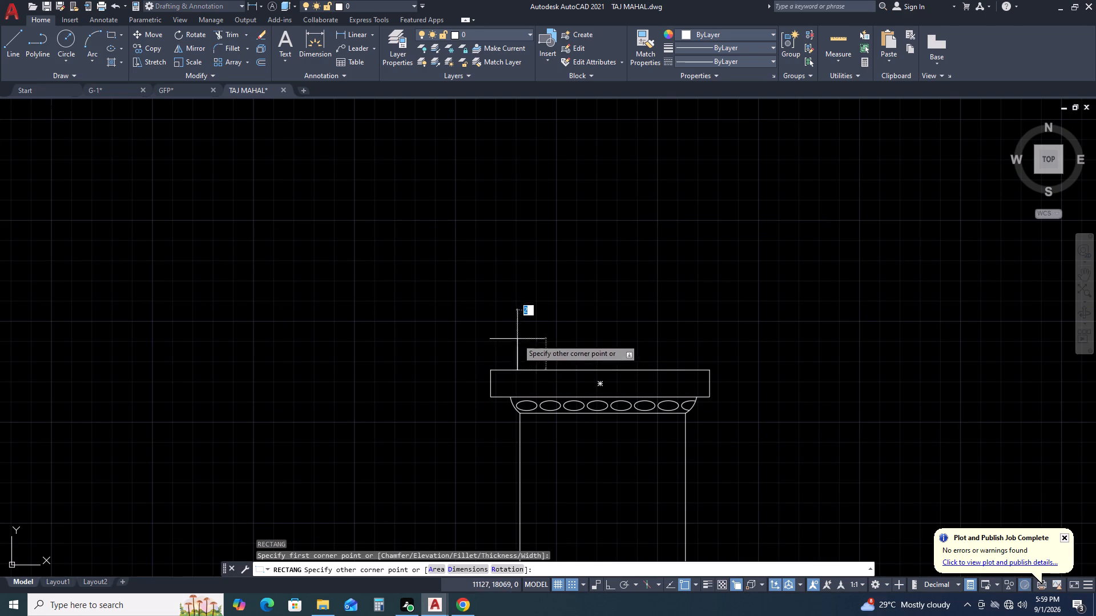
{"action": "scroll", "coordinate": [694, 331], "scroll_direction": "up", "scroll_amount": 1}
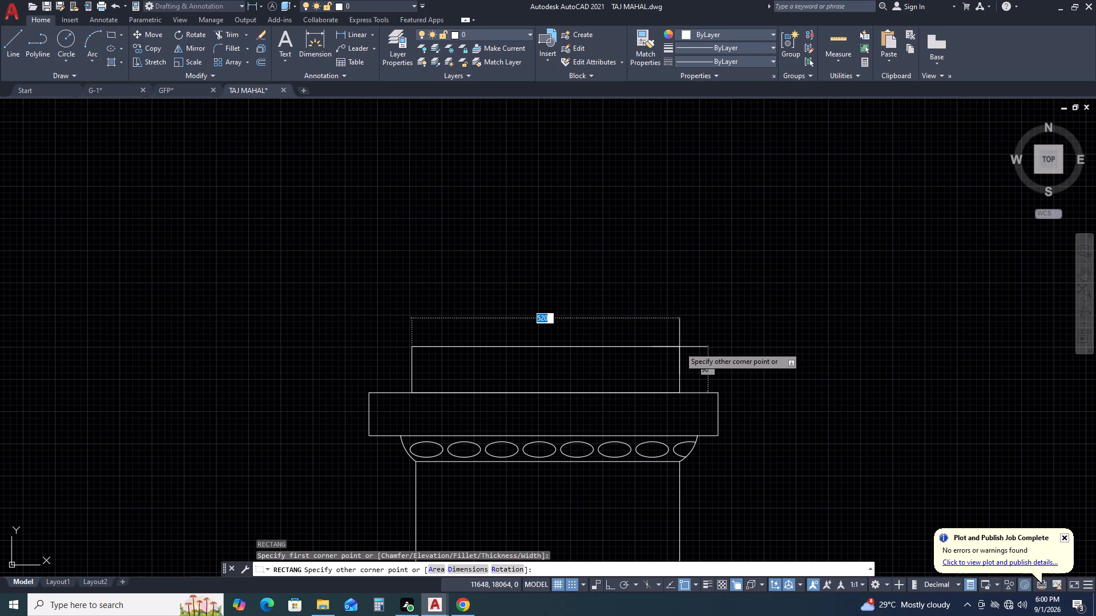
{"action": "left_click", "coordinate": [678, 347]}
Draw a vertical line about 1053 long upward from the new rectangle's upper-left corner.
{"action": "middle_click_drag", "start_coordinate": [599, 273], "coordinate": [602, 279]}
{"action": "middle_click_drag", "start_coordinate": [606, 285], "coordinate": [666, 314]}
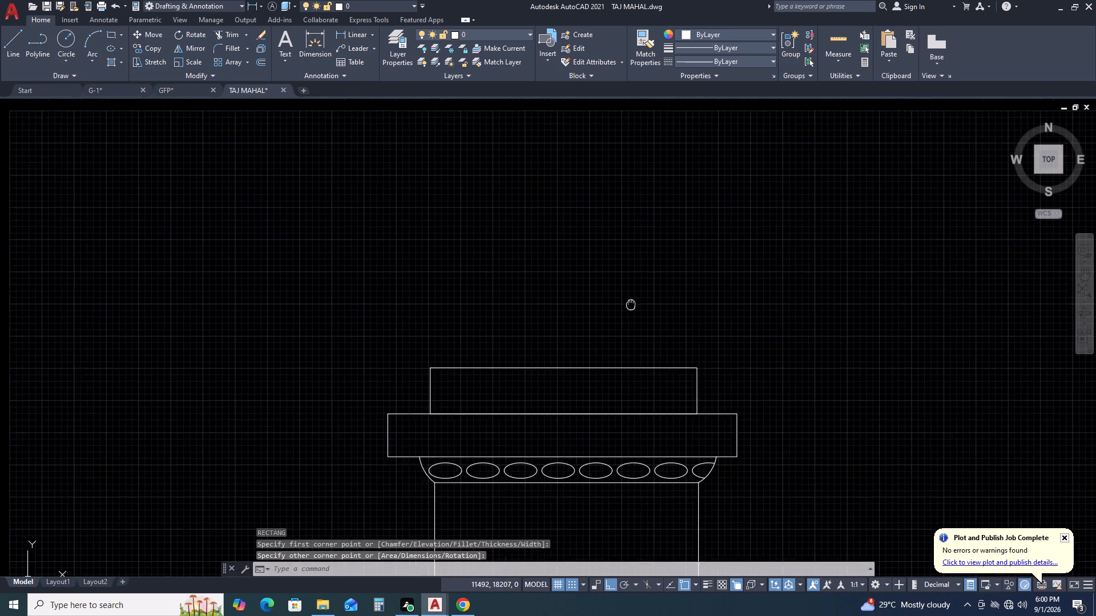
{"action": "middle_click_drag", "start_coordinate": [666, 314], "coordinate": [701, 315]}
{"action": "scroll", "coordinate": [599, 336], "scroll_direction": "down", "scroll_amount": 2}
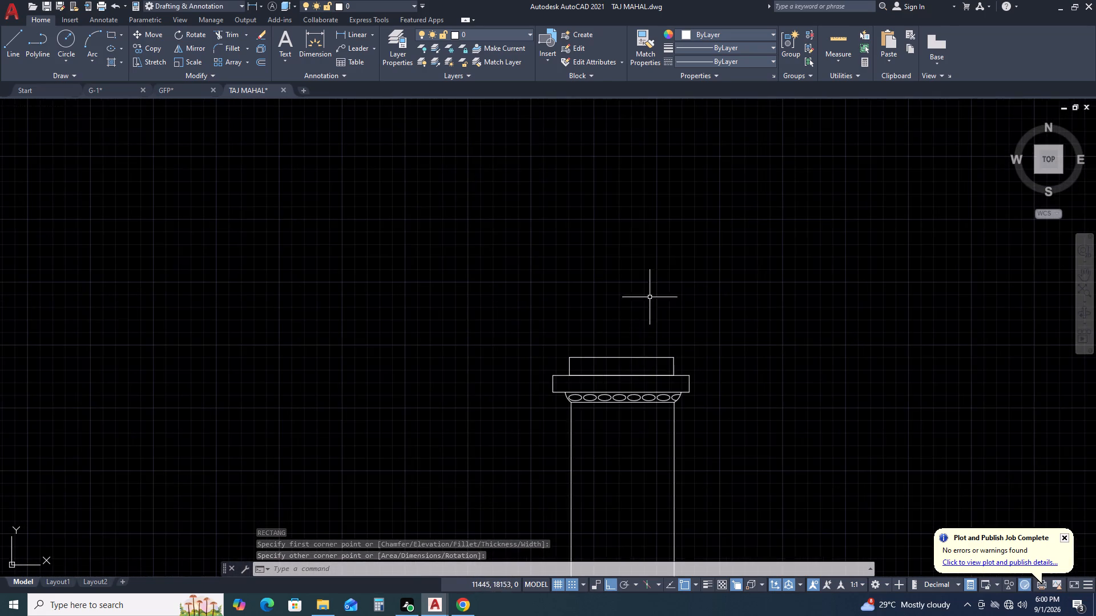
{"action": "middle_click_drag", "start_coordinate": [639, 248], "coordinate": [666, 366]}
{"action": "key", "text": "l"}
{"action": "key", "text": "space"}
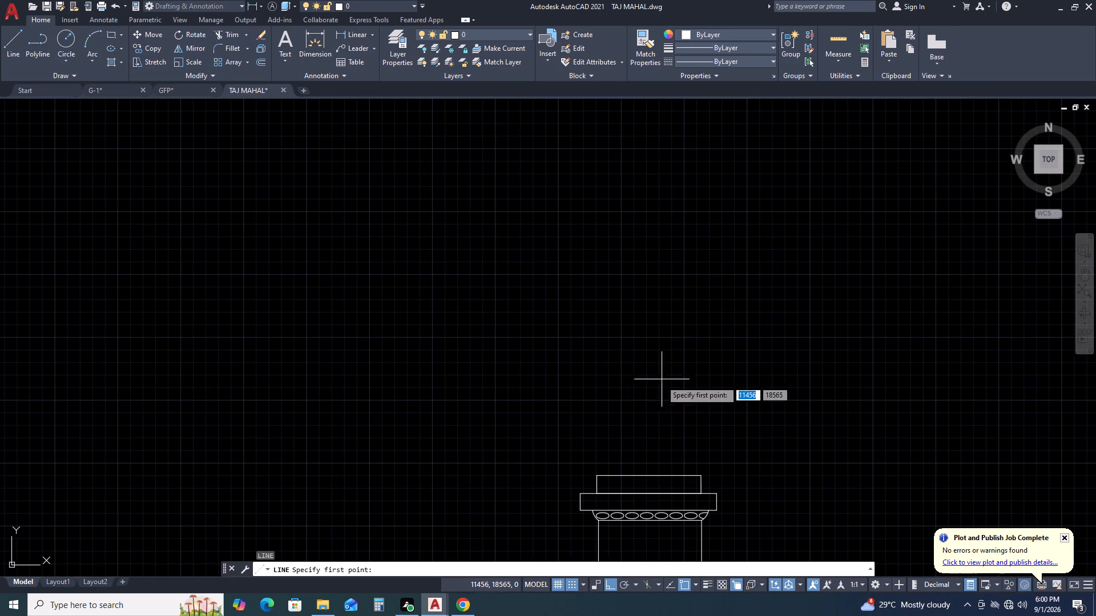
{"action": "left_click", "coordinate": [599, 476]}
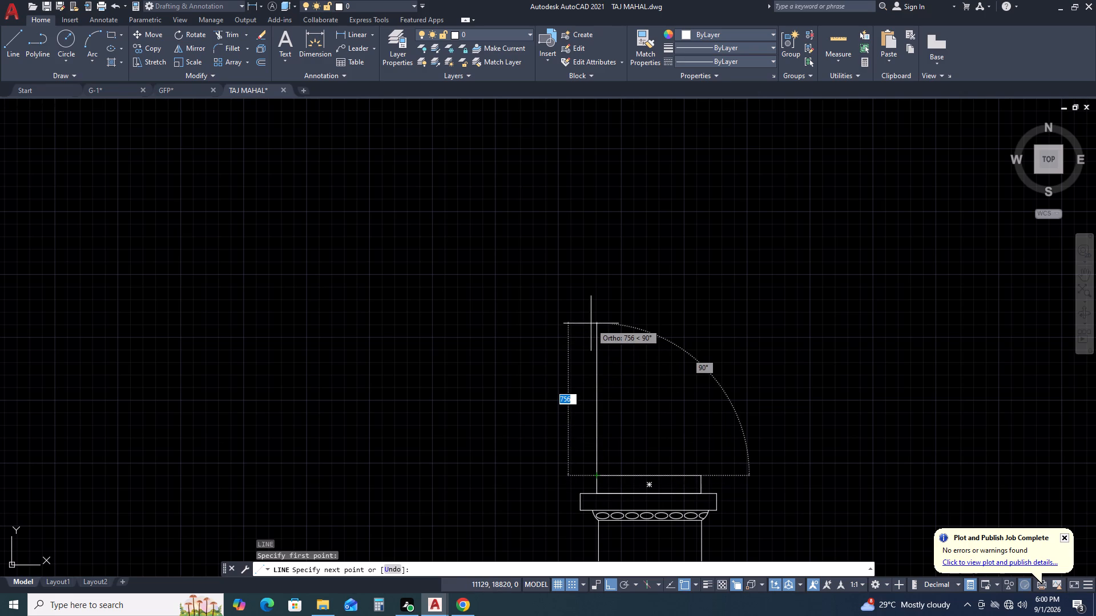
{"action": "scroll", "coordinate": [590, 321], "scroll_direction": "down", "scroll_amount": 3}
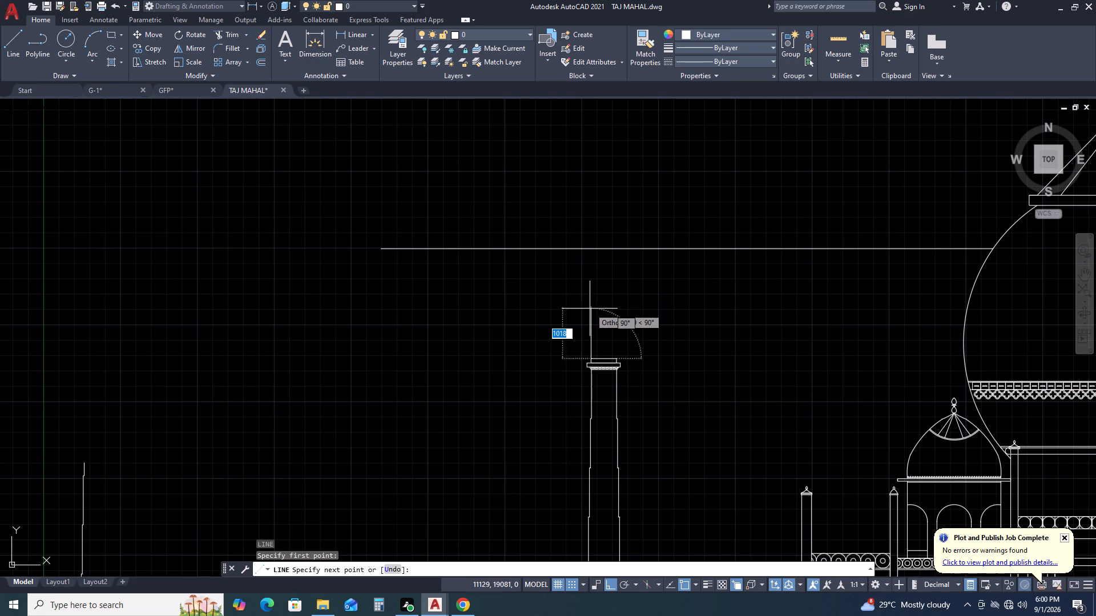
{"action": "scroll", "coordinate": [585, 314], "scroll_direction": "up", "scroll_amount": 2}
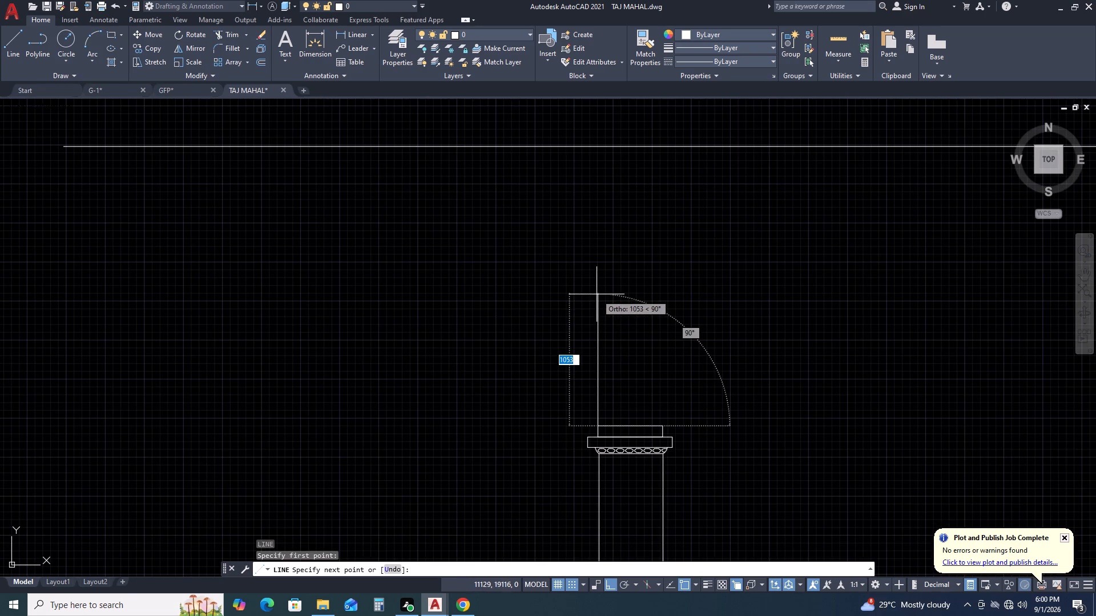
{"action": "left_click", "coordinate": [597, 294]}
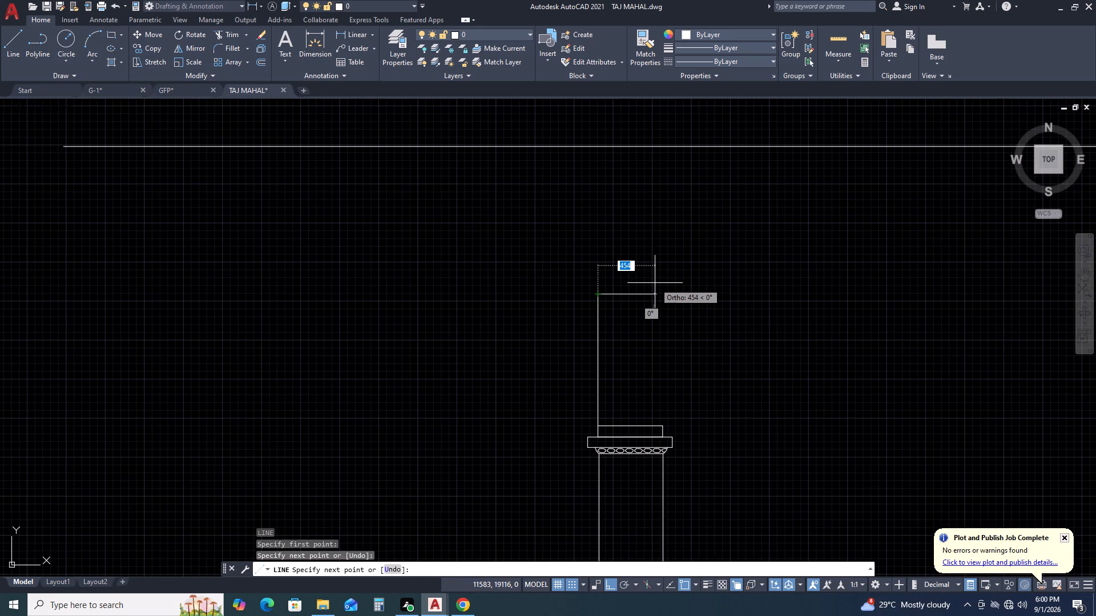
{"action": "key", "text": "space"}
Mirror the vertical line about the rectangle's vertical centreline, keeping the source line.
{"action": "left_click", "coordinate": [615, 342]}
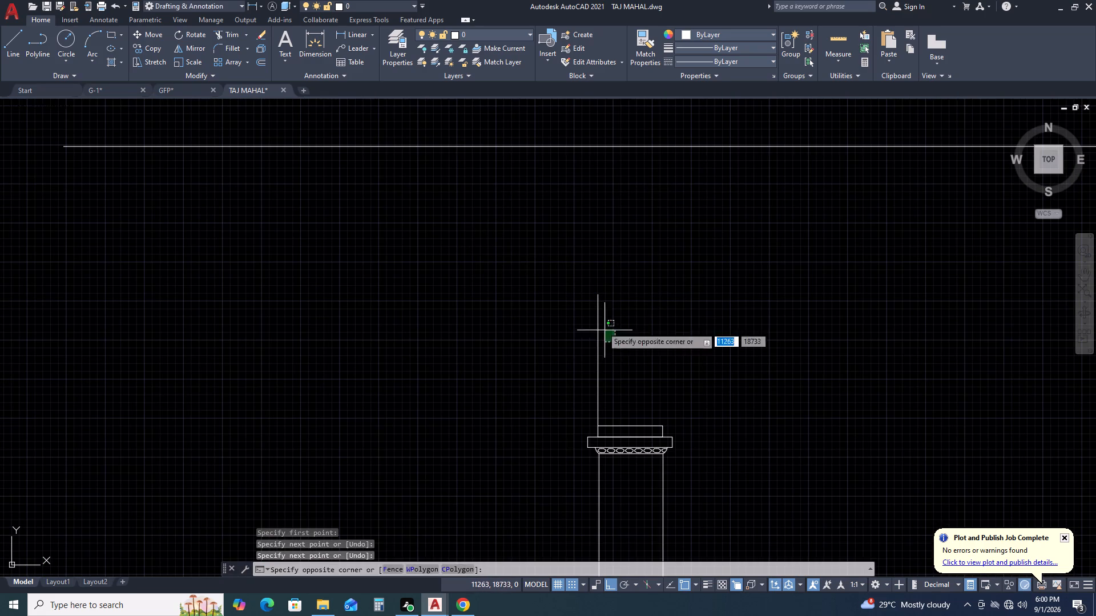
{"action": "left_click", "coordinate": [585, 301]}
{"action": "type", "text": "MI"}
{"action": "key", "text": "space"}
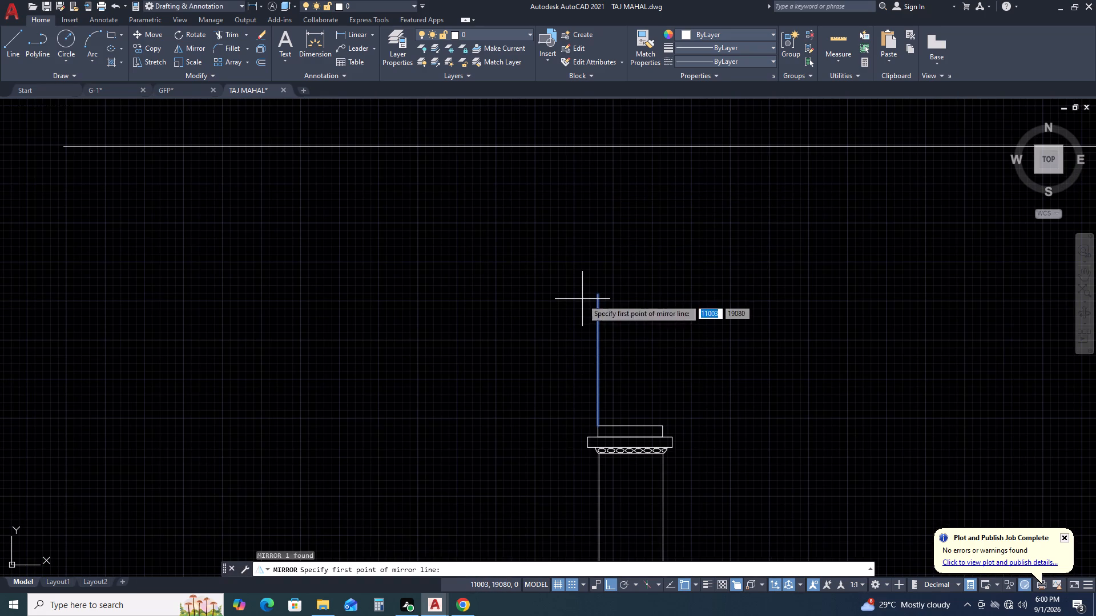
{"action": "scroll", "coordinate": [621, 418], "scroll_direction": "up", "scroll_amount": 2}
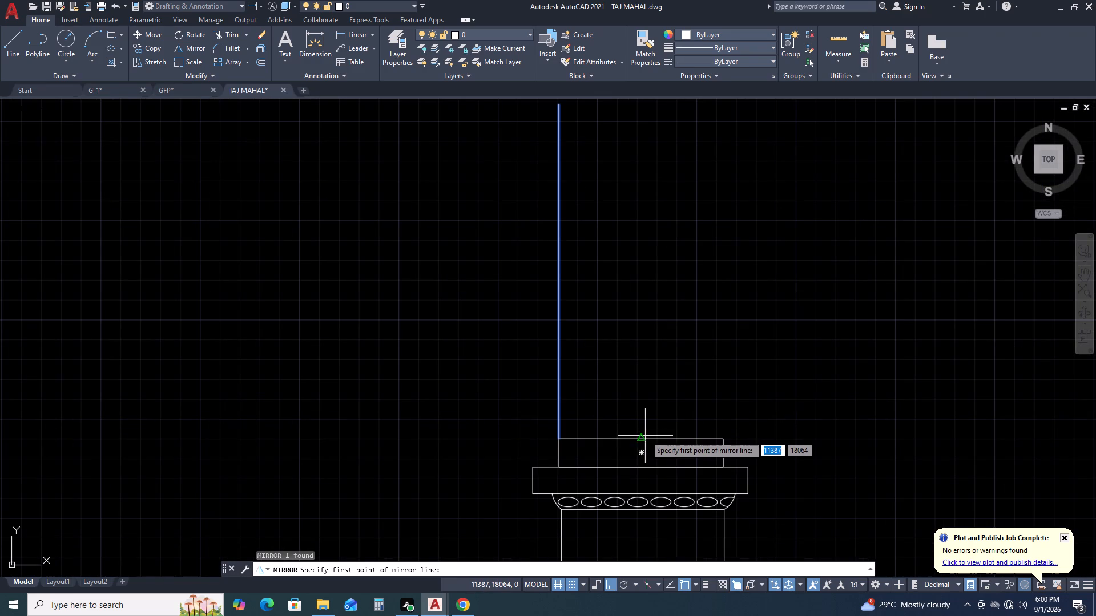
{"action": "left_click", "coordinate": [641, 436]}
{"action": "scroll", "coordinate": [646, 379], "scroll_direction": "down", "scroll_amount": 1}
{"action": "left_click", "coordinate": [640, 196]}
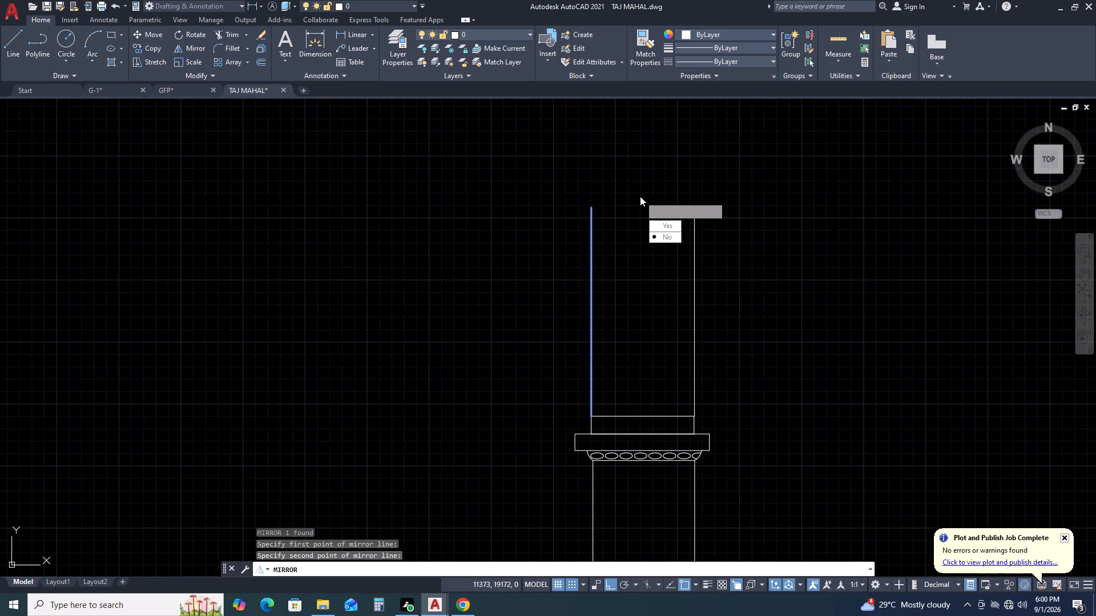
{"action": "left_click", "coordinate": [658, 244]}
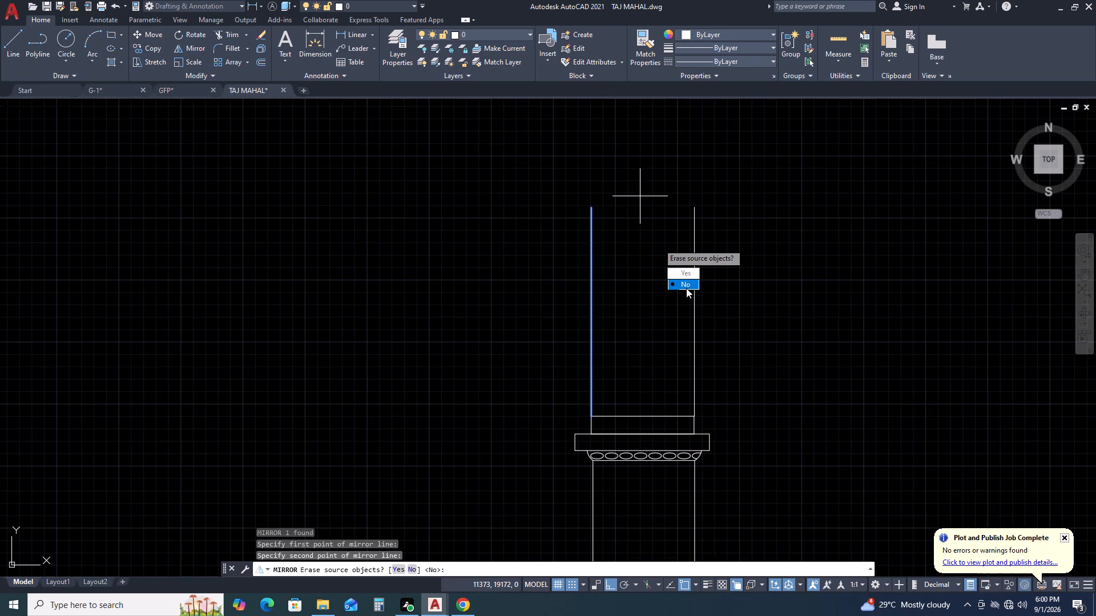
{"action": "left_click", "coordinate": [686, 288]}
Offset the left and right vertical lines above the cap inward by 50.
{"action": "middle_click_drag", "start_coordinate": [557, 256], "coordinate": [517, 328]}
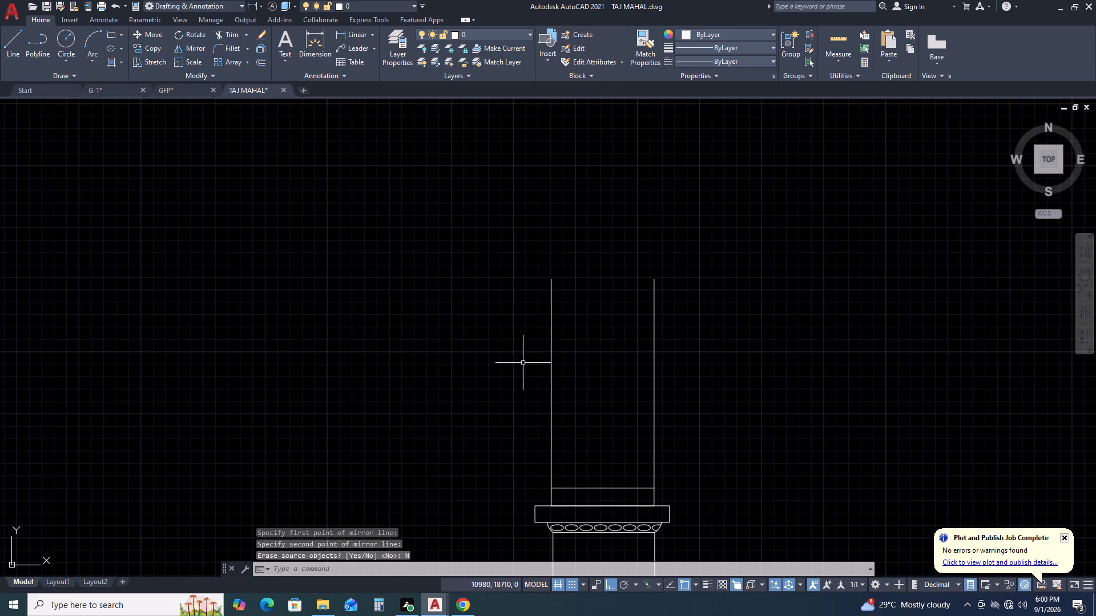
{"action": "left_click_drag", "start_coordinate": [568, 394], "coordinate": [561, 383]}
{"action": "left_click", "coordinate": [528, 339]}
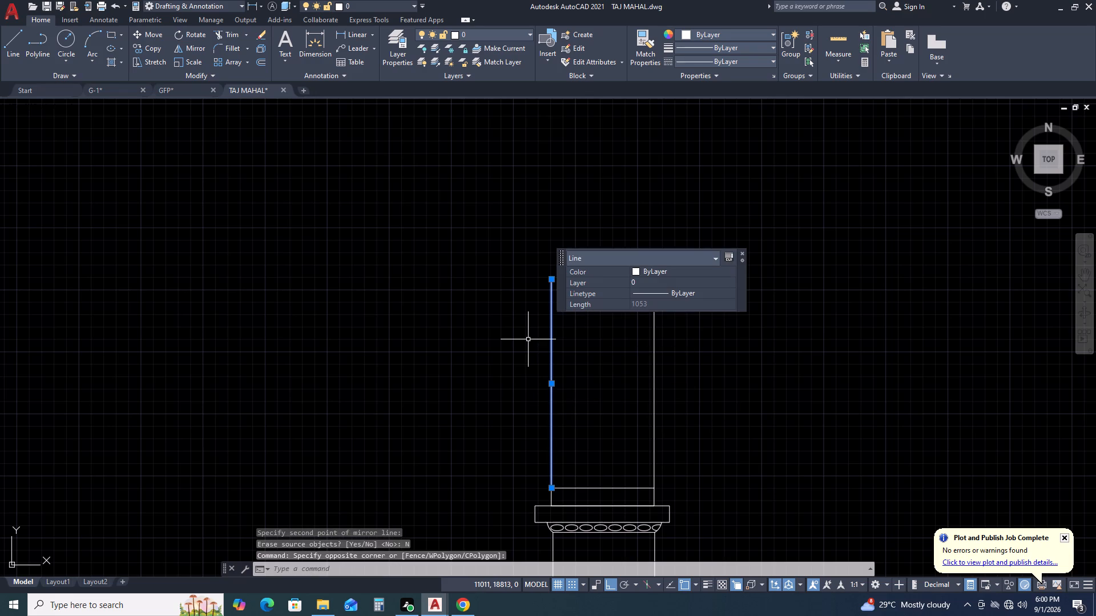
{"action": "type", "text": "O"}
{"action": "key", "text": "space"}
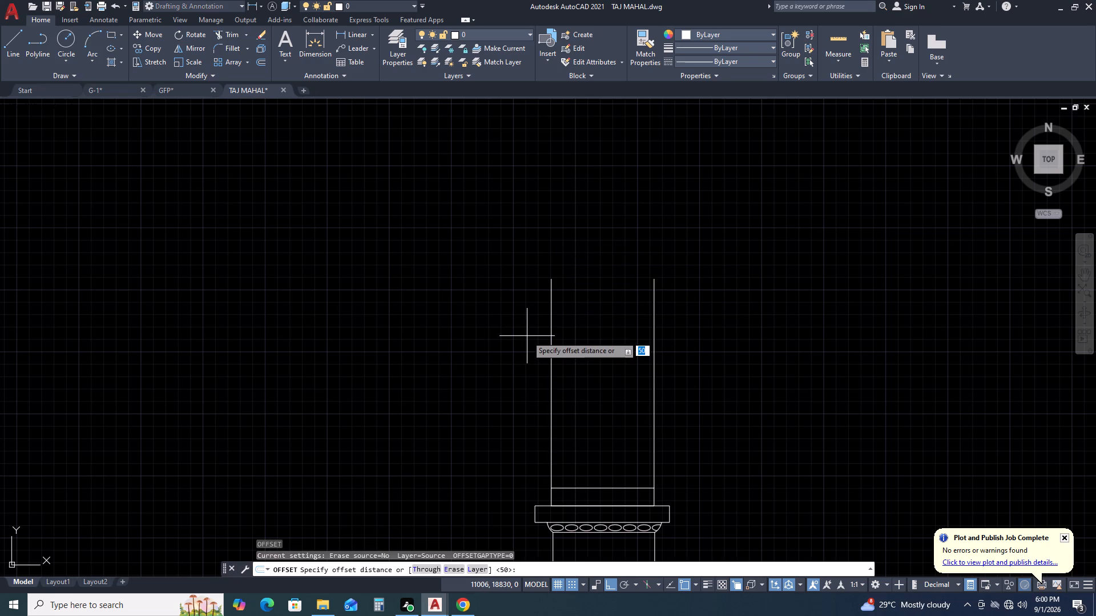
{"action": "type", "text": "50"}
{"action": "key", "text": "Return"}
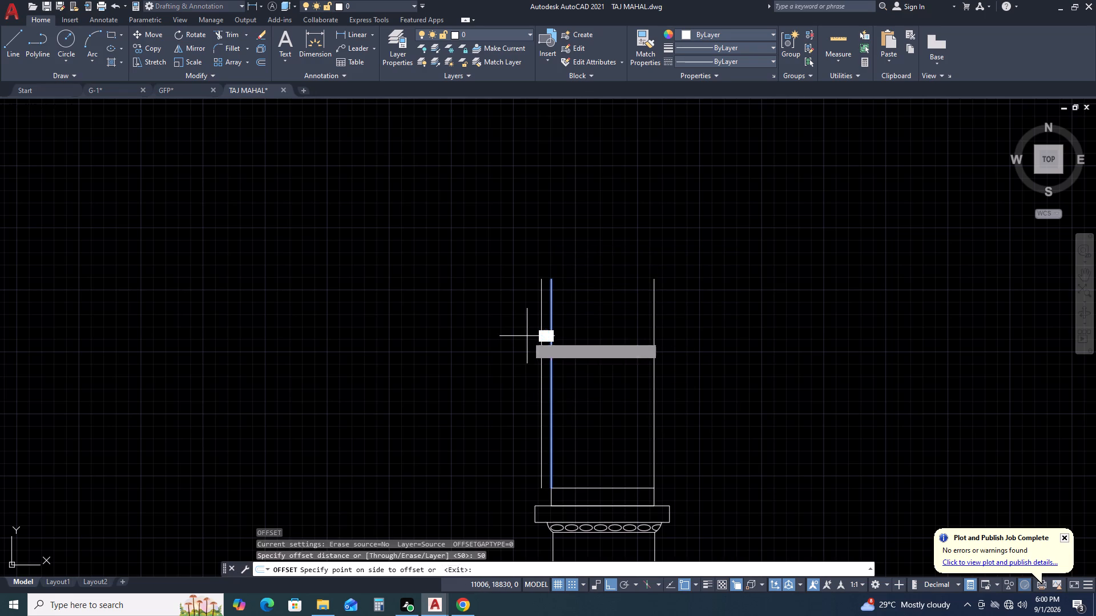
{"action": "left_click", "coordinate": [574, 343]}
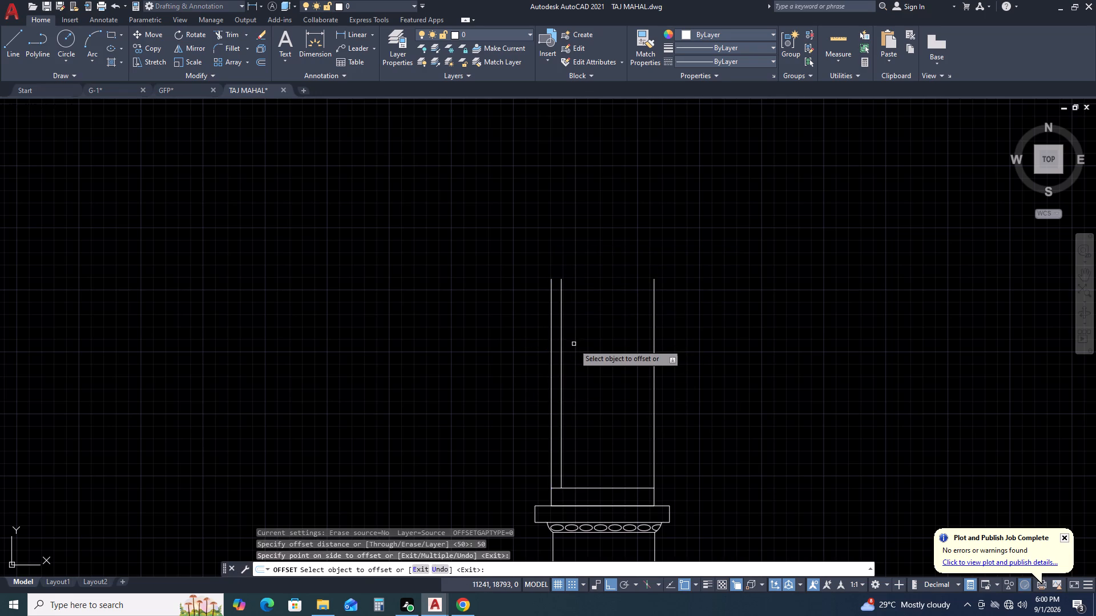
{"action": "left_click", "coordinate": [654, 372]}
{"action": "left_click", "coordinate": [606, 372]}
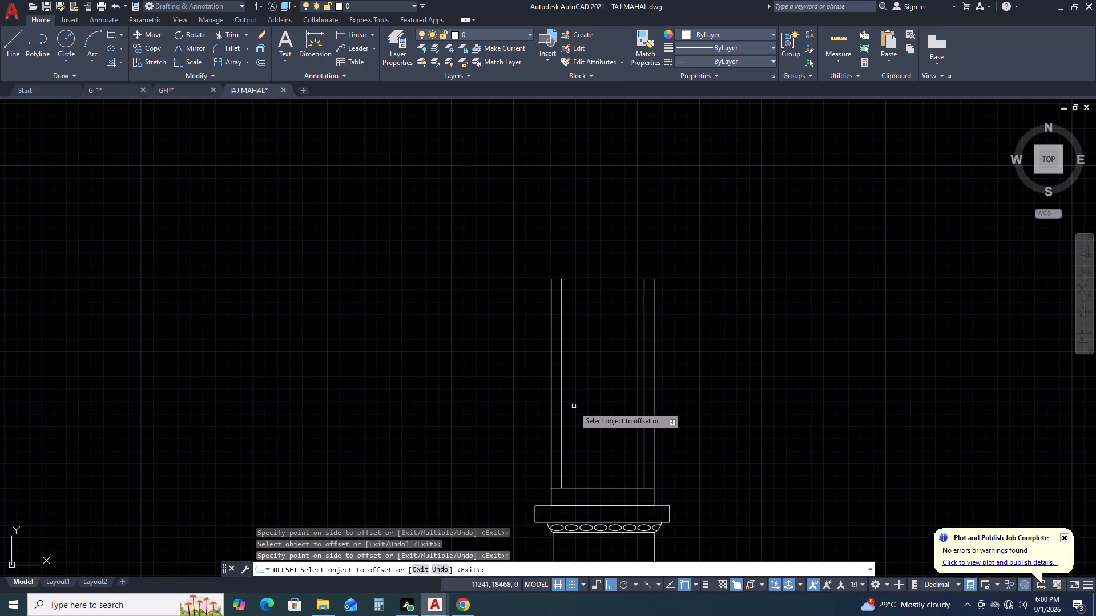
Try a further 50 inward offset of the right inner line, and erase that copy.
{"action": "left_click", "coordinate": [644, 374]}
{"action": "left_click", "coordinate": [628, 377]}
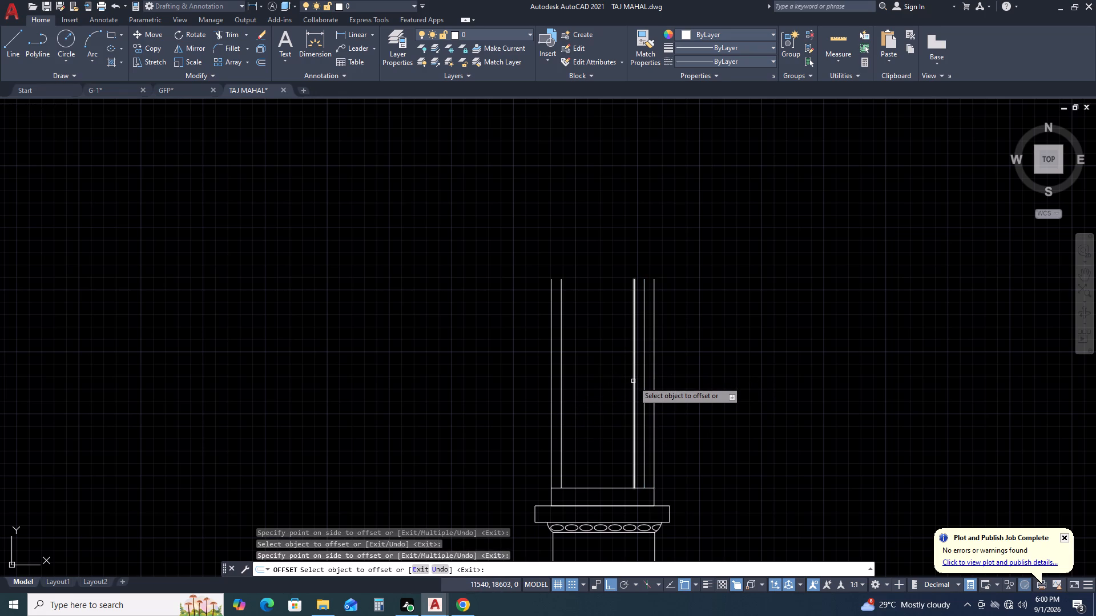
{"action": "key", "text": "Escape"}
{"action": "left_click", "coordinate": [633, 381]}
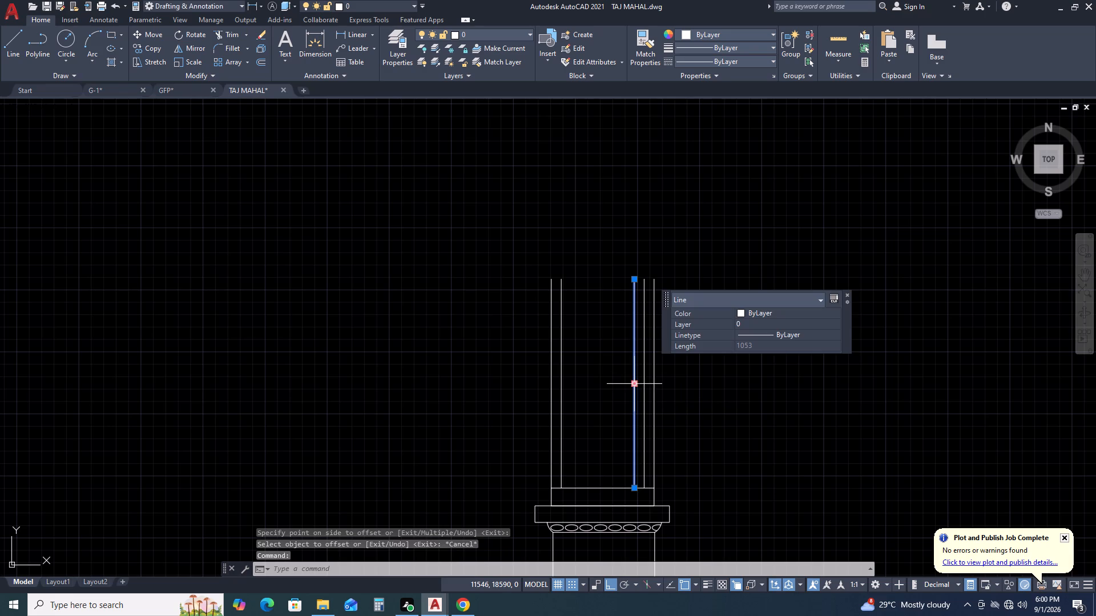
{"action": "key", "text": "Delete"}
Offset the left and right inner vertical lines above the cap inward by 75.
{"action": "middle_click_drag", "start_coordinate": [437, 445], "coordinate": [581, 415]}
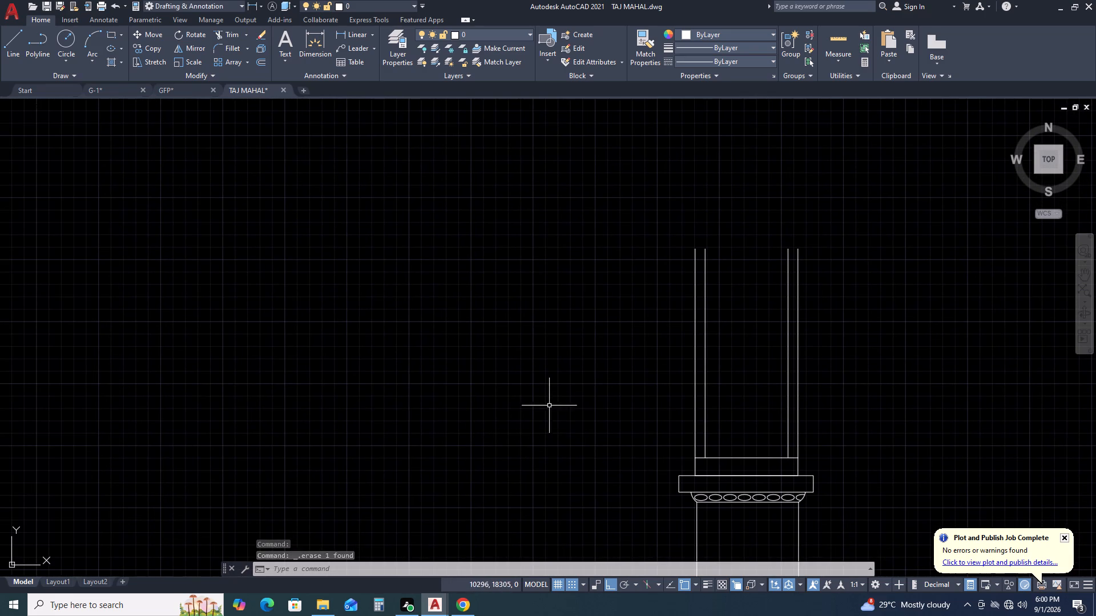
{"action": "left_click", "coordinate": [702, 363]}
{"action": "left_click", "coordinate": [707, 355]}
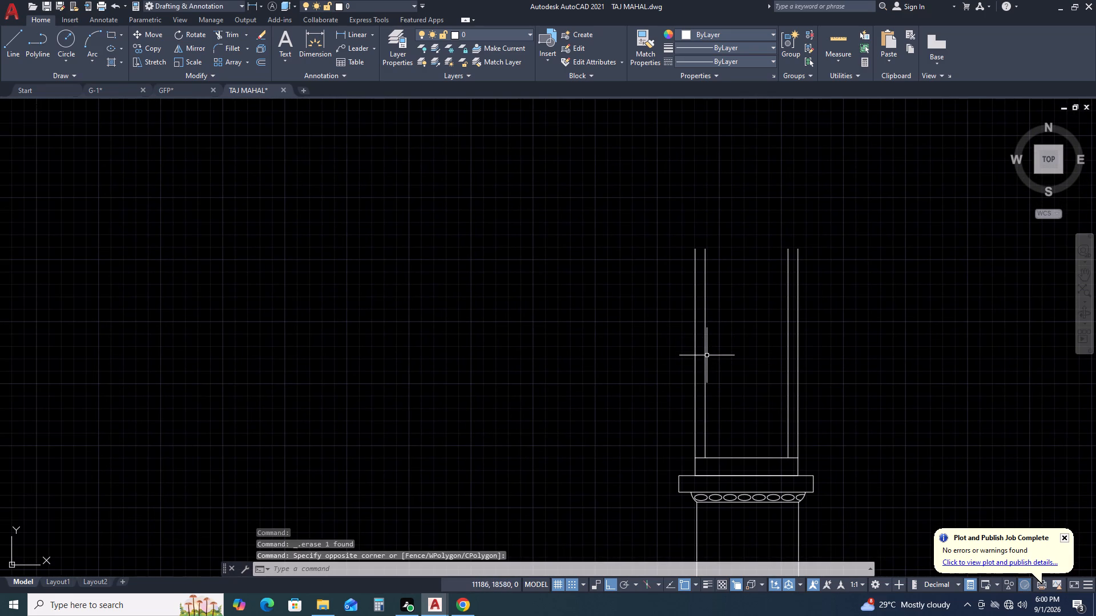
{"action": "left_click", "coordinate": [706, 336]}
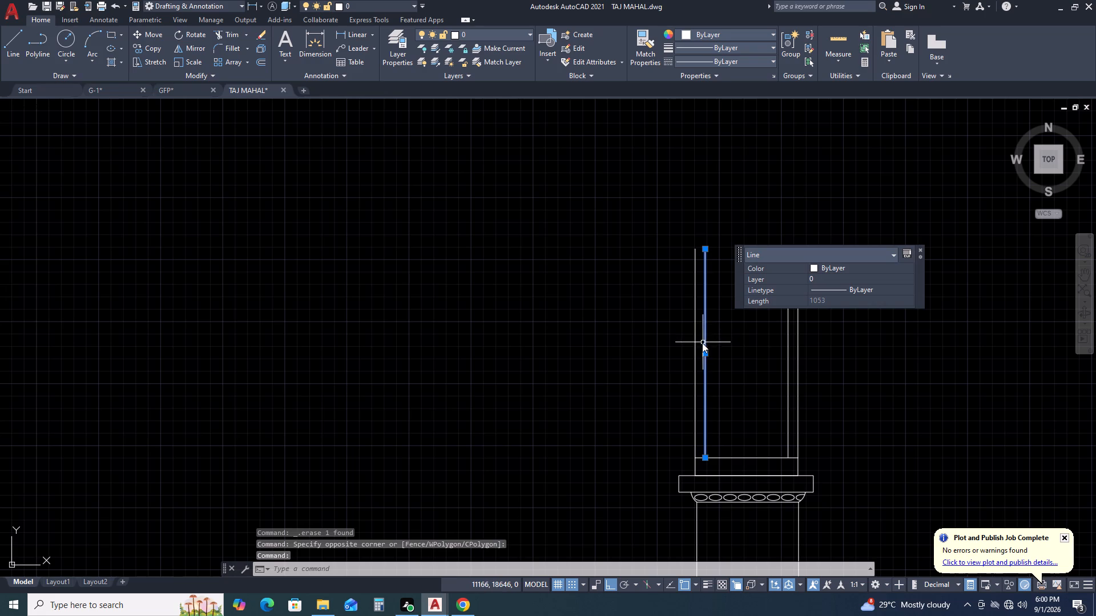
{"action": "key", "text": "o"}
{"action": "key", "text": "space"}
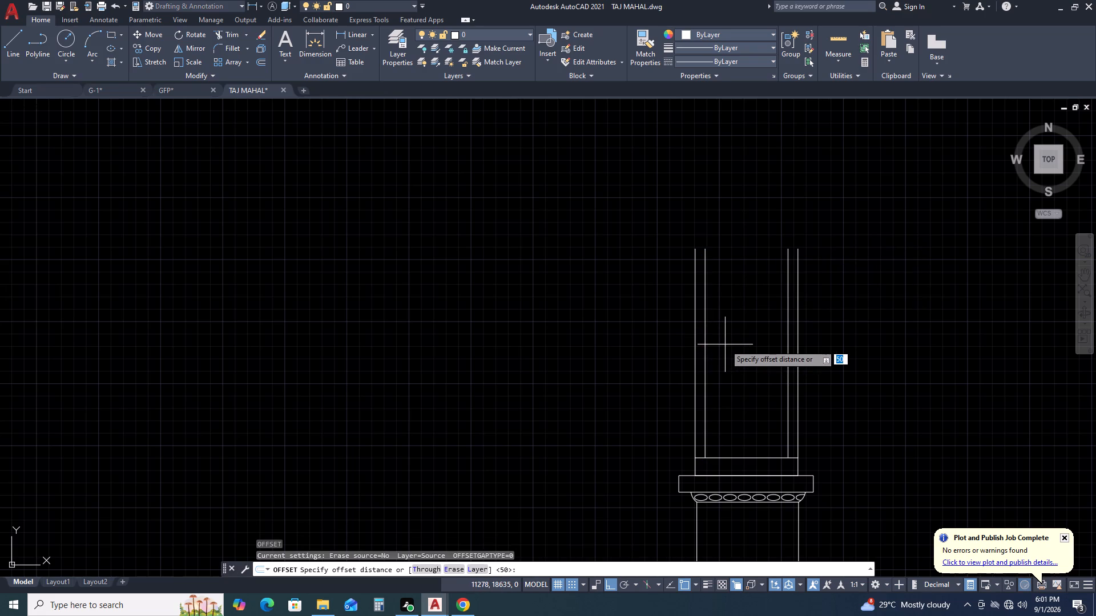
{"action": "type", "text": "75"}
{"action": "key", "text": "Return"}
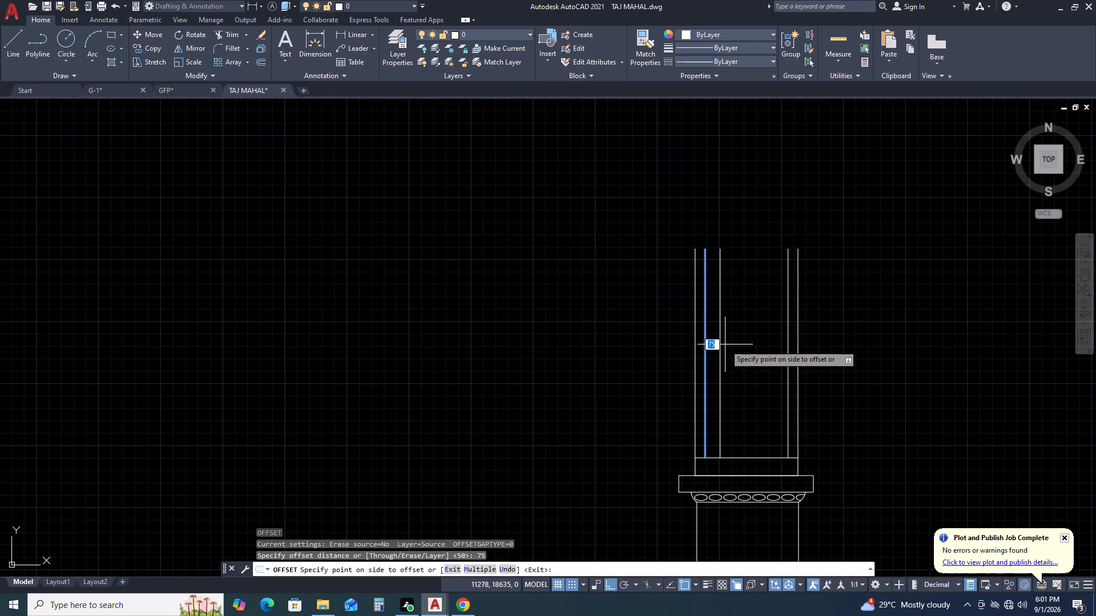
{"action": "left_click", "coordinate": [730, 341]}
{"action": "left_click", "coordinate": [788, 339]}
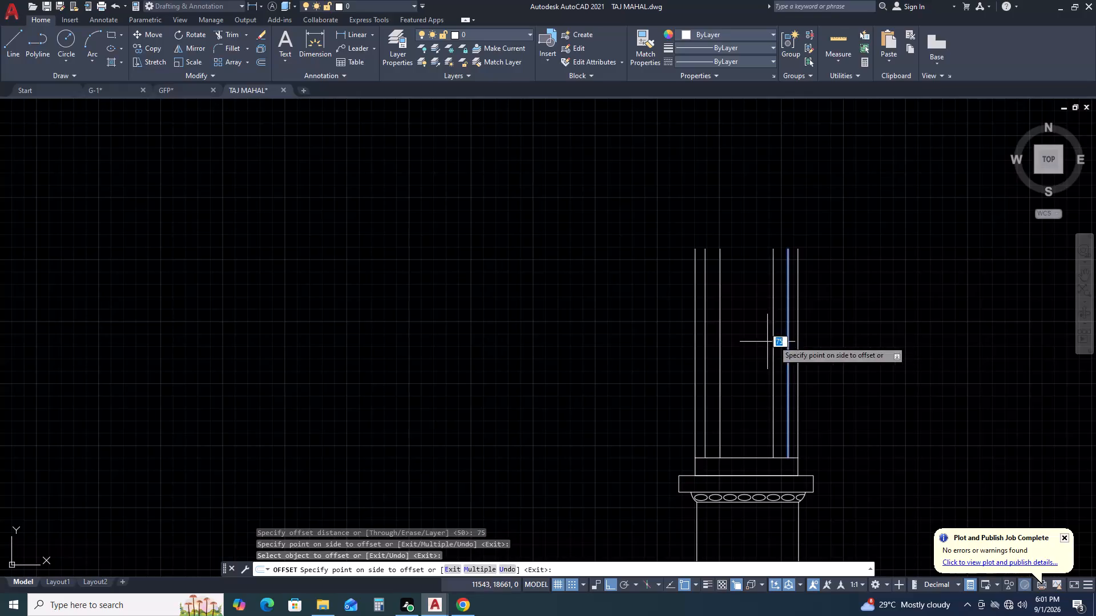
{"action": "left_click", "coordinate": [738, 350]}
{"action": "key", "text": "Escape"}
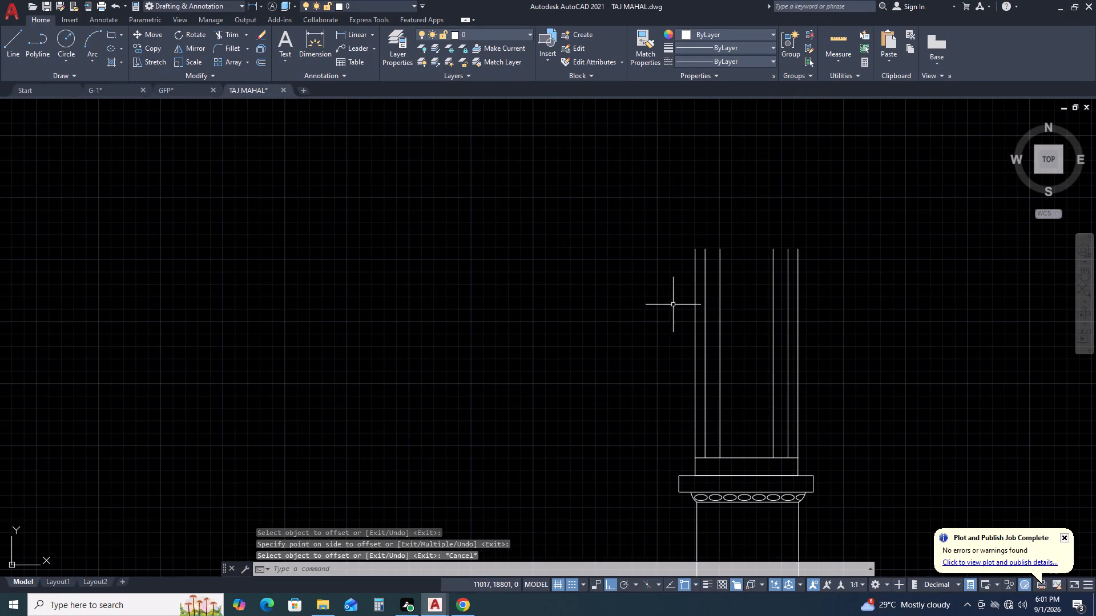
Draw a horizontal line across the vertical lines, from the left outer line to the right outer line, slightly below their upper ends.
{"action": "type", "text": "L"}
{"action": "key", "text": "space"}
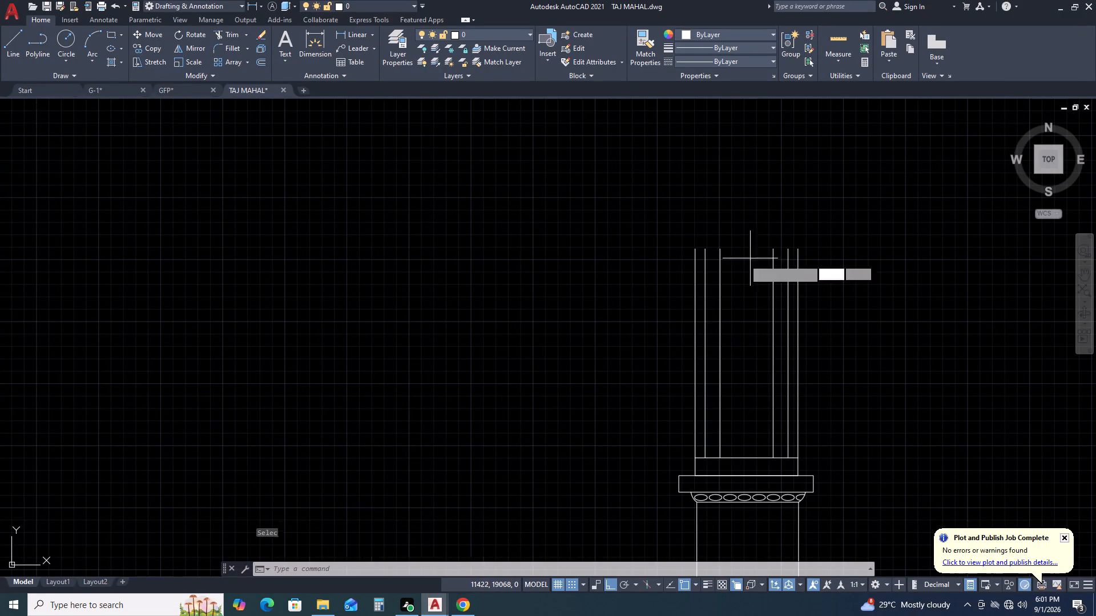
{"action": "left_click", "coordinate": [693, 290]}
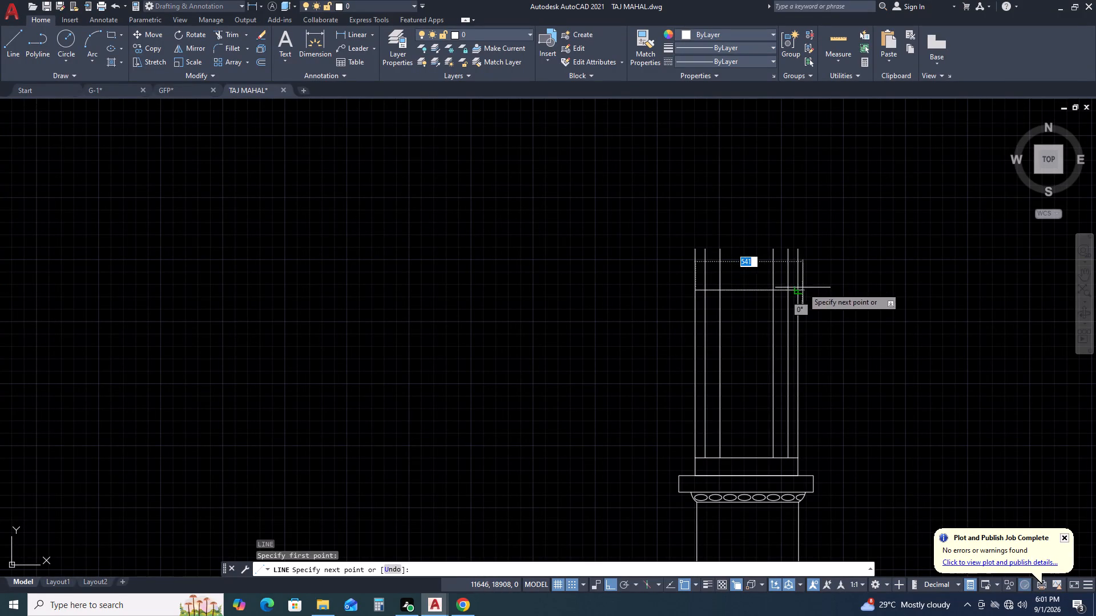
{"action": "left_click", "coordinate": [803, 287]}
{"action": "key", "text": "Escape"}
Trim off all the vertical line ends that project above the new horizontal line.
{"action": "type", "text": "TR"}
{"action": "key", "text": "space"}
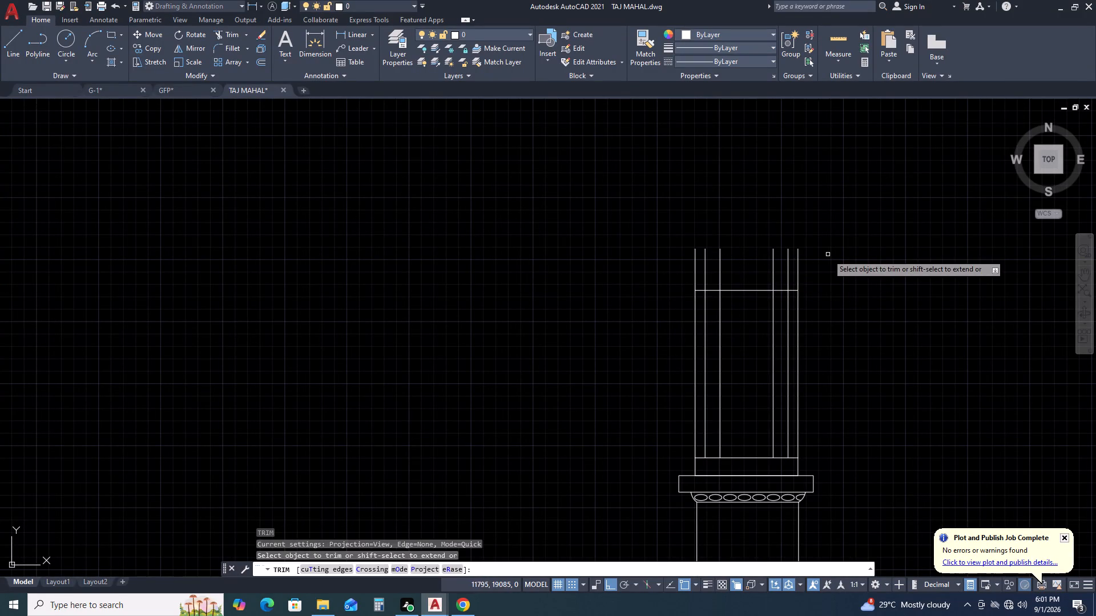
{"action": "left_click", "coordinate": [828, 254]}
{"action": "left_click", "coordinate": [605, 278]}
{"action": "key", "text": "Escape"}
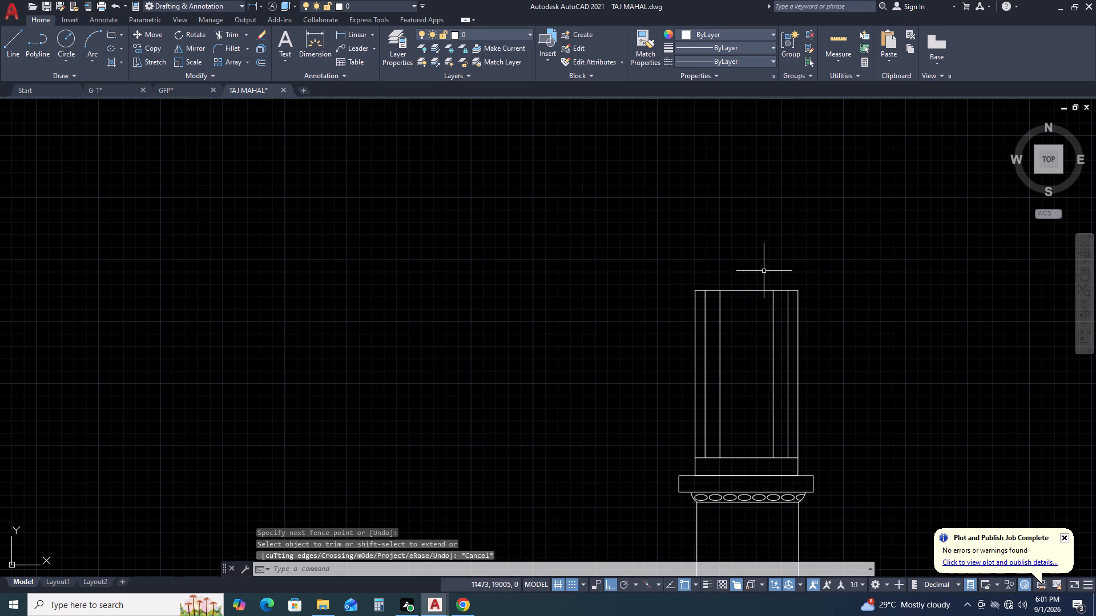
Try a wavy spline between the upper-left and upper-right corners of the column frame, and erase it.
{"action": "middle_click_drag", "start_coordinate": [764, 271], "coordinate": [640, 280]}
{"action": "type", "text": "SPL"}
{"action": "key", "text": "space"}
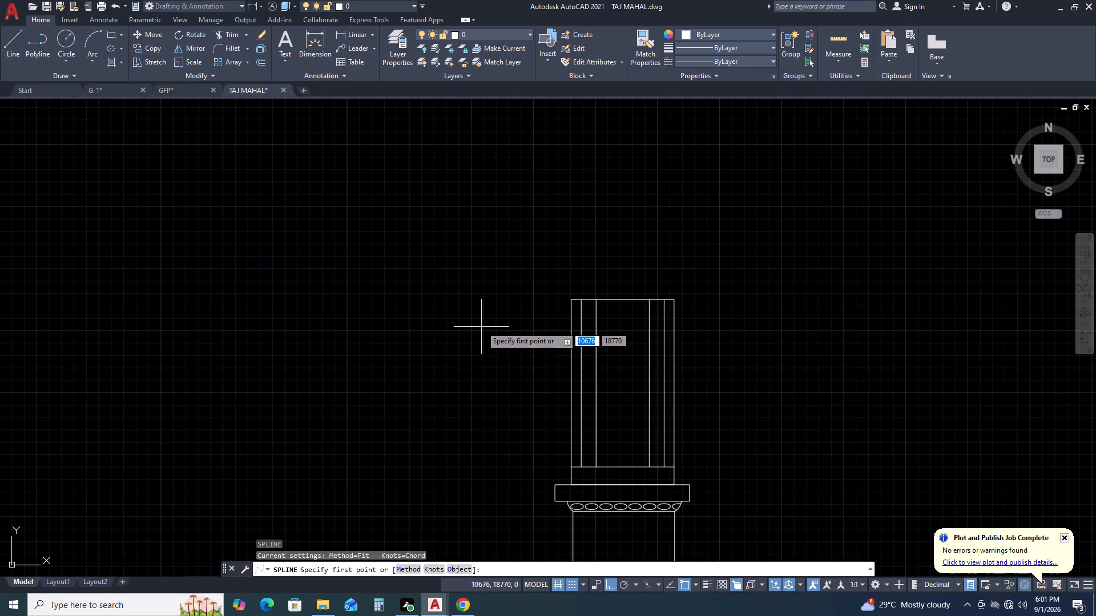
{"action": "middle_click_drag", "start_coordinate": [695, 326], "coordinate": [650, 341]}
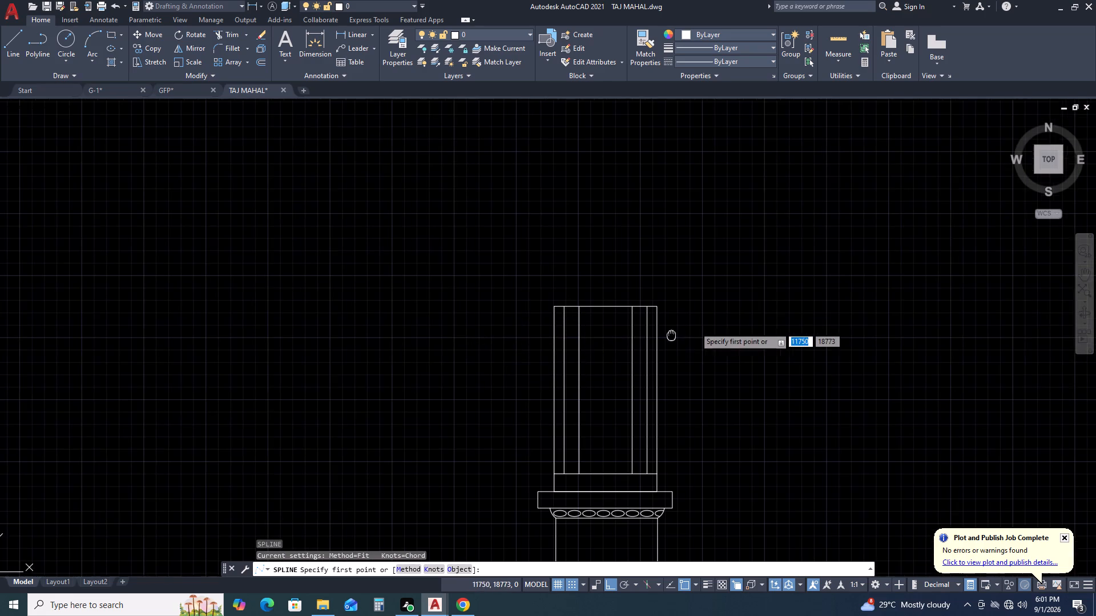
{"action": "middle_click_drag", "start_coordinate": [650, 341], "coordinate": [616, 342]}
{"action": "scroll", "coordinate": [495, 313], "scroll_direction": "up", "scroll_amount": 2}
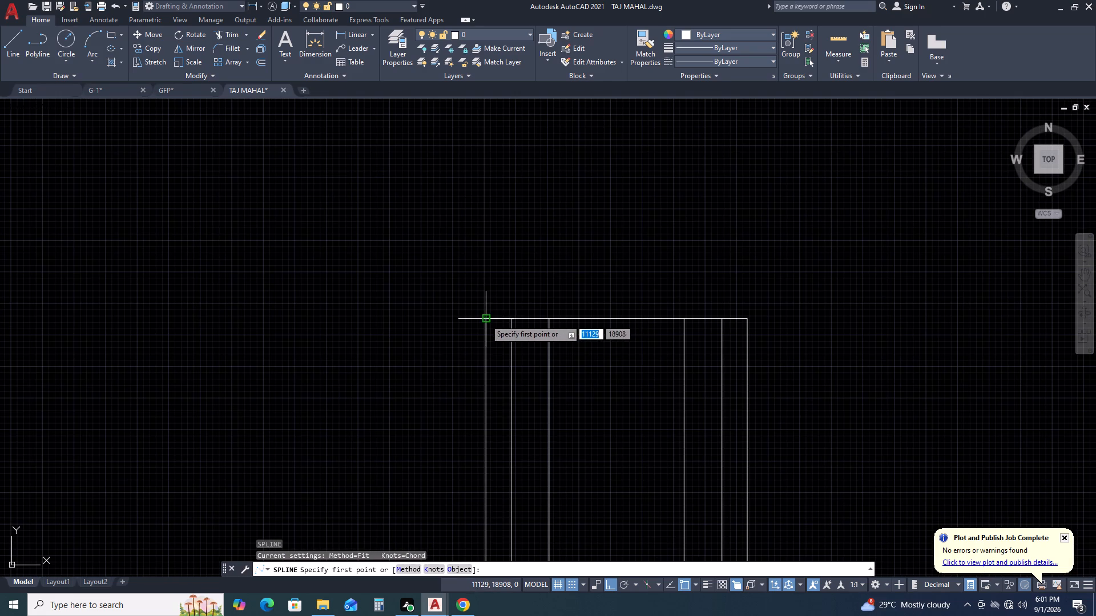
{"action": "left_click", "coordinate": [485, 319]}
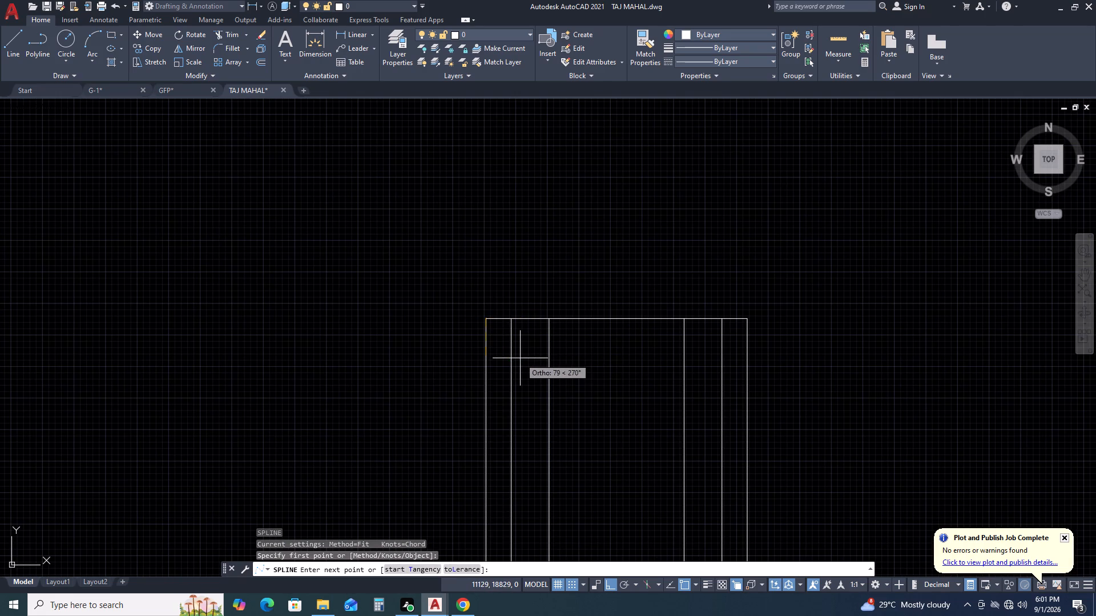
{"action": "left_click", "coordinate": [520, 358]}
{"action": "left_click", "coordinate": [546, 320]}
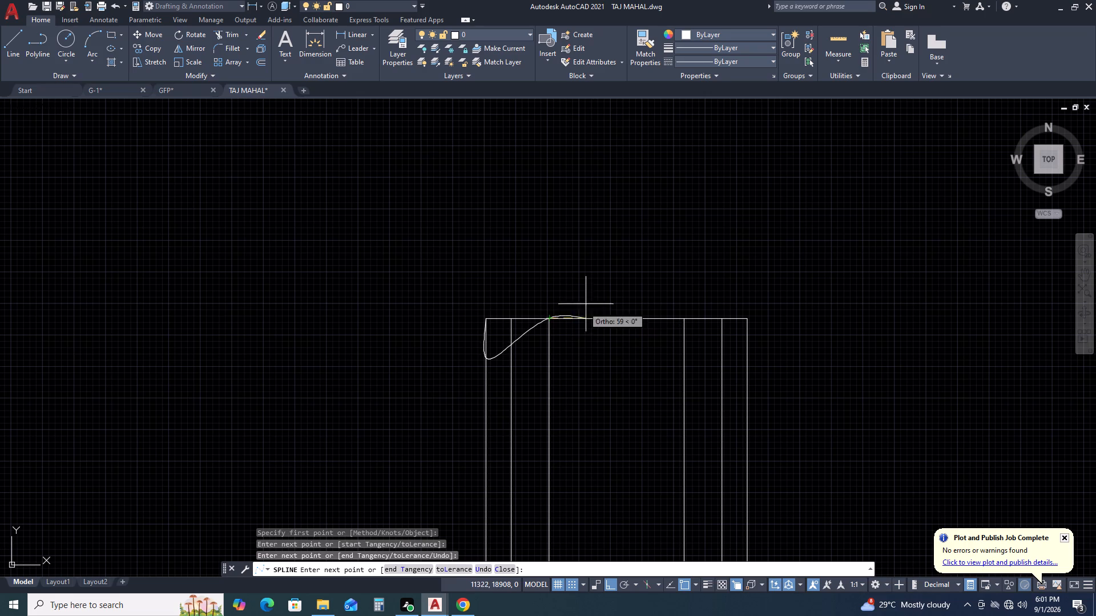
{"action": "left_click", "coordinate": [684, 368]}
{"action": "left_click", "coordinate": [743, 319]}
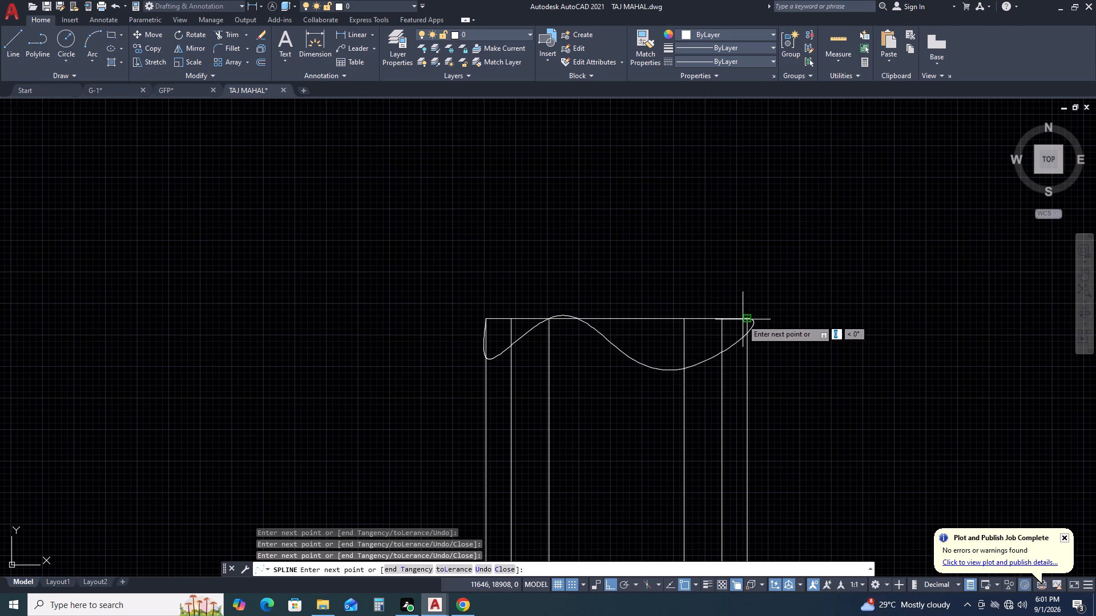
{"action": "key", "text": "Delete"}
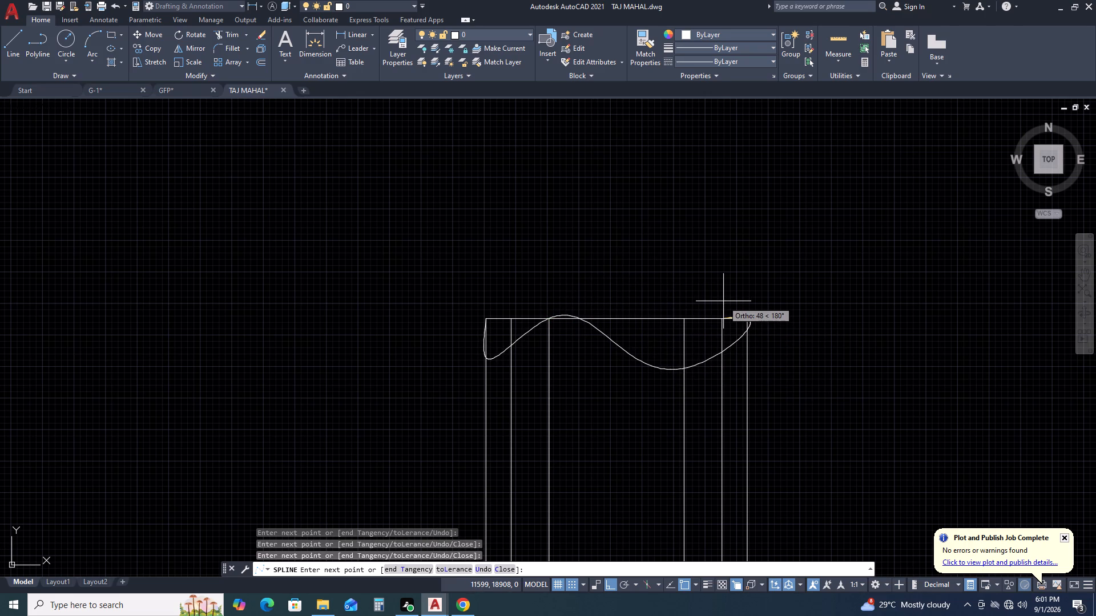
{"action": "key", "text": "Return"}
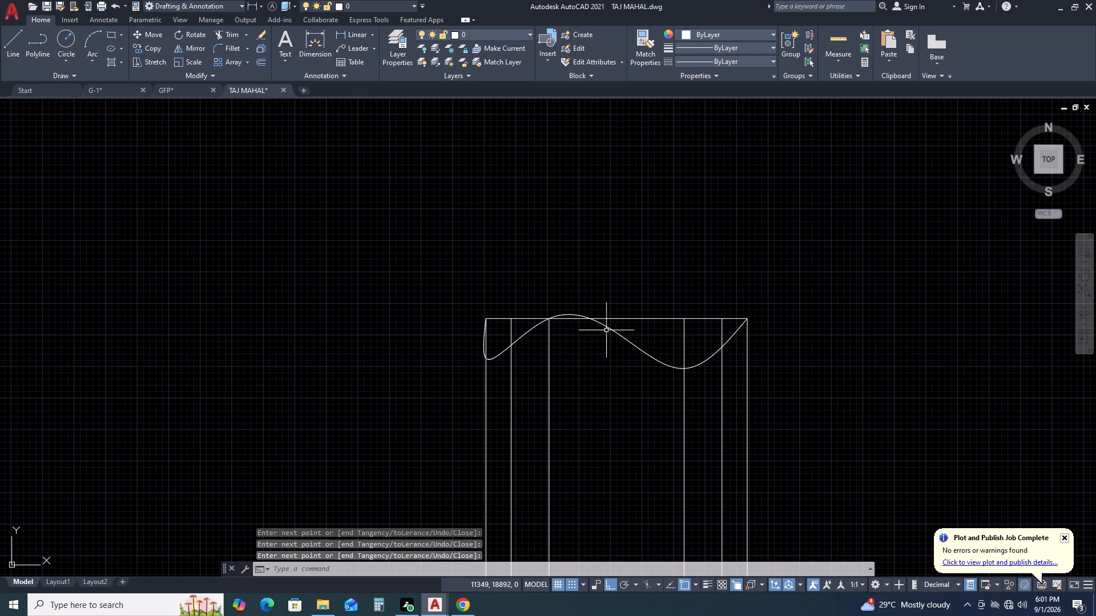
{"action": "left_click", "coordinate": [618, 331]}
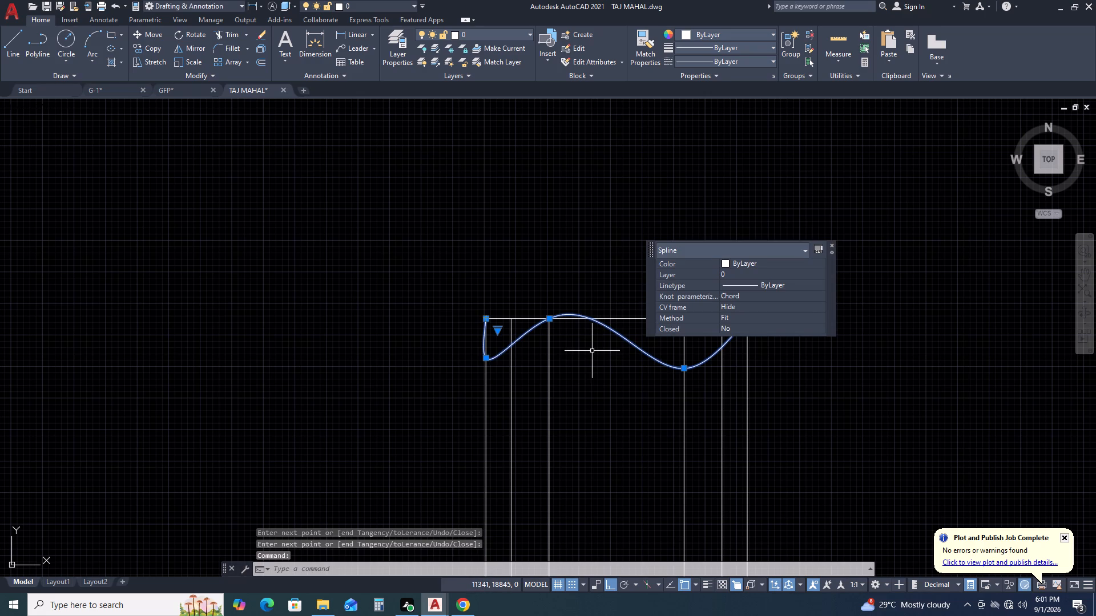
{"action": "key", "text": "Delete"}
Draw a downward-sagging three-point arc of about 263 radius from the frame's upper-left corner, passing through the innermost left vertical line.
{"action": "middle_click_drag", "start_coordinate": [589, 361], "coordinate": [611, 317]}
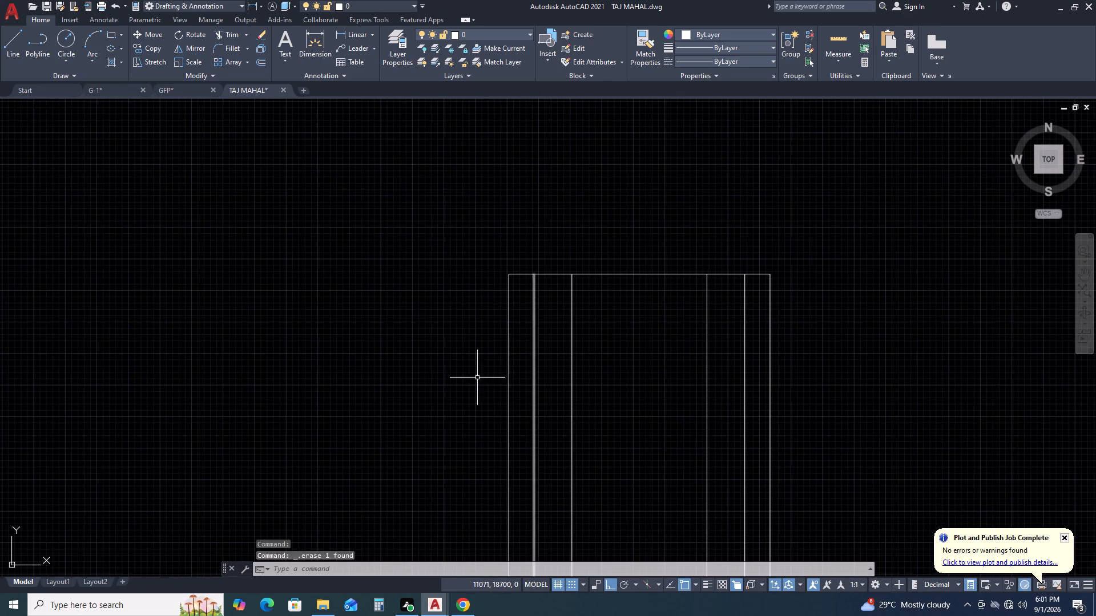
{"action": "middle_click_drag", "start_coordinate": [517, 390], "coordinate": [539, 402]}
{"action": "middle_click_drag", "start_coordinate": [548, 405], "coordinate": [578, 411]}
{"action": "middle_click", "coordinate": [579, 411]}
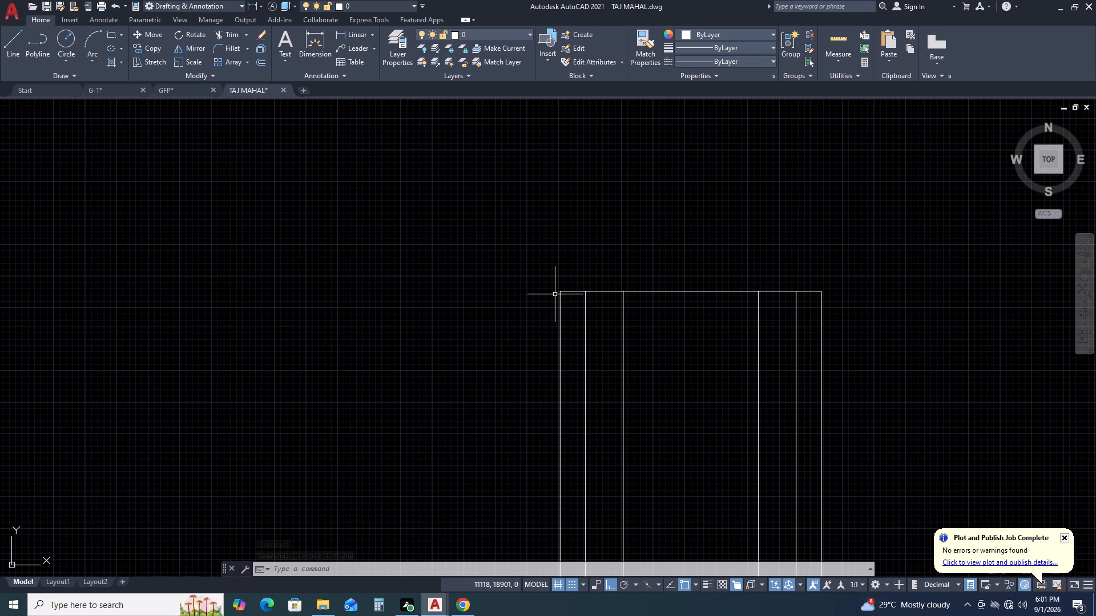
{"action": "key", "text": "a"}
{"action": "key", "text": "space"}
{"action": "left_click", "coordinate": [558, 293]}
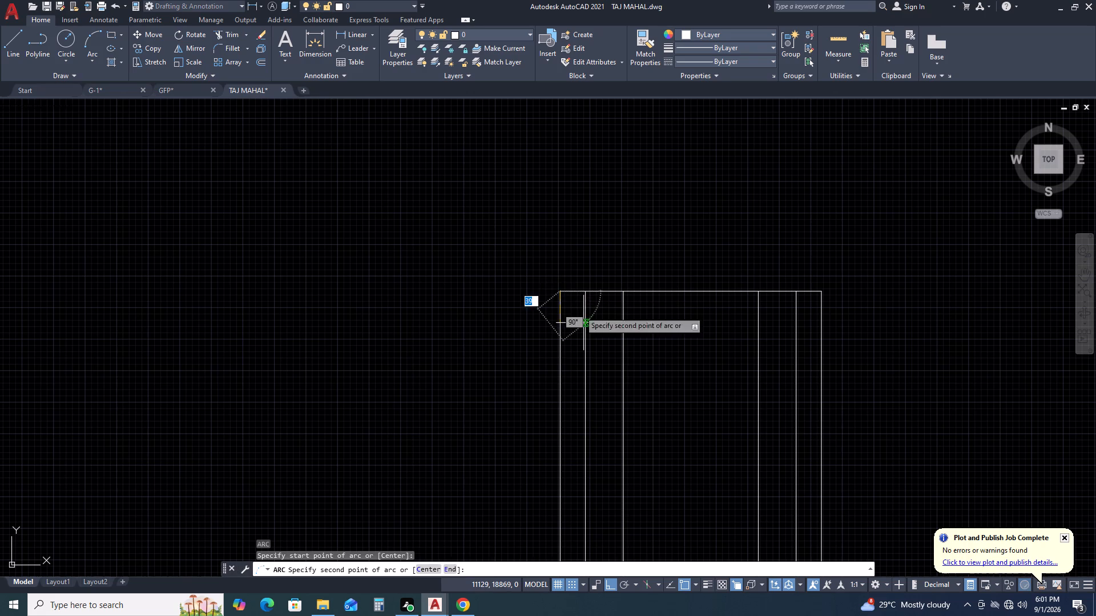
{"action": "left_click", "coordinate": [622, 339]}
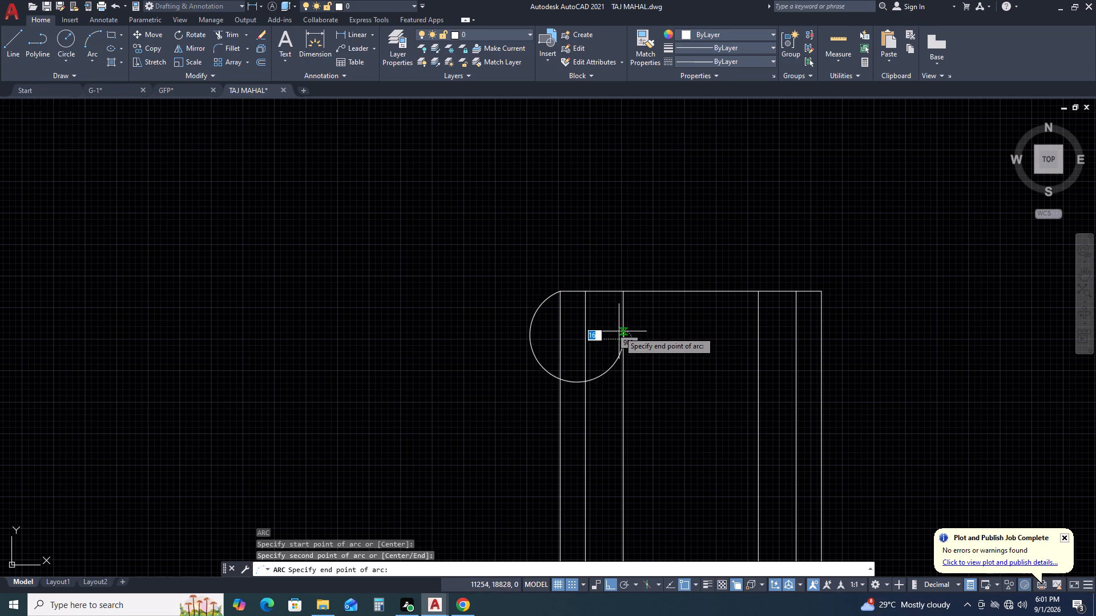
{"action": "left_click", "coordinate": [714, 309]}
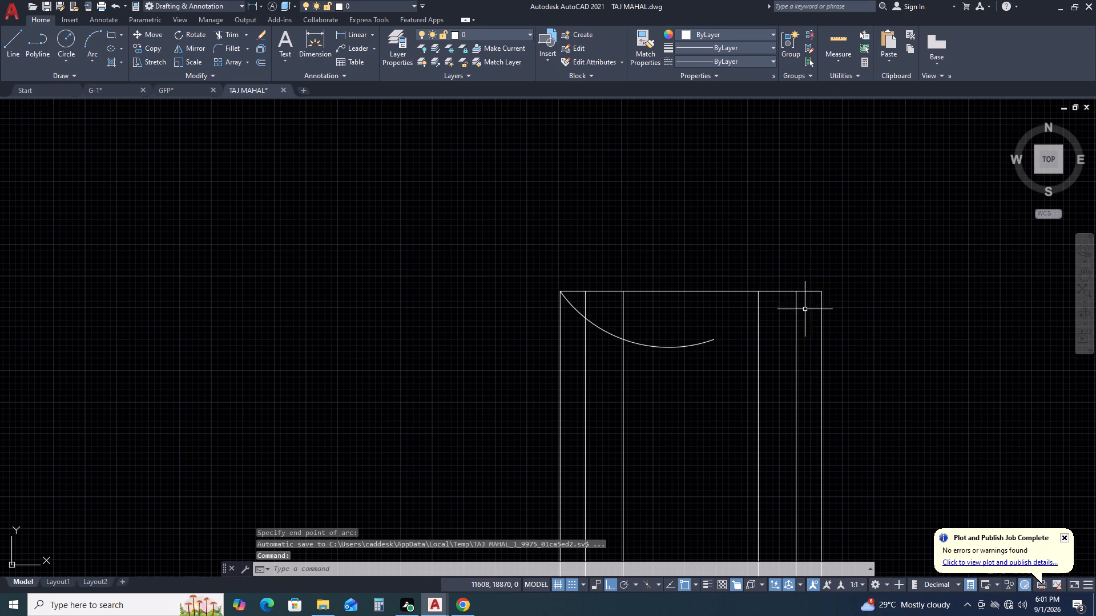
Mirror the arc about a vertical axis near the middle of the top line, keeping the source arc.
{"action": "left_click", "coordinate": [682, 313]}
{"action": "left_click", "coordinate": [646, 374]}
{"action": "type", "text": "MI"}
{"action": "key", "text": "space"}
{"action": "left_click", "coordinate": [678, 293]}
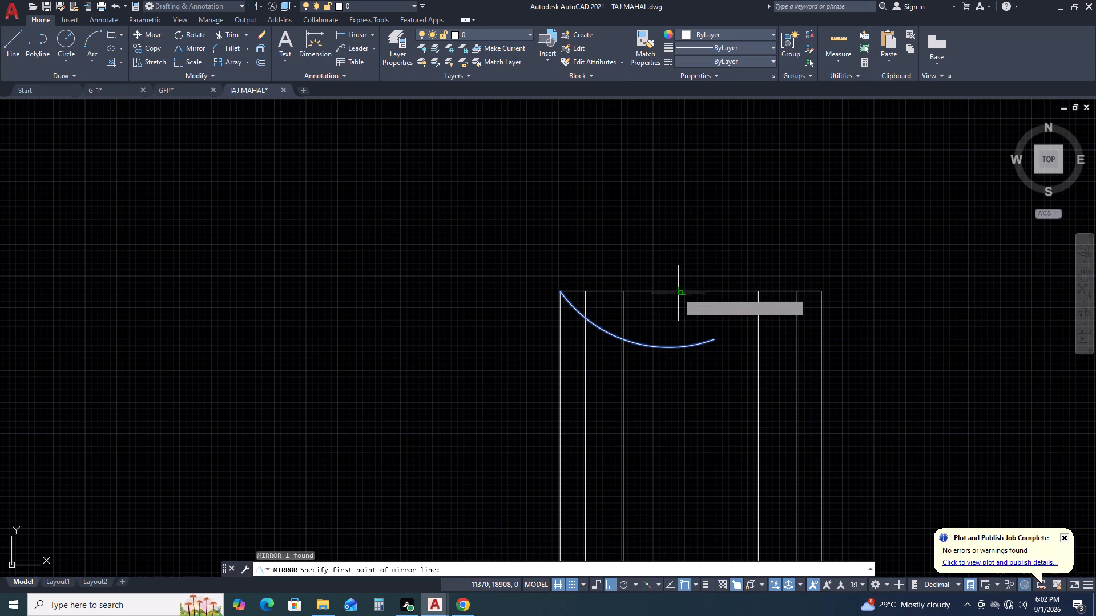
{"action": "left_click", "coordinate": [674, 185]}
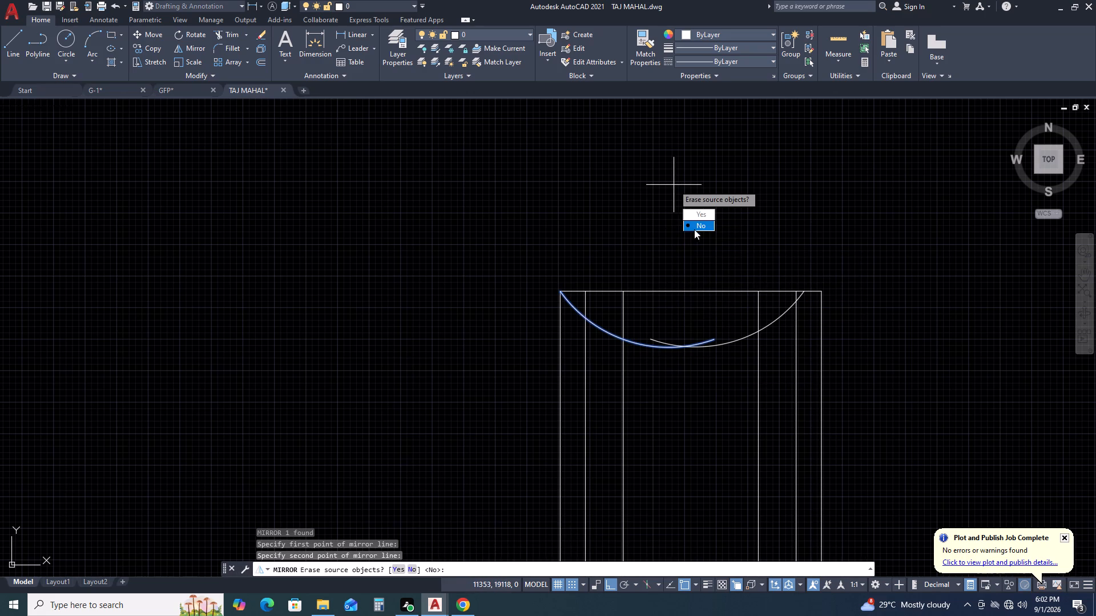
{"action": "left_click", "coordinate": [694, 229]}
Move both arcs horizontally so the right arc's upper end meets the frame's upper-right corner.
{"action": "middle_click_drag", "start_coordinate": [686, 341], "coordinate": [678, 341]}
{"action": "middle_click_drag", "start_coordinate": [544, 324], "coordinate": [501, 312]}
{"action": "left_click", "coordinate": [684, 325]}
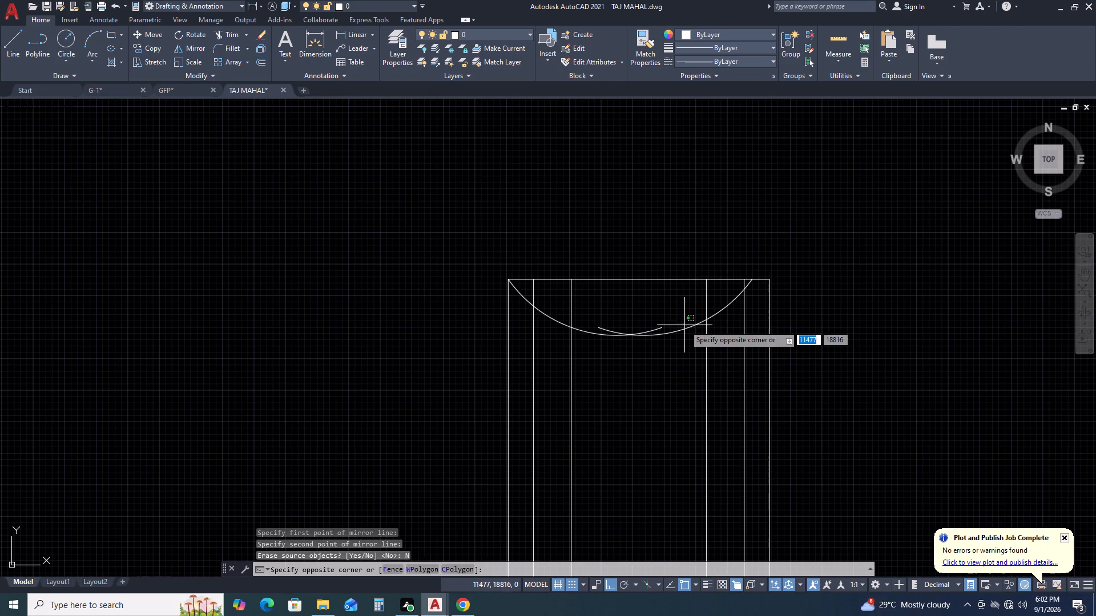
{"action": "left_click", "coordinate": [658, 349]}
{"action": "middle_click_drag", "start_coordinate": [657, 356], "coordinate": [494, 400]}
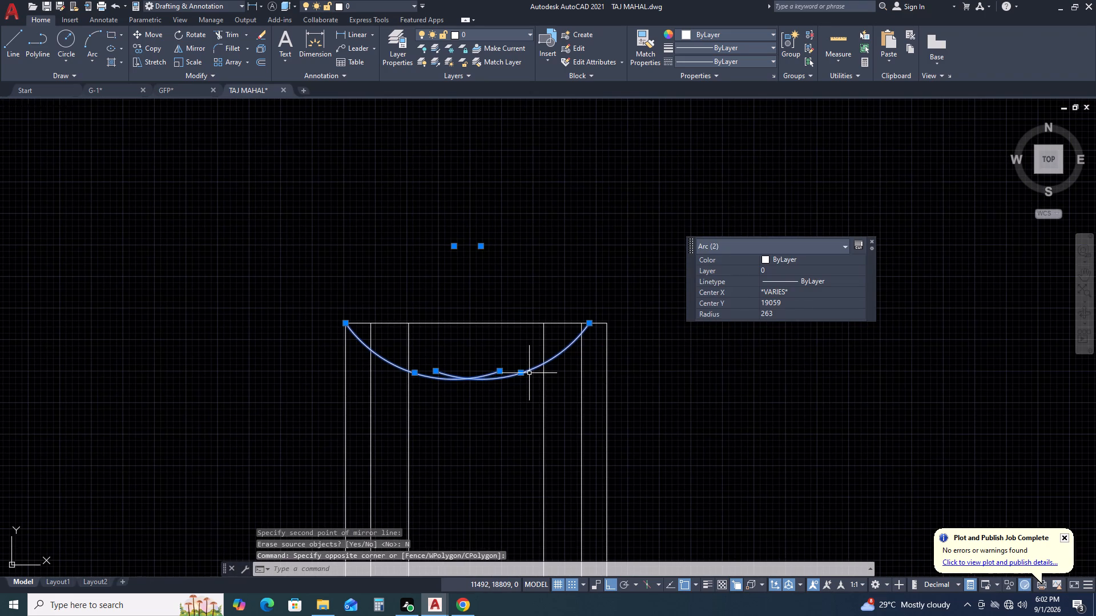
{"action": "key", "text": "m"}
{"action": "key", "text": "space"}
{"action": "scroll", "coordinate": [576, 335], "scroll_direction": "up", "scroll_amount": 2}
{"action": "left_click", "coordinate": [607, 303]}
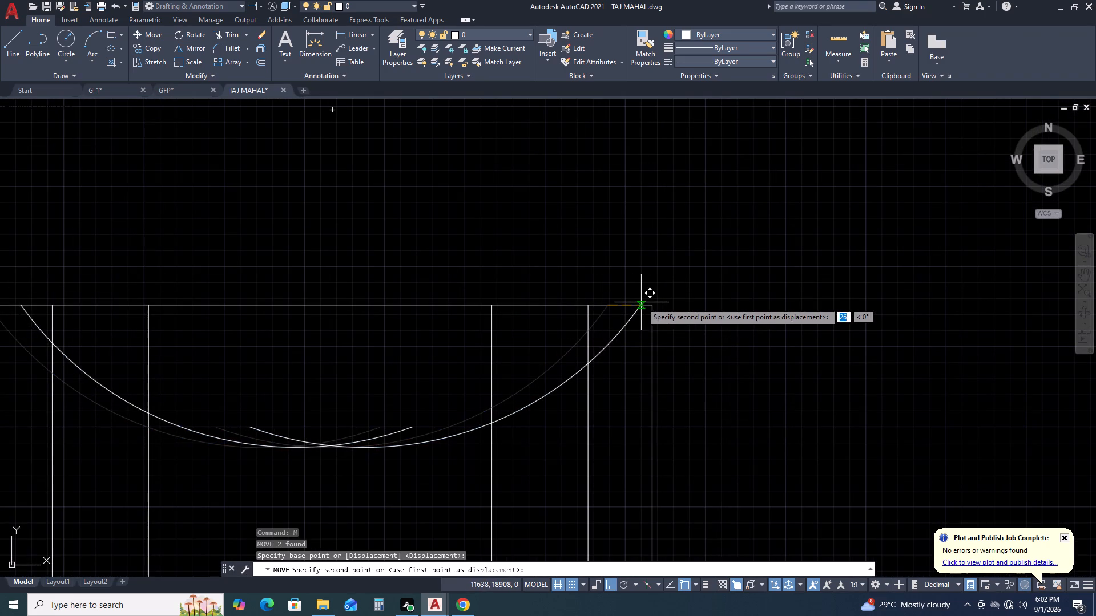
{"action": "left_click", "coordinate": [649, 304]}
{"action": "scroll", "coordinate": [557, 319], "scroll_direction": "down", "scroll_amount": 1}
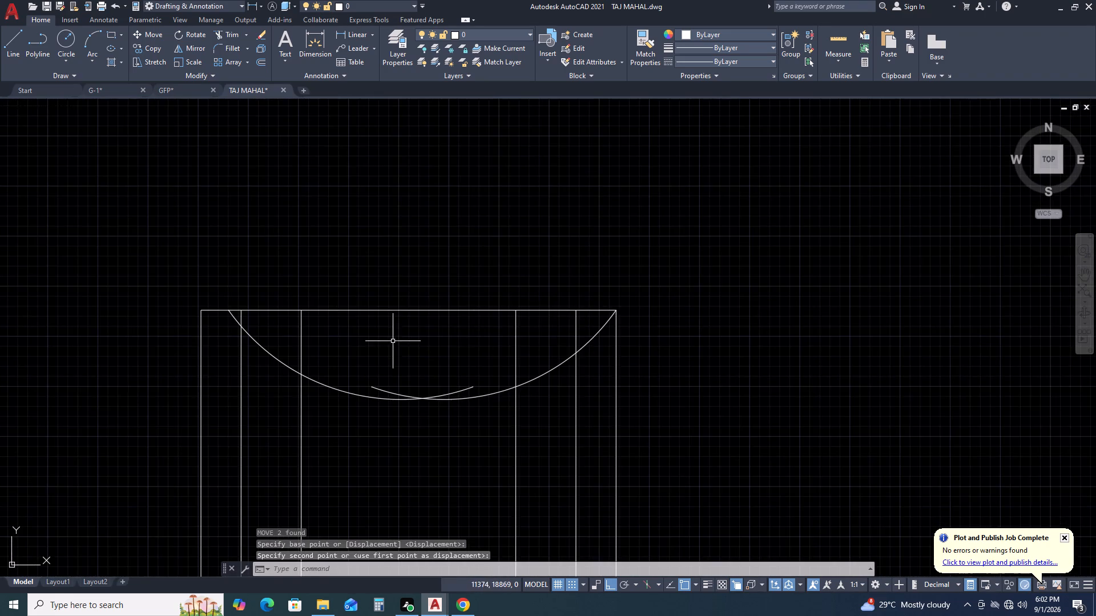
Move the left arc horizontally so its upper end meets the column frame's upper-left corner.
{"action": "middle_click_drag", "start_coordinate": [399, 341], "coordinate": [529, 286]}
{"action": "middle_click", "coordinate": [531, 284]}
{"action": "left_click", "coordinate": [415, 303]}
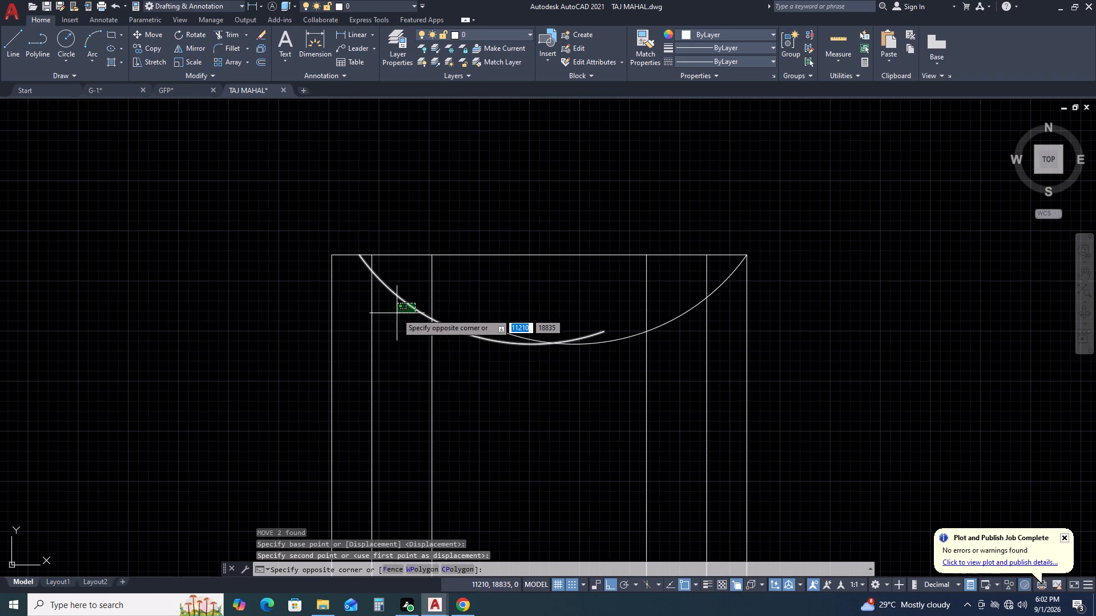
{"action": "left_click", "coordinate": [397, 313]}
{"action": "middle_click_drag", "start_coordinate": [387, 336], "coordinate": [563, 394]}
{"action": "key", "text": "m"}
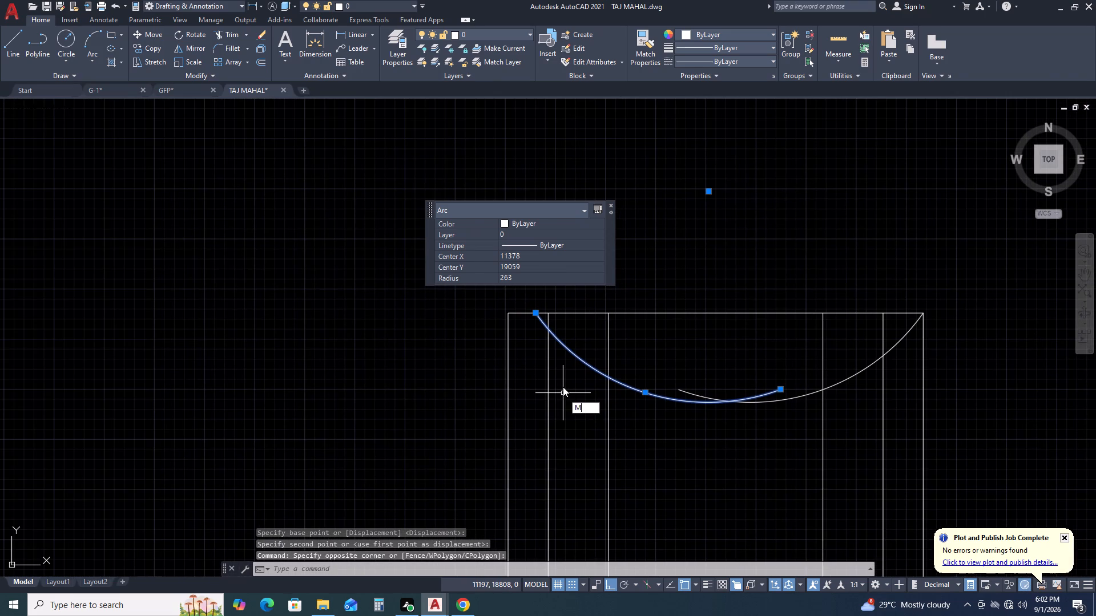
{"action": "key", "text": "space"}
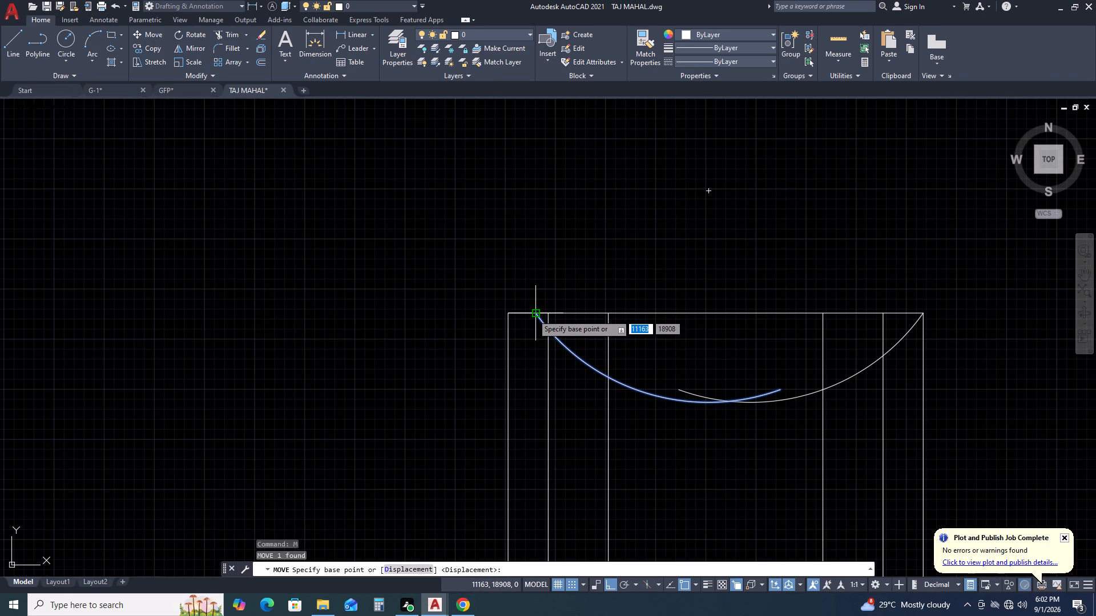
{"action": "left_click", "coordinate": [531, 315]}
{"action": "left_click", "coordinate": [503, 315]}
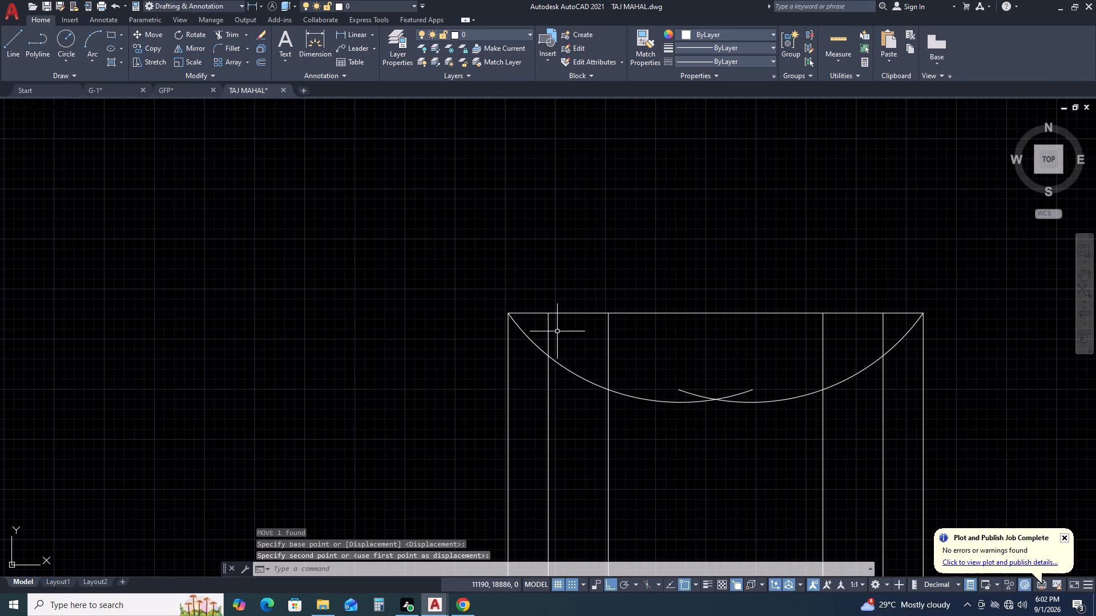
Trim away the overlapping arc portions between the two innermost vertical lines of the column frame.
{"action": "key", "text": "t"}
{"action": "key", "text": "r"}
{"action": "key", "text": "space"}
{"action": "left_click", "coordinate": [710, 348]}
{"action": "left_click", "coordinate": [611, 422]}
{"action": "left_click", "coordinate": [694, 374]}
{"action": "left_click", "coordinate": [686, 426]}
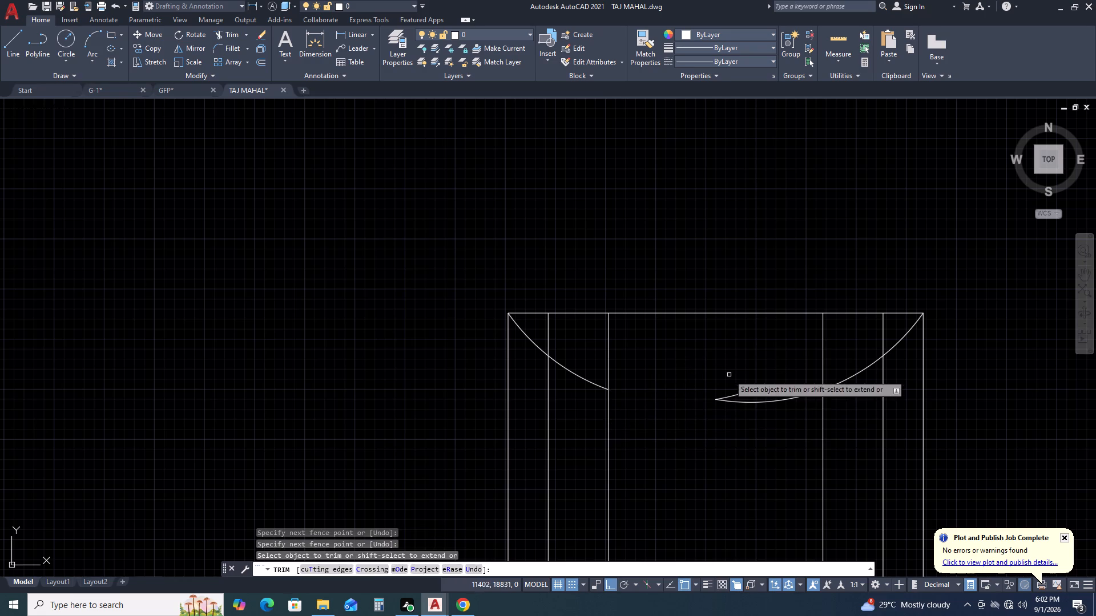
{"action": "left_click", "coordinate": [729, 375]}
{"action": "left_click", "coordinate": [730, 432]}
Trim the tops of the second vertical lines on both sides back to the arcs.
{"action": "left_click", "coordinate": [546, 327]}
{"action": "left_click", "coordinate": [555, 334]}
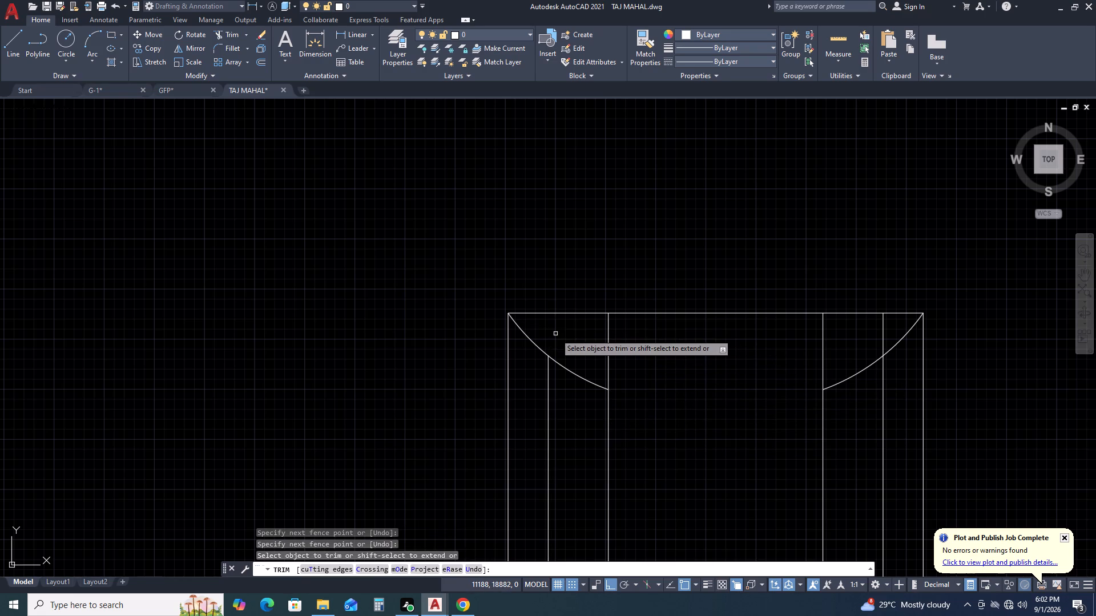
{"action": "left_click", "coordinate": [884, 329]}
{"action": "left_click", "coordinate": [865, 335]}
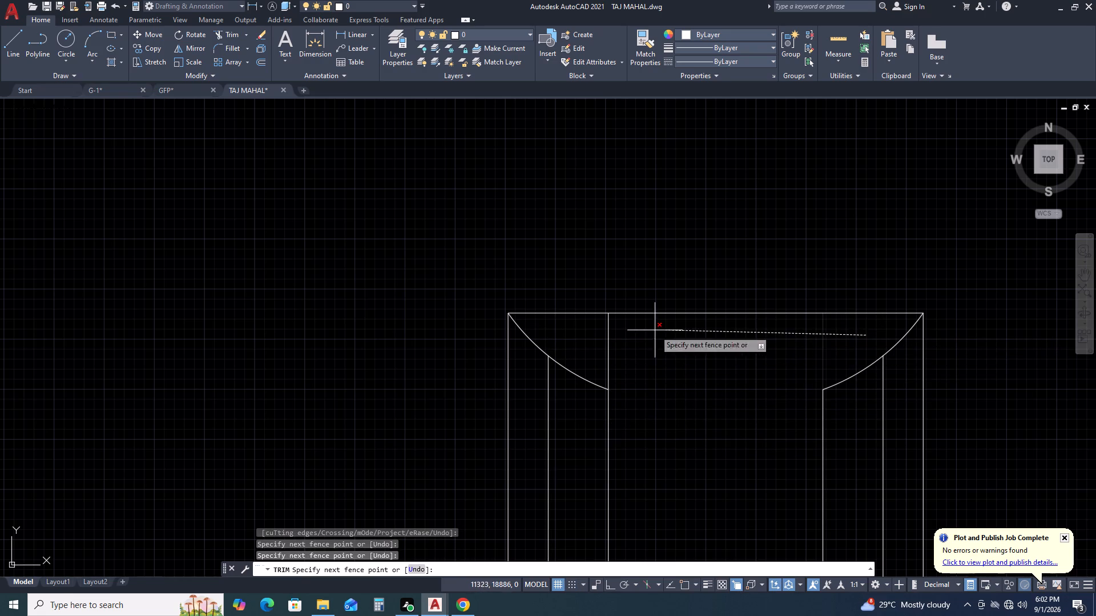
{"action": "left_click", "coordinate": [829, 331]}
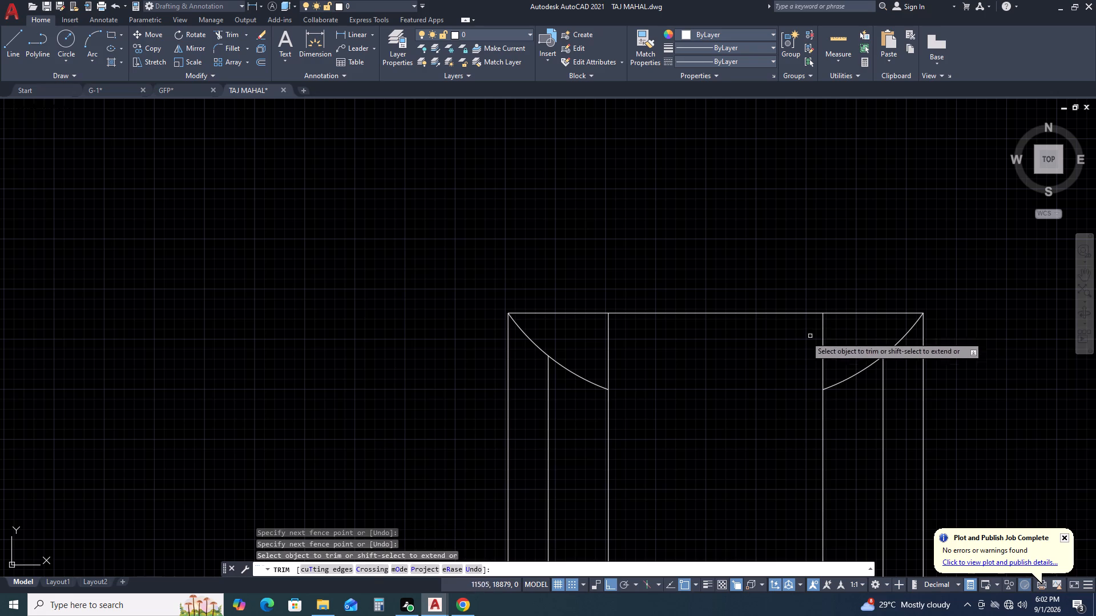
{"action": "key", "text": "Escape"}
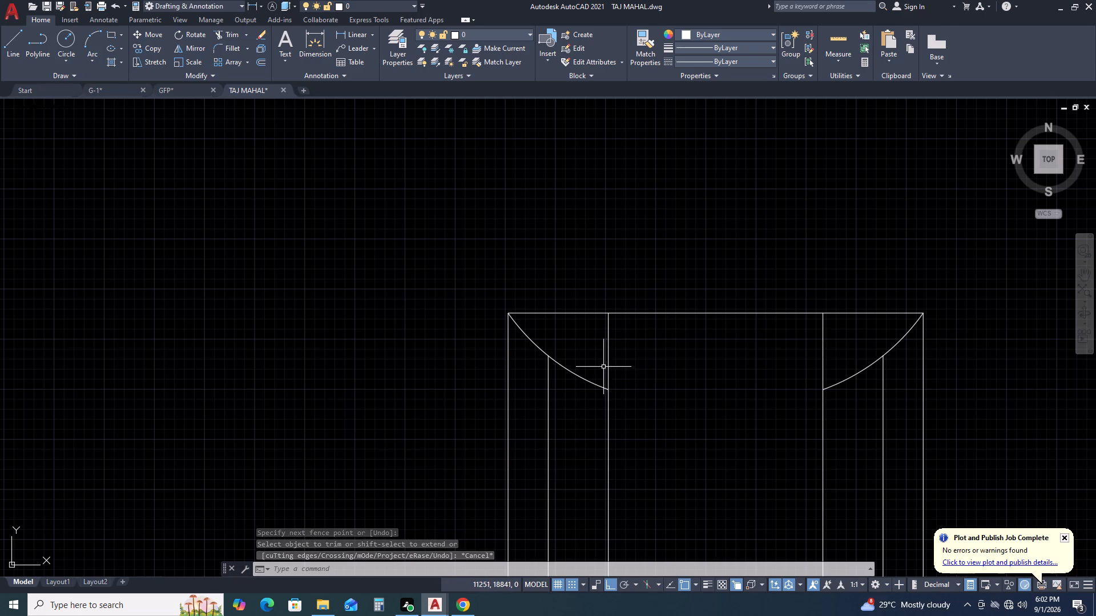
Draw a fit-point spline from the left arc's lower end, over the top line near its middle, to just past the right arc's lower end.
{"action": "type", "text": "SP"}
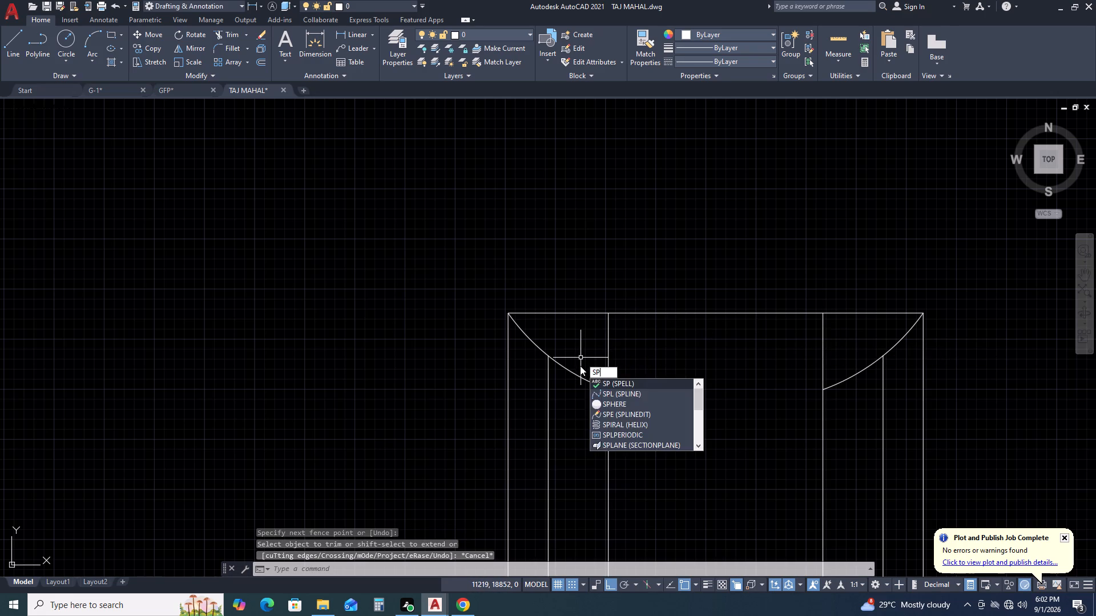
{"action": "key", "text": "l"}
{"action": "key", "text": "space"}
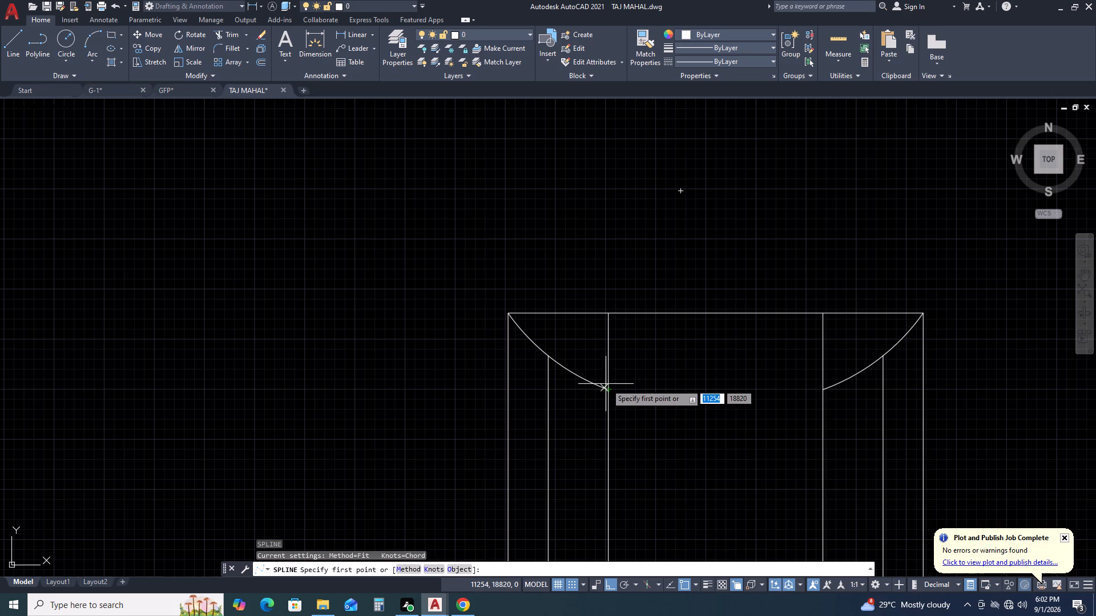
{"action": "left_click_drag", "start_coordinate": [612, 390], "coordinate": [619, 391]}
{"action": "left_click", "coordinate": [690, 312]}
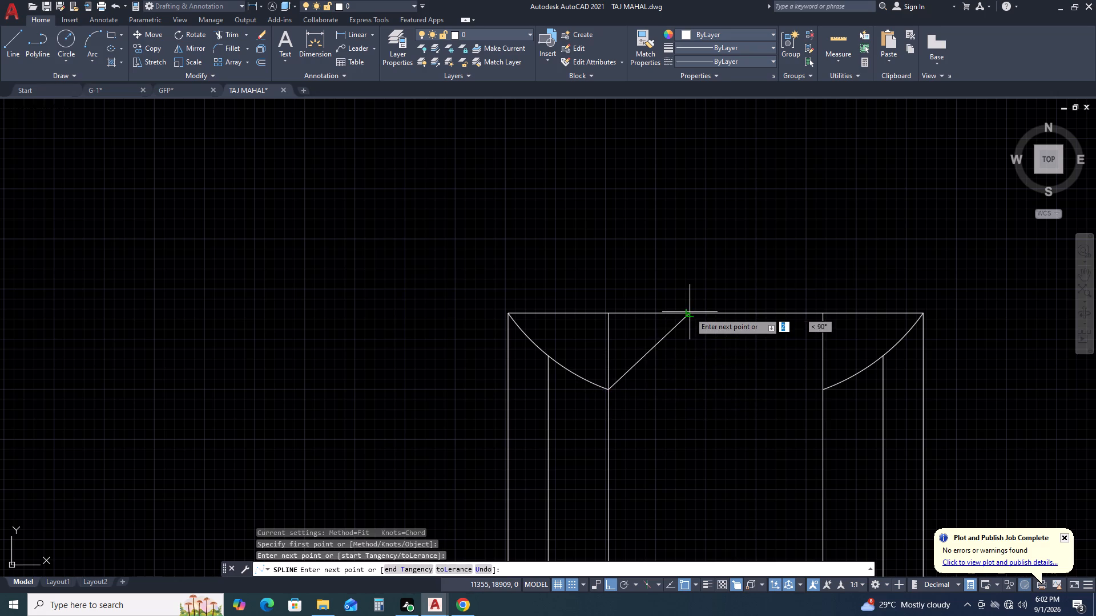
{"action": "left_click", "coordinate": [823, 390]}
{"action": "scroll", "coordinate": [828, 391], "scroll_direction": "up", "scroll_amount": 1}
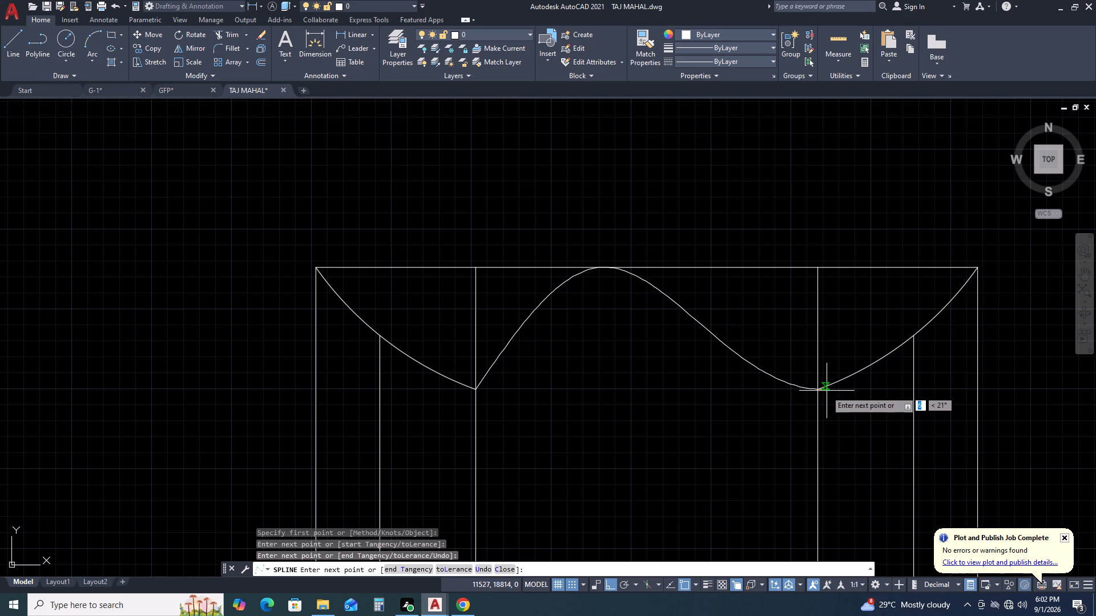
{"action": "left_click", "coordinate": [826, 390]}
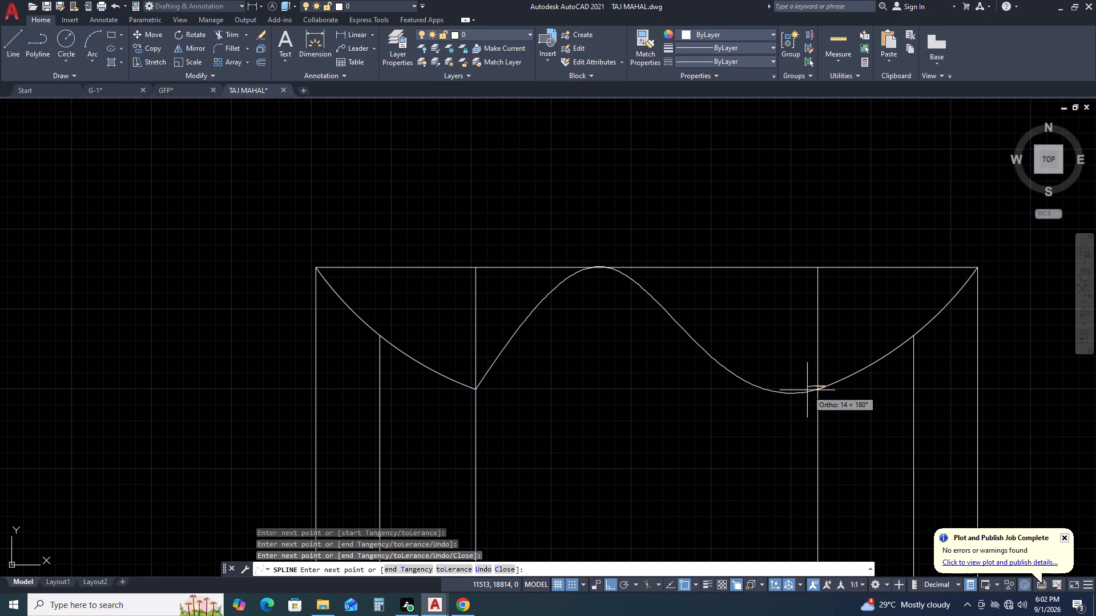
{"action": "key", "text": "Return"}
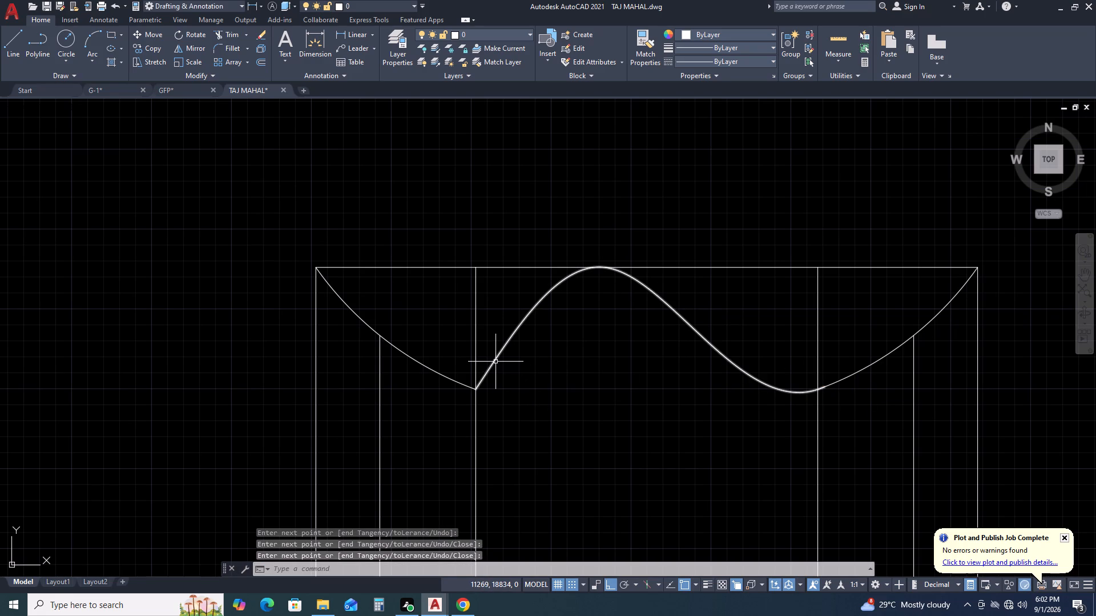
{"action": "left_click", "coordinate": [495, 362]}
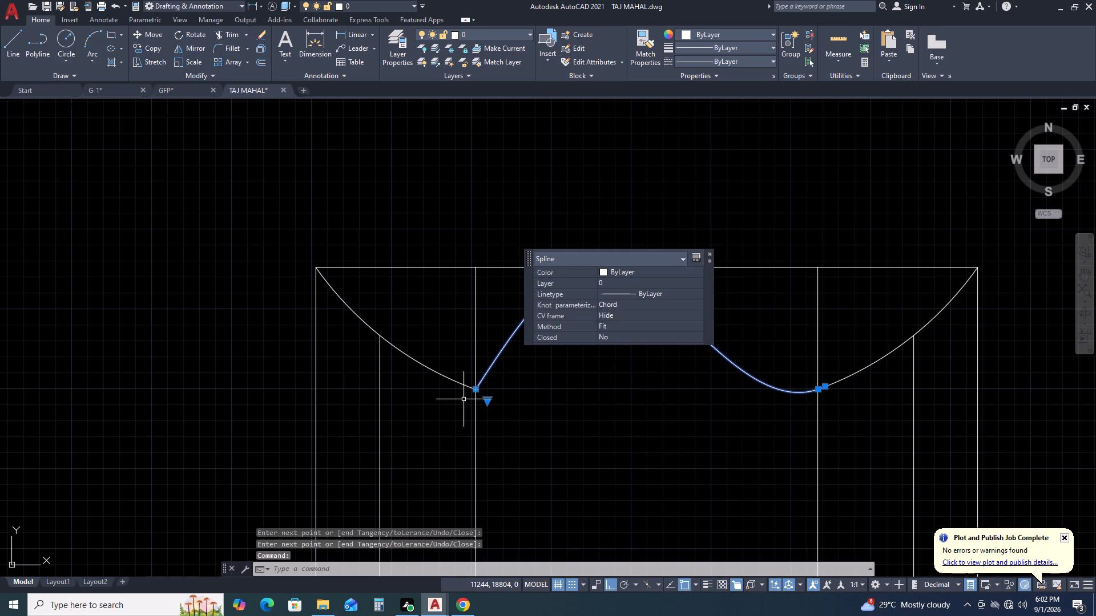
{"action": "scroll", "coordinate": [462, 399], "scroll_direction": "up", "scroll_amount": 1}
{"action": "key", "text": "Escape"}
Mirror the spline about a vertical axis through the middle of the frame's top line, keeping the source spline.
{"action": "scroll", "coordinate": [565, 379], "scroll_direction": "down", "scroll_amount": 2}
{"action": "scroll", "coordinate": [681, 371], "scroll_direction": "down", "scroll_amount": 1}
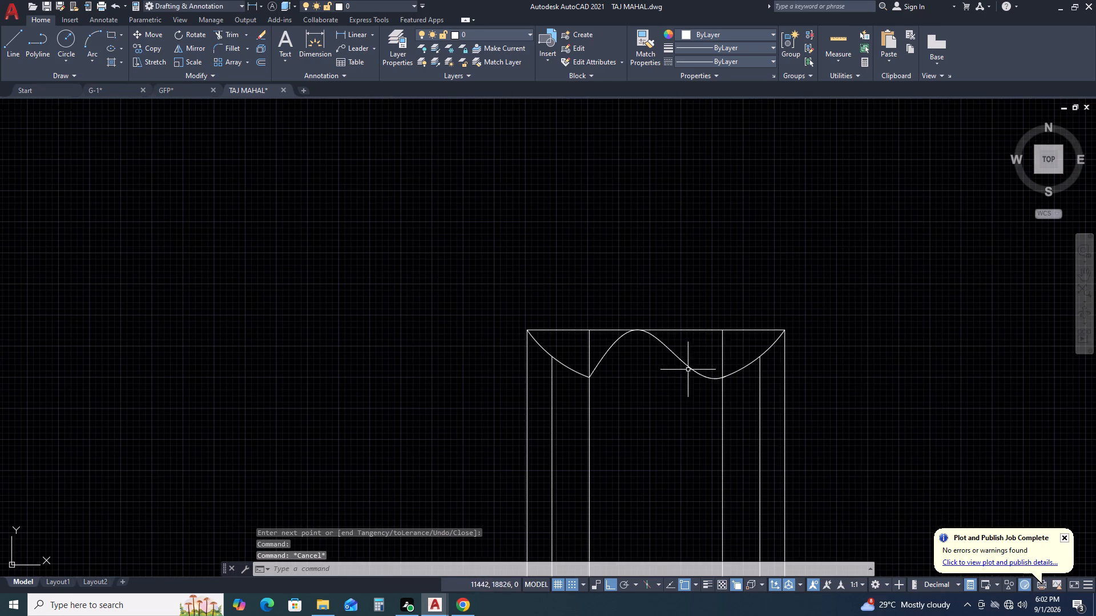
{"action": "scroll", "coordinate": [663, 357], "scroll_direction": "up", "scroll_amount": 2}
{"action": "scroll", "coordinate": [715, 359], "scroll_direction": "down", "scroll_amount": 2}
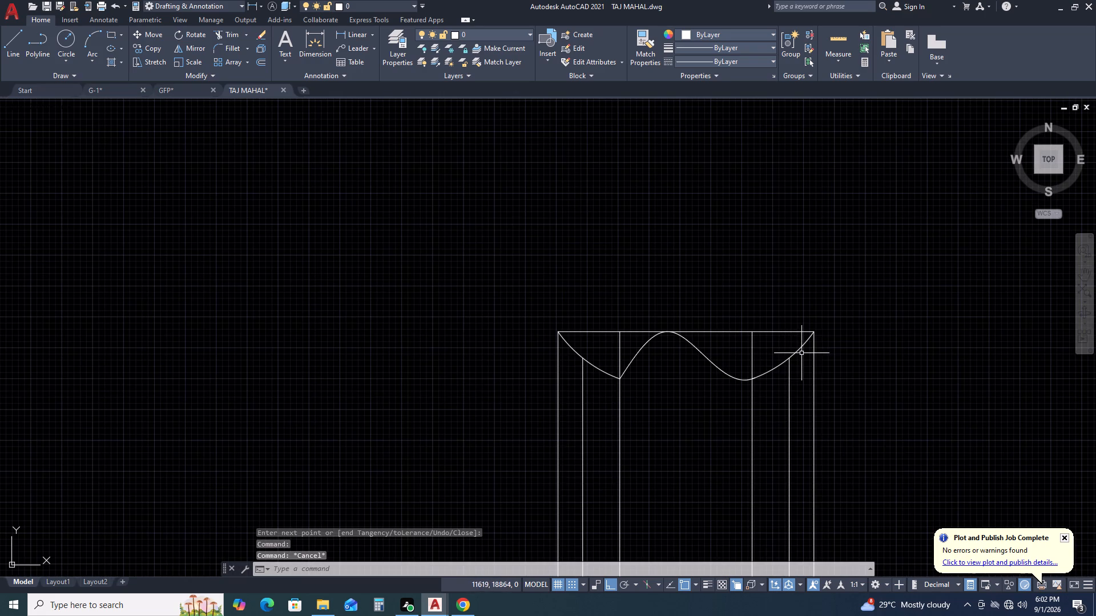
{"action": "middle_click_drag", "start_coordinate": [803, 362], "coordinate": [803, 408]}
{"action": "scroll", "coordinate": [718, 395], "scroll_direction": "up", "scroll_amount": 2}
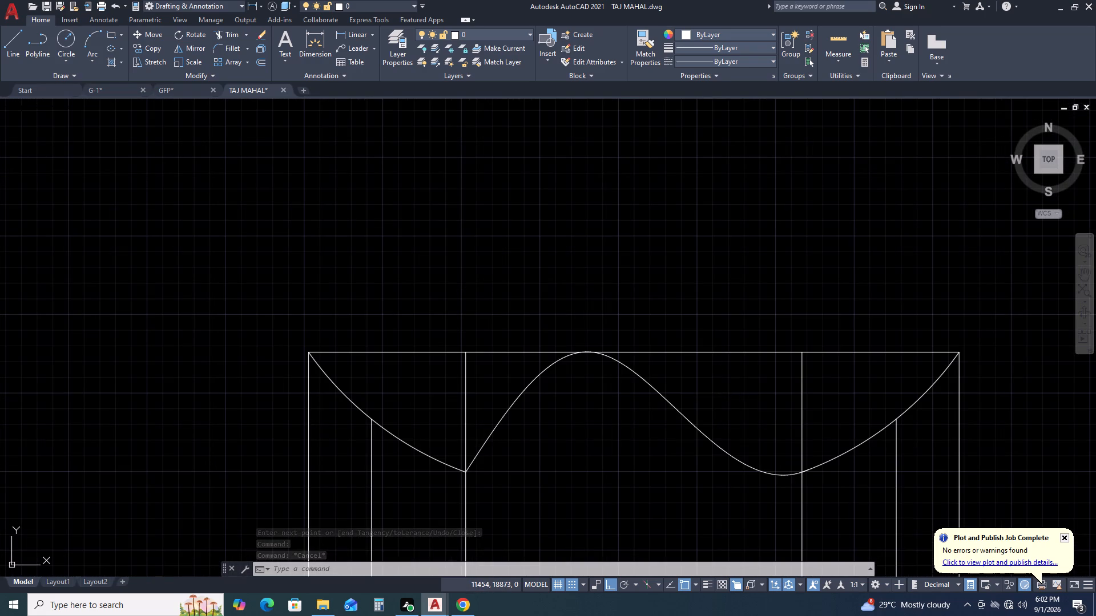
{"action": "left_click", "coordinate": [718, 396]}
{"action": "left_click", "coordinate": [664, 431]}
{"action": "type", "text": "MI"}
{"action": "key", "text": "space"}
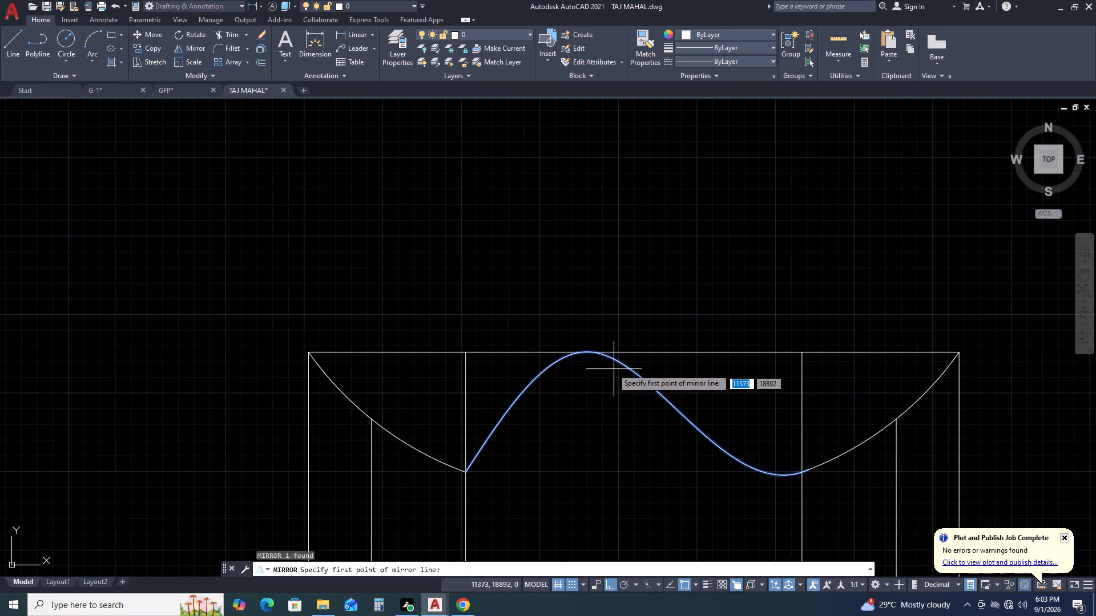
{"action": "left_click", "coordinate": [633, 352]}
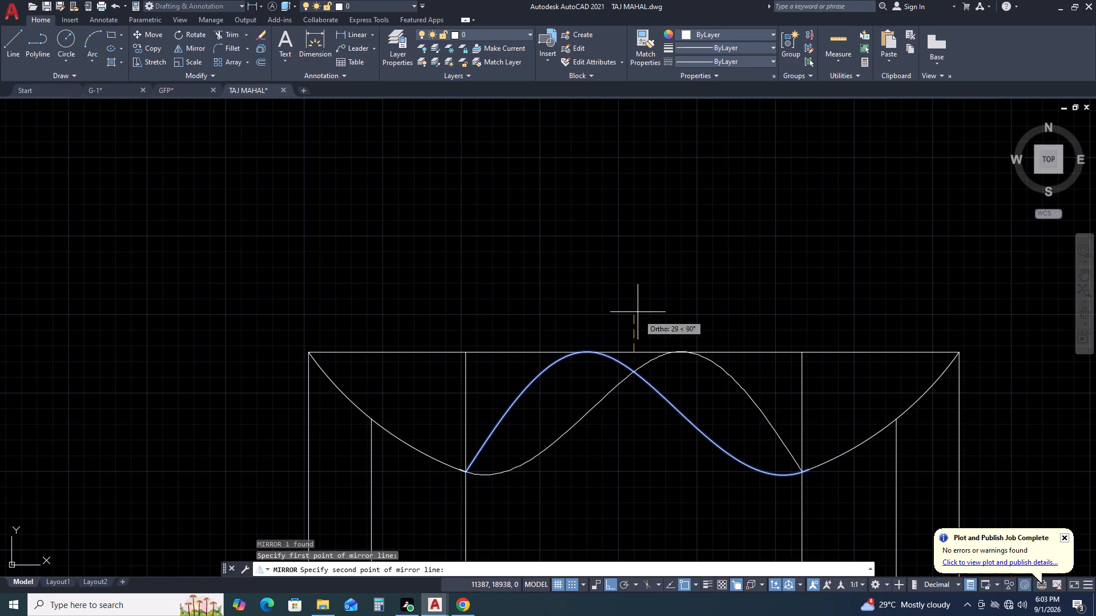
{"action": "left_click", "coordinate": [636, 275]}
{"action": "left_click_drag", "start_coordinate": [664, 319], "coordinate": [636, 275]}
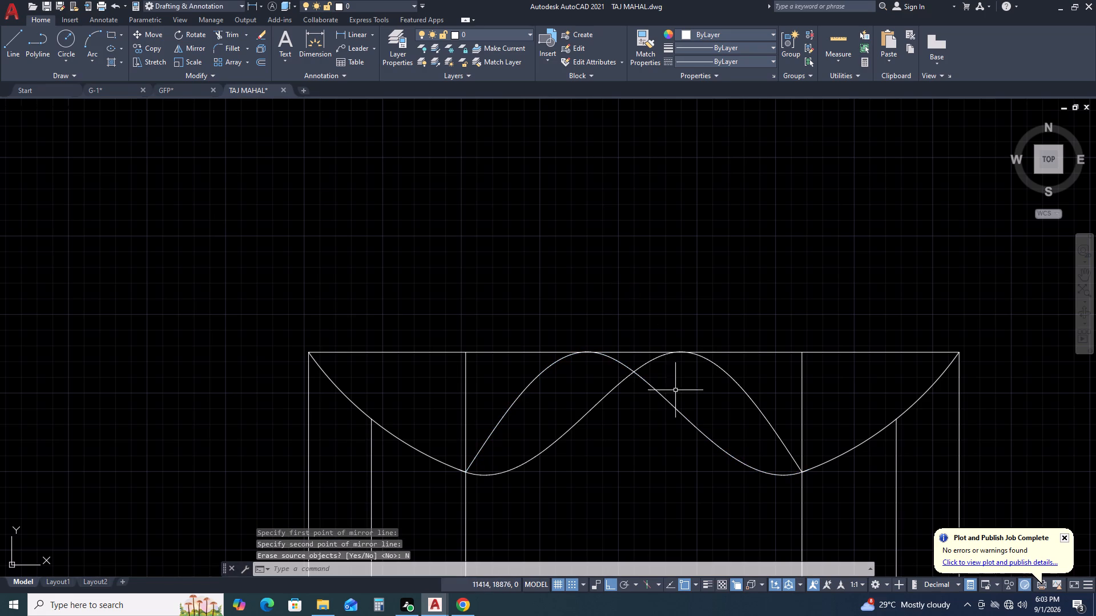
Move the mirrored spline horizontally so its crest sits near the middle of the frame's top line.
{"action": "left_click", "coordinate": [729, 375]}
{"action": "key", "text": "m"}
{"action": "key", "text": "space"}
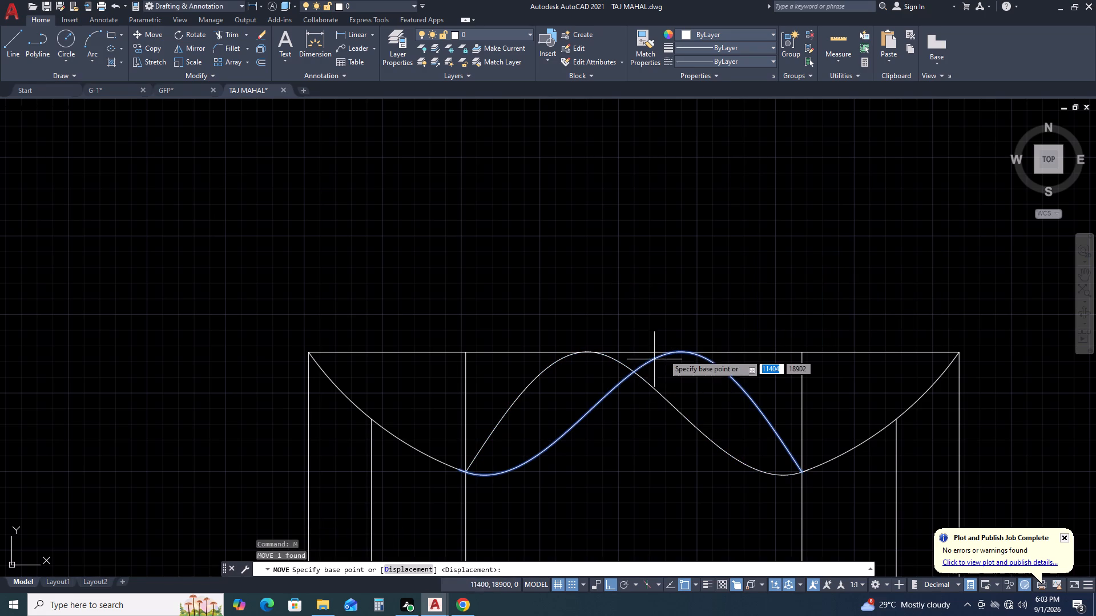
{"action": "left_click", "coordinate": [678, 351]}
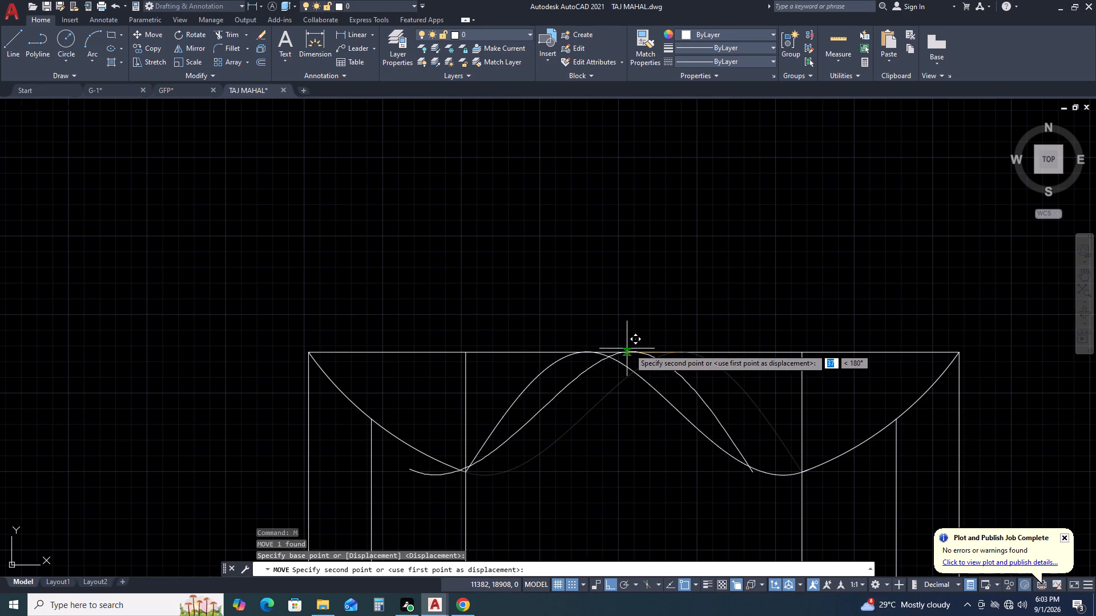
{"action": "left_click", "coordinate": [633, 349]}
Erase the original spline, keeping the mirrored one.
{"action": "left_click", "coordinate": [656, 395]}
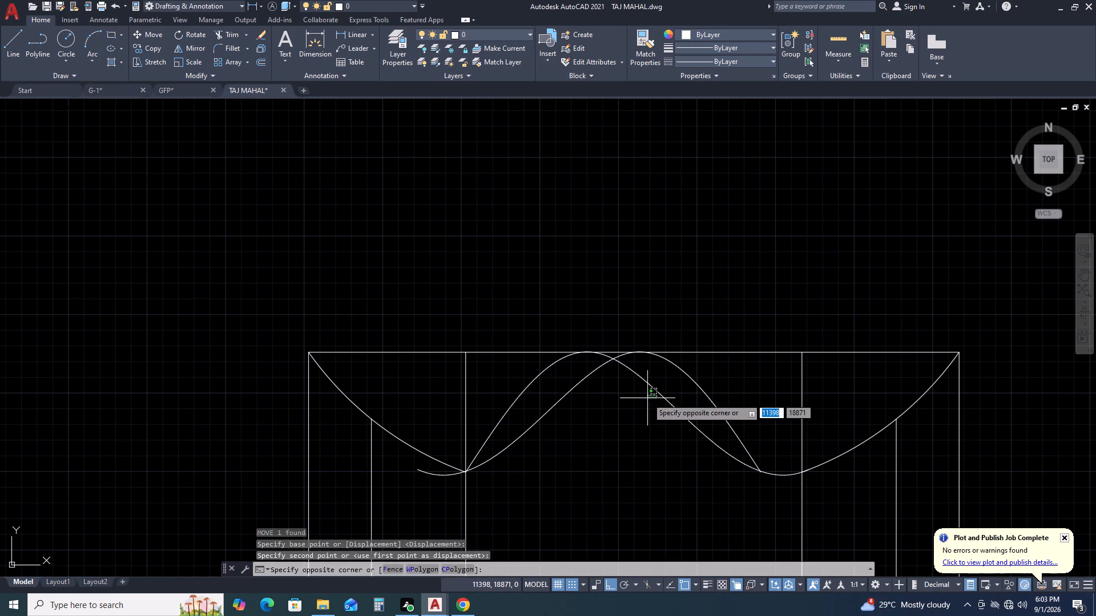
{"action": "left_click", "coordinate": [647, 398]}
{"action": "left_click", "coordinate": [654, 382]}
{"action": "left_click", "coordinate": [639, 393]}
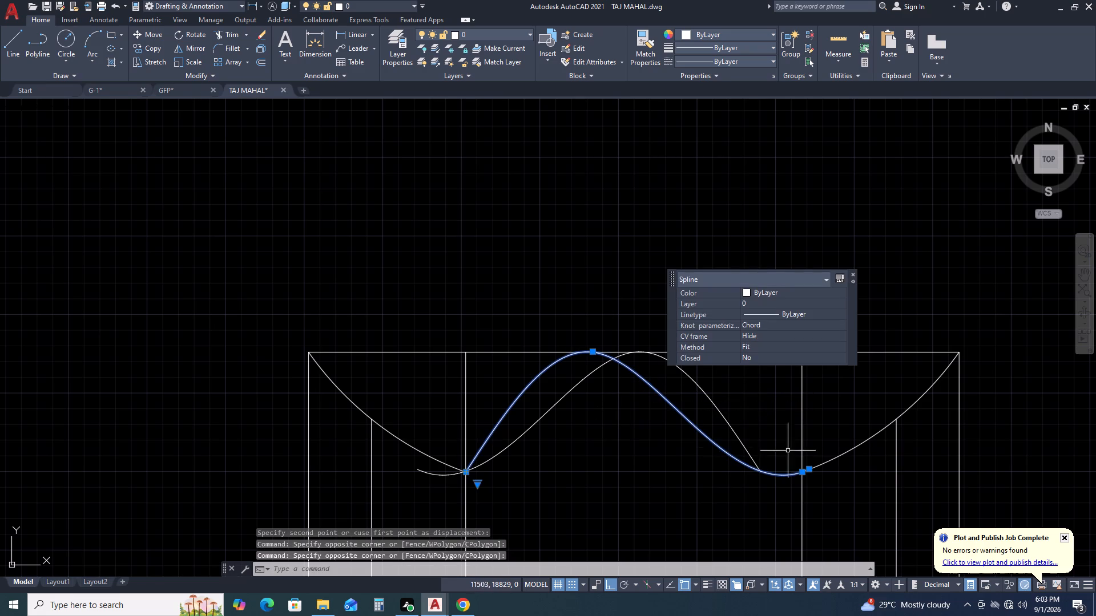
{"action": "key", "text": "Delete"}
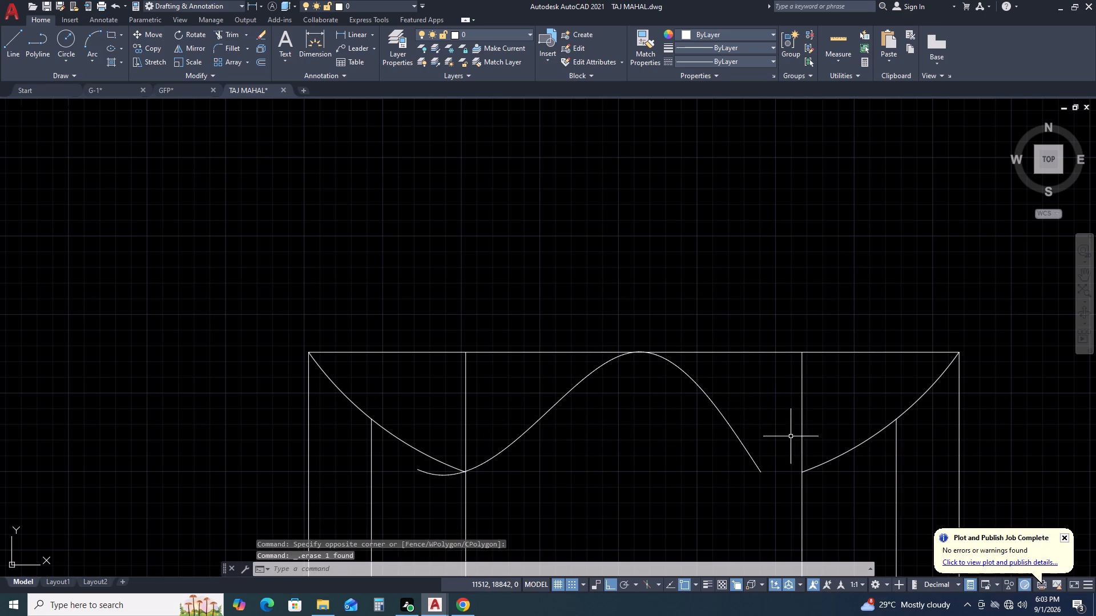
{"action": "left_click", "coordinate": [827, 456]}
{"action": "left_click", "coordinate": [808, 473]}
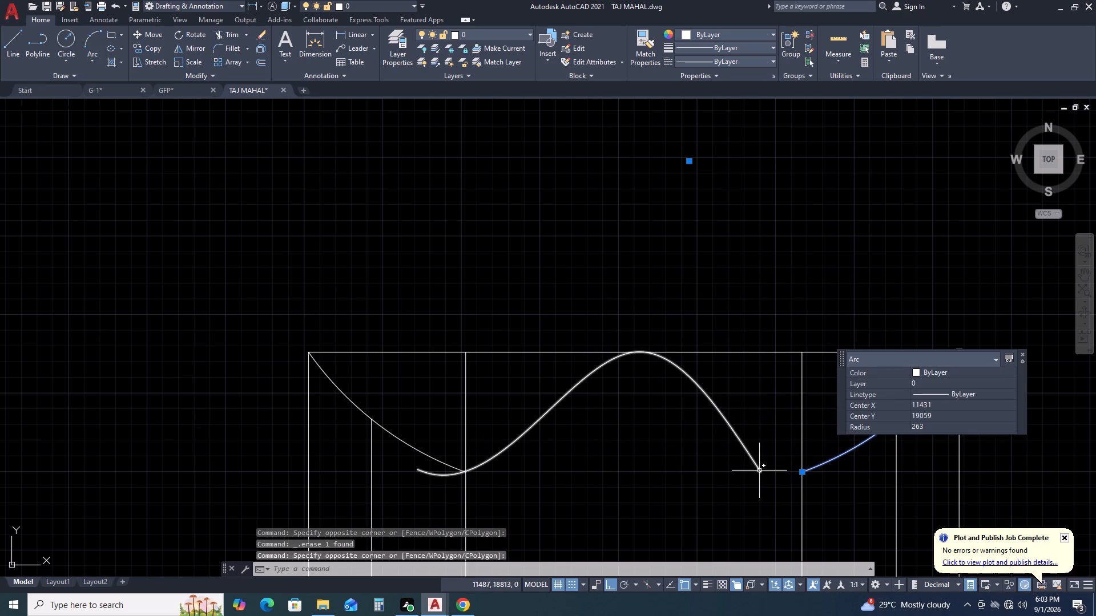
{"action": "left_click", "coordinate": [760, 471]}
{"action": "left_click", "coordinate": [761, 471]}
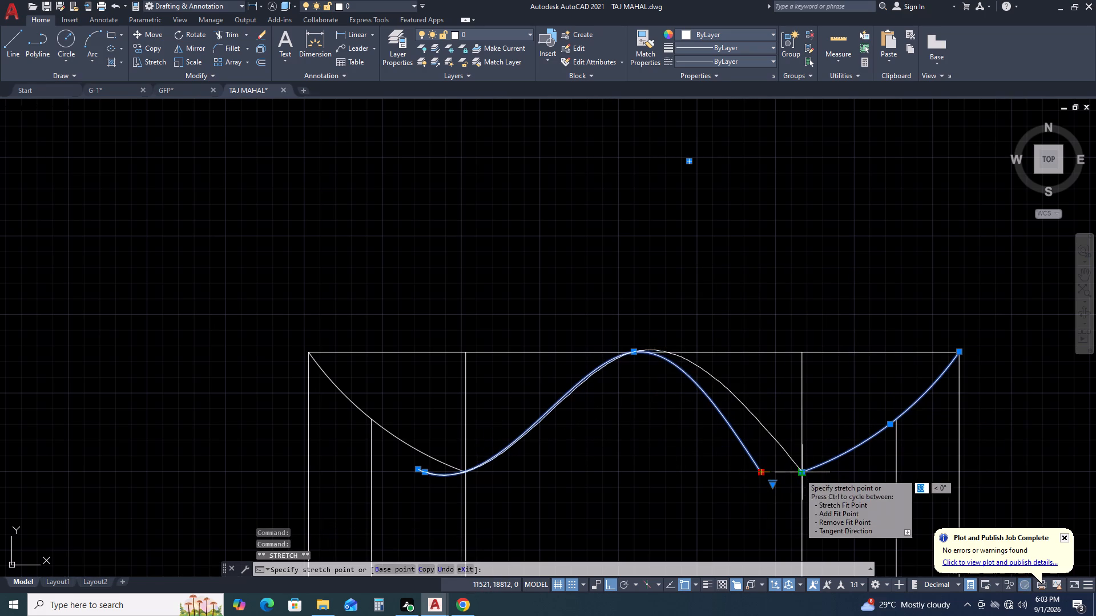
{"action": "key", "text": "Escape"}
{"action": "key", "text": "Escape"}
Erase the right and left corner arcs of the column frame.
{"action": "left_click", "coordinate": [825, 467]}
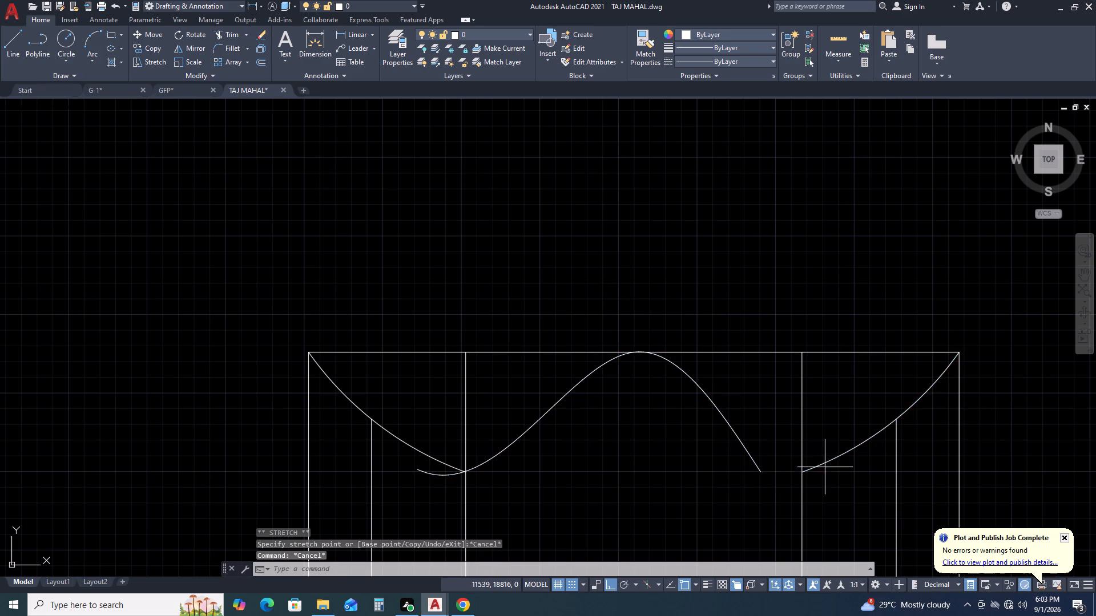
{"action": "left_click", "coordinate": [816, 449]}
{"action": "key", "text": "Delete"}
{"action": "left_click", "coordinate": [394, 436]}
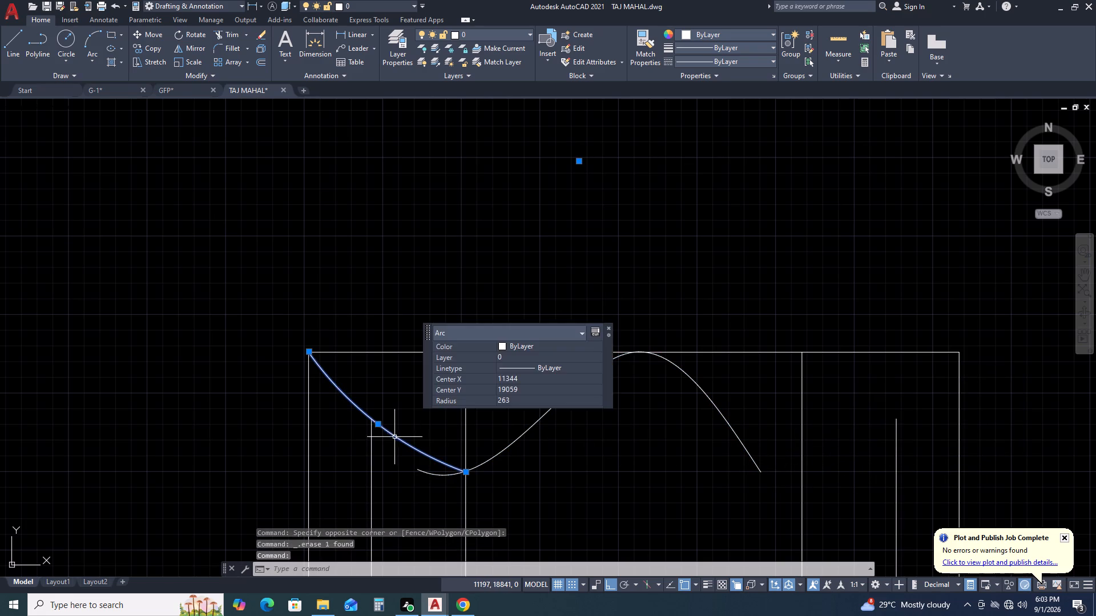
{"action": "key", "text": "Delete"}
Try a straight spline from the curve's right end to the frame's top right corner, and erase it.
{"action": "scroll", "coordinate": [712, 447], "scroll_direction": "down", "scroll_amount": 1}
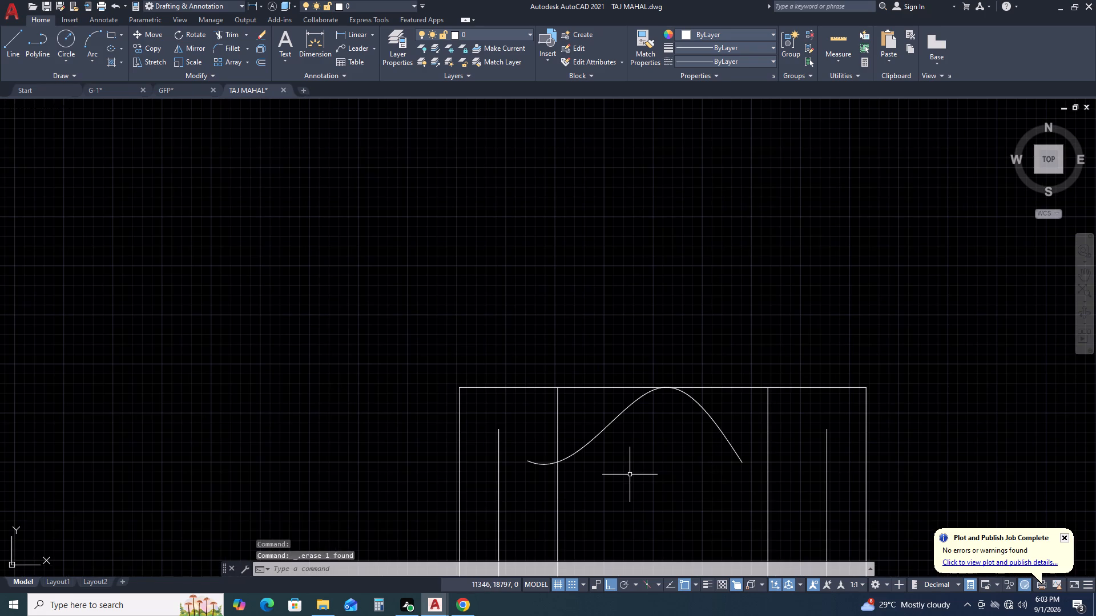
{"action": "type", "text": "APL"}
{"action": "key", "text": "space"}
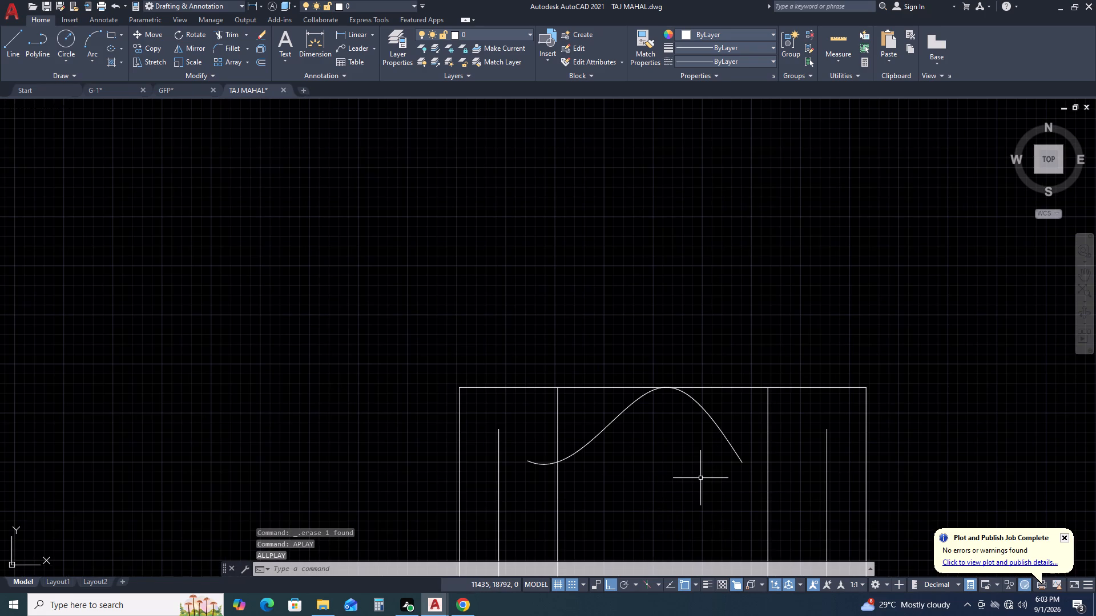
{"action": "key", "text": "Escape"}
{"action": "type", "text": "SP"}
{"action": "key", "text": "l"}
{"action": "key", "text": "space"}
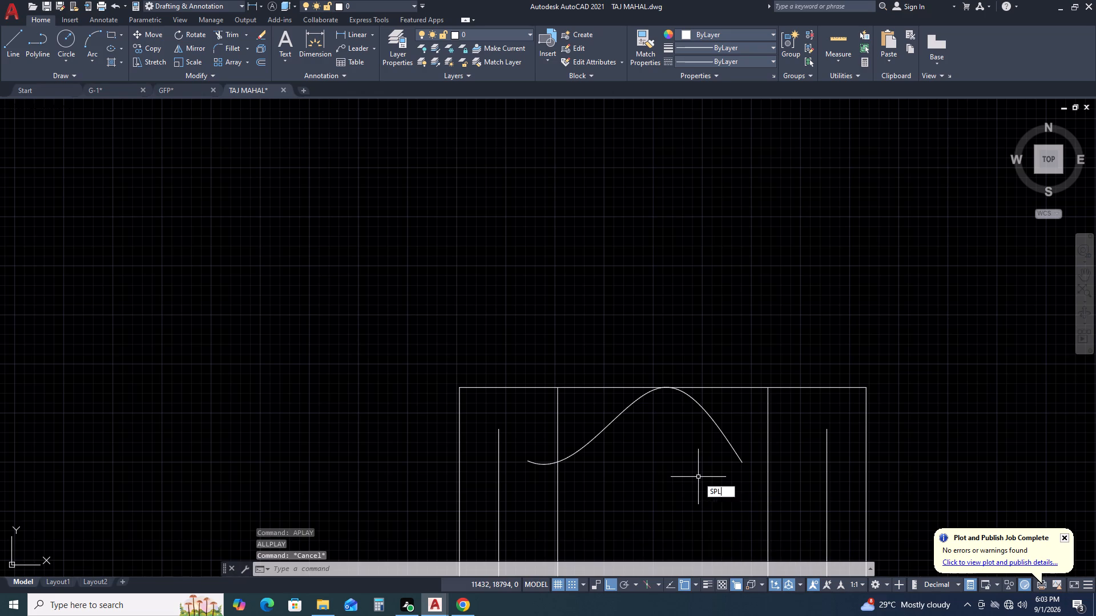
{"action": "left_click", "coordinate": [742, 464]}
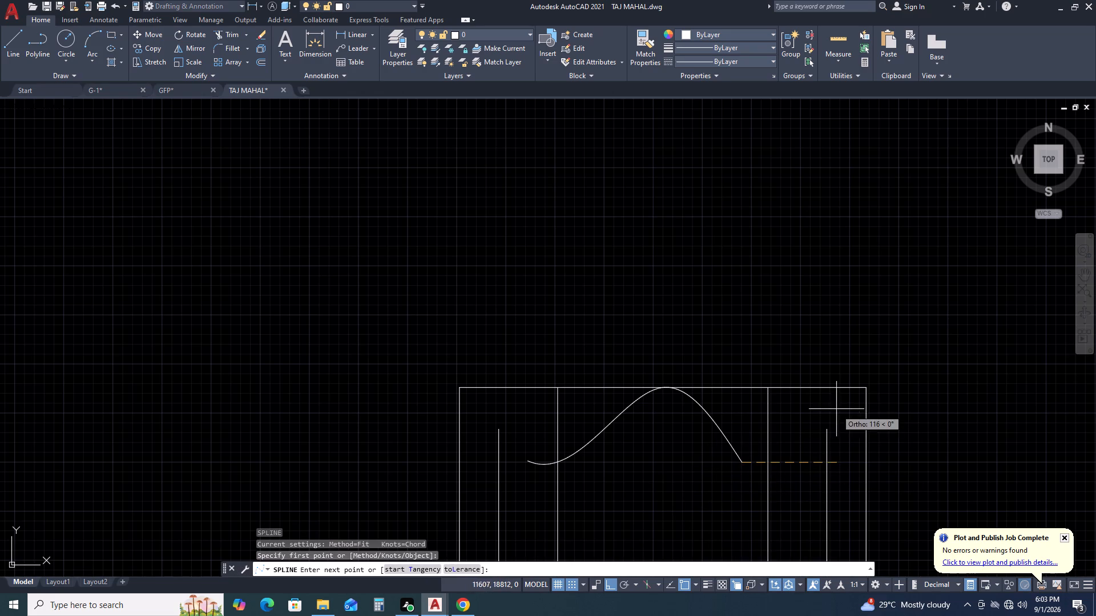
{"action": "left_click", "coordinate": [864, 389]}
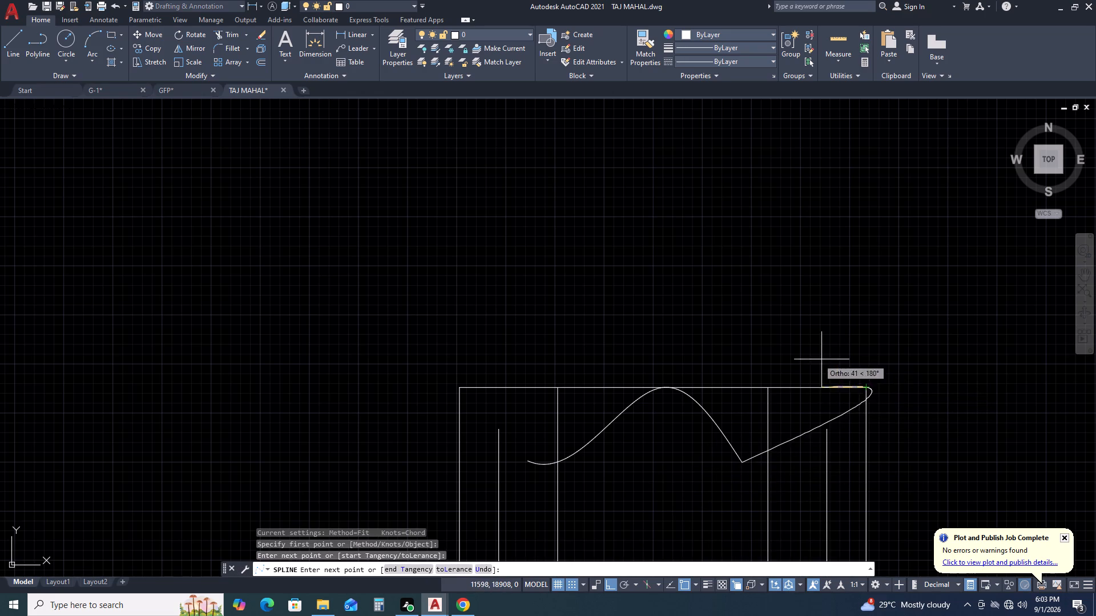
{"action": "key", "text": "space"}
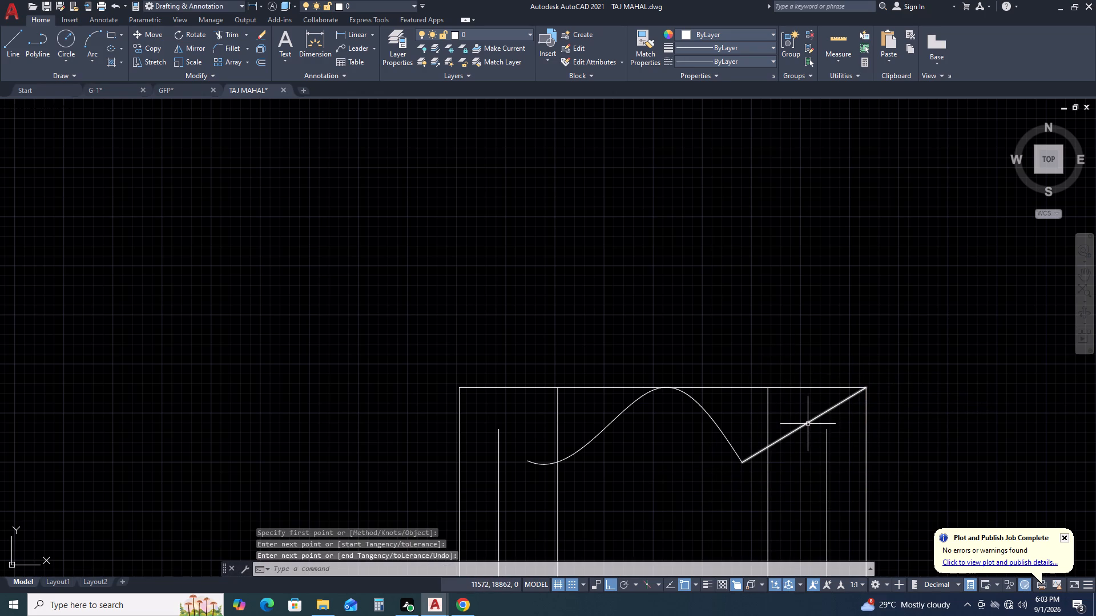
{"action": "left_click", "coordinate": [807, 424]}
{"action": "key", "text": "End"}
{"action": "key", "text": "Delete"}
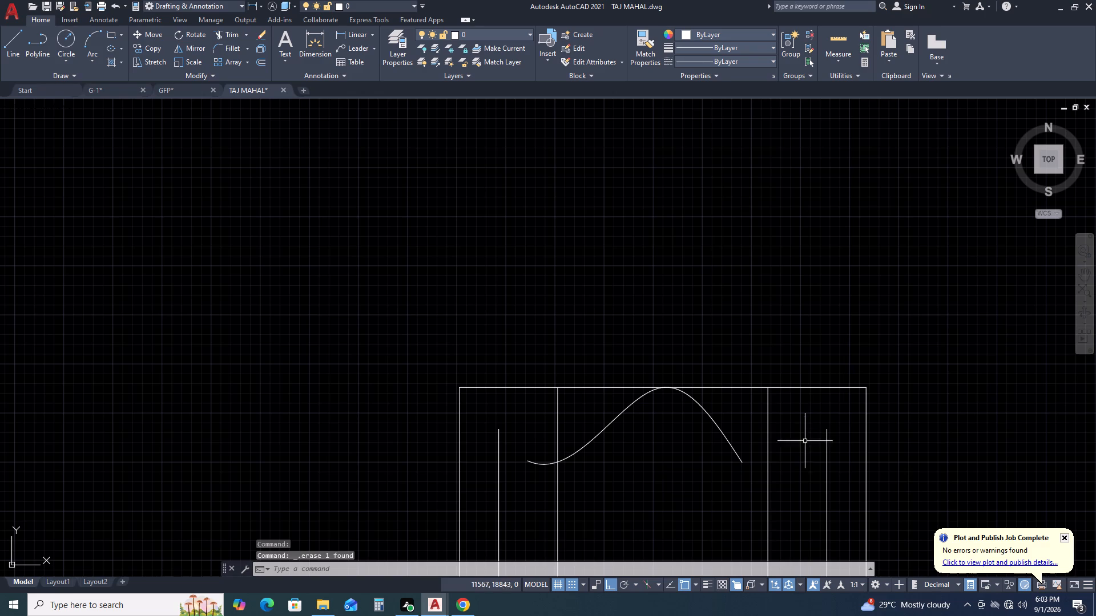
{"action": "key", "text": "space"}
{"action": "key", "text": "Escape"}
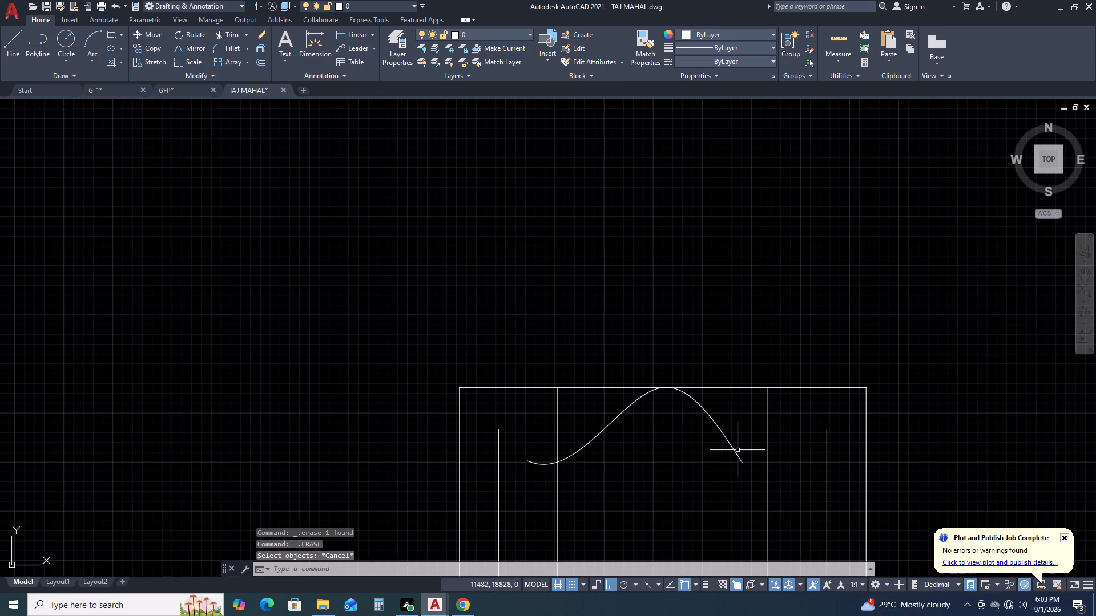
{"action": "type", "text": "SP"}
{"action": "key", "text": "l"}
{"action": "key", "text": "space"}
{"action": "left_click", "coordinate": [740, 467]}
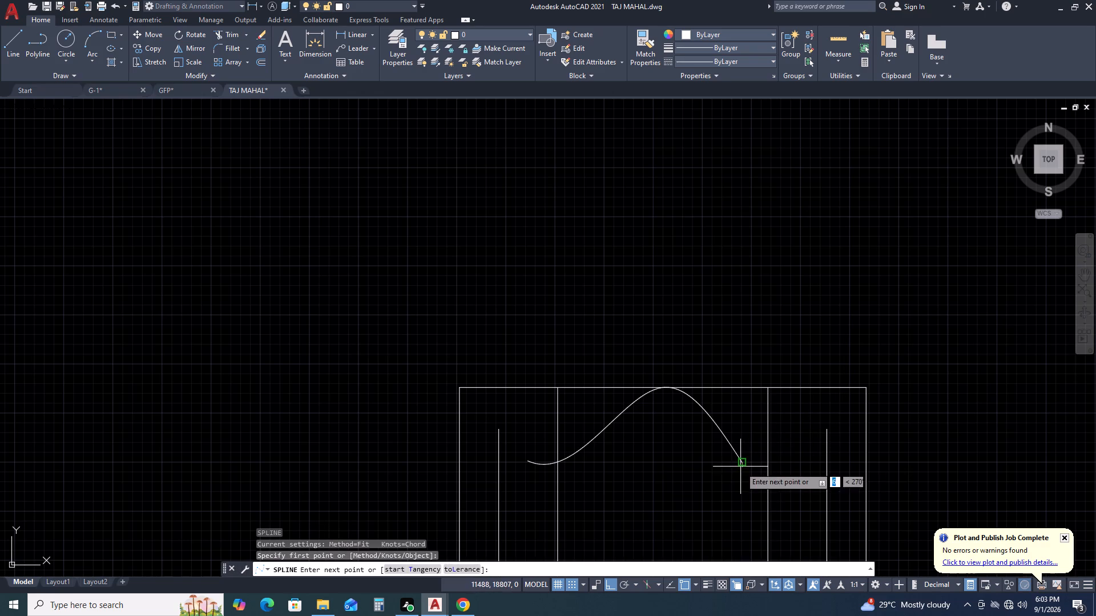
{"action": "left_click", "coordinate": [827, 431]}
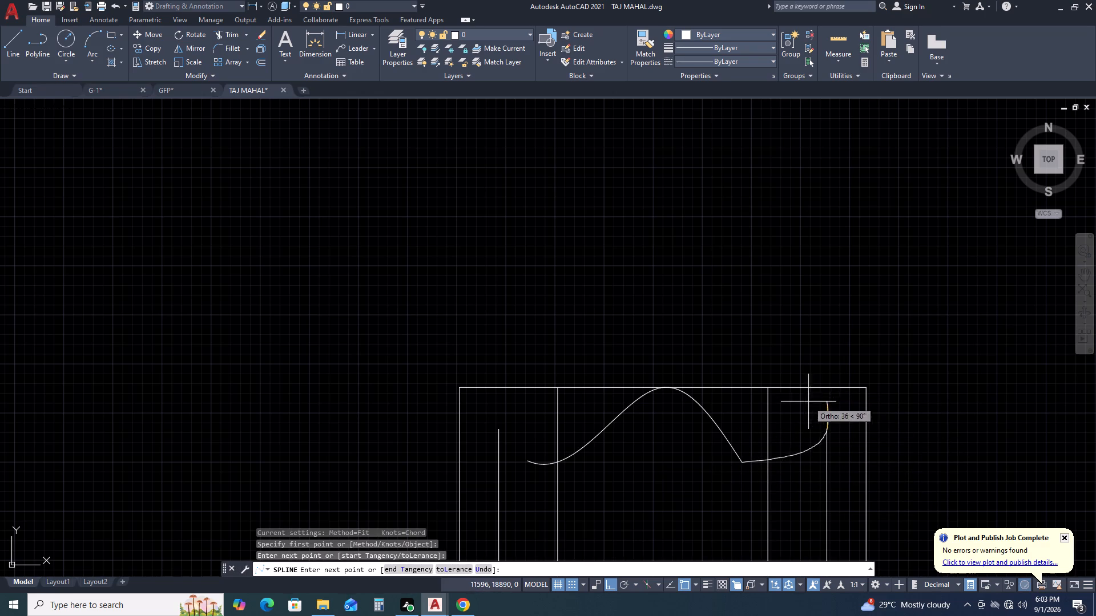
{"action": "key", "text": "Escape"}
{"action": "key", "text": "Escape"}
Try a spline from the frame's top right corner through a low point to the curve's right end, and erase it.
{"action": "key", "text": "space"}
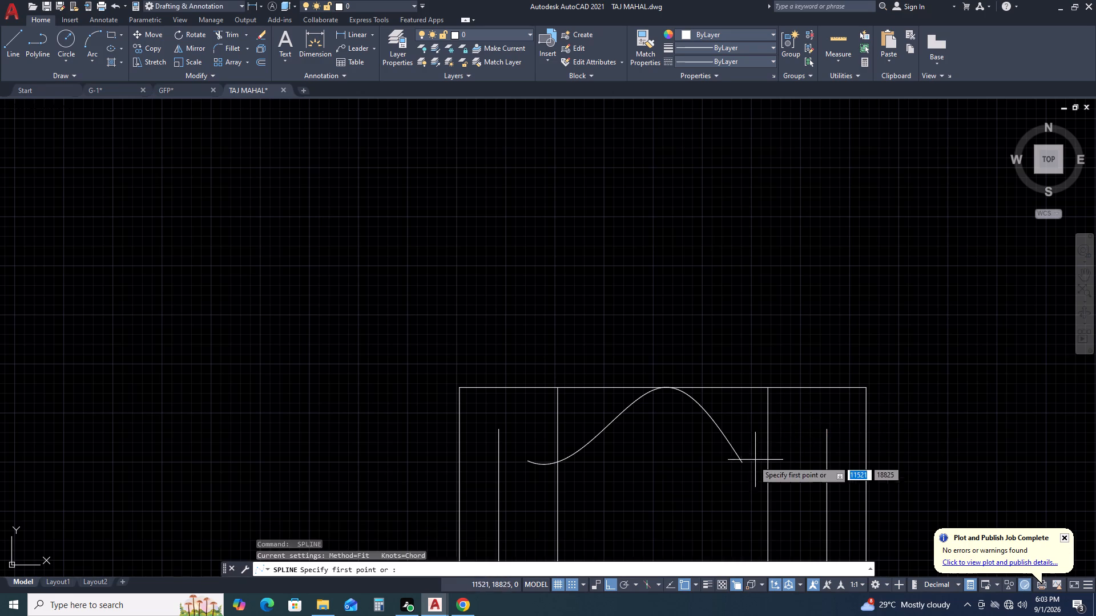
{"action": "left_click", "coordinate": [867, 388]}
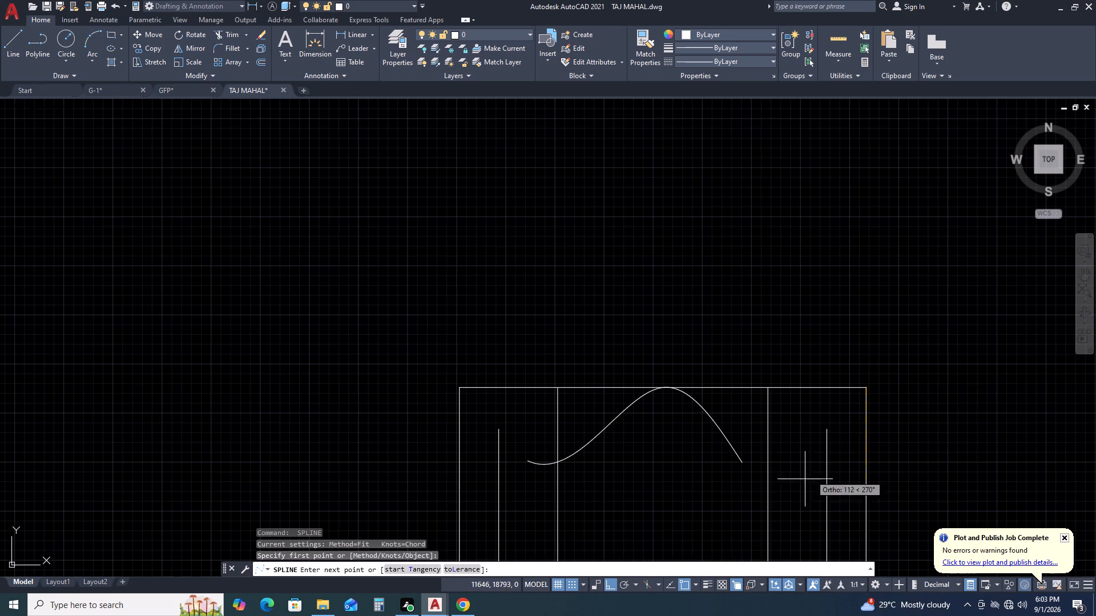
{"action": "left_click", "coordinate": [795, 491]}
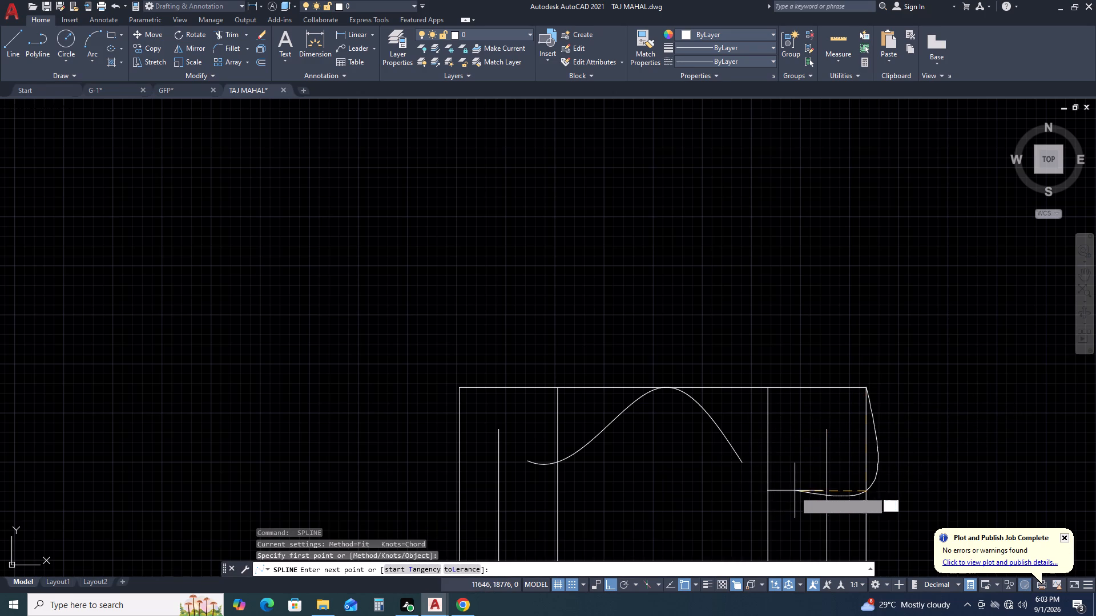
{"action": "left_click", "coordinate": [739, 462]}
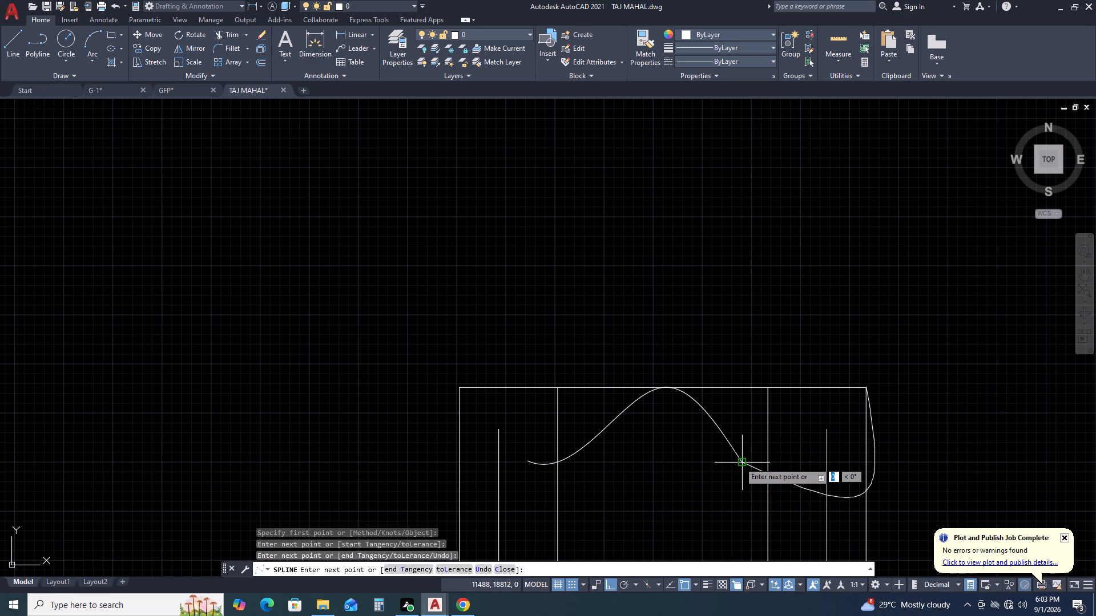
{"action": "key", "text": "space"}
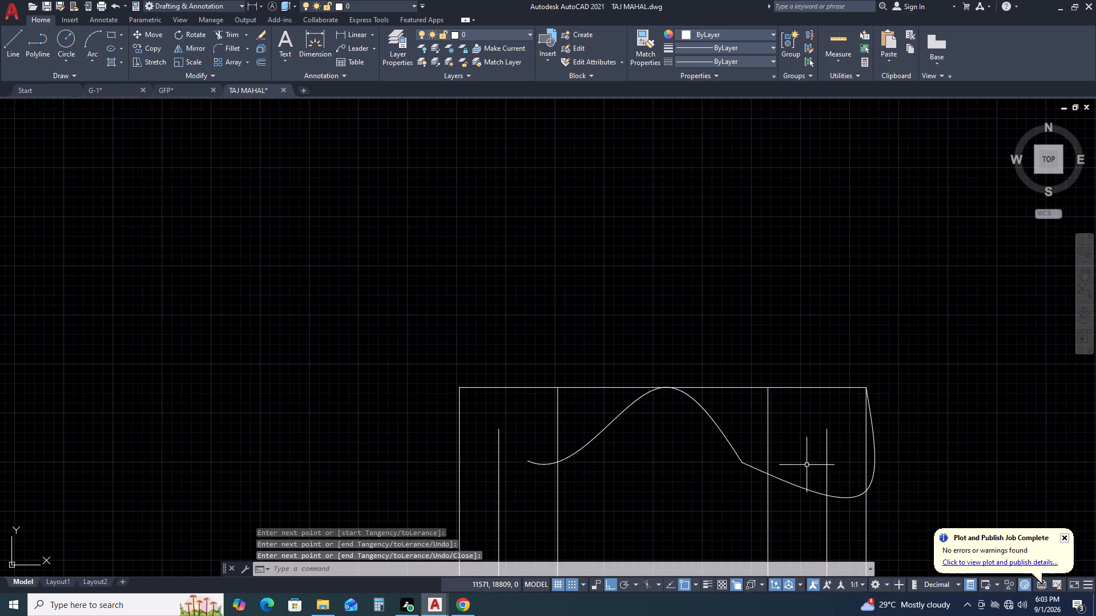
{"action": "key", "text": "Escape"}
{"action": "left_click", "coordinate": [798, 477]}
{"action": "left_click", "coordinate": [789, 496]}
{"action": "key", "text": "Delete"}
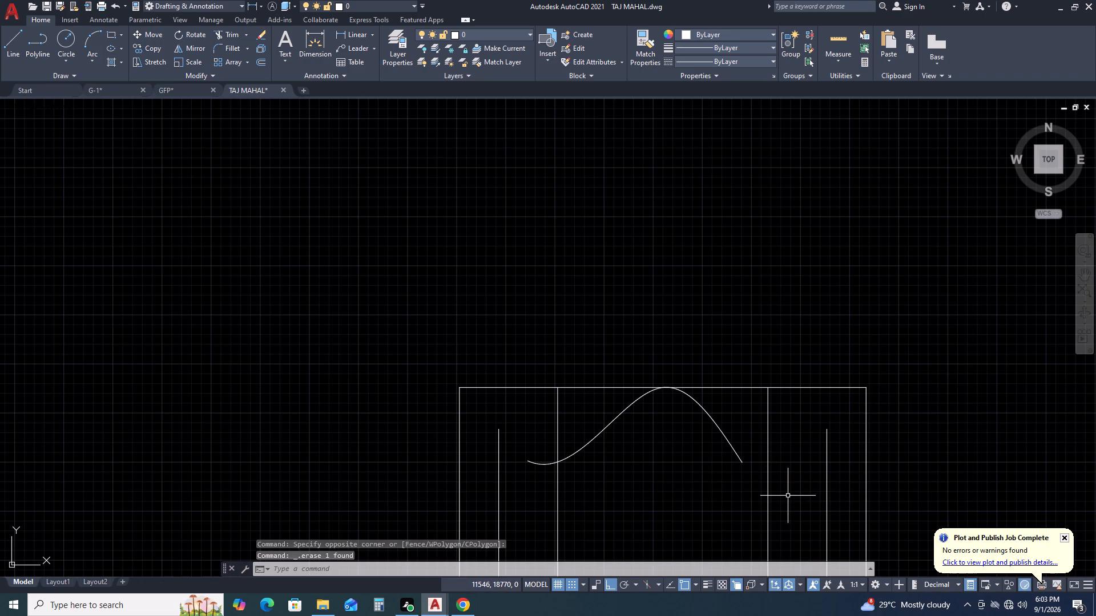
Stretch the spline's left end point to the top left corner of the column frame.
{"action": "scroll", "coordinate": [747, 464], "scroll_direction": "up", "scroll_amount": 1}
{"action": "middle_click_drag", "start_coordinate": [788, 441], "coordinate": [696, 374]}
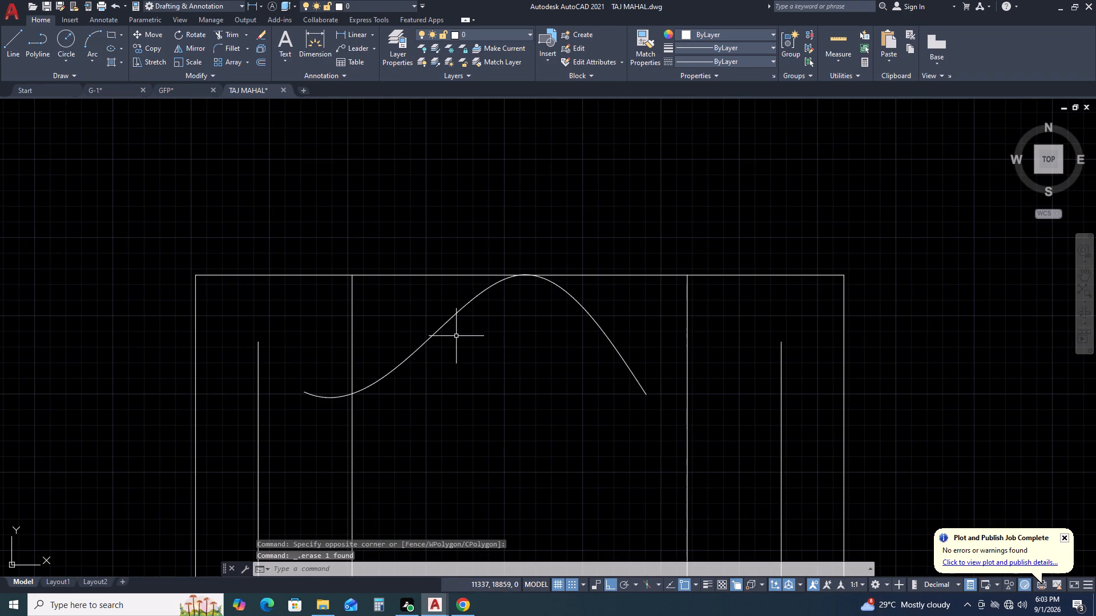
{"action": "left_click", "coordinate": [315, 396]}
{"action": "double_click", "coordinate": [304, 394]}
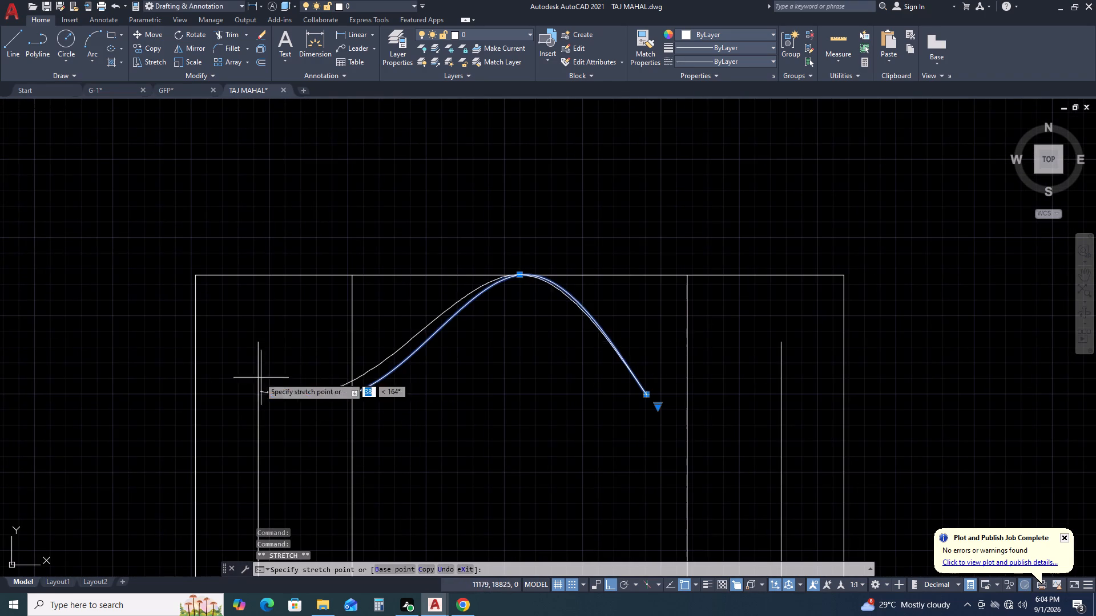
{"action": "left_click", "coordinate": [196, 279]}
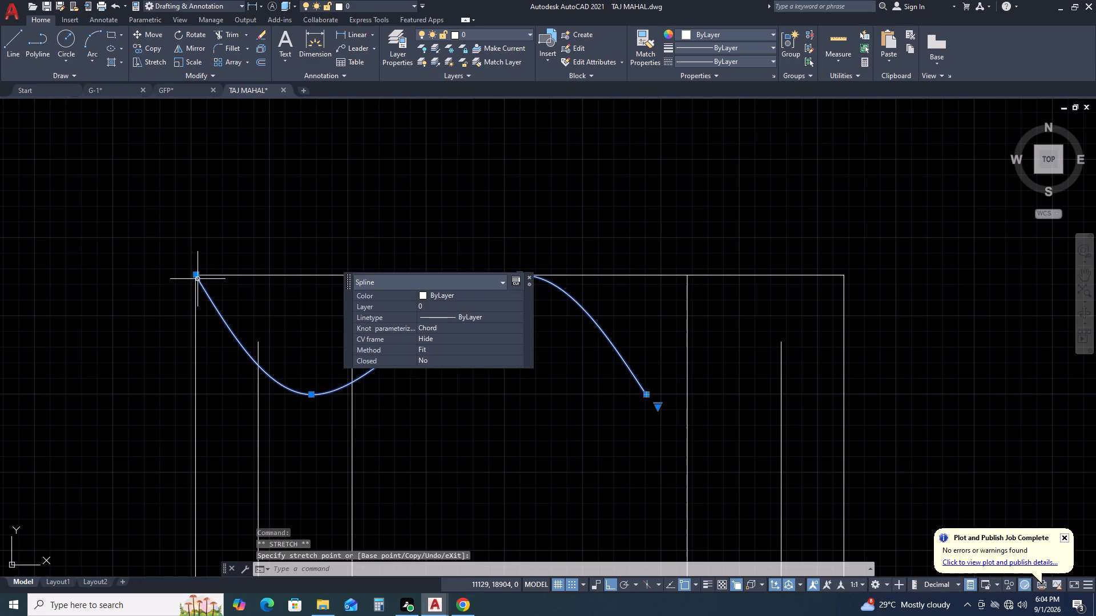
{"action": "scroll", "coordinate": [588, 485], "scroll_direction": "down", "scroll_amount": 1}
{"action": "middle_click_drag", "start_coordinate": [544, 399], "coordinate": [615, 485]}
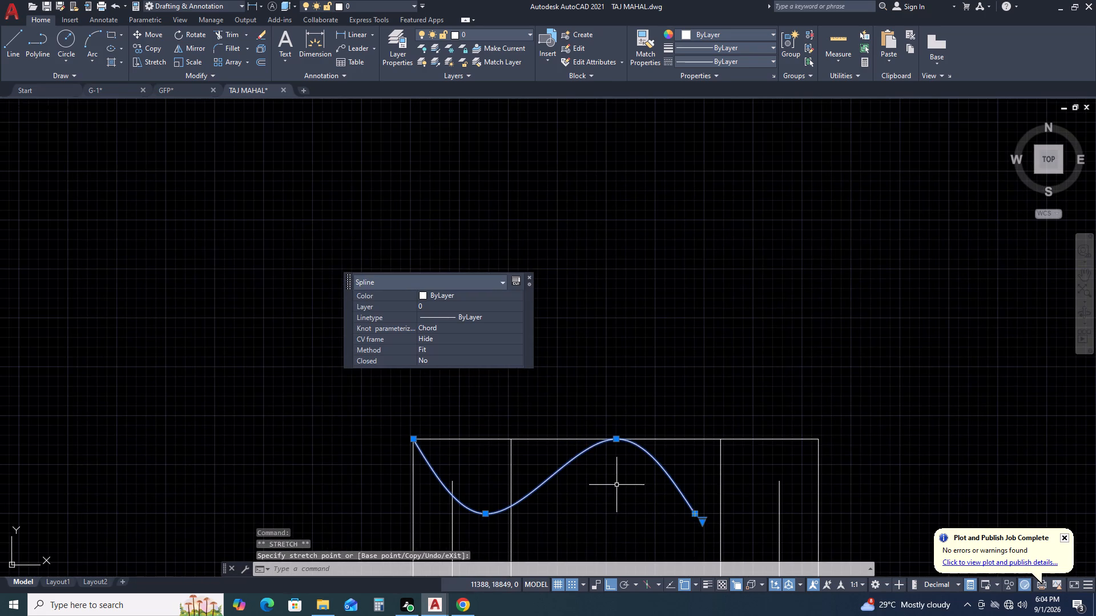
{"action": "key", "text": "Escape"}
Mirror the spline about a vertical axis through its crest on the frame's top line, keeping the source spline.
{"action": "left_click", "coordinate": [582, 464]}
{"action": "left_click", "coordinate": [567, 455]}
{"action": "middle_click_drag", "start_coordinate": [547, 484], "coordinate": [534, 499]}
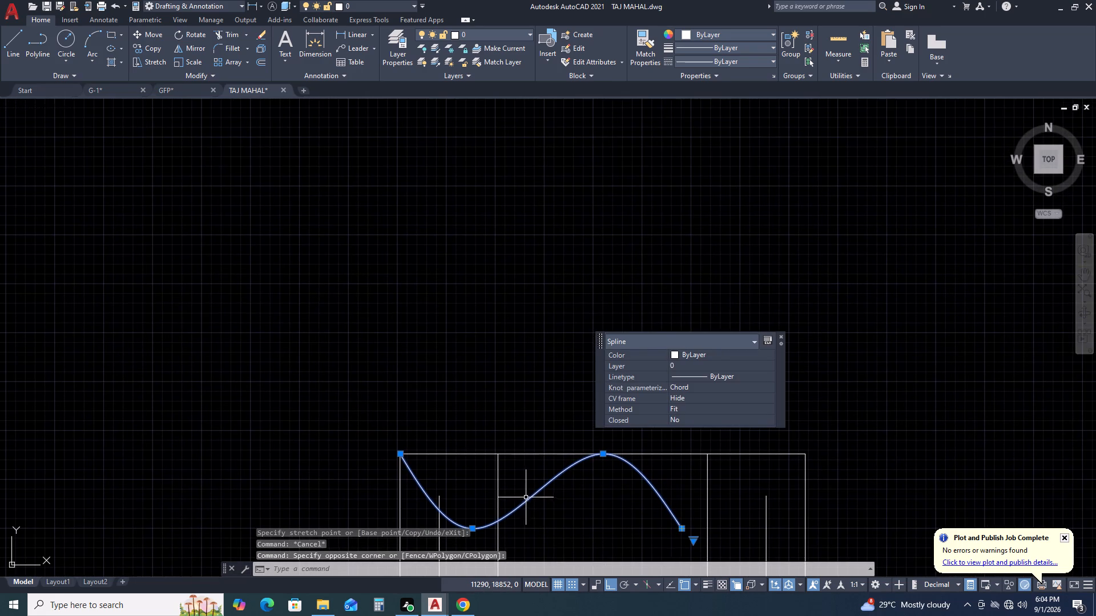
{"action": "type", "text": "MI"}
{"action": "key", "text": "space"}
{"action": "left_click", "coordinate": [605, 453]}
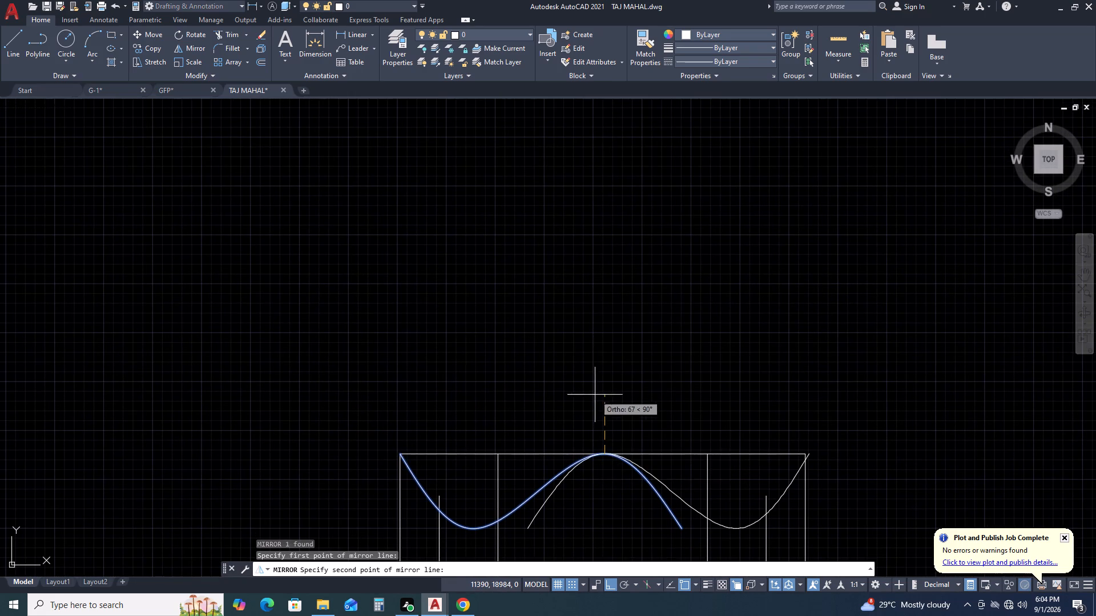
{"action": "left_click", "coordinate": [576, 335]}
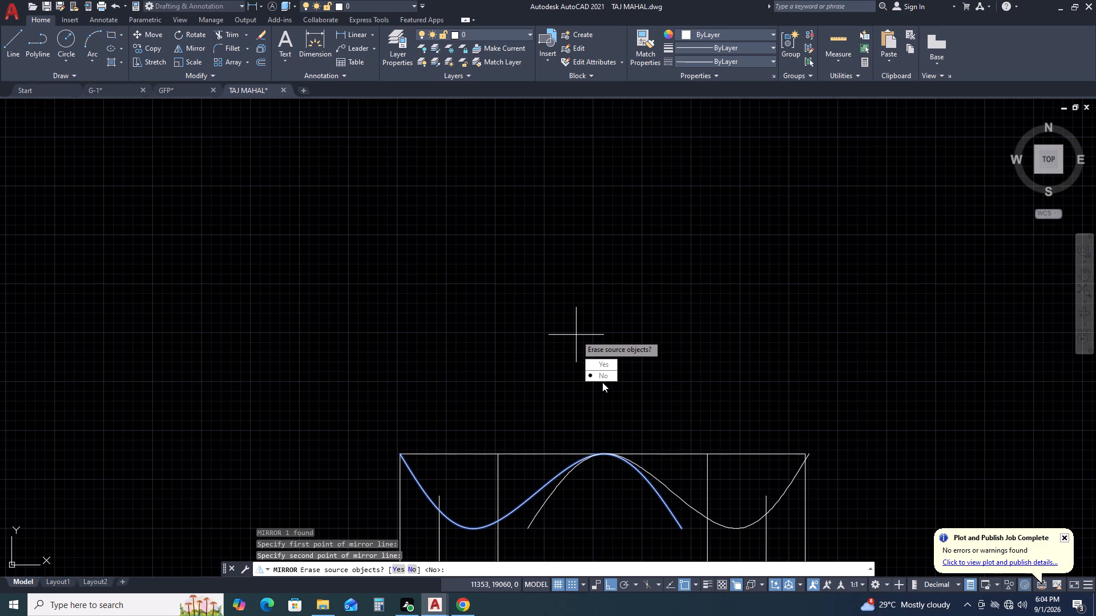
{"action": "left_click", "coordinate": [602, 382]}
{"action": "left_click_drag", "start_coordinate": [631, 424], "coordinate": [602, 382]}
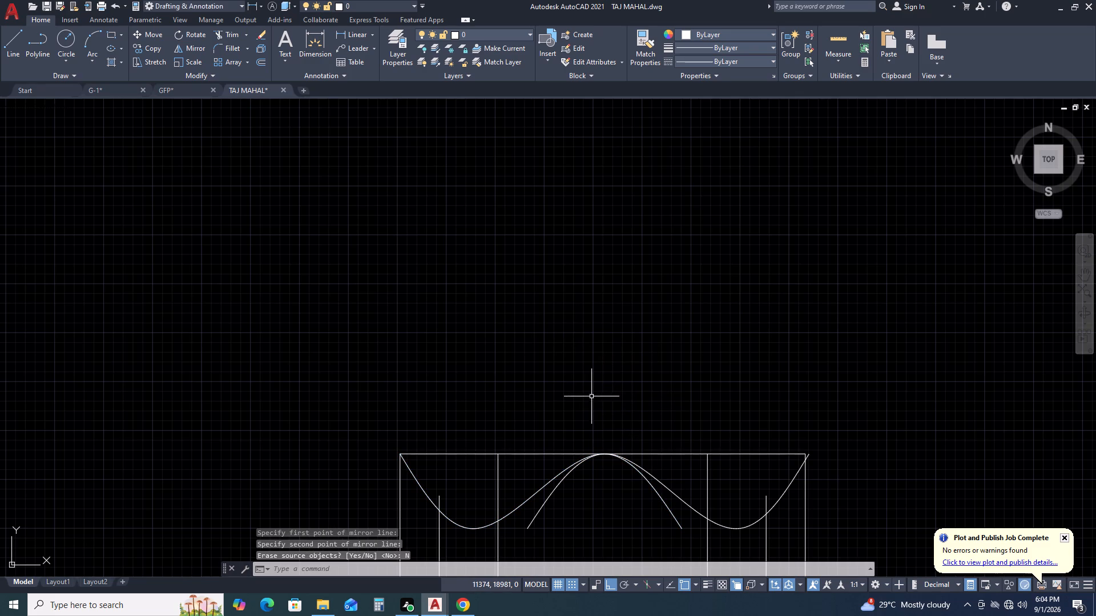
Trim the two steep inner tails of the overlapping splines below the crest.
{"action": "key", "text": "t"}
{"action": "key", "text": "r"}
{"action": "key", "text": "space"}
{"action": "left_click", "coordinate": [571, 472]}
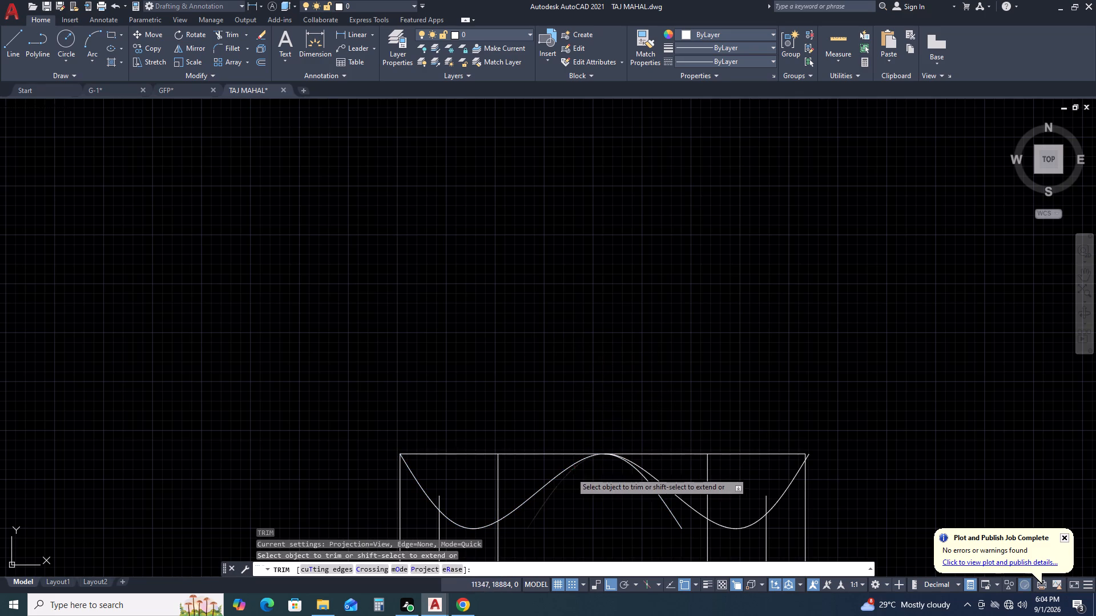
{"action": "left_click", "coordinate": [662, 496]}
{"action": "scroll", "coordinate": [642, 273], "scroll_direction": "down", "scroll_amount": 1}
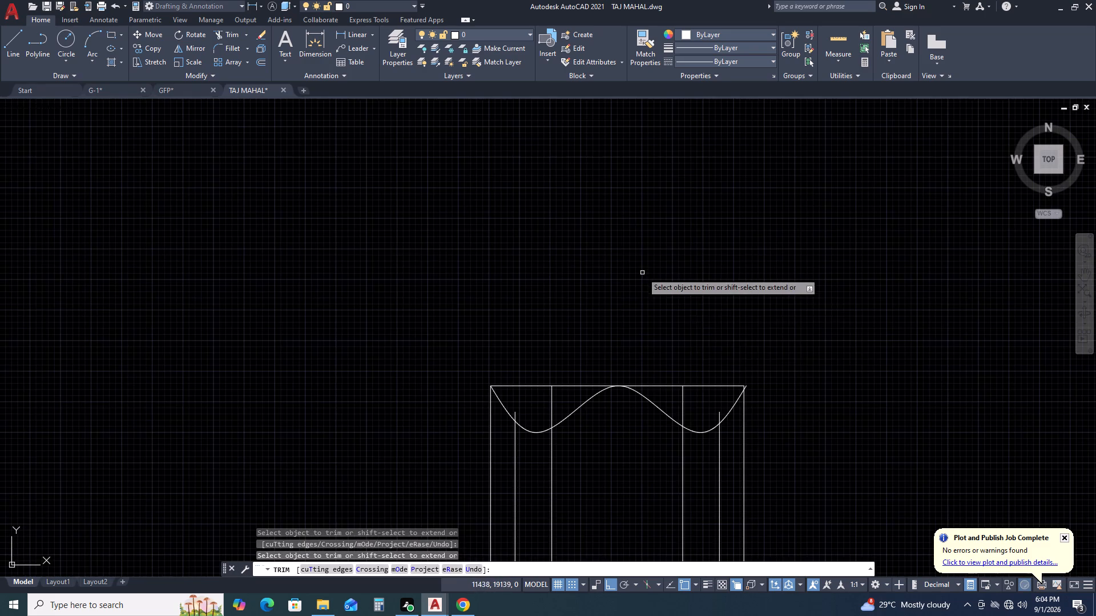
{"action": "key", "text": "Escape"}
Stretch the mirrored spline's right end point to the top right corner of the column frame.
{"action": "scroll", "coordinate": [715, 409], "scroll_direction": "up", "scroll_amount": 2}
{"action": "key", "text": "space"}
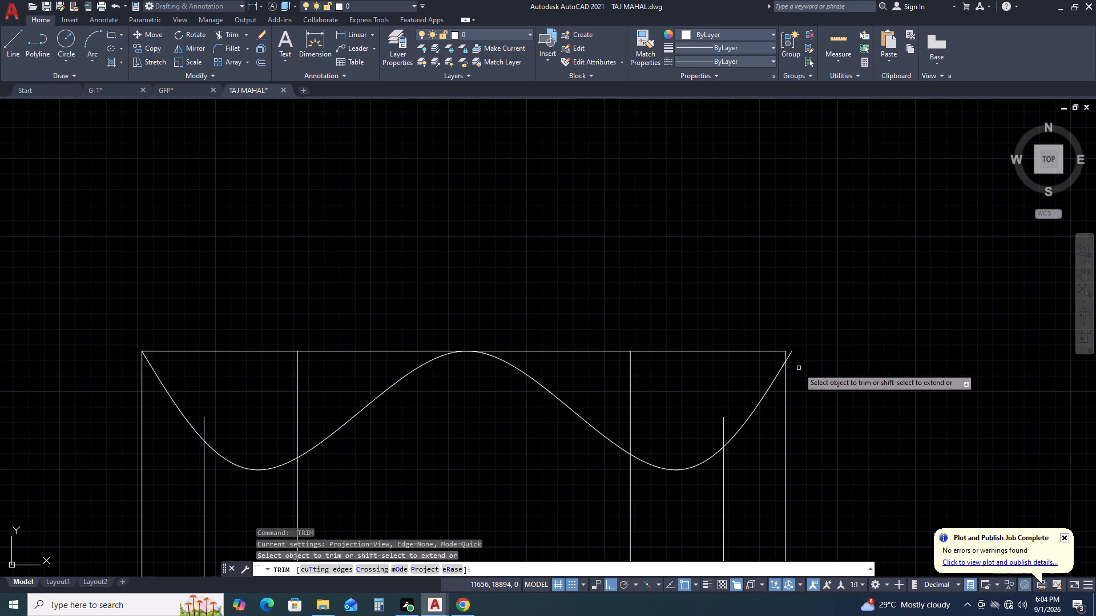
{"action": "key", "text": "Escape"}
{"action": "scroll", "coordinate": [795, 362], "scroll_direction": "up", "scroll_amount": 2}
{"action": "left_click_drag", "start_coordinate": [785, 350], "coordinate": [784, 343]}
{"action": "left_click", "coordinate": [776, 322]}
{"action": "left_click", "coordinate": [783, 337]}
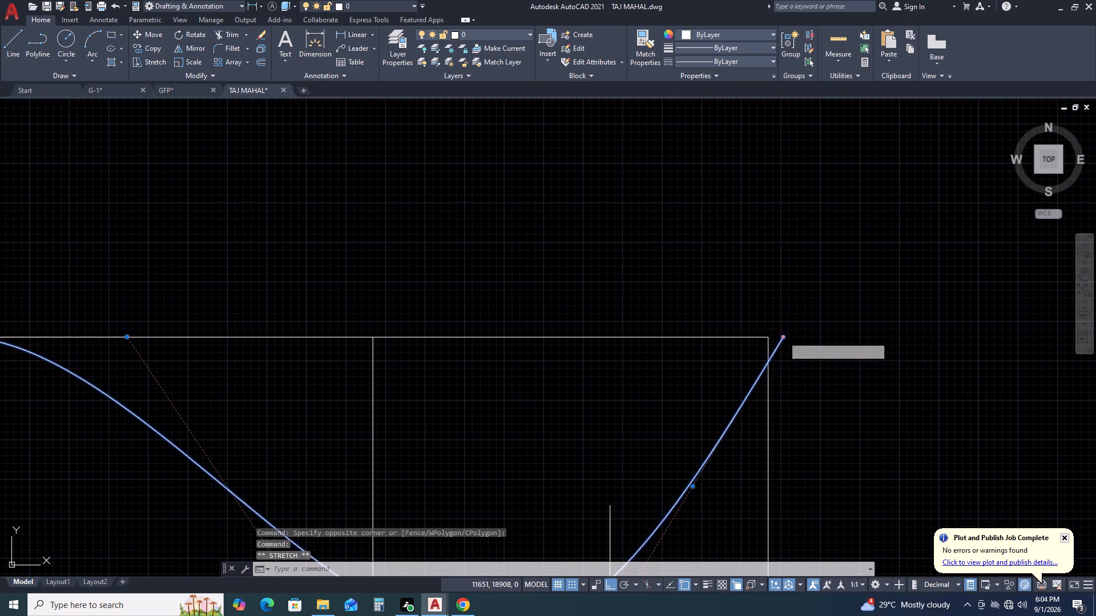
{"action": "left_click", "coordinate": [767, 335]}
{"action": "key", "text": "Escape"}
Trim the two left inner column lines above the curve and the frame's top line left of the crest.
{"action": "scroll", "coordinate": [682, 356], "scroll_direction": "down", "scroll_amount": 3}
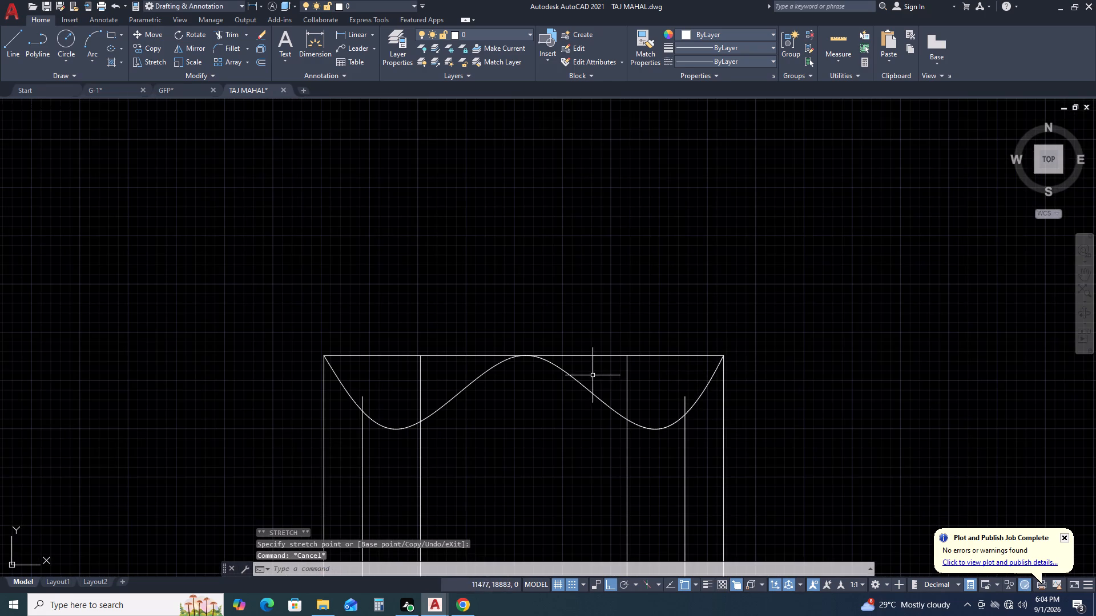
{"action": "middle_click_drag", "start_coordinate": [623, 380], "coordinate": [692, 371]}
{"action": "key", "text": "t"}
{"action": "key", "text": "r"}
{"action": "key", "text": "space"}
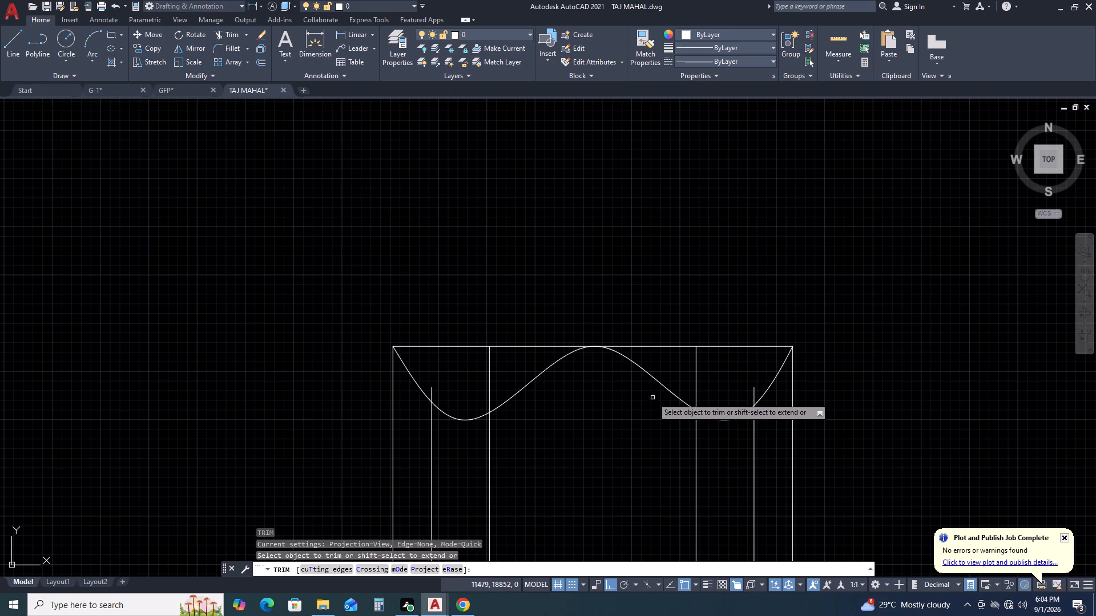
{"action": "scroll", "coordinate": [433, 399], "scroll_direction": "up", "scroll_amount": 1}
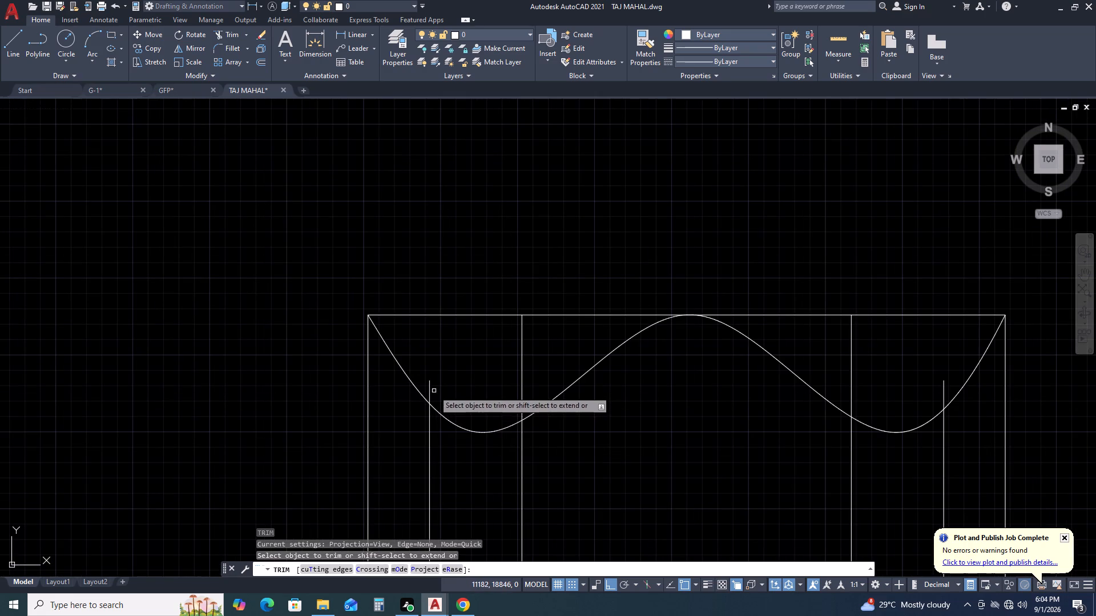
{"action": "left_click", "coordinate": [434, 391]}
{"action": "left_click", "coordinate": [426, 383]}
{"action": "left_click", "coordinate": [604, 284]}
{"action": "left_click", "coordinate": [519, 354]}
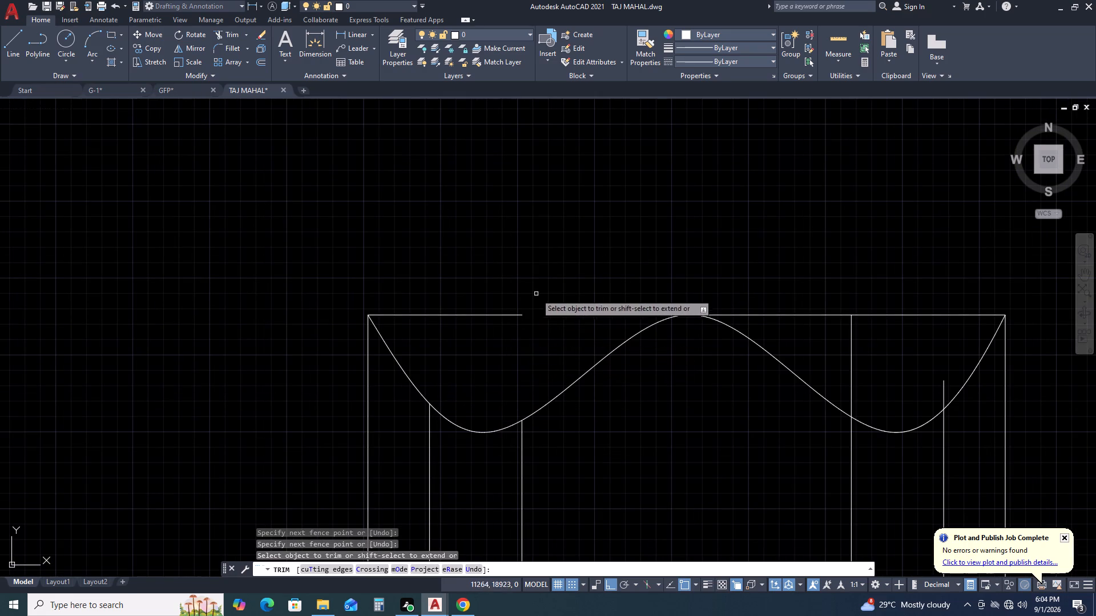
{"action": "left_click", "coordinate": [537, 292]}
{"action": "left_click", "coordinate": [482, 366]}
Trim the two right inner column lines above the curve and the frame's top line right of the crest.
{"action": "left_click", "coordinate": [912, 295]}
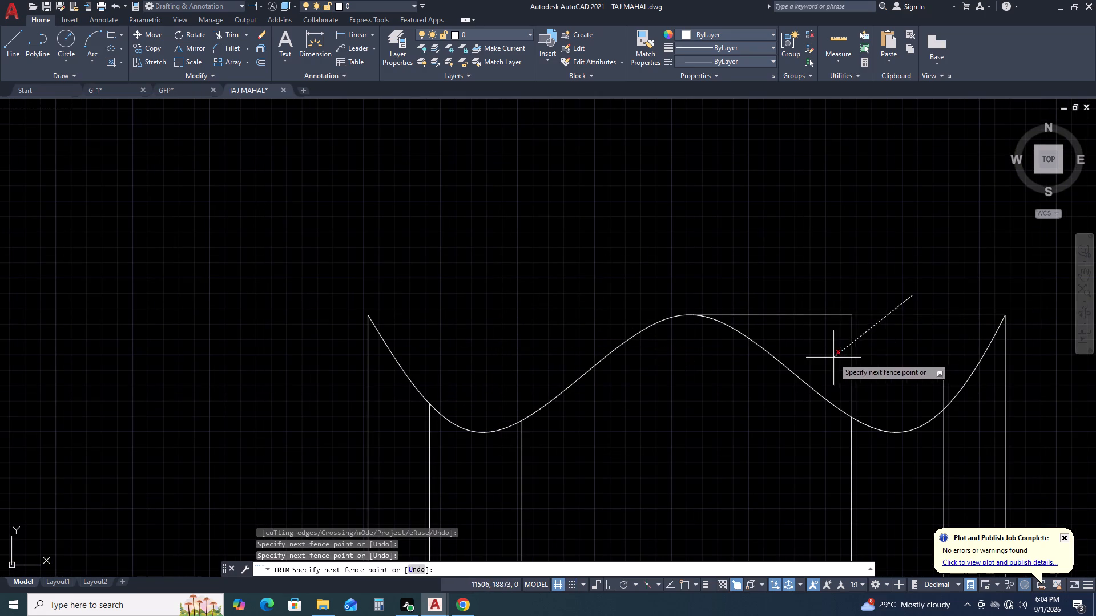
{"action": "left_click", "coordinate": [833, 358]}
{"action": "left_click", "coordinate": [802, 307]}
{"action": "left_click", "coordinate": [860, 356]}
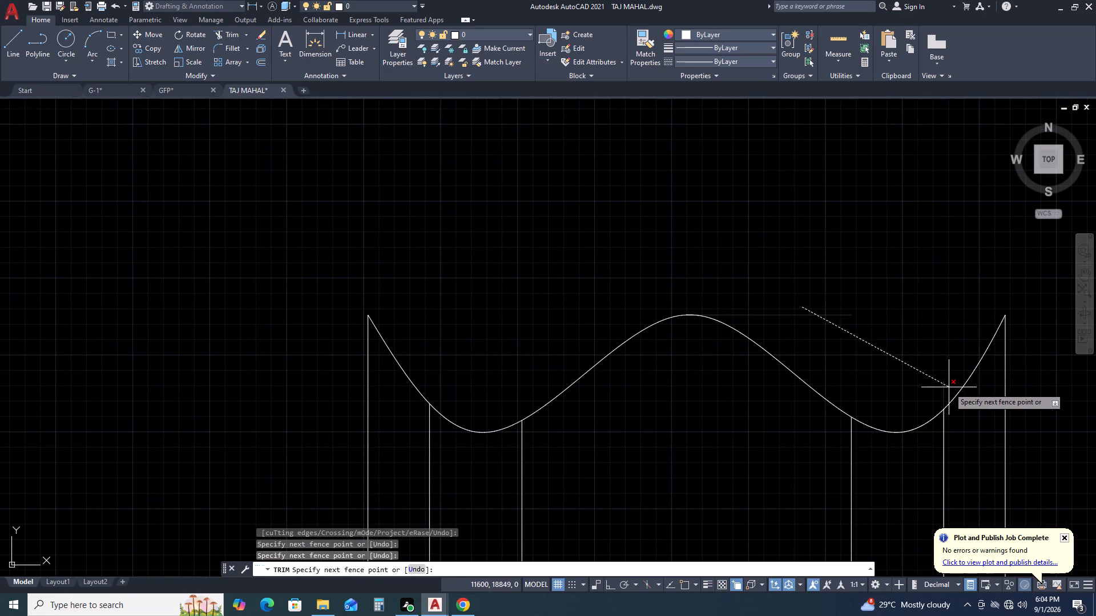
{"action": "left_click", "coordinate": [948, 387]}
{"action": "scroll", "coordinate": [789, 331], "scroll_direction": "down", "scroll_amount": 3}
{"action": "middle_click_drag", "start_coordinate": [740, 250], "coordinate": [599, 313]}
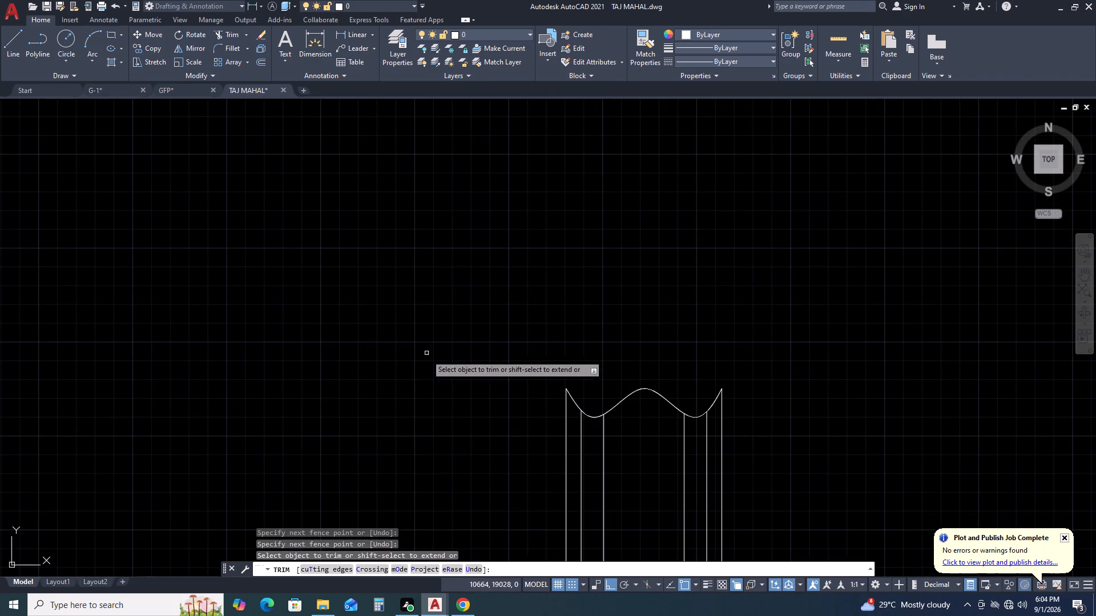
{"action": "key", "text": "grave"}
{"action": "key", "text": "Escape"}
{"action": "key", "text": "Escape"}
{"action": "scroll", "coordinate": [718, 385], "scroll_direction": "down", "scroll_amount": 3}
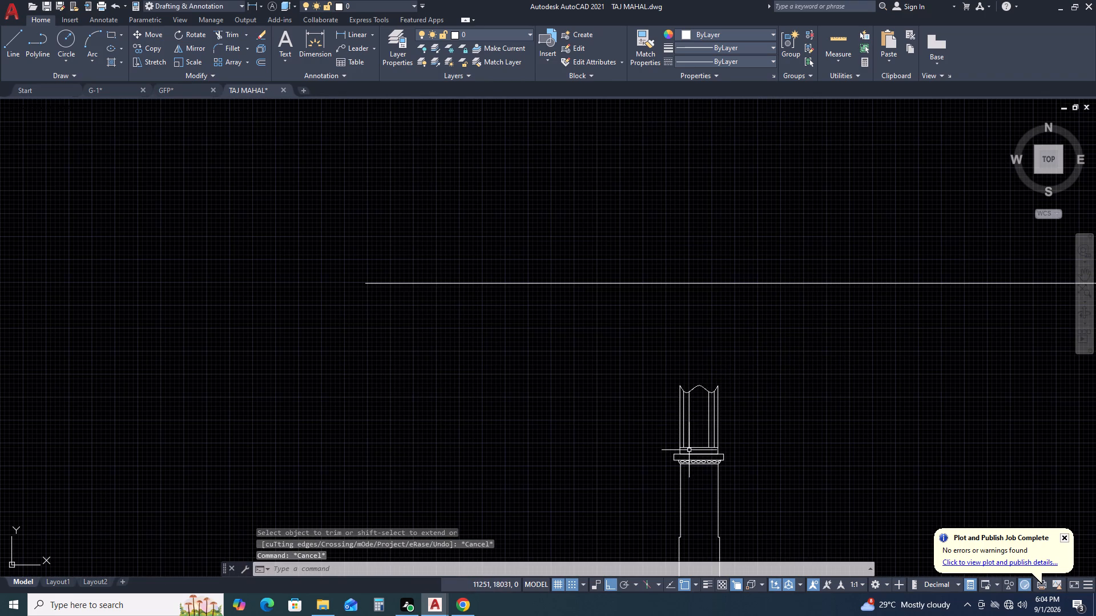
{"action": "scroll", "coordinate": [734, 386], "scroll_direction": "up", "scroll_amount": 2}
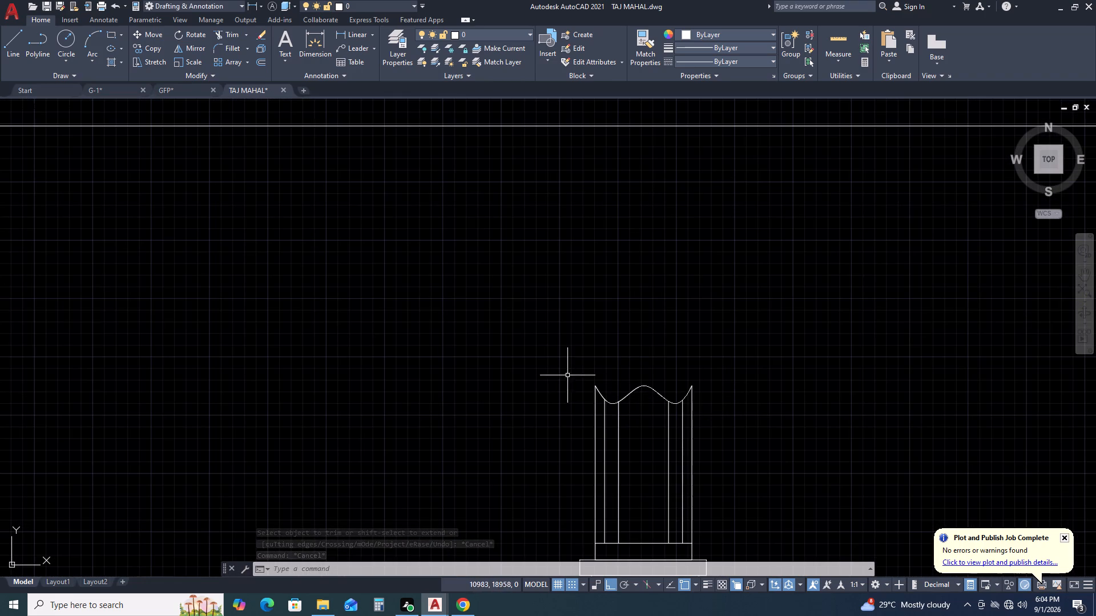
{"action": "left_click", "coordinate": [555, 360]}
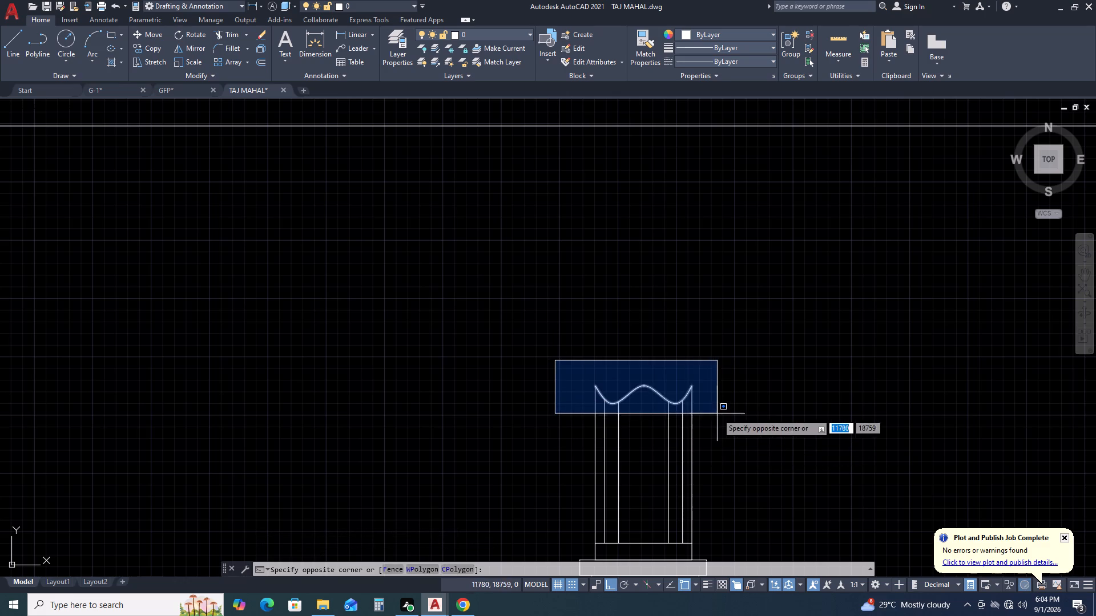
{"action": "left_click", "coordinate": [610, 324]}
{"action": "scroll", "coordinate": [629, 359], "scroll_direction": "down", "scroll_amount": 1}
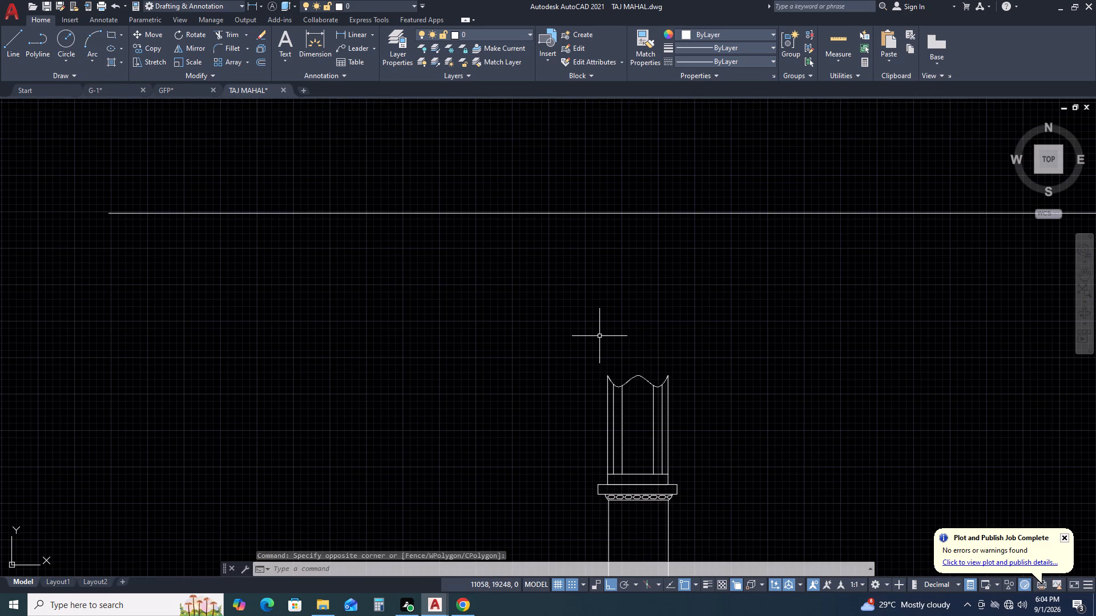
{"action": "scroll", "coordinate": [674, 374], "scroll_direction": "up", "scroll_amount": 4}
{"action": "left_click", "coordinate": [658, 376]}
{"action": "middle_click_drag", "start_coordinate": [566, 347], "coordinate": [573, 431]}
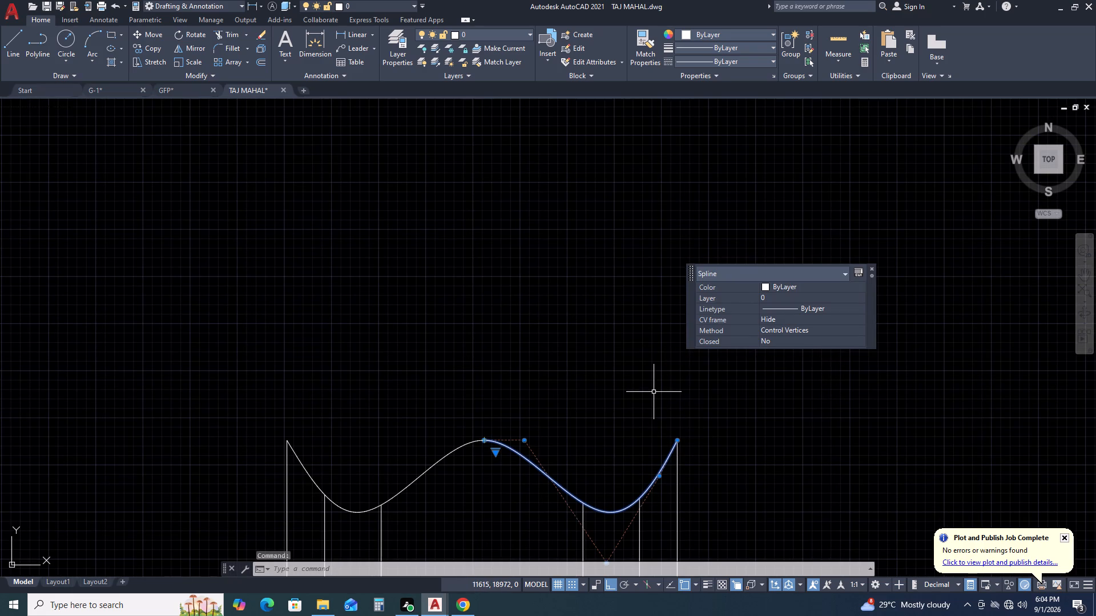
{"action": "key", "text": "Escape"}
Draw a horizontal line just above the wavy curve's crest, slightly wider than the column frame.
{"action": "key", "text": "l"}
{"action": "key", "text": "space"}
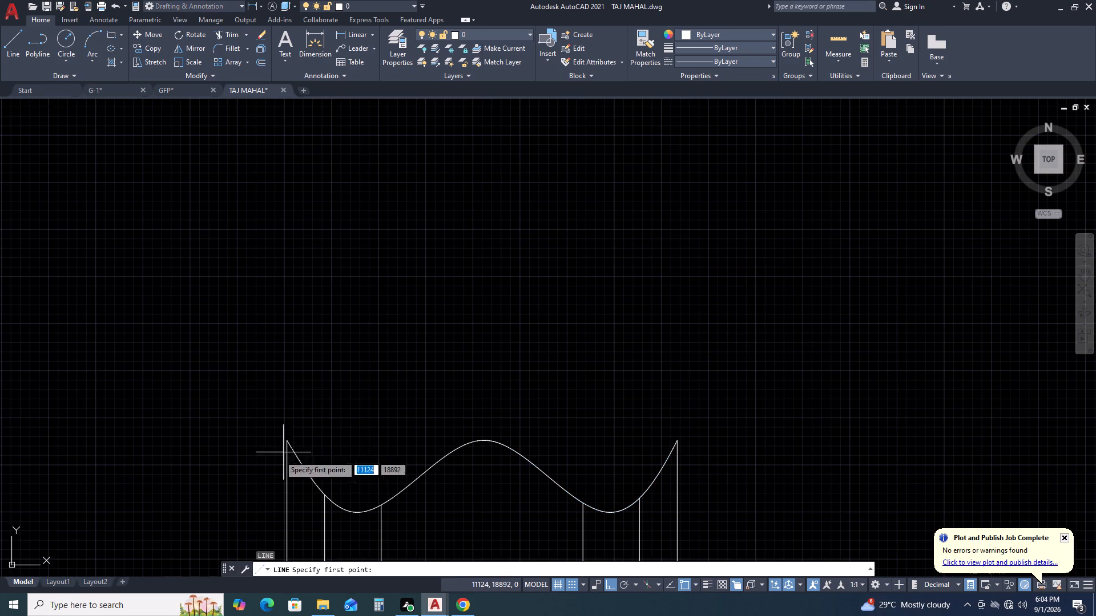
{"action": "left_click", "coordinate": [283, 419]}
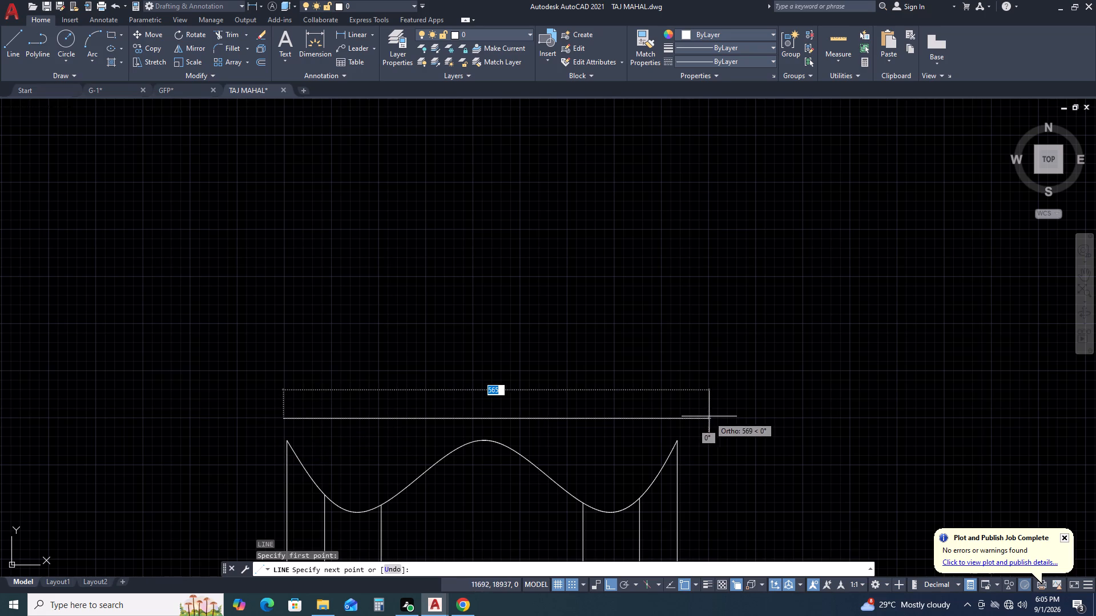
{"action": "left_click", "coordinate": [687, 413]}
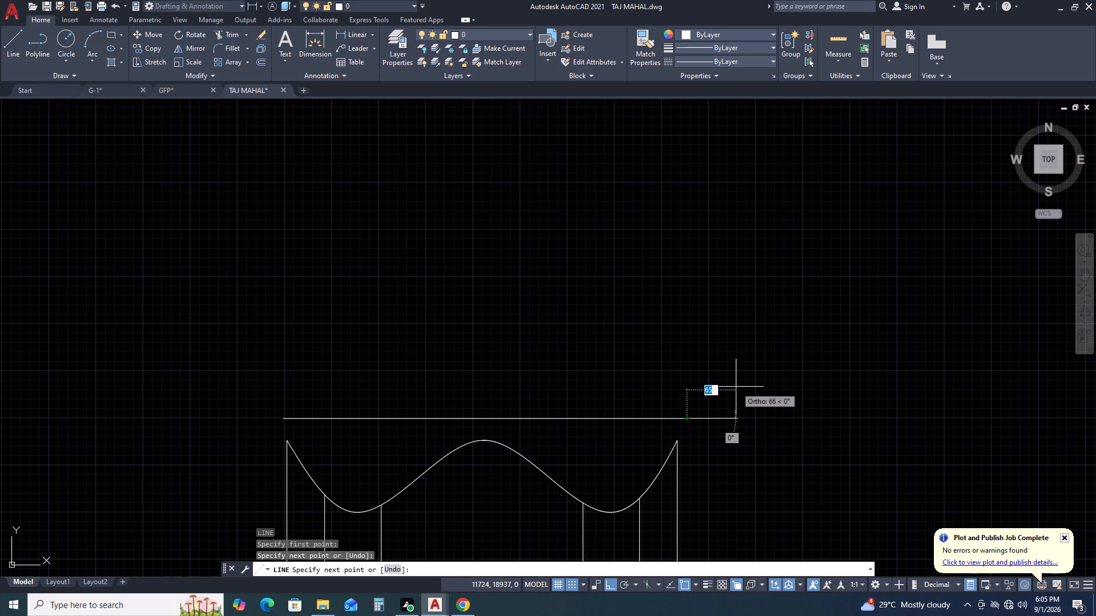
{"action": "key", "text": "Escape"}
Stretch the outer end points of the two wavy splines up to the new horizontal line.
{"action": "scroll", "coordinate": [695, 439], "scroll_direction": "up", "scroll_amount": 1}
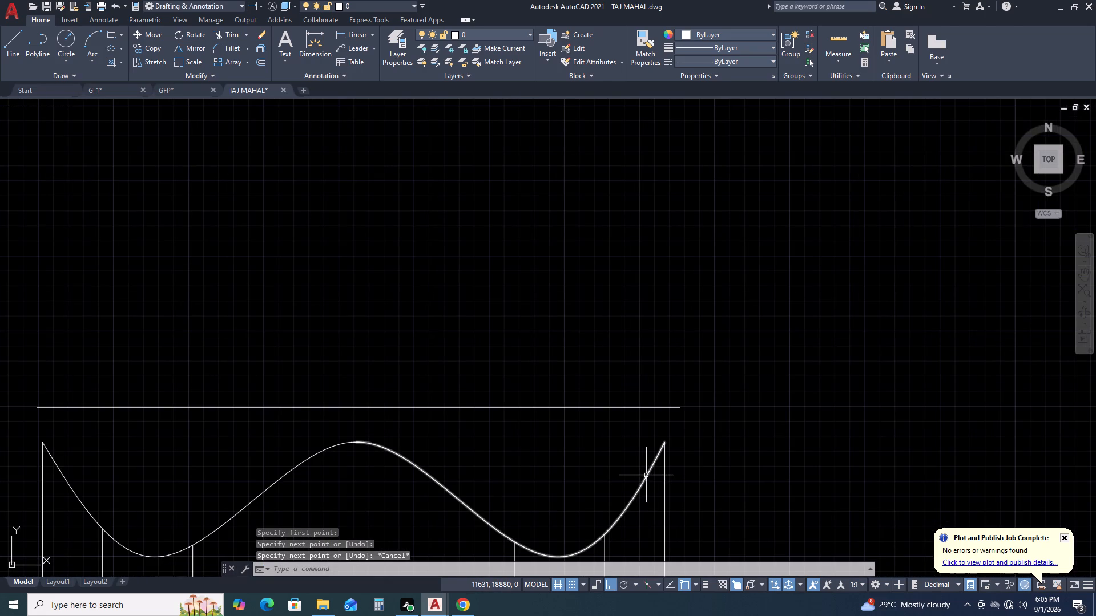
{"action": "left_click", "coordinate": [646, 475]}
{"action": "scroll", "coordinate": [666, 455], "scroll_direction": "up", "scroll_amount": 2}
{"action": "left_click", "coordinate": [660, 425]}
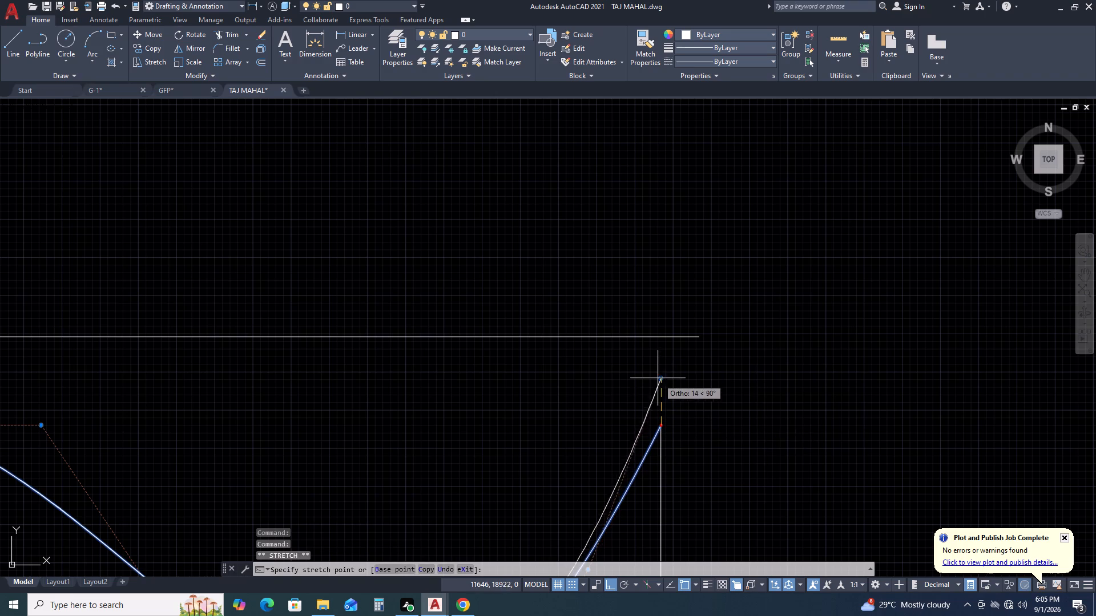
{"action": "left_click", "coordinate": [662, 338]}
{"action": "scroll", "coordinate": [706, 459], "scroll_direction": "down", "scroll_amount": 3}
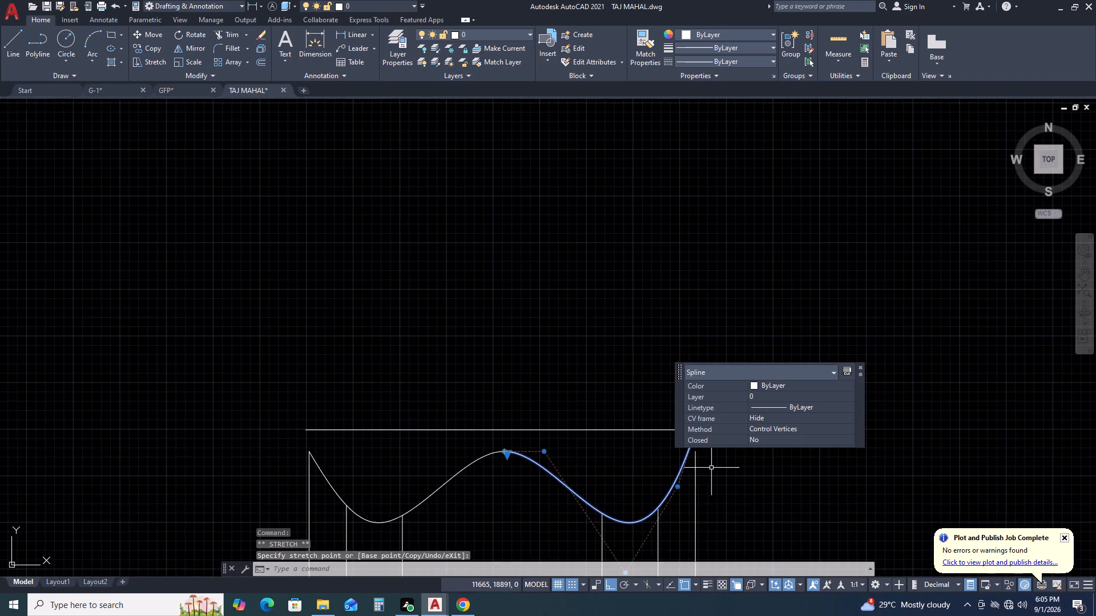
{"action": "middle_click_drag", "start_coordinate": [507, 440], "coordinate": [694, 289]}
{"action": "left_click", "coordinate": [506, 307]}
{"action": "left_click", "coordinate": [496, 319]}
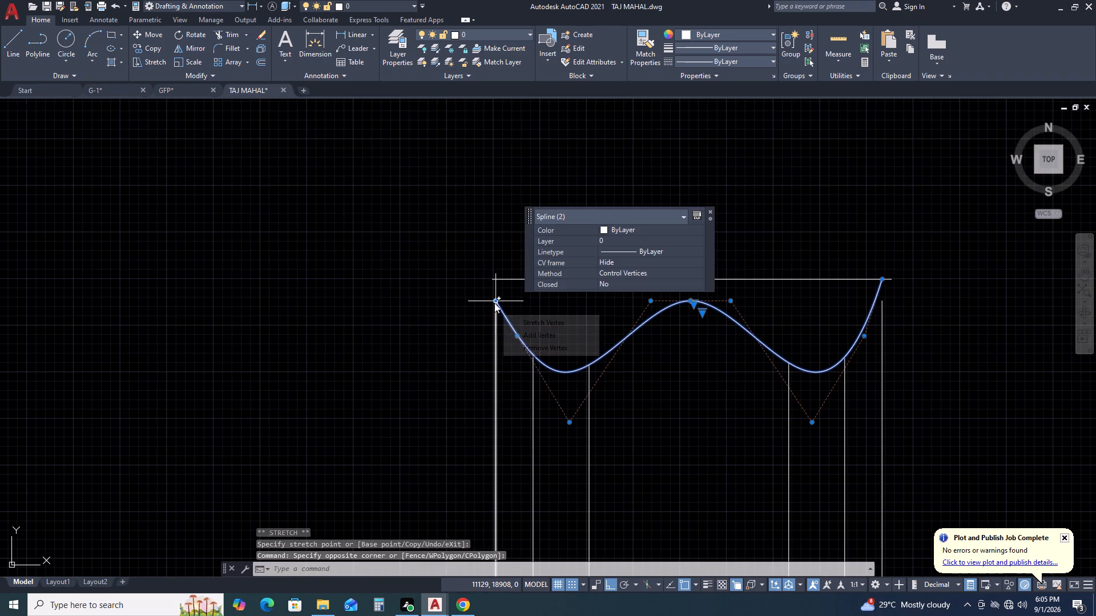
{"action": "left_click", "coordinate": [494, 303]}
{"action": "left_click", "coordinate": [493, 279]}
{"action": "key", "text": "Escape"}
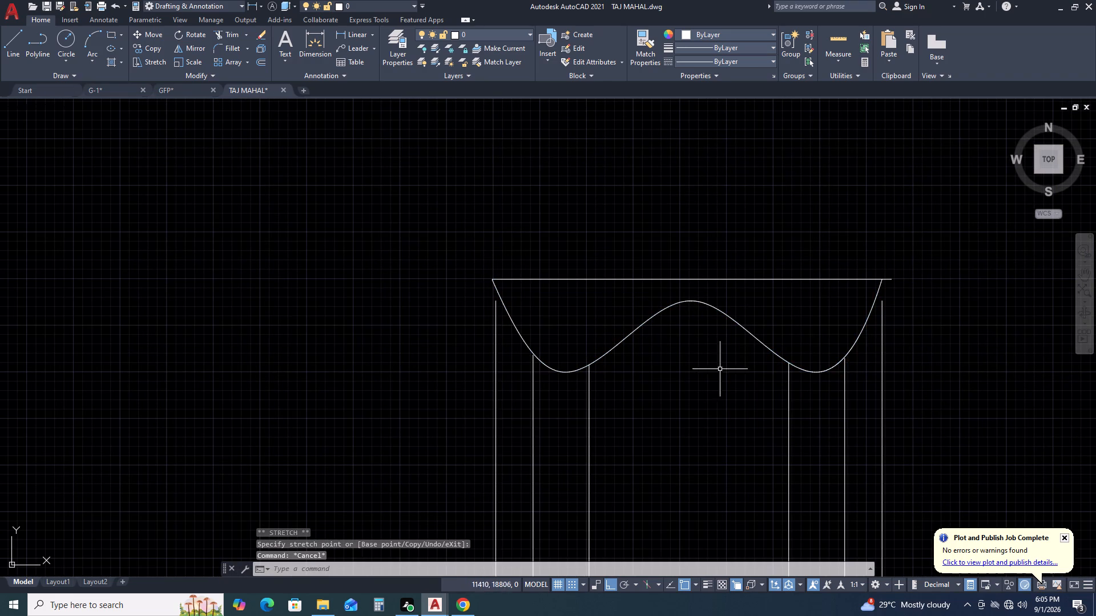
Extend the right and left outer column lines up to the horizontal line above the curve.
{"action": "key", "text": "e"}
{"action": "key", "text": "x"}
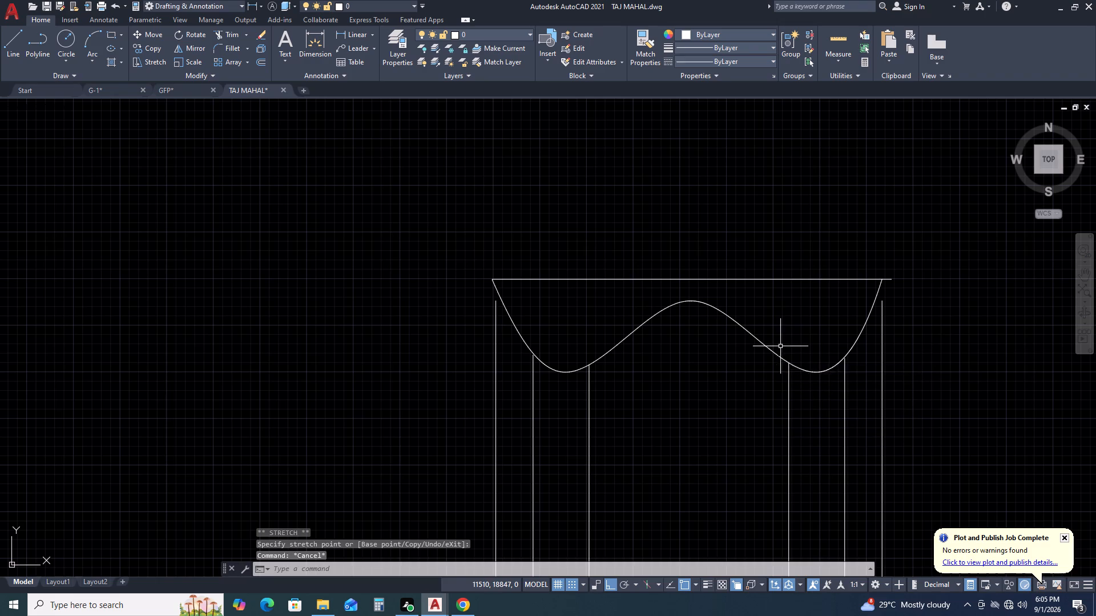
{"action": "key", "text": "space"}
{"action": "left_click", "coordinate": [881, 326]}
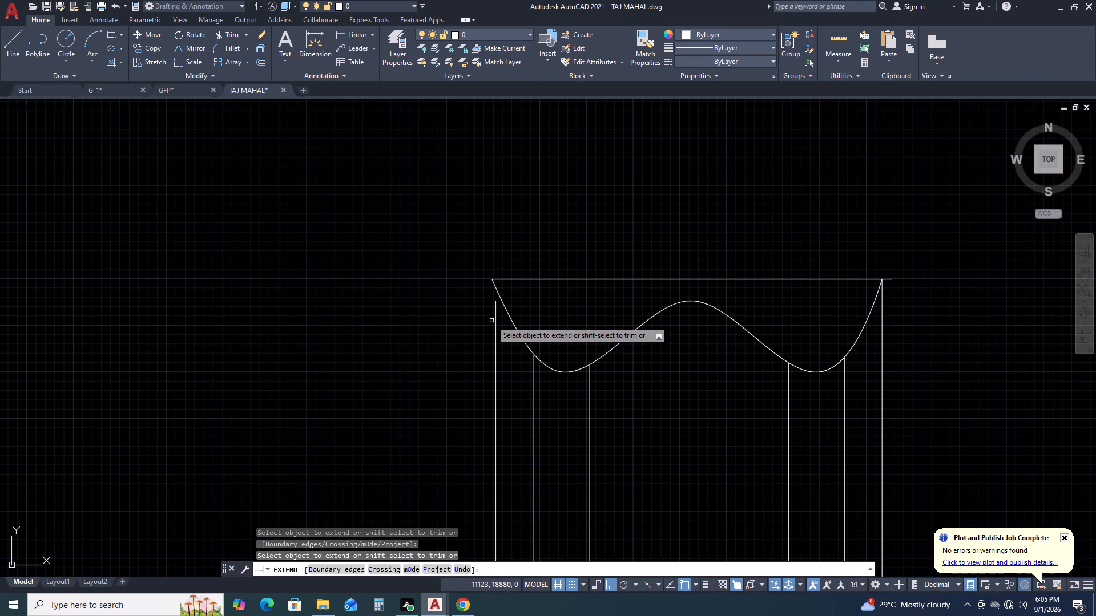
{"action": "left_click", "coordinate": [497, 316]}
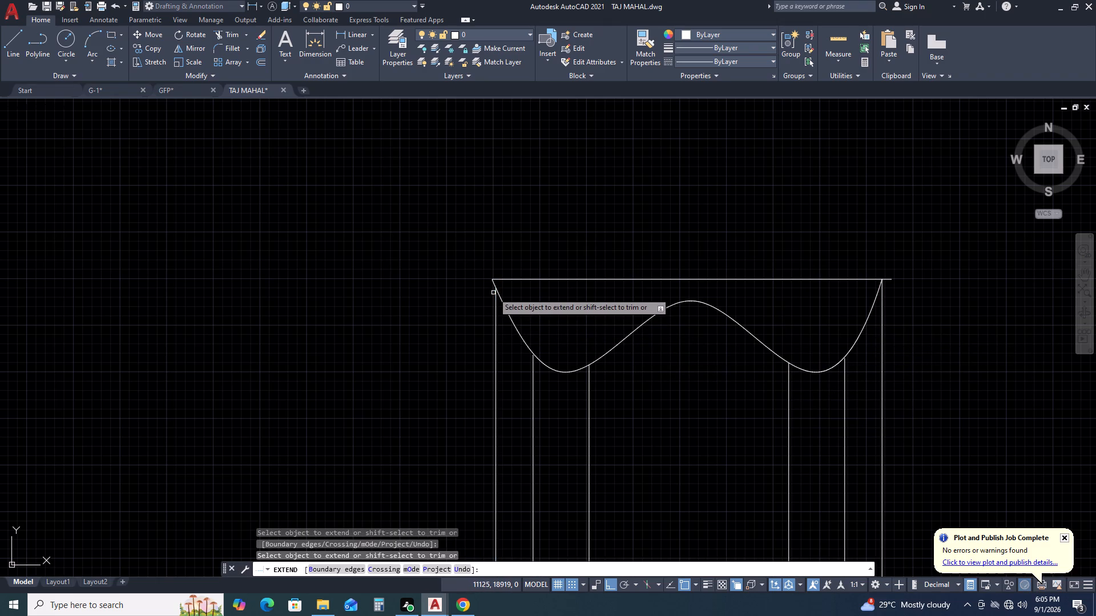
{"action": "left_click", "coordinate": [497, 308]}
{"action": "key", "text": "Escape"}
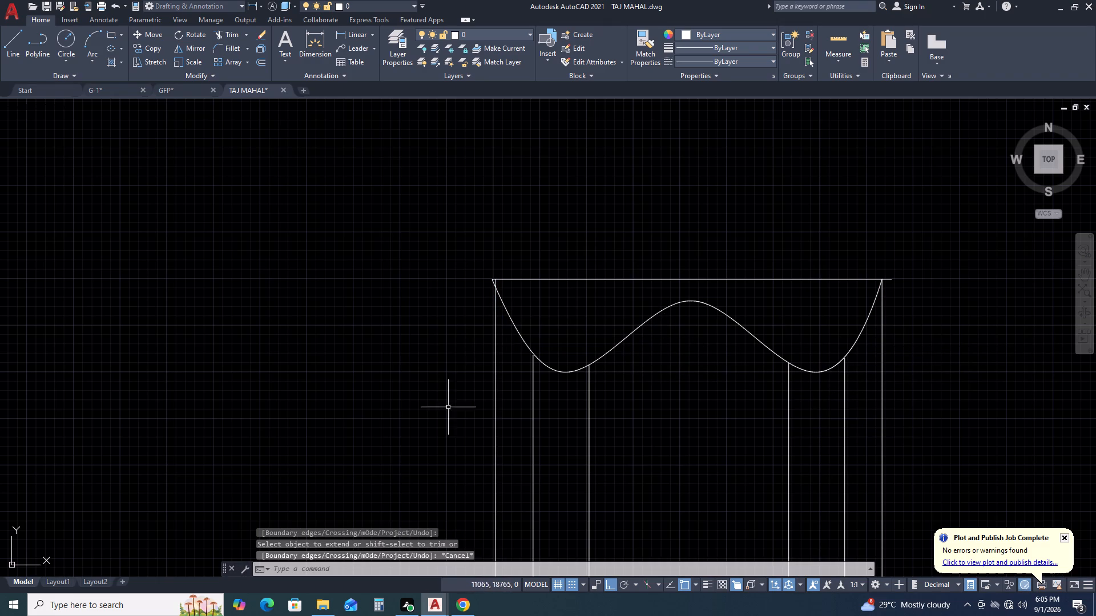
Stretch the left spline's upper end point to the top of the left outer column line.
{"action": "middle_click_drag", "start_coordinate": [829, 327], "coordinate": [804, 450]}
{"action": "scroll", "coordinate": [521, 441], "scroll_direction": "up", "scroll_amount": 2}
{"action": "left_click_drag", "start_coordinate": [455, 368], "coordinate": [449, 370]}
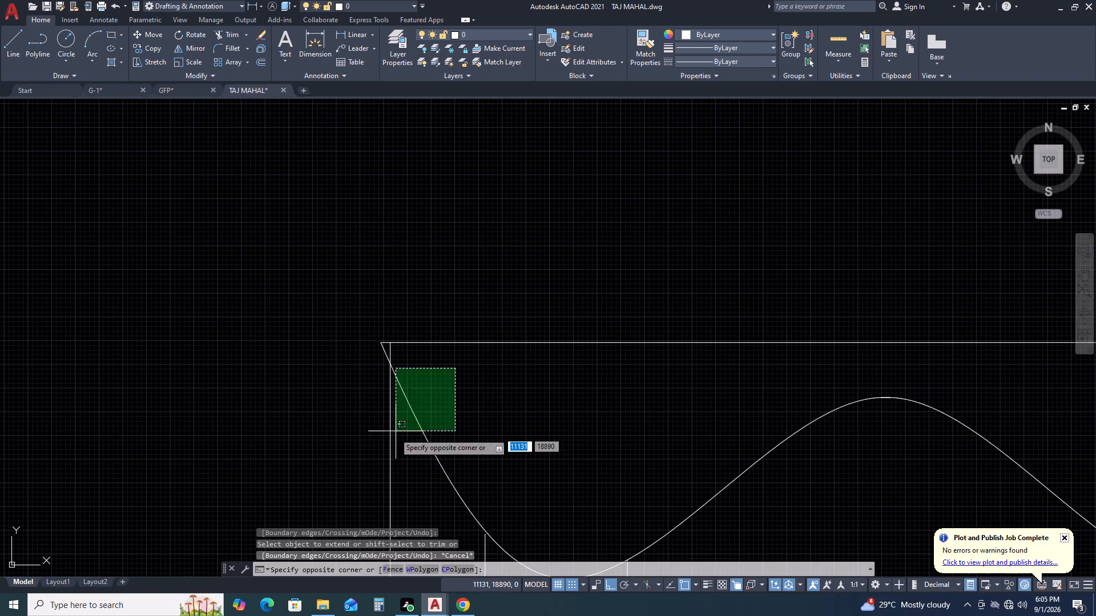
{"action": "left_click", "coordinate": [393, 436]}
{"action": "middle_click_drag", "start_coordinate": [512, 468], "coordinate": [436, 502]}
{"action": "scroll", "coordinate": [299, 396], "scroll_direction": "up", "scroll_amount": 3}
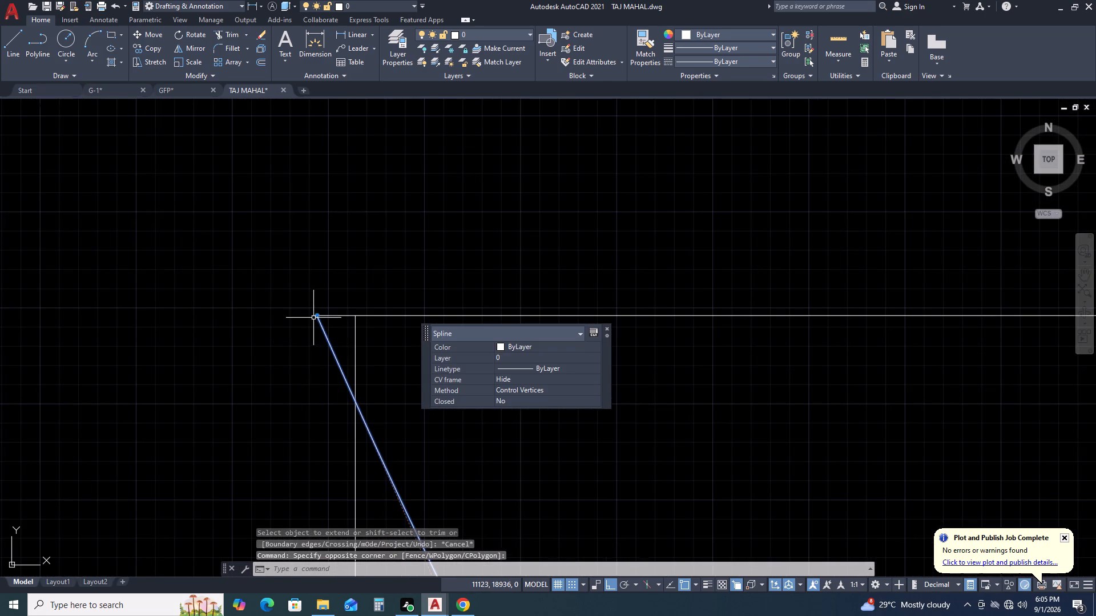
{"action": "left_click", "coordinate": [315, 314]}
{"action": "left_click", "coordinate": [357, 318]}
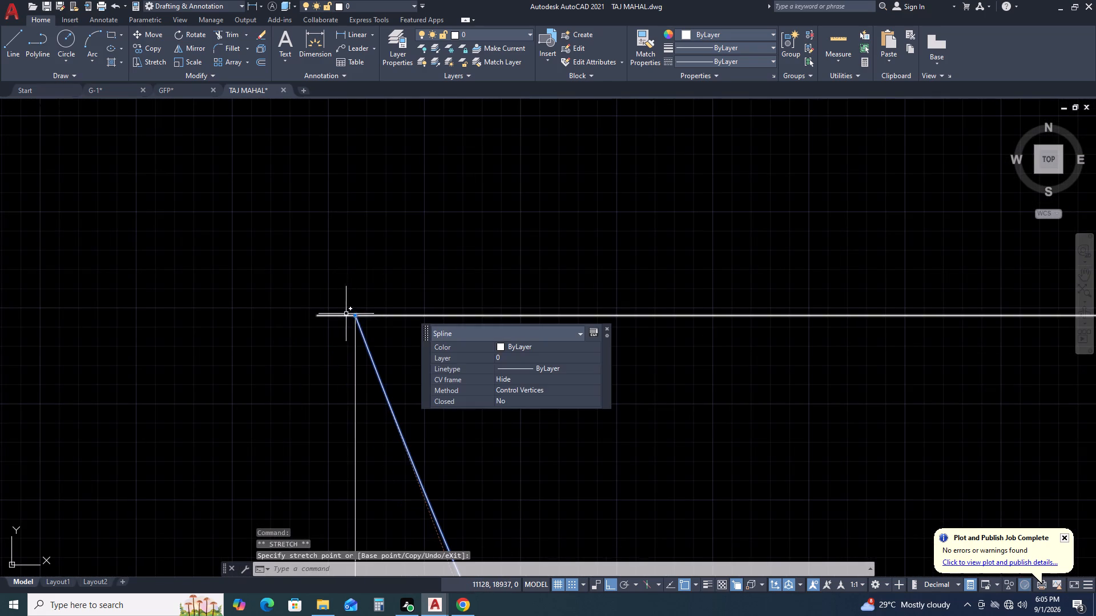
Shorten the horizontal top line's left end to the top of the left outer column line.
{"action": "left_click", "coordinate": [332, 310]}
{"action": "left_click", "coordinate": [324, 322]}
{"action": "left_click", "coordinate": [317, 317]}
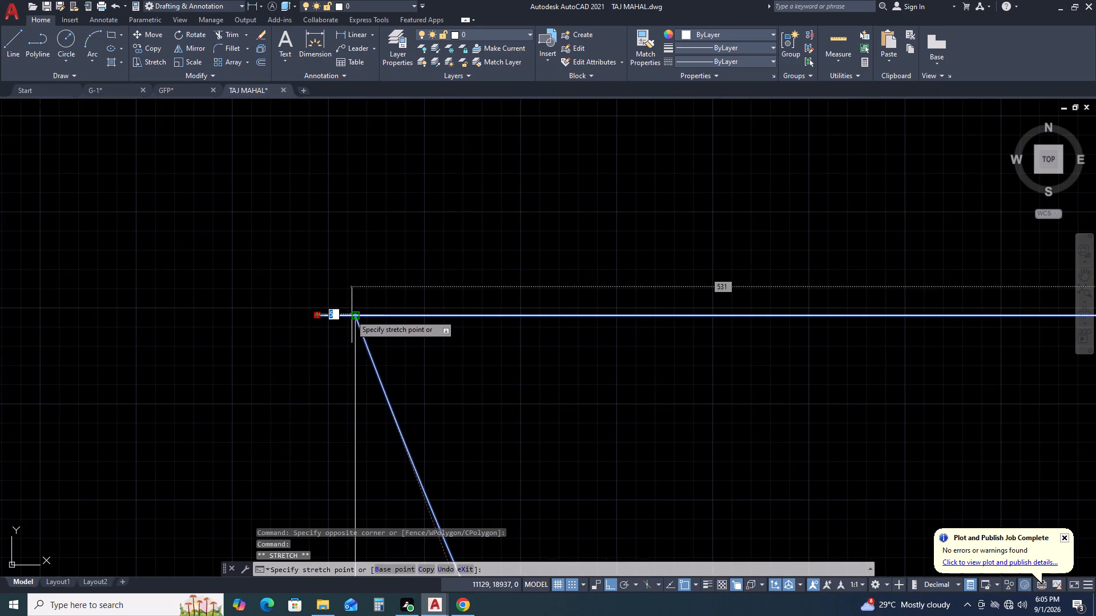
{"action": "double_click", "coordinate": [351, 315]}
{"action": "key", "text": "Escape"}
Shorten the horizontal top line's right end to the top of the right outer column line.
{"action": "scroll", "coordinate": [381, 421], "scroll_direction": "down", "scroll_amount": 4}
{"action": "scroll", "coordinate": [626, 378], "scroll_direction": "down", "scroll_amount": 2}
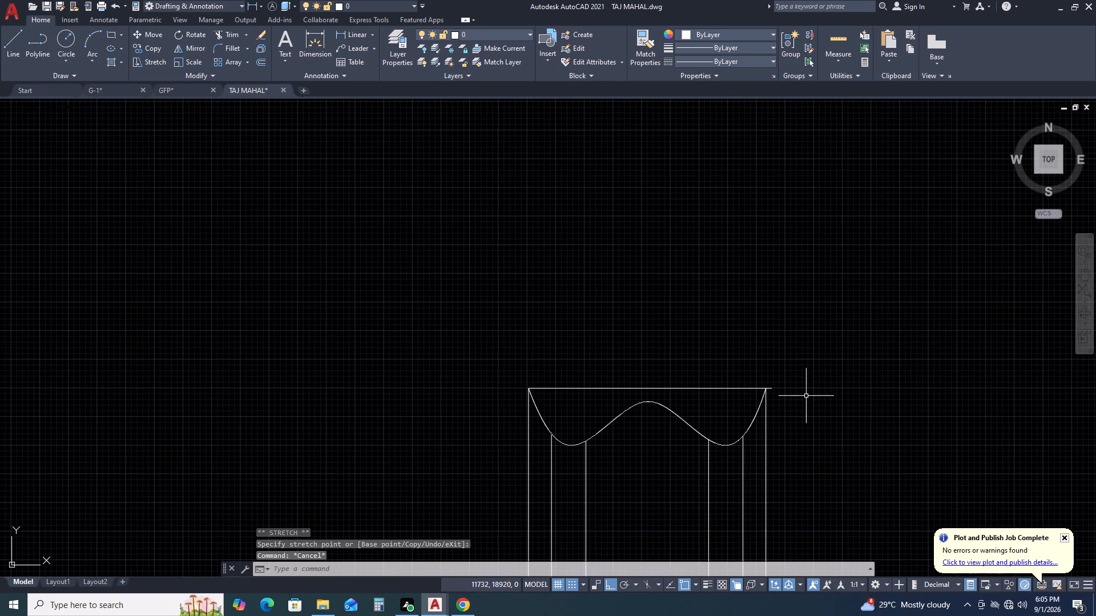
{"action": "scroll", "coordinate": [803, 398], "scroll_direction": "up", "scroll_amount": 2}
{"action": "scroll", "coordinate": [742, 380], "scroll_direction": "up", "scroll_amount": 3}
{"action": "left_click", "coordinate": [681, 341]}
{"action": "left_click", "coordinate": [656, 396]}
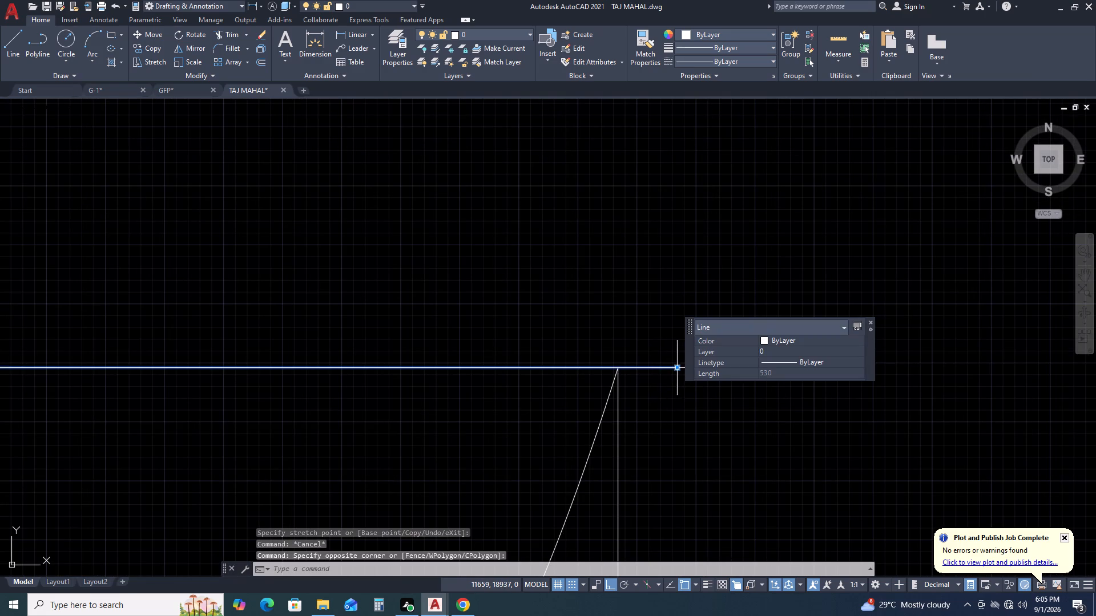
{"action": "left_click", "coordinate": [679, 368]}
{"action": "left_click", "coordinate": [613, 368]}
{"action": "key", "text": "Escape"}
Delete the two stray, nearly vertical polylines standing far to the left of the minaret.
{"action": "scroll", "coordinate": [639, 390], "scroll_direction": "down", "scroll_amount": 2}
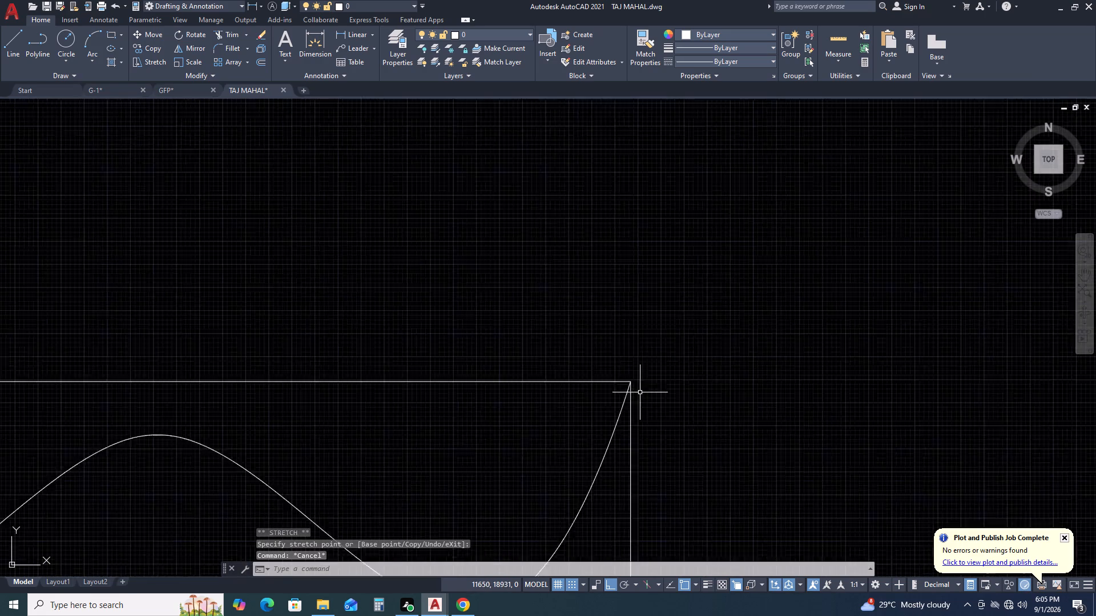
{"action": "scroll", "coordinate": [650, 394], "scroll_direction": "down", "scroll_amount": 3}
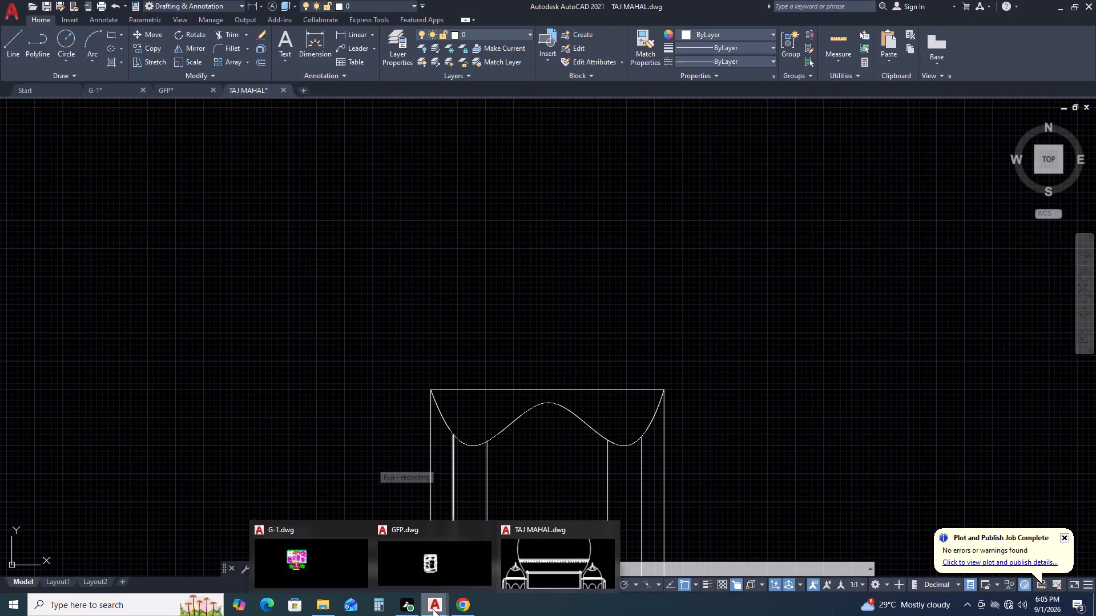
{"action": "middle_click_drag", "start_coordinate": [804, 401], "coordinate": [613, 363]}
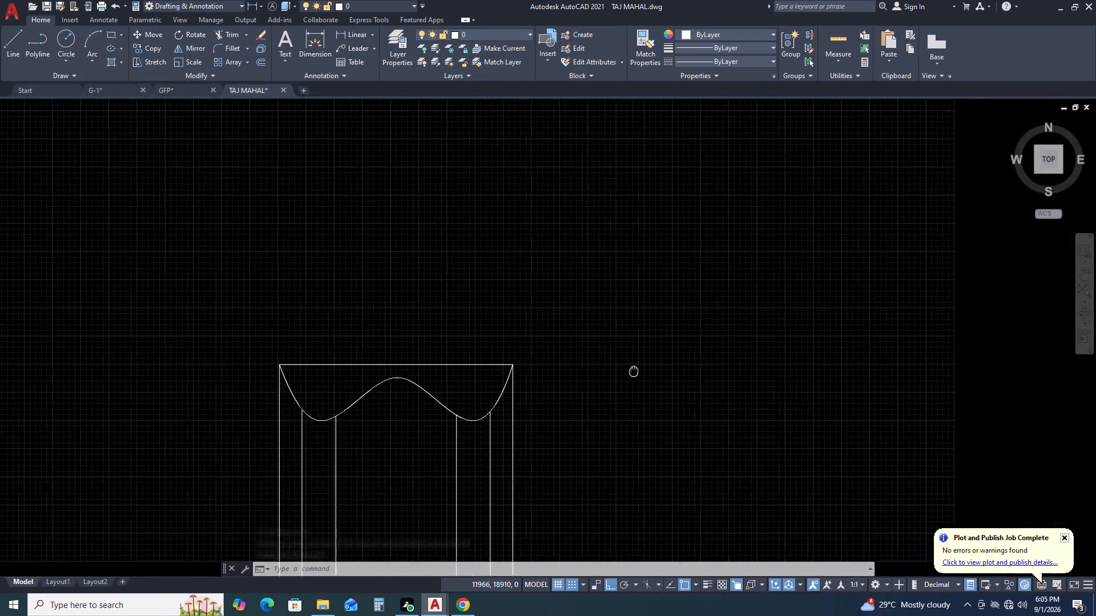
{"action": "middle_click_drag", "start_coordinate": [462, 498], "coordinate": [550, 358]}
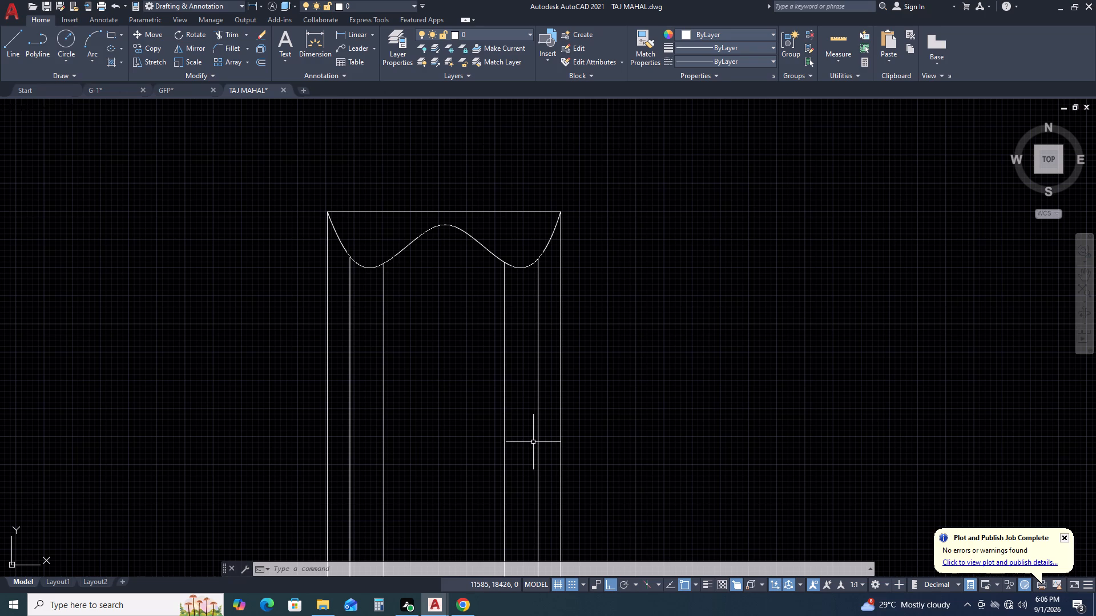
{"action": "scroll", "coordinate": [603, 324], "scroll_direction": "down", "scroll_amount": 2}
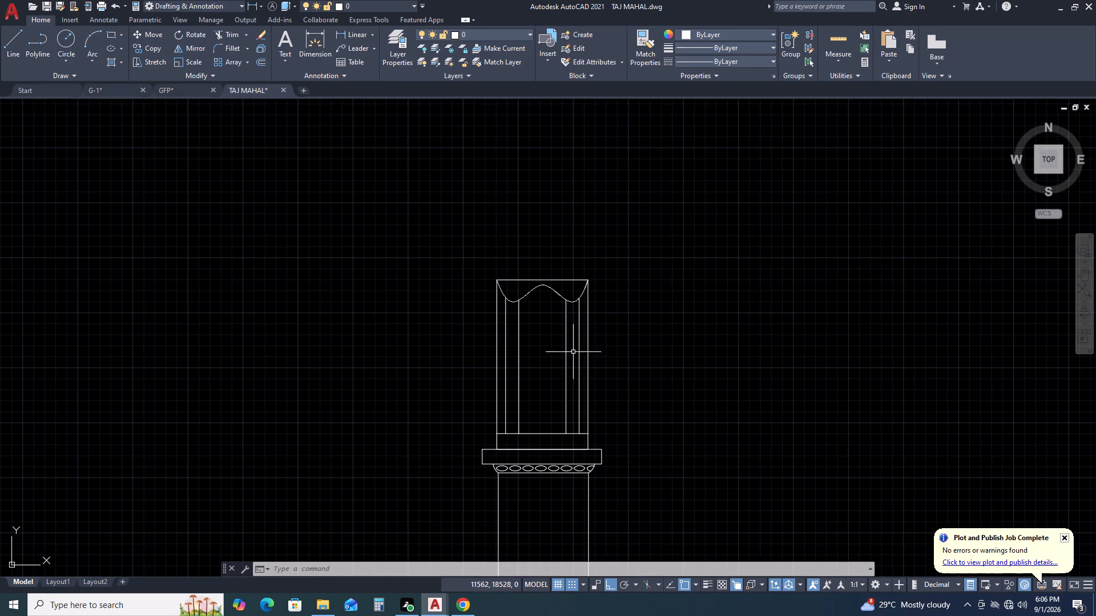
{"action": "middle_click_drag", "start_coordinate": [687, 377], "coordinate": [602, 303]}
{"action": "scroll", "coordinate": [597, 302], "scroll_direction": "down", "scroll_amount": 4}
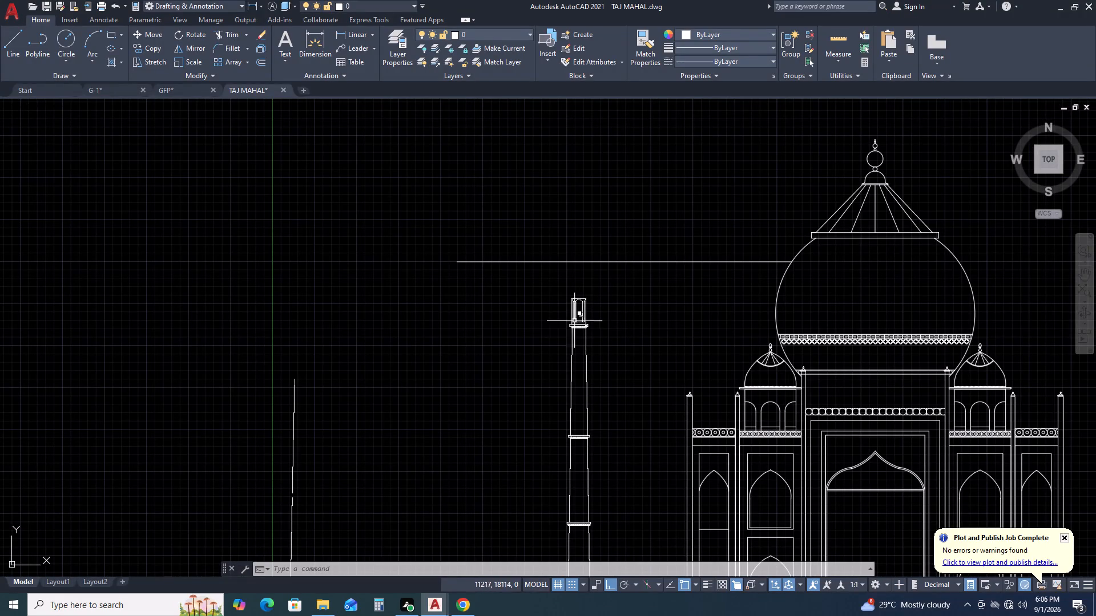
{"action": "middle_click_drag", "start_coordinate": [586, 370], "coordinate": [562, 301]}
{"action": "scroll", "coordinate": [562, 297], "scroll_direction": "down", "scroll_amount": 1}
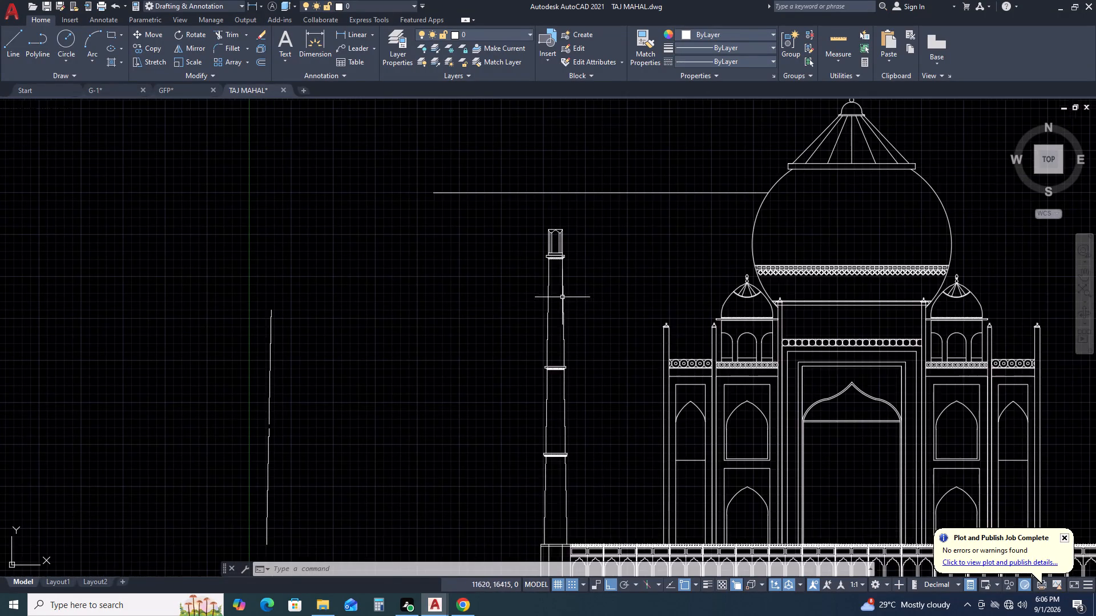
{"action": "left_click", "coordinate": [414, 301]}
{"action": "left_click", "coordinate": [348, 491]}
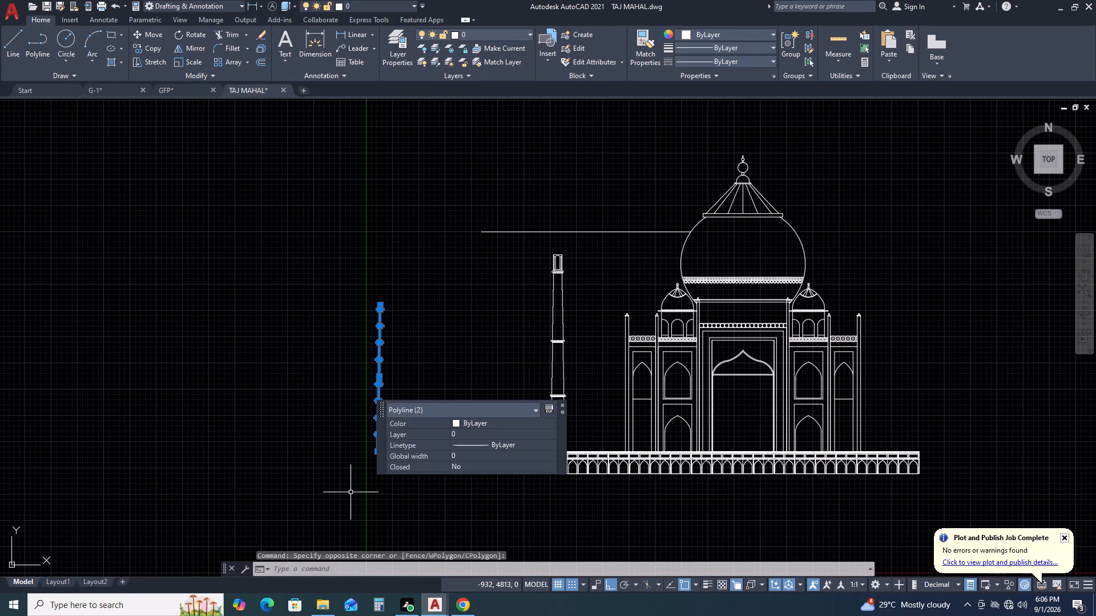
{"action": "key", "text": "Delete"}
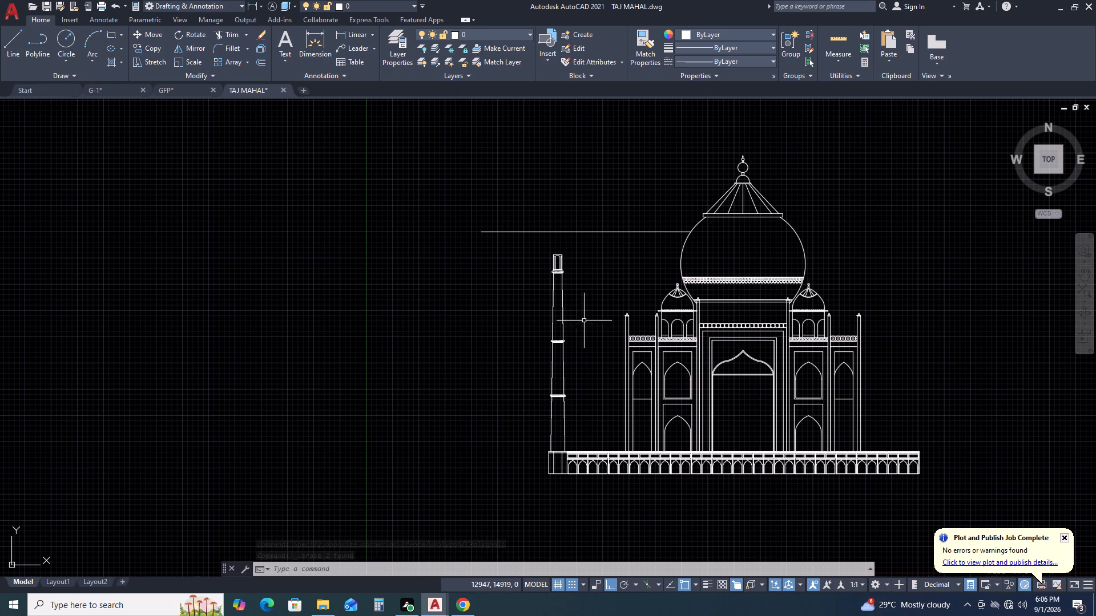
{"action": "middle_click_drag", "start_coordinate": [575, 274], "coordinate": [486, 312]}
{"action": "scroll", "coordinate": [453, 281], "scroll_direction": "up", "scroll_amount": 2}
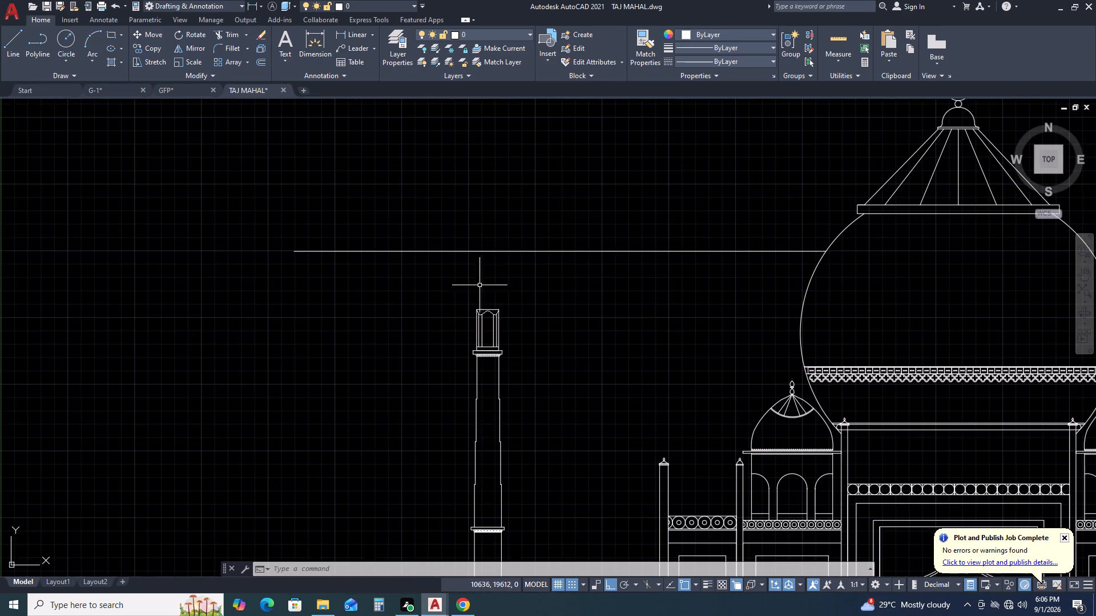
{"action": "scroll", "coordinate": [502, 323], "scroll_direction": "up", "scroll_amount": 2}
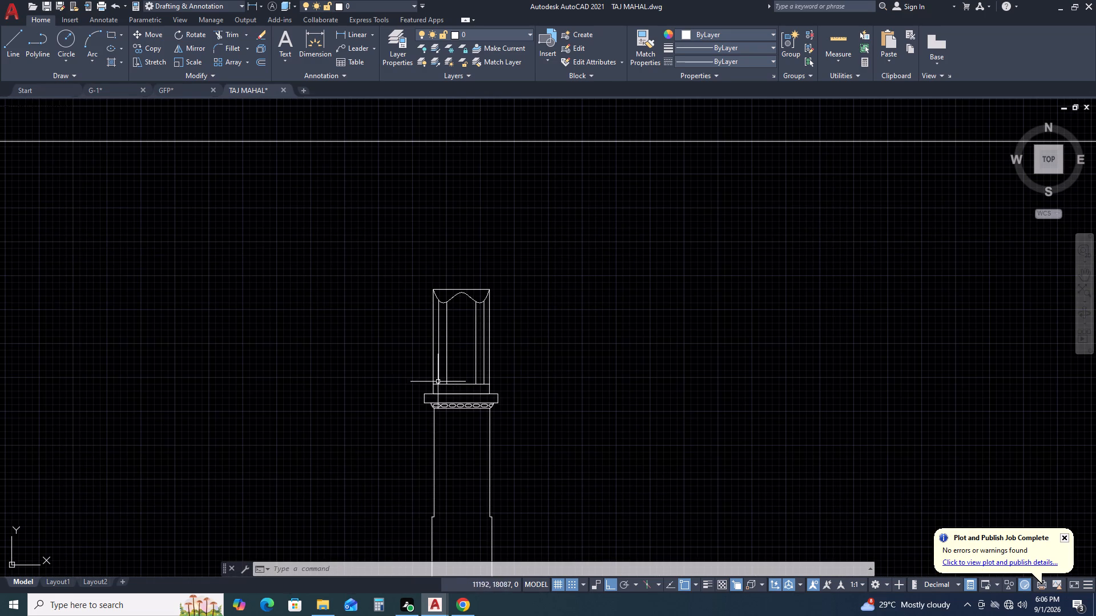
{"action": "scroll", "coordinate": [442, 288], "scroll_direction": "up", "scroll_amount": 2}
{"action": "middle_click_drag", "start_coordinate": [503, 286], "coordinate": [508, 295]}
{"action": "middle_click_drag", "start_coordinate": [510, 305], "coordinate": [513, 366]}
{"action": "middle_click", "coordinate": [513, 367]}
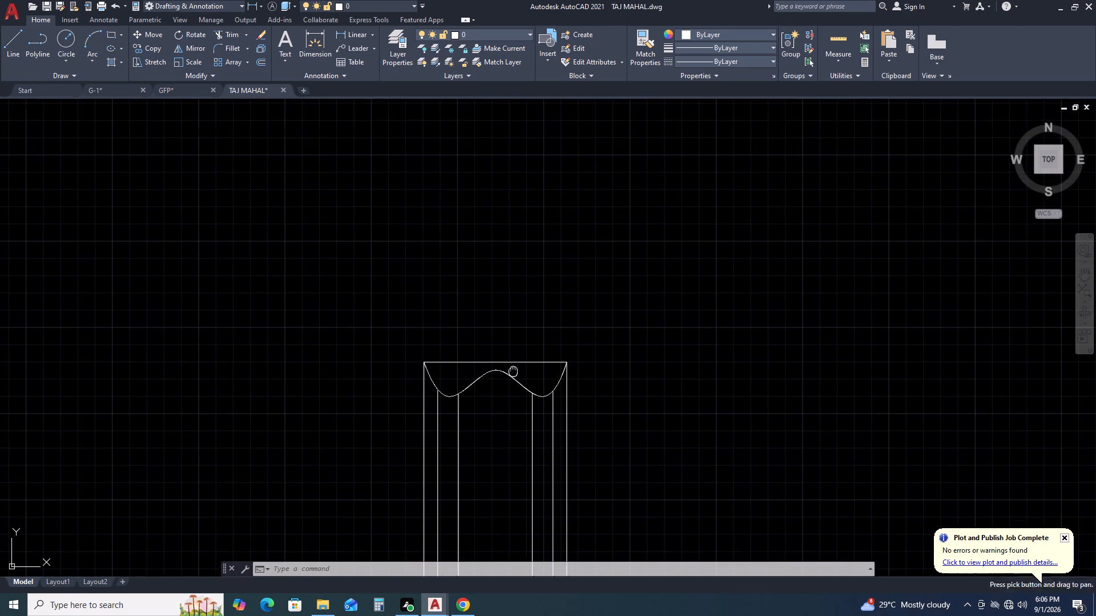
Offset the pavilion's horizontal top line 50 upward.
{"action": "scroll", "coordinate": [499, 321], "scroll_direction": "up", "scroll_amount": 2}
{"action": "left_click_drag", "start_coordinate": [567, 444], "coordinate": [558, 424]}
{"action": "left_click", "coordinate": [533, 378]}
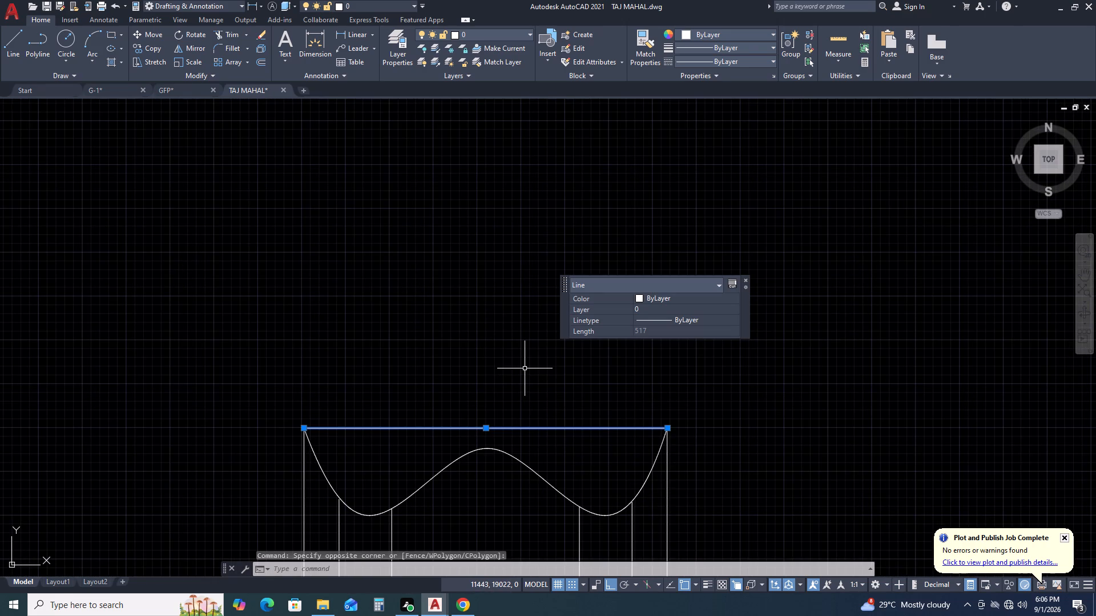
{"action": "type", "text": "O"}
{"action": "key", "text": "space"}
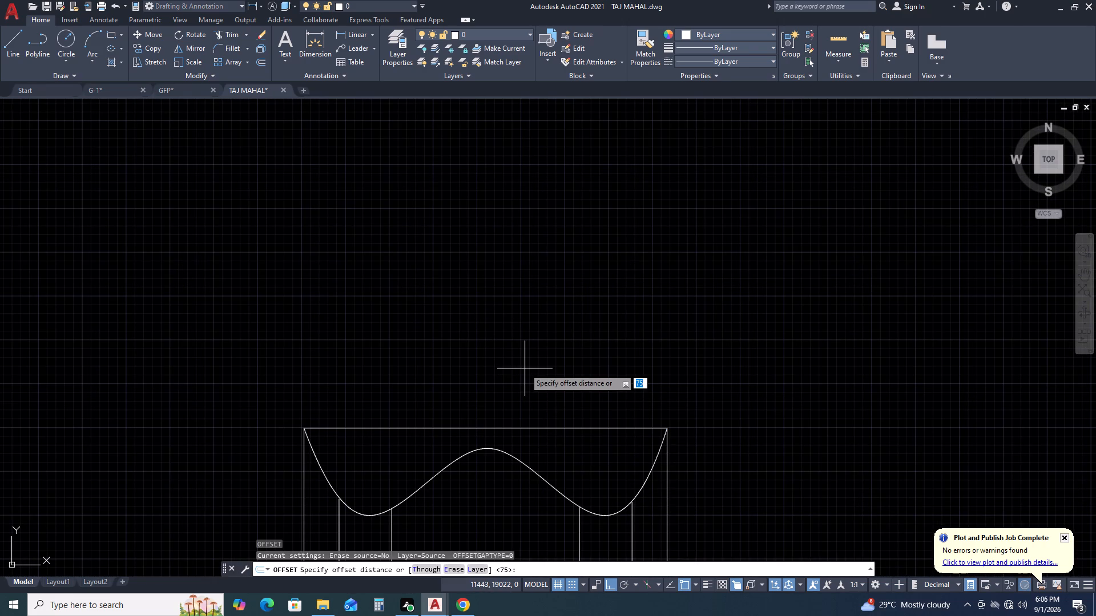
{"action": "type", "text": "50"}
{"action": "key", "text": "Return"}
{"action": "key", "text": "Return"}
{"action": "key", "text": "Return"}
{"action": "key", "text": "Return"}
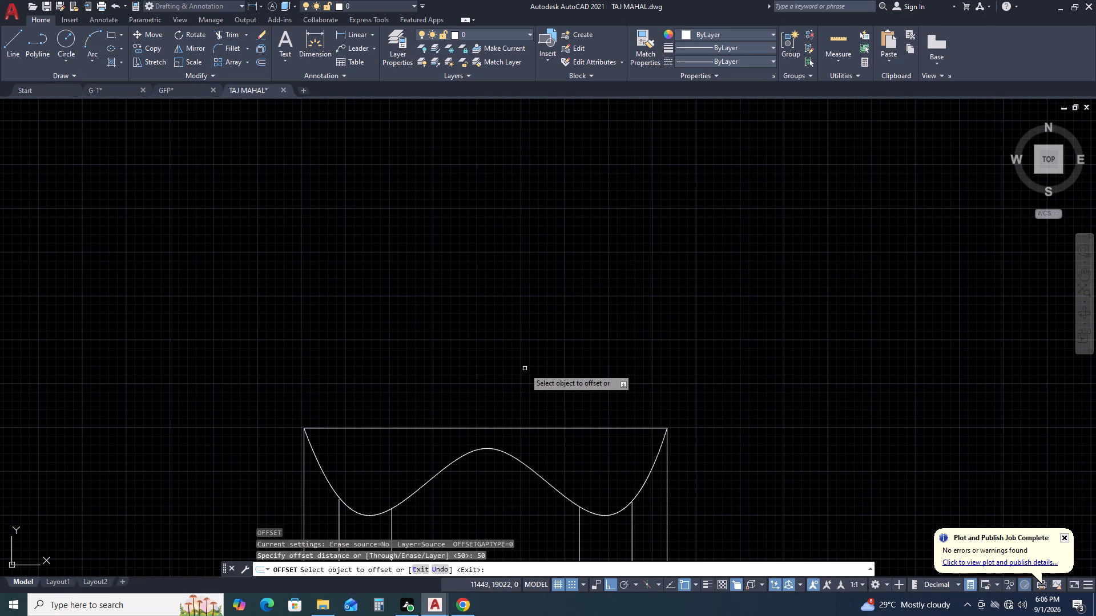
{"action": "left_click", "coordinate": [542, 427]}
{"action": "left_click", "coordinate": [560, 372]}
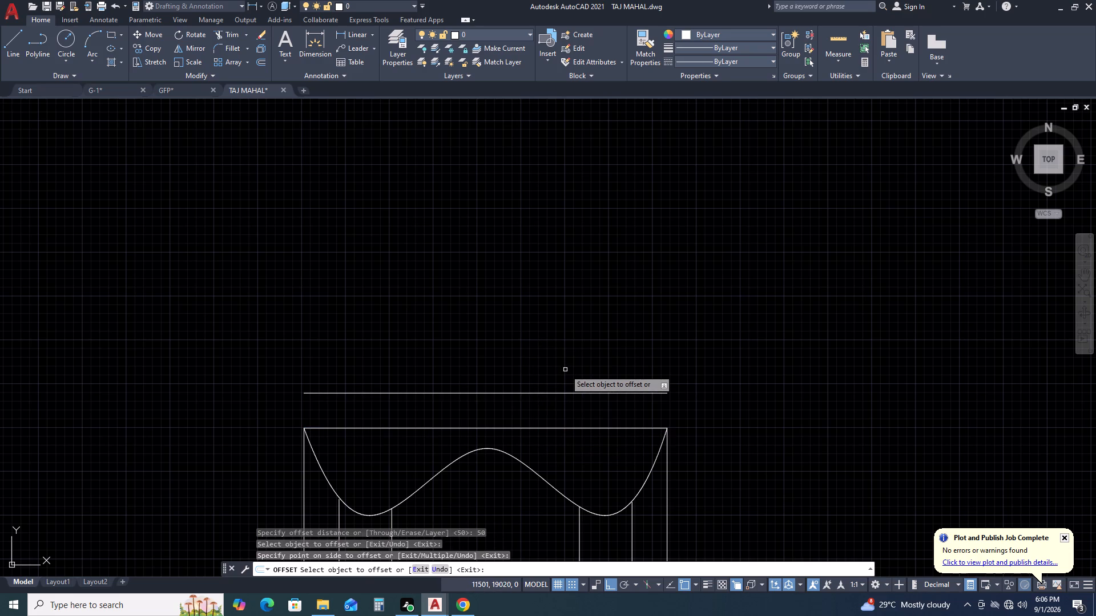
{"action": "key", "text": "Escape"}
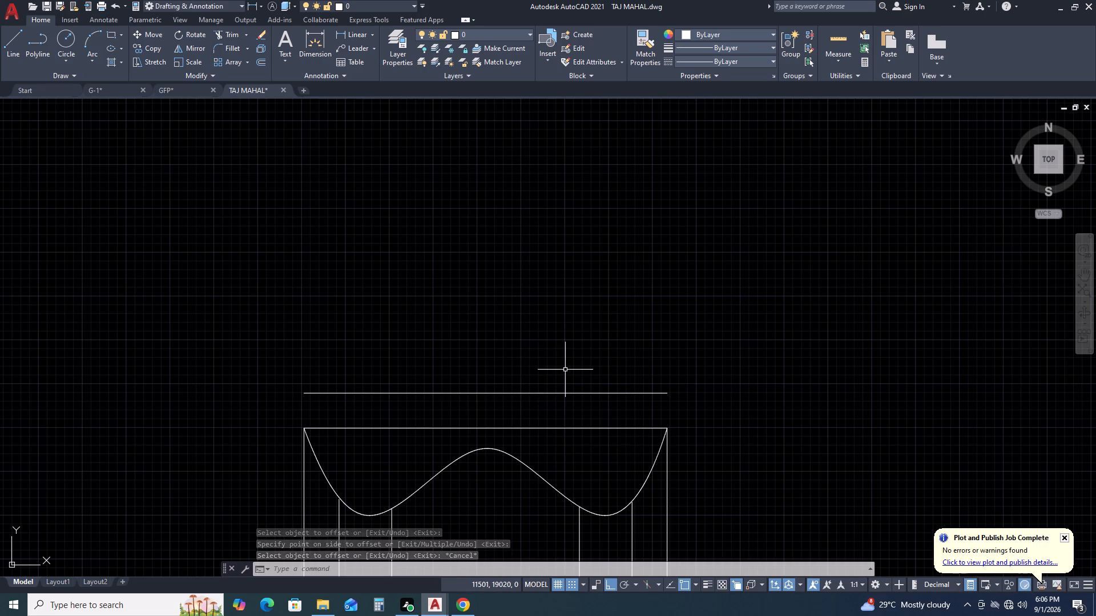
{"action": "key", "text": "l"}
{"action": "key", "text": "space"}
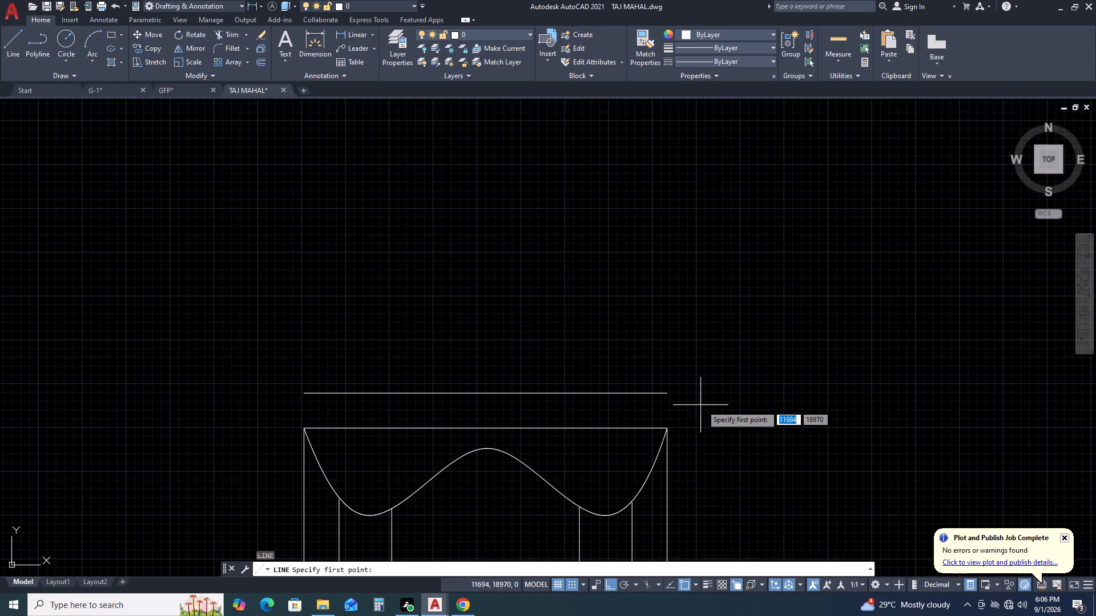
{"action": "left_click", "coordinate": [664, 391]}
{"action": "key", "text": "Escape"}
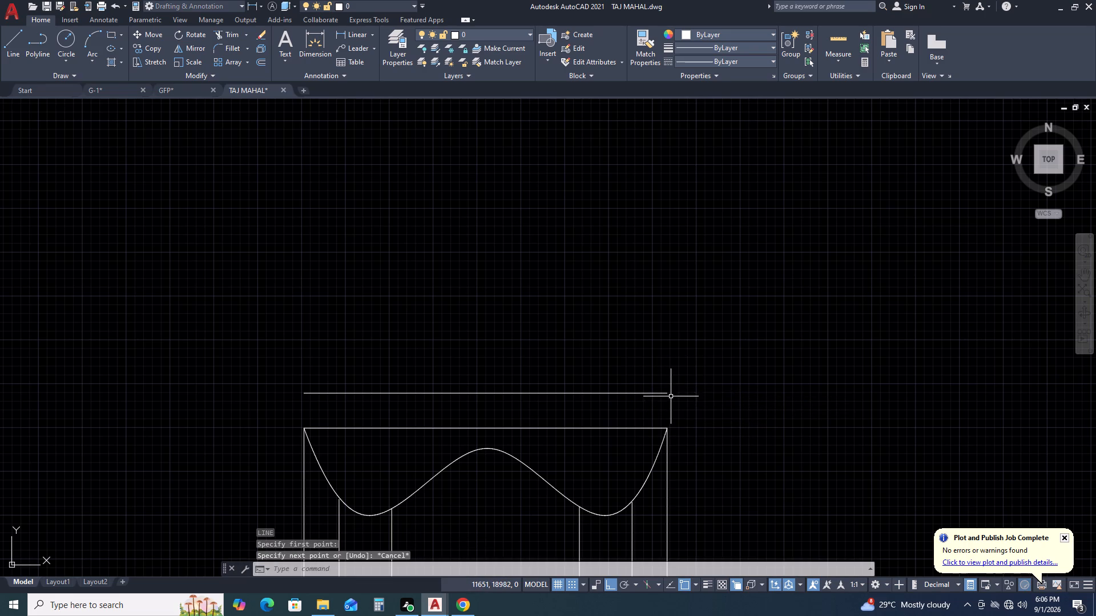
Draw a vertical line about 91 long just right of the two horizontal top lines, spanning past both of them.
{"action": "key", "text": "space"}
{"action": "left_click", "coordinate": [720, 379]}
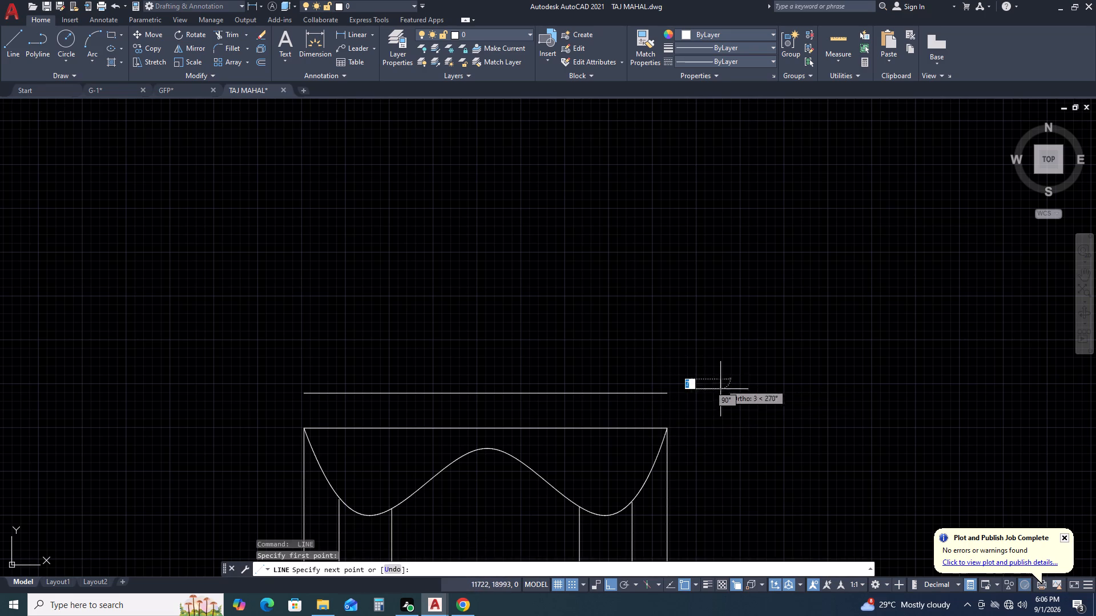
{"action": "left_click", "coordinate": [720, 443]}
{"action": "key", "text": "Escape"}
Extend both horizontal top lines rightward to the short vertical line.
{"action": "type", "text": "EX"}
{"action": "key", "text": "space"}
{"action": "left_click", "coordinate": [619, 369]}
{"action": "left_click", "coordinate": [611, 465]}
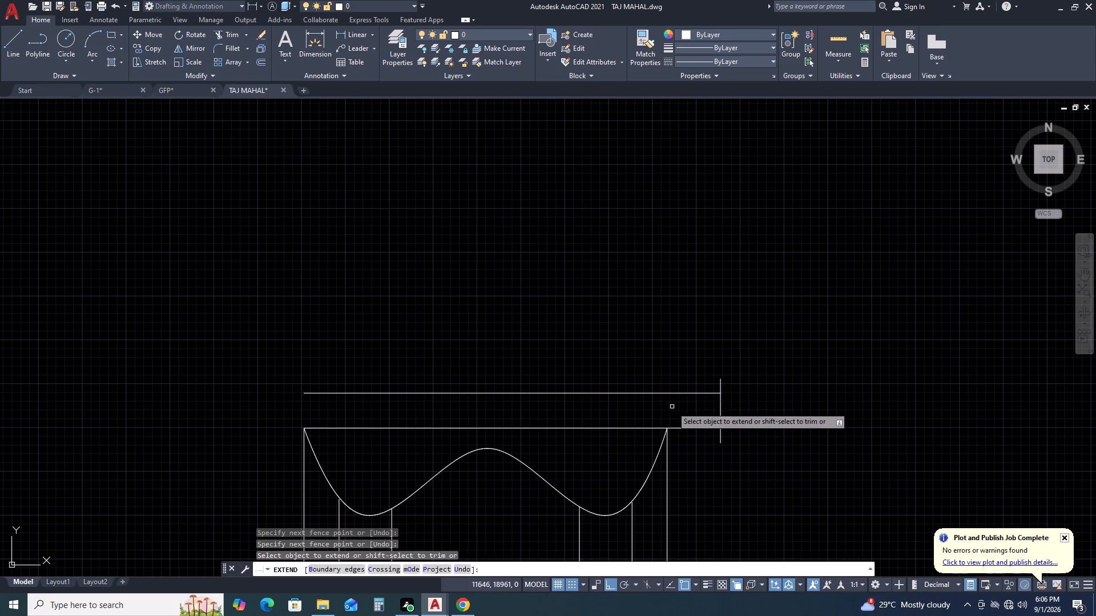
{"action": "key", "text": "Escape"}
Mirror the short vertical line to the left end about the horizontal lines' midpoint, keeping the original.
{"action": "left_click", "coordinate": [725, 397]}
{"action": "left_click", "coordinate": [714, 409]}
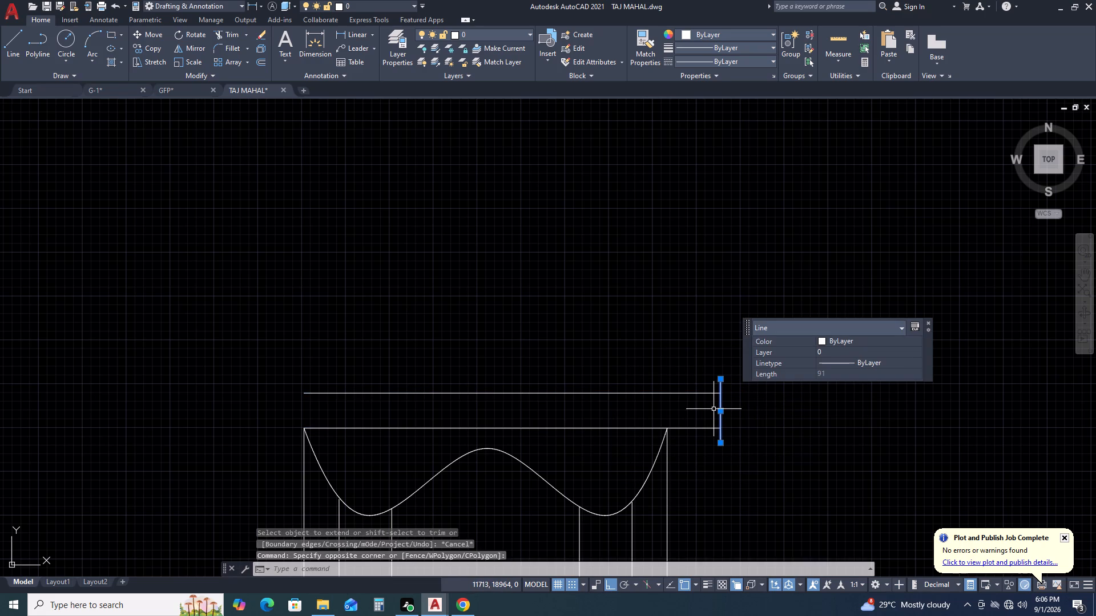
{"action": "key", "text": "m"}
{"action": "type", "text": "I"}
{"action": "key", "text": "space"}
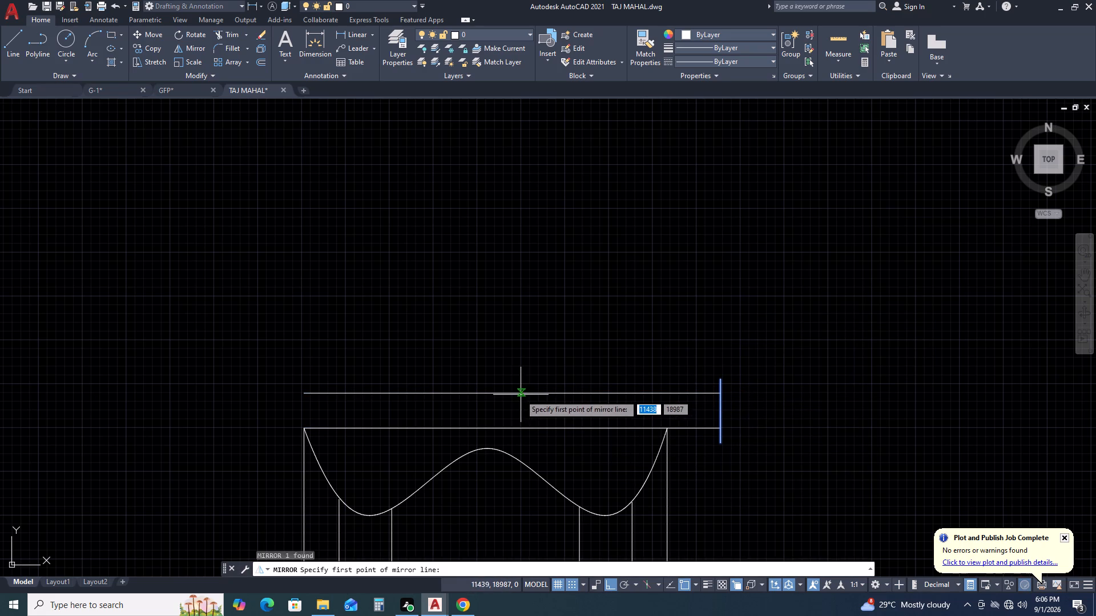
{"action": "left_click", "coordinate": [515, 394]}
{"action": "left_click", "coordinate": [514, 300]}
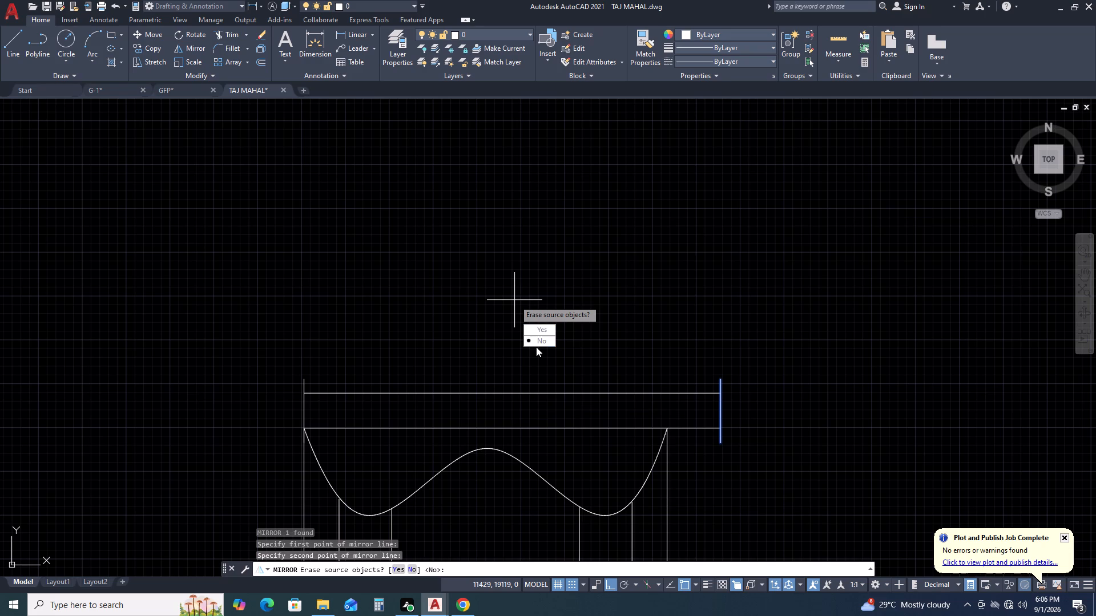
{"action": "left_click_drag", "start_coordinate": [541, 344], "coordinate": [514, 300]}
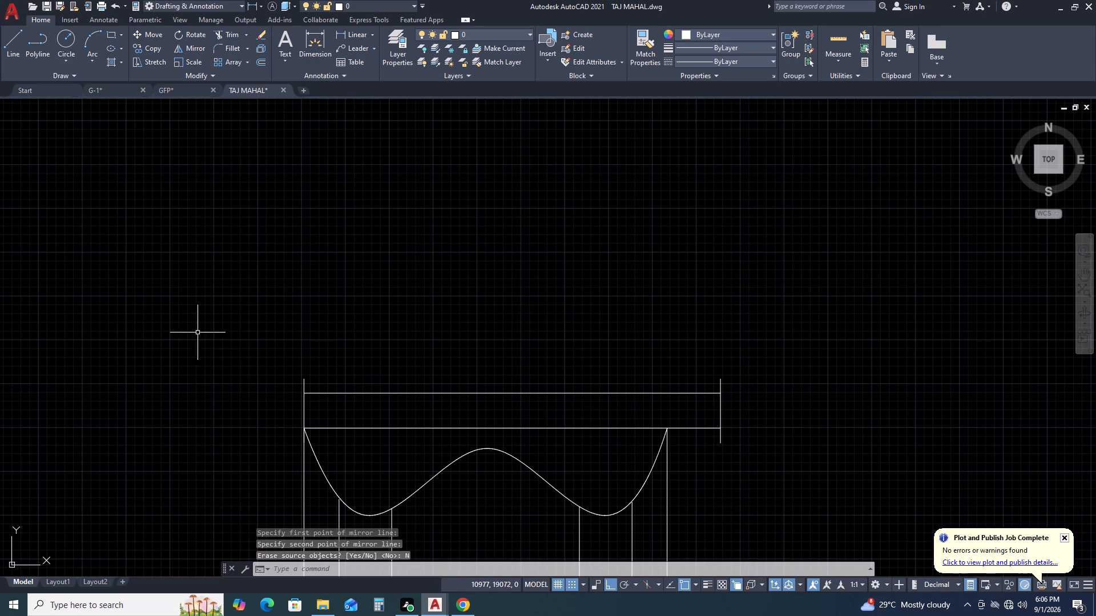
Move the four lines of the top band about 37 to the left so it overhangs both outer columns.
{"action": "double_click", "coordinate": [213, 321]}
{"action": "left_click", "coordinate": [743, 444]}
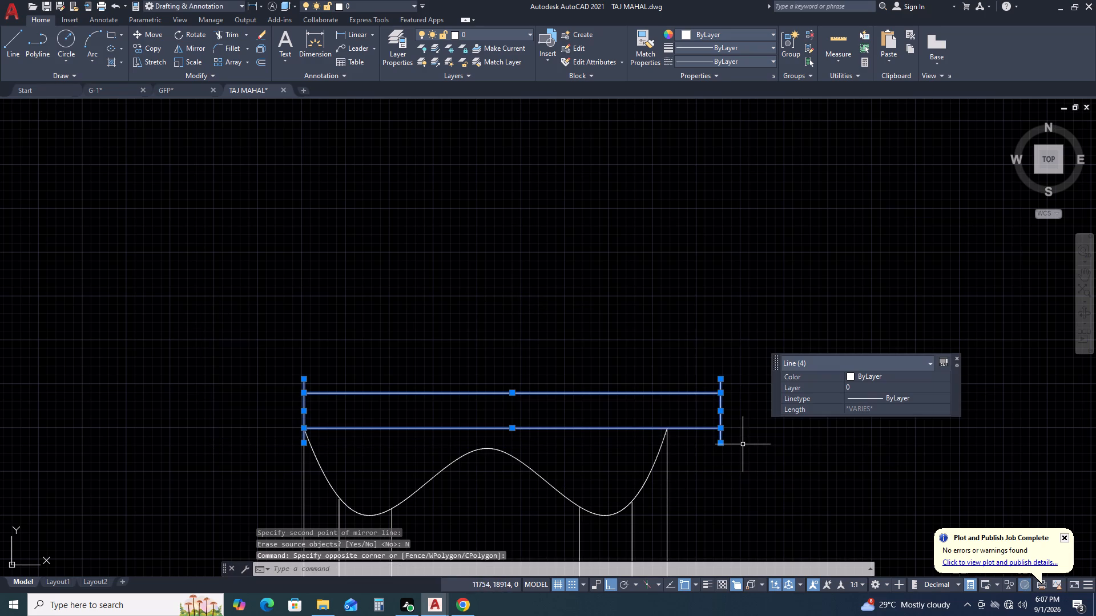
{"action": "key", "text": "m"}
{"action": "key", "text": "space"}
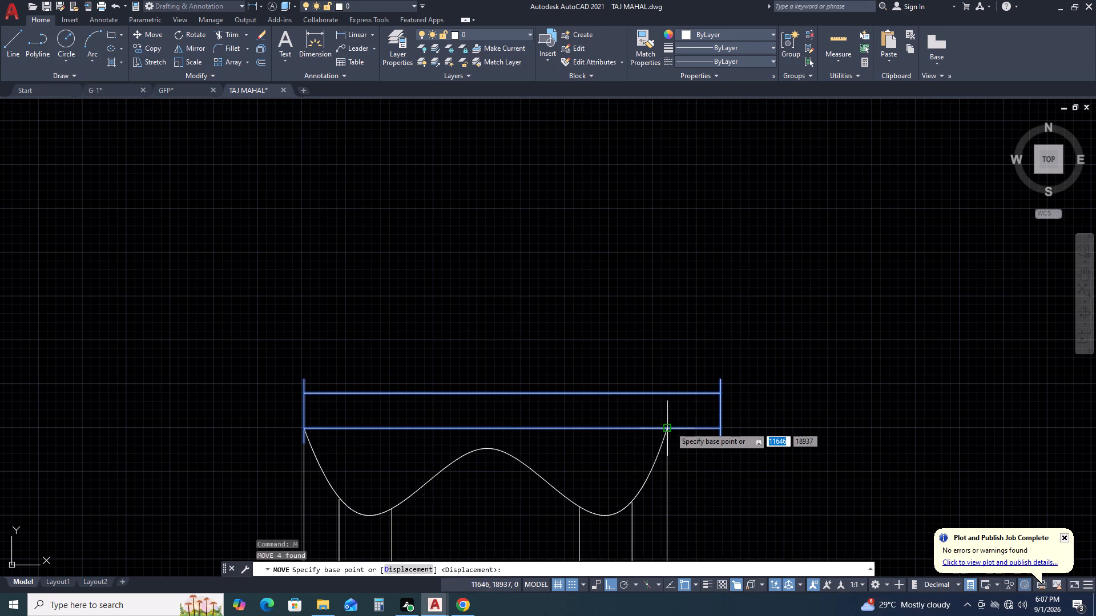
{"action": "left_click", "coordinate": [671, 427]}
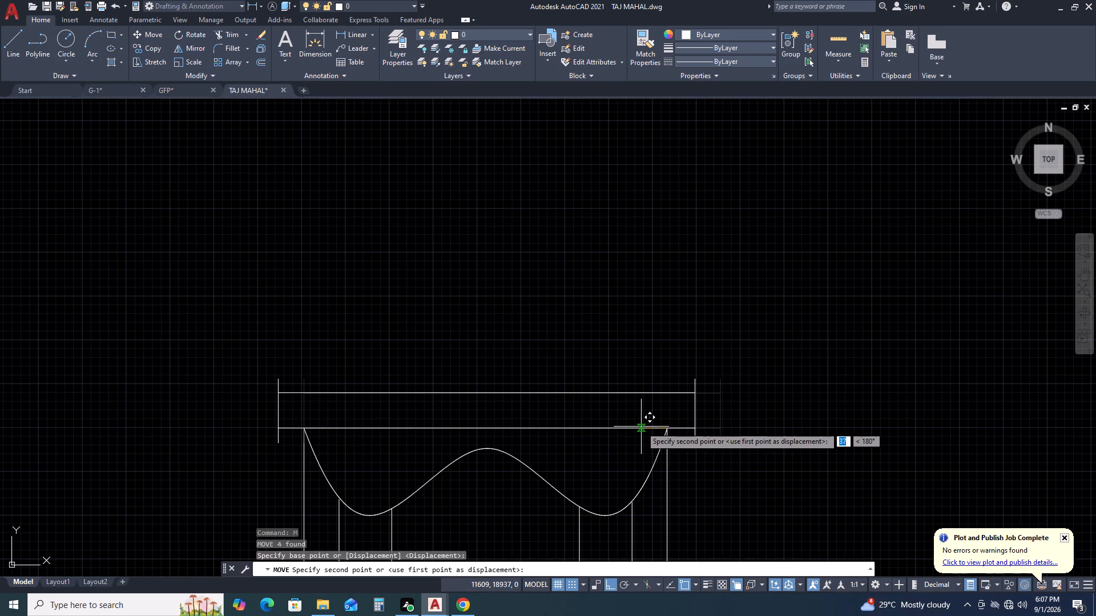
{"action": "left_click", "coordinate": [642, 427]}
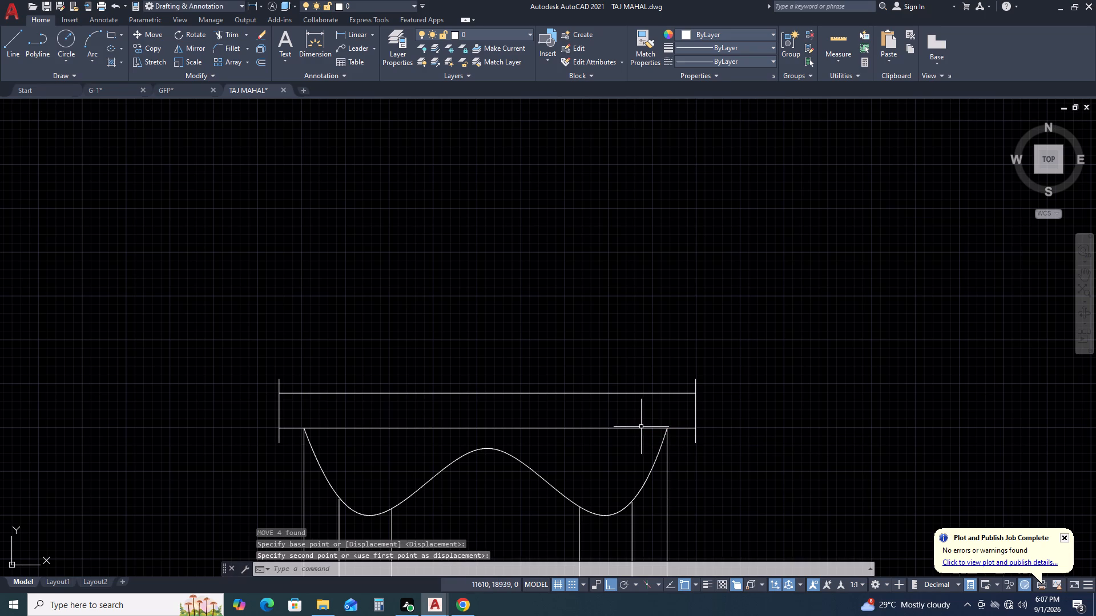
Trim the right vertical line's ends projecting above and below the top band.
{"action": "scroll", "coordinate": [679, 423], "scroll_direction": "up", "scroll_amount": 1}
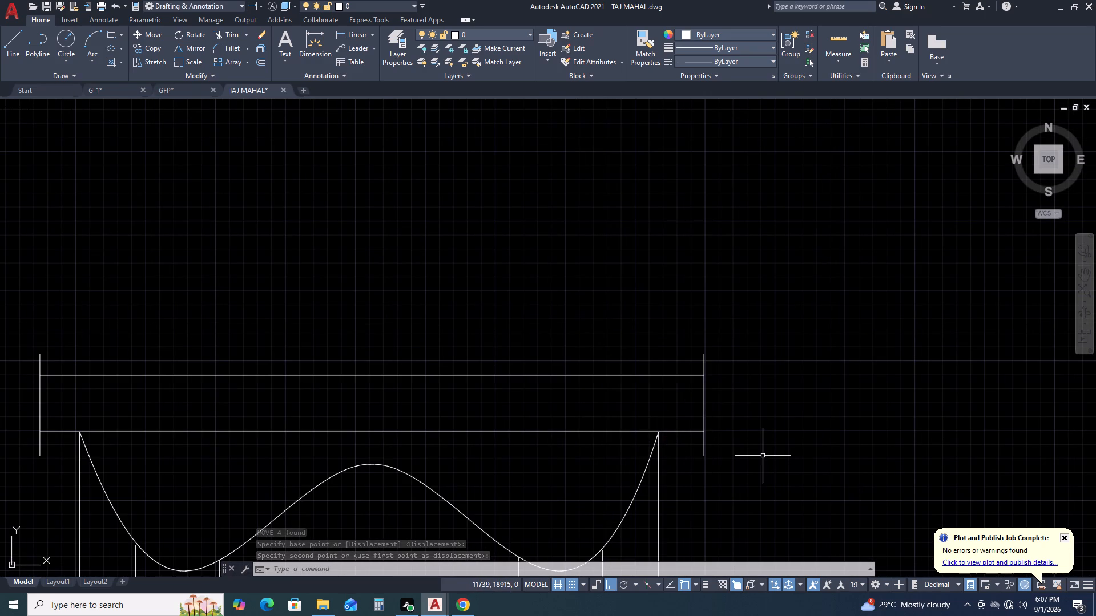
{"action": "key", "text": "t"}
{"action": "type", "text": "R"}
{"action": "key", "text": "space"}
{"action": "left_click", "coordinate": [703, 355]}
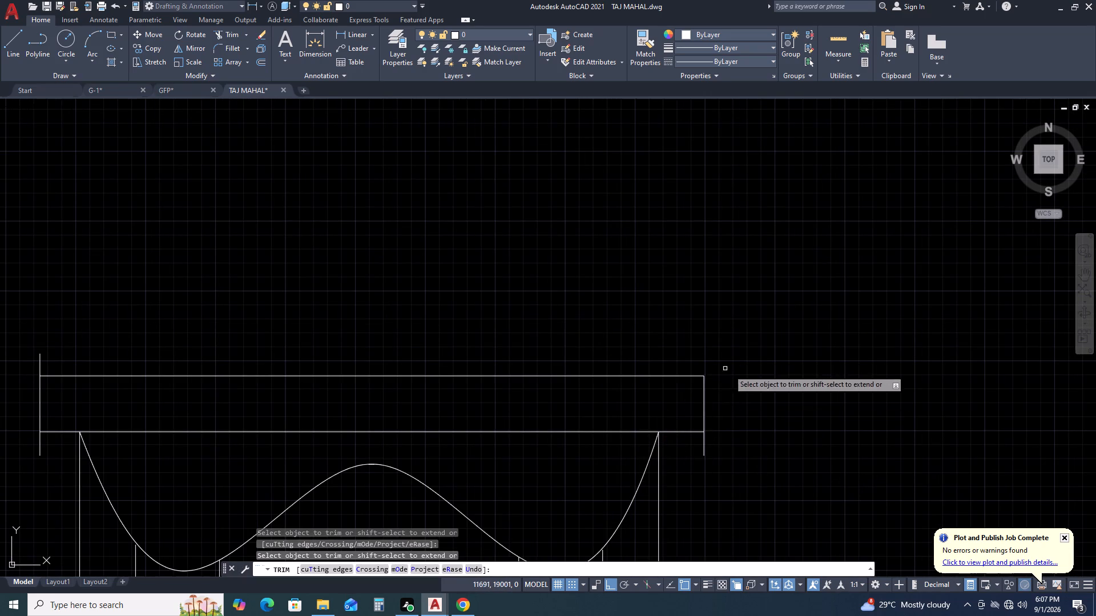
{"action": "left_click", "coordinate": [702, 447]}
{"action": "left_click", "coordinate": [727, 448]}
Trim the left vertical line's ends projecting above and below the top band.
{"action": "scroll", "coordinate": [730, 450], "scroll_direction": "down", "scroll_amount": 4}
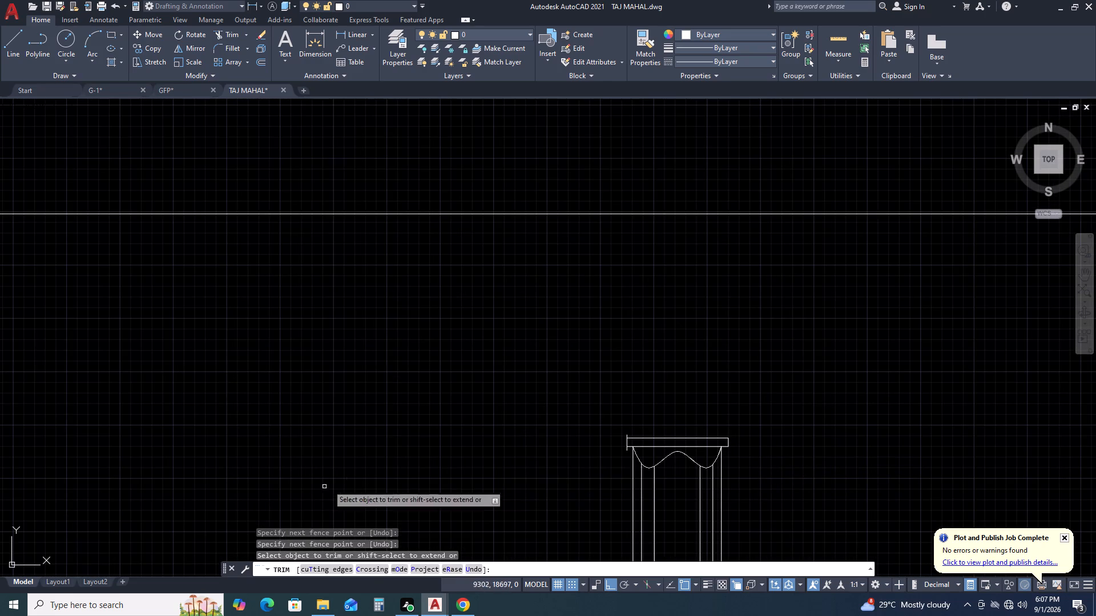
{"action": "scroll", "coordinate": [641, 440], "scroll_direction": "up", "scroll_amount": 3}
{"action": "scroll", "coordinate": [570, 479], "scroll_direction": "up", "scroll_amount": 2}
{"action": "left_click", "coordinate": [607, 468]}
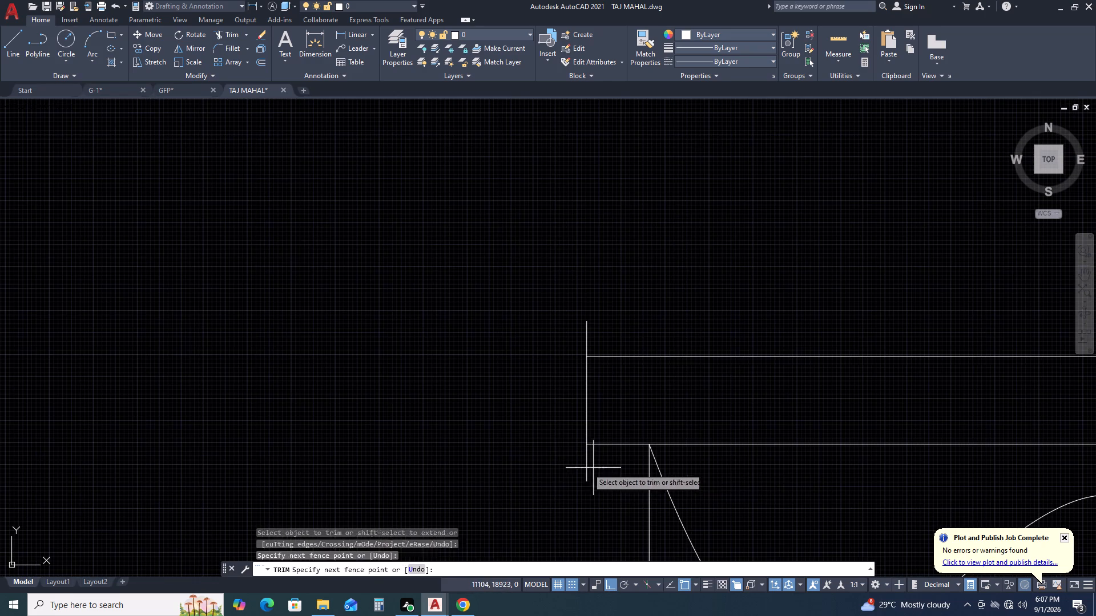
{"action": "left_click", "coordinate": [554, 468]}
{"action": "left_click", "coordinate": [631, 329]}
{"action": "left_click", "coordinate": [547, 326]}
{"action": "scroll", "coordinate": [403, 351], "scroll_direction": "down", "scroll_amount": 3}
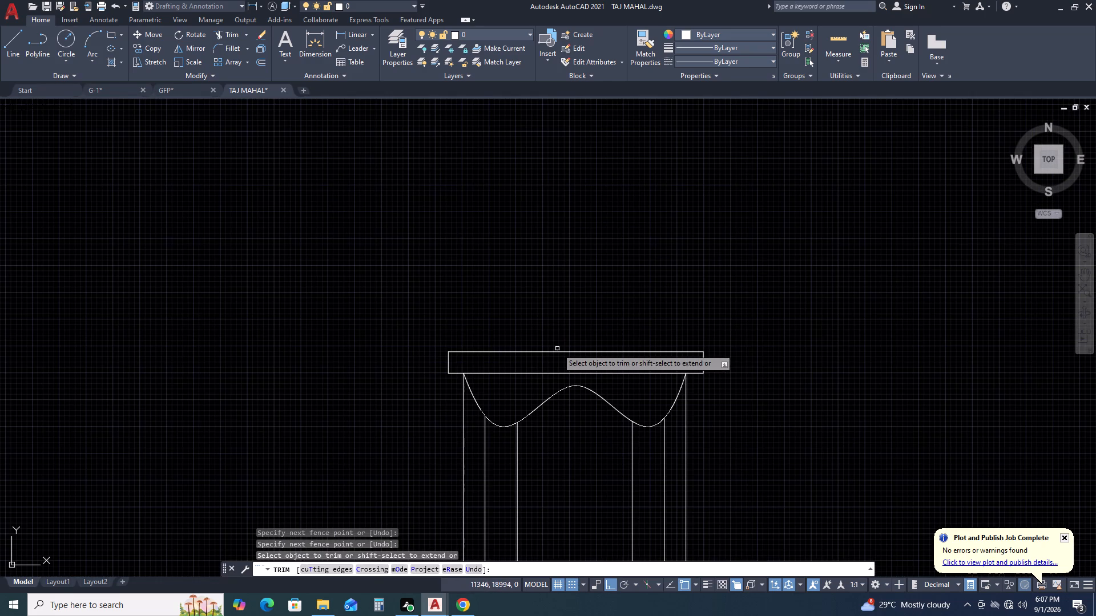
{"action": "key", "text": "Escape"}
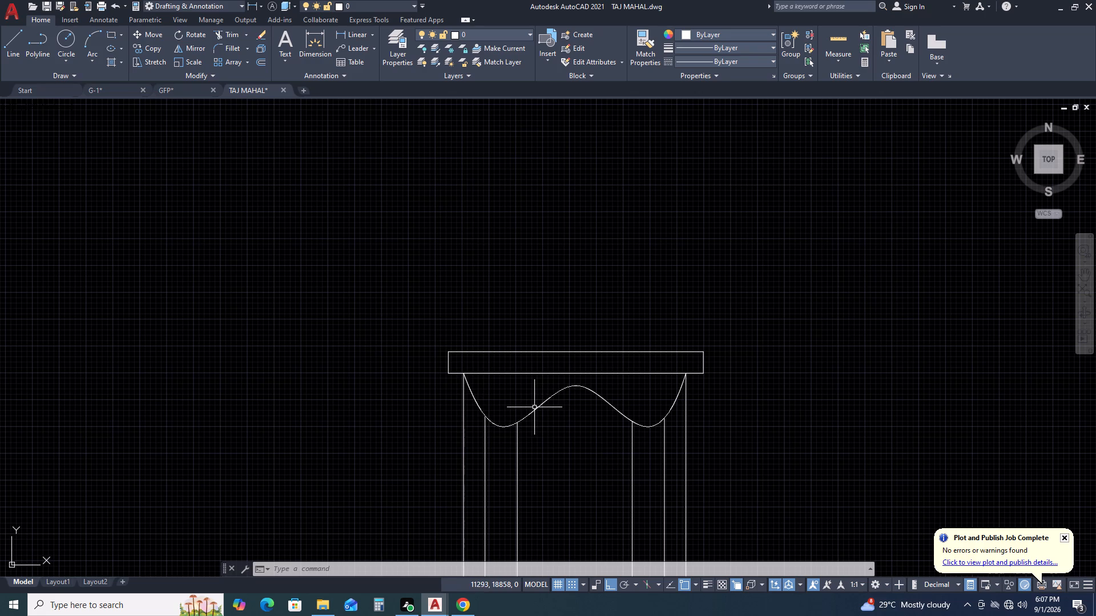
Copy the top band's lower horizontal line up to the midpoint of the band's right side.
{"action": "left_click", "coordinate": [630, 372]}
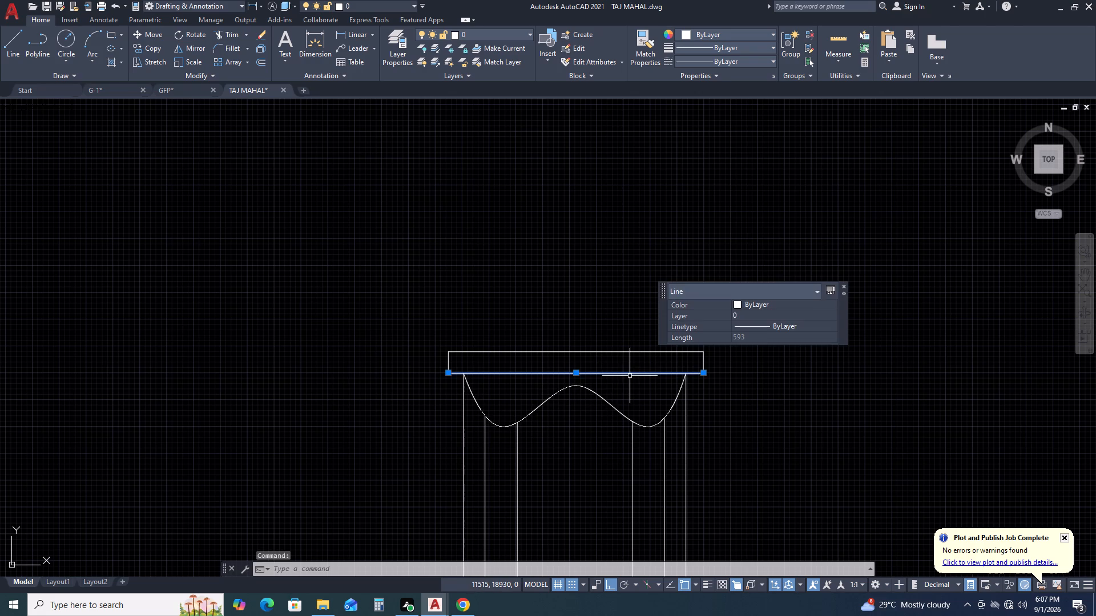
{"action": "type", "text": "CO"}
{"action": "key", "text": "space"}
{"action": "key", "text": "space"}
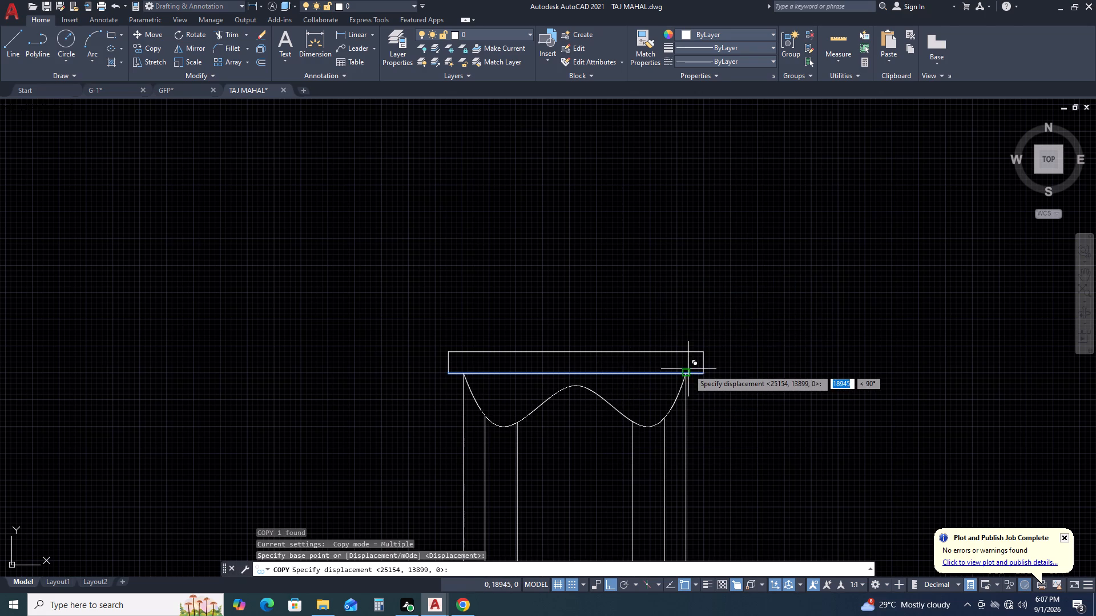
{"action": "left_click", "coordinate": [702, 375]}
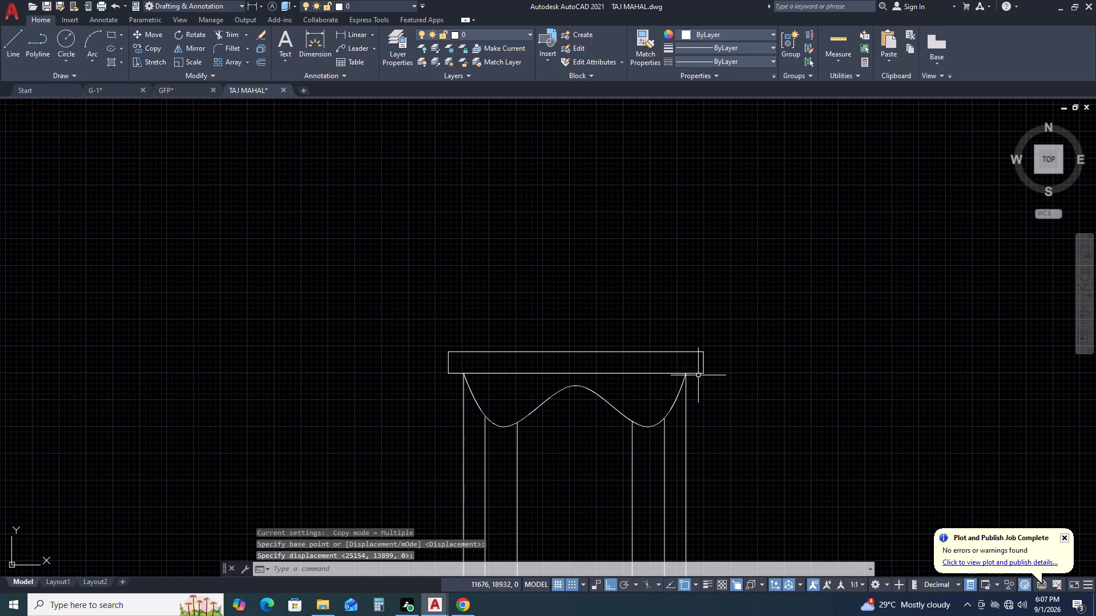
{"action": "left_click", "coordinate": [694, 372]}
{"action": "key", "text": "space"}
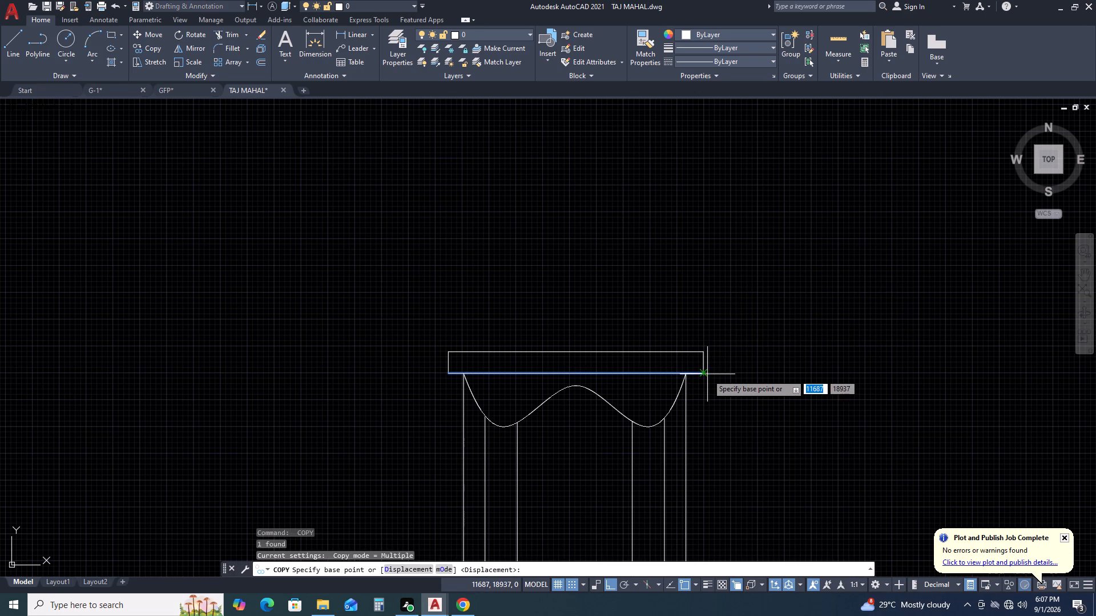
{"action": "left_click", "coordinate": [707, 374]}
{"action": "left_click", "coordinate": [706, 363]}
{"action": "key", "text": "Escape"}
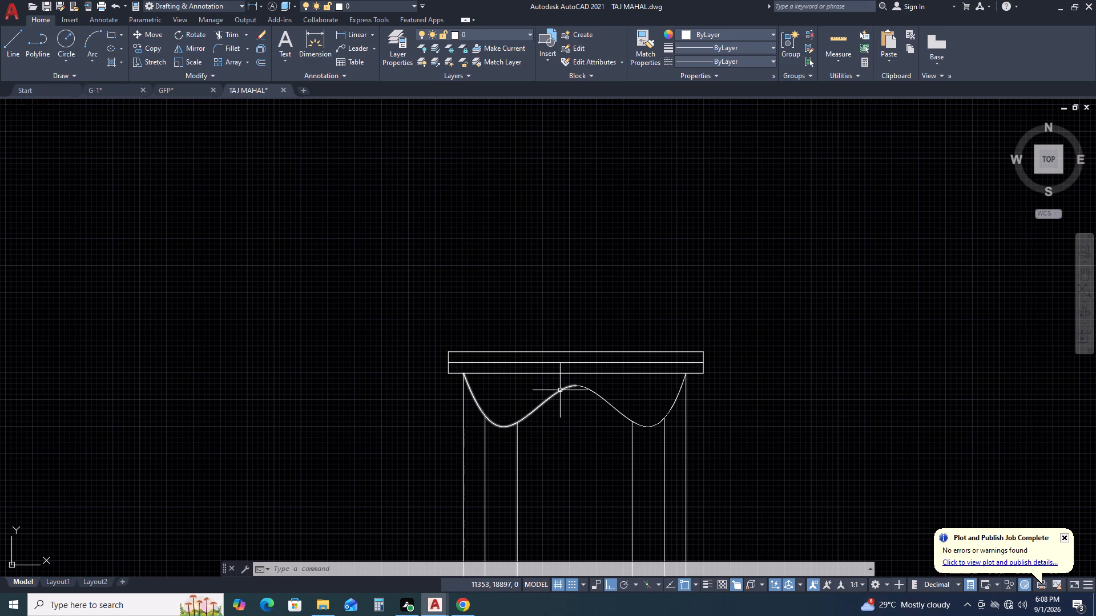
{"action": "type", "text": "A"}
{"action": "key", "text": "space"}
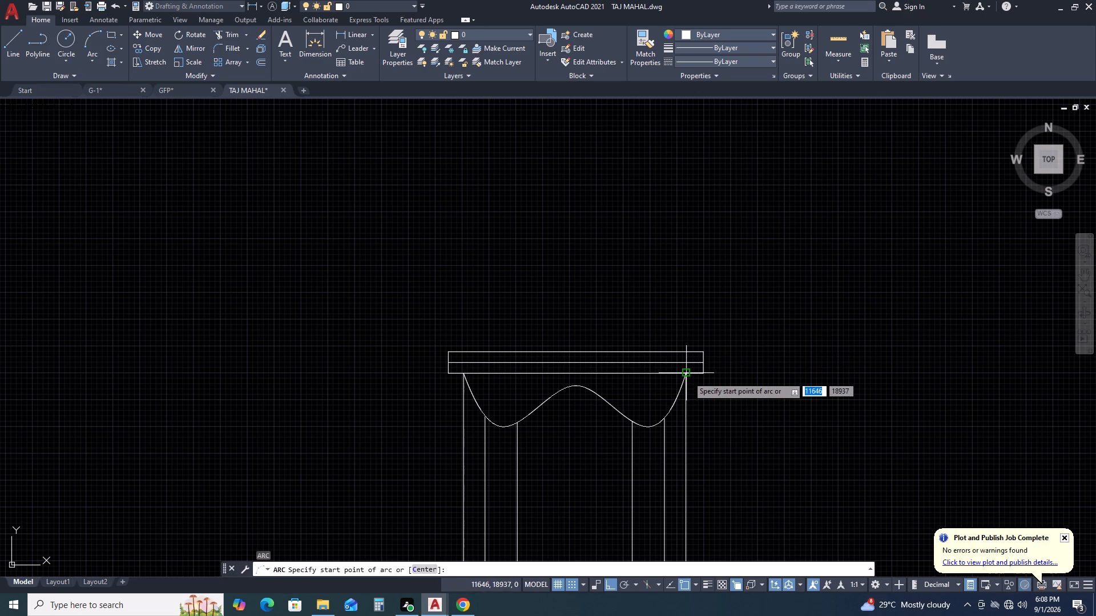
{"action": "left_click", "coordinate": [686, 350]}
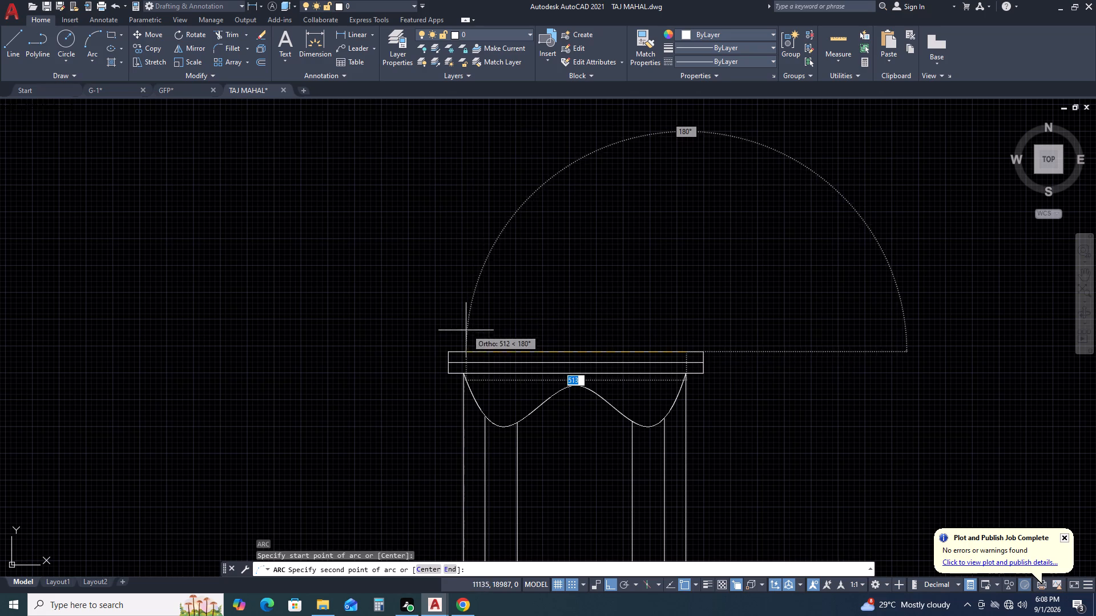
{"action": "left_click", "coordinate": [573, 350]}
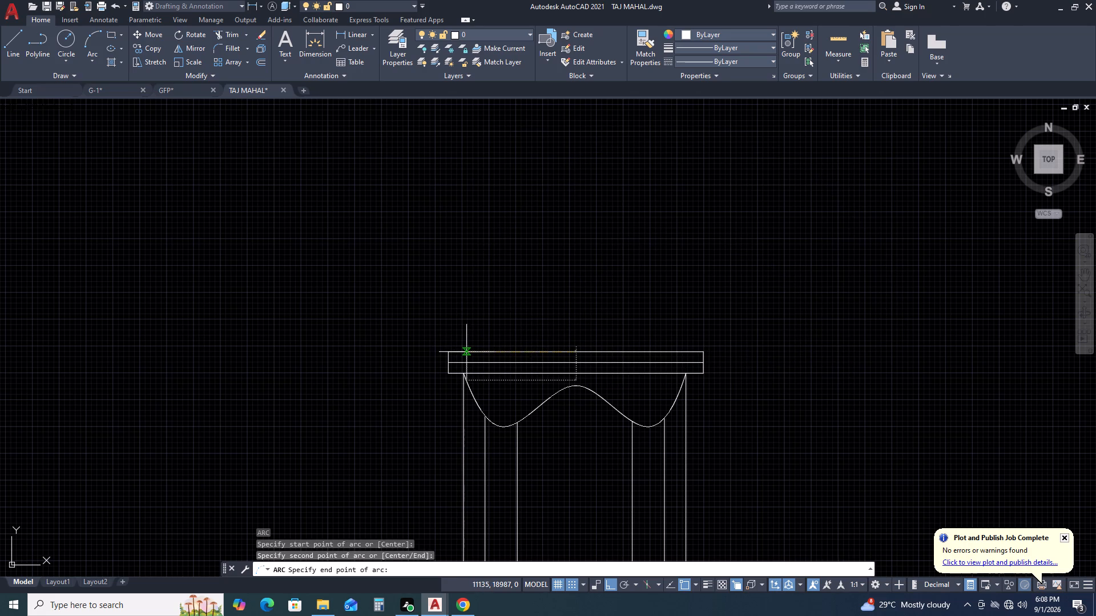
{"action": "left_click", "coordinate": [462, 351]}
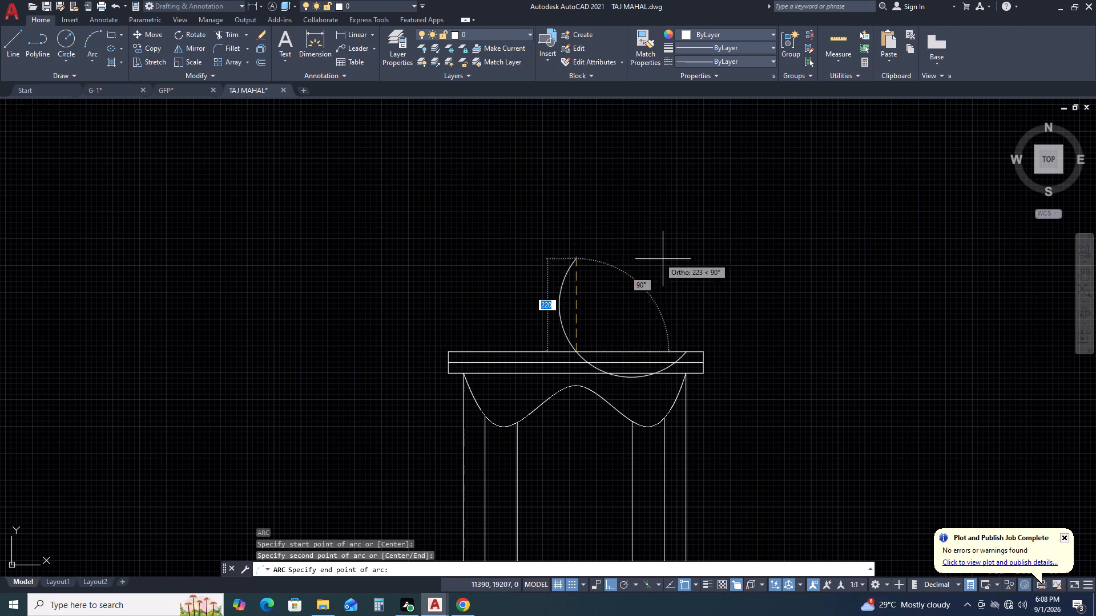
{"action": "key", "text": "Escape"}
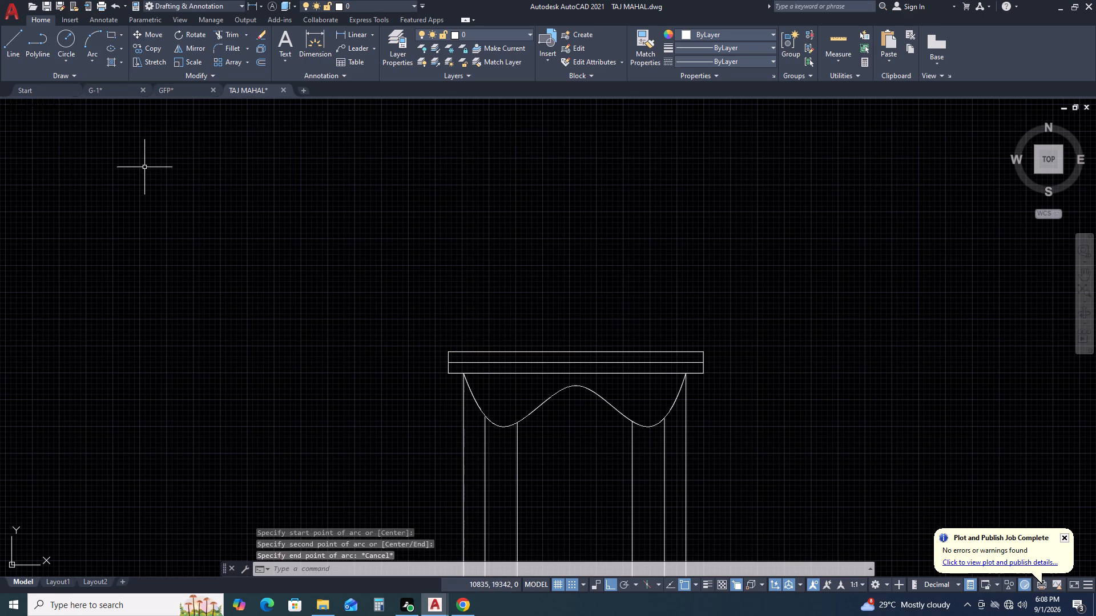
Draw a three-point arc from the band's top edge above the left outer column, passing through the edge's midpoint.
{"action": "left_click", "coordinate": [95, 62]}
{"action": "left_click", "coordinate": [99, 77]}
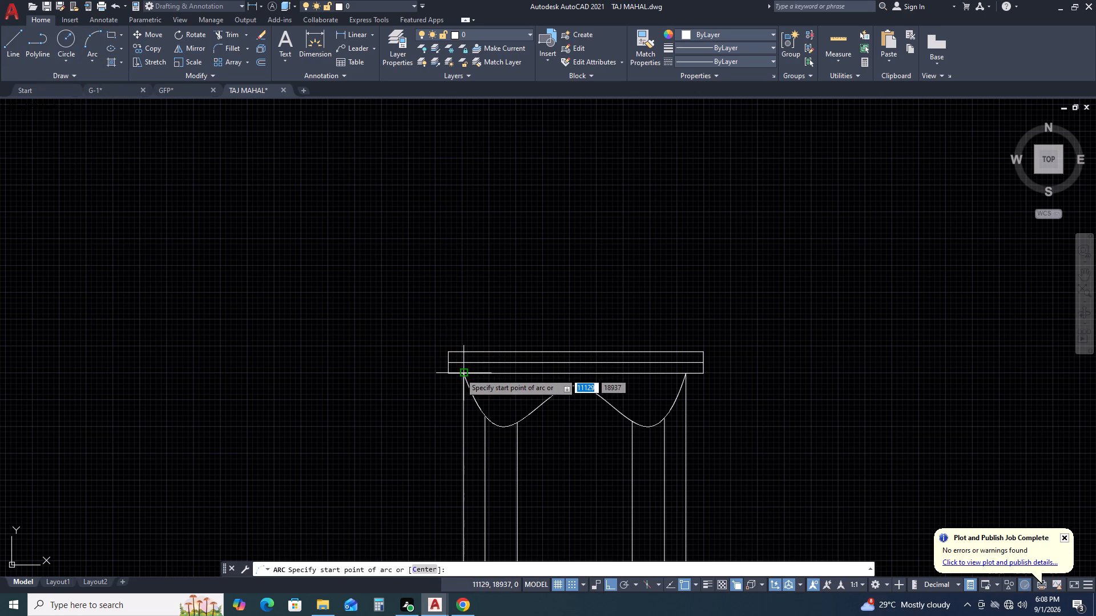
{"action": "left_click", "coordinate": [465, 351]}
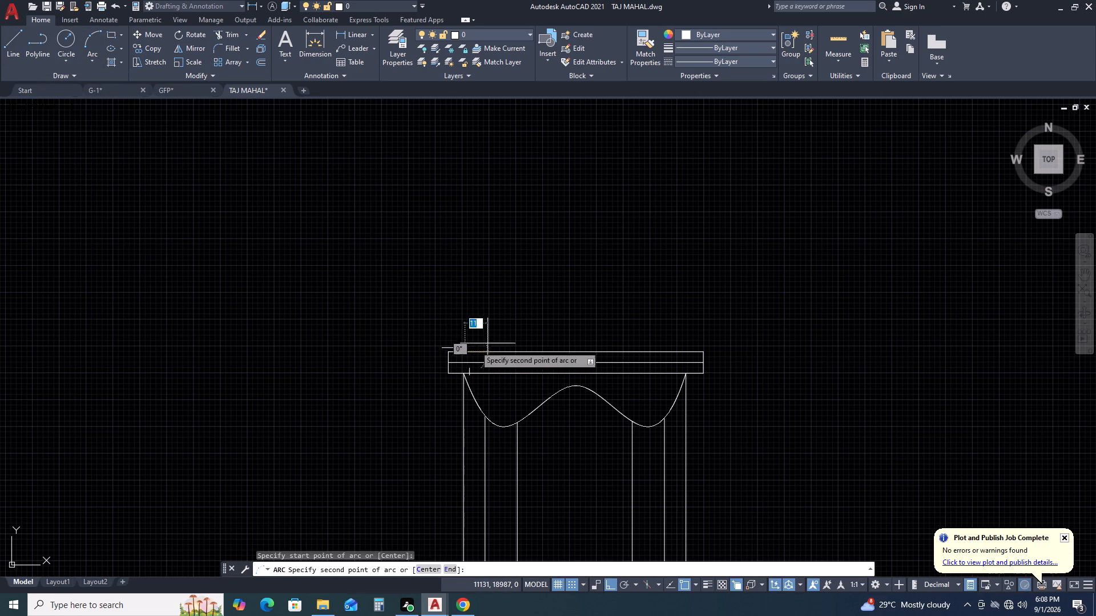
{"action": "left_click", "coordinate": [578, 351]}
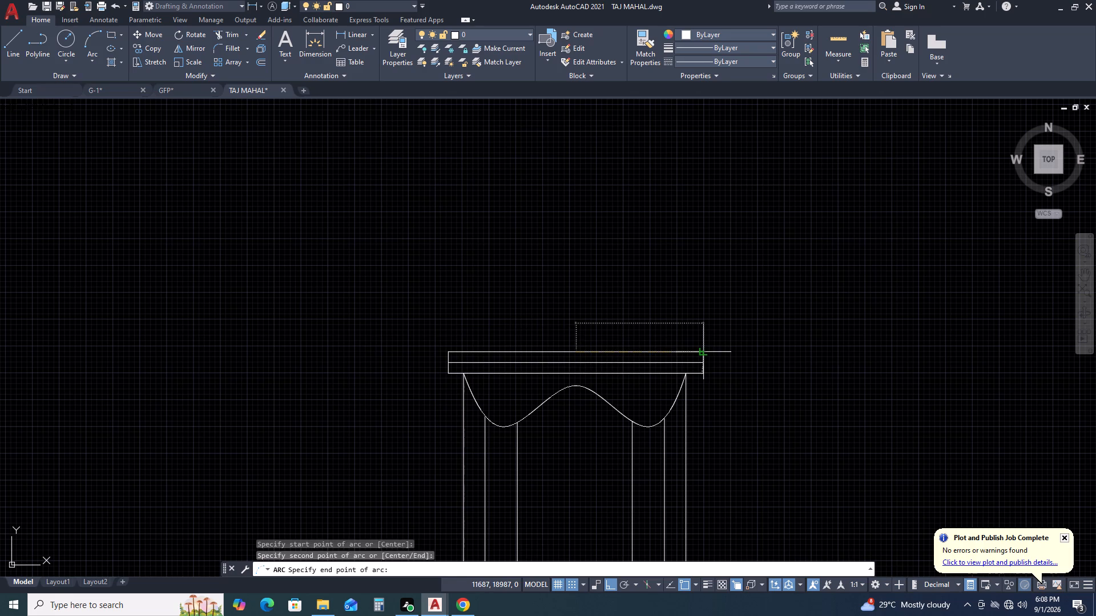
{"action": "left_click", "coordinate": [682, 353]}
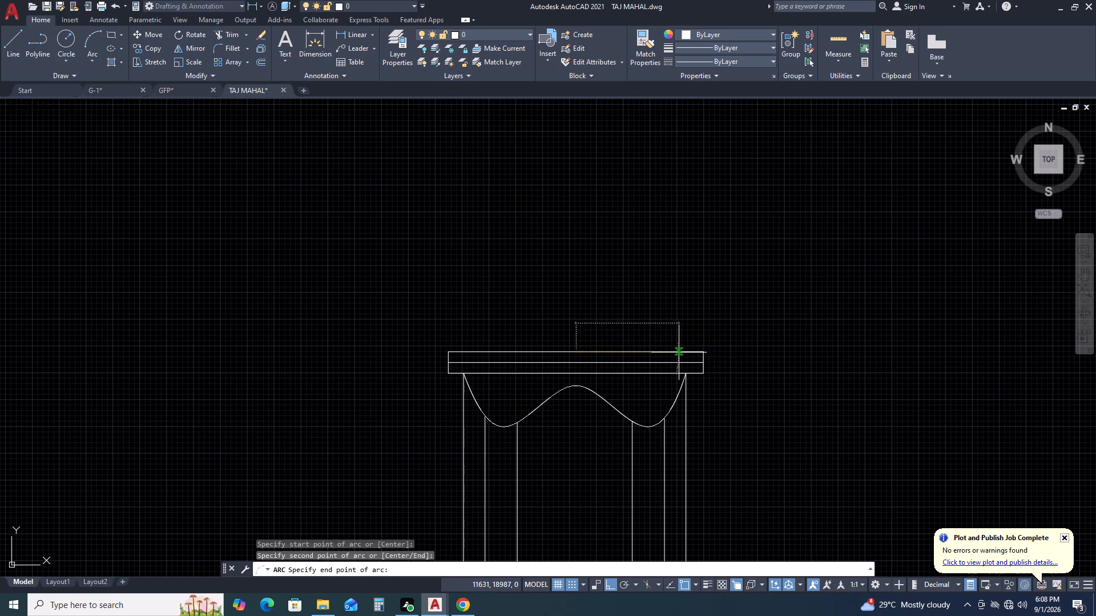
{"action": "left_click", "coordinate": [680, 353]}
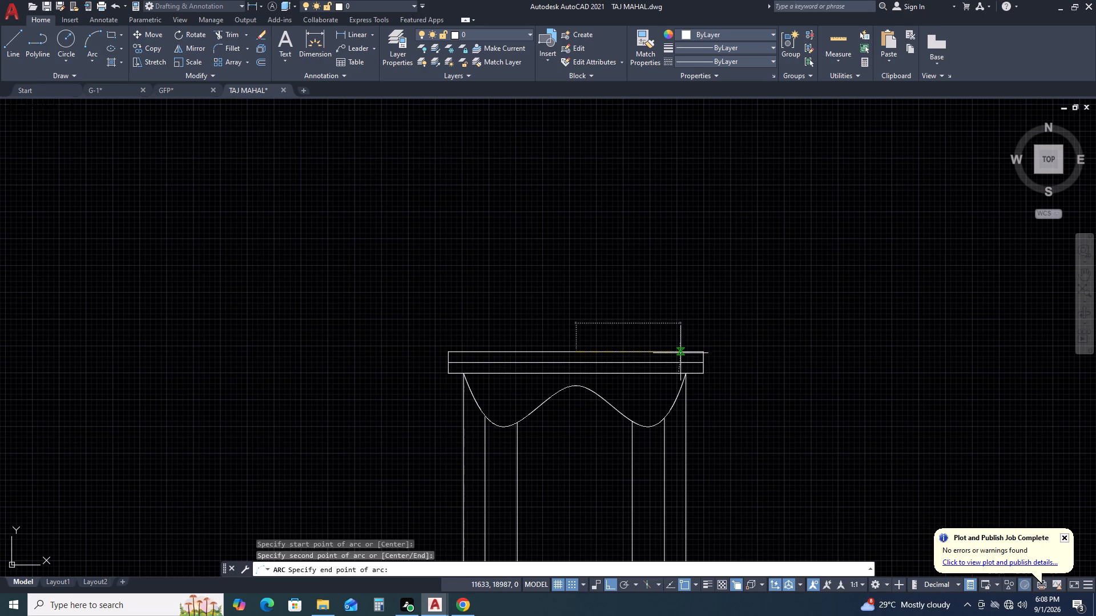
{"action": "left_click", "coordinate": [680, 351]}
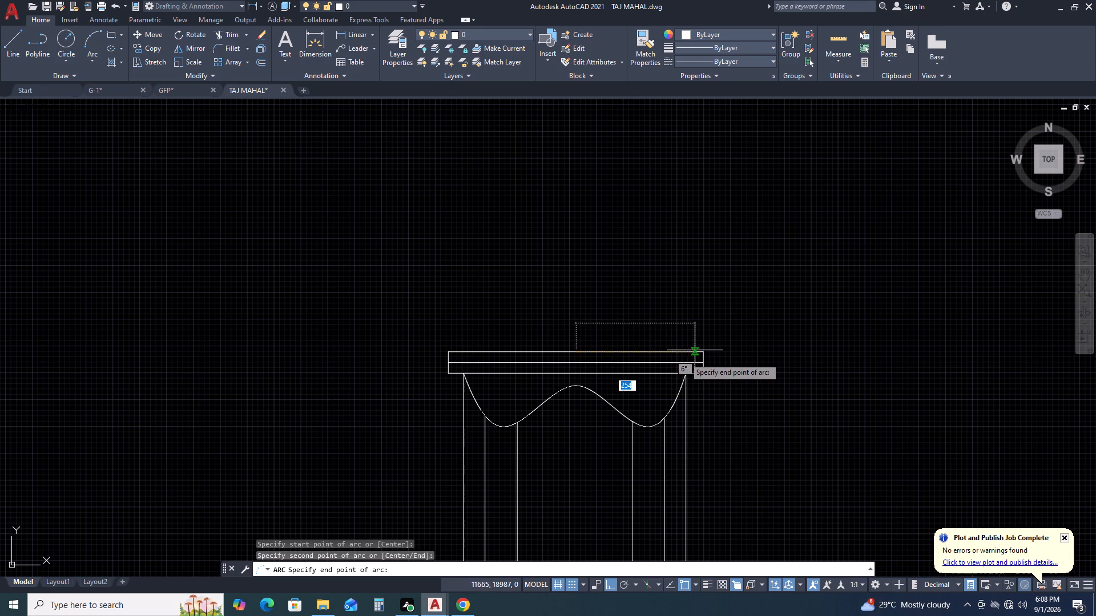
{"action": "left_click", "coordinate": [703, 352]}
{"action": "left_click", "coordinate": [817, 340]}
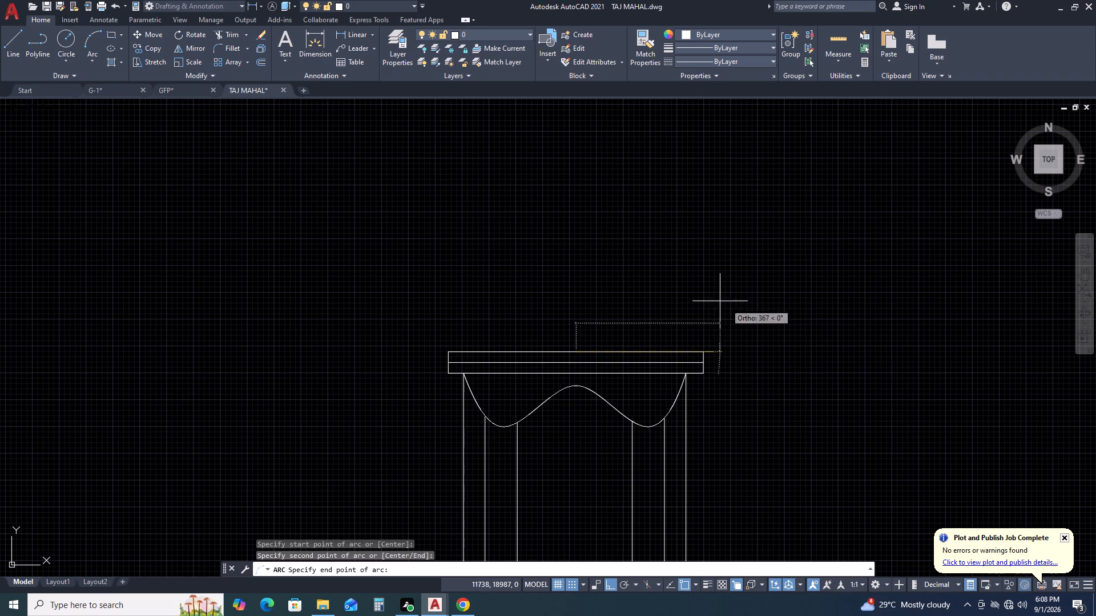
{"action": "left_click", "coordinate": [849, 362]}
{"action": "double_click", "coordinate": [776, 345]}
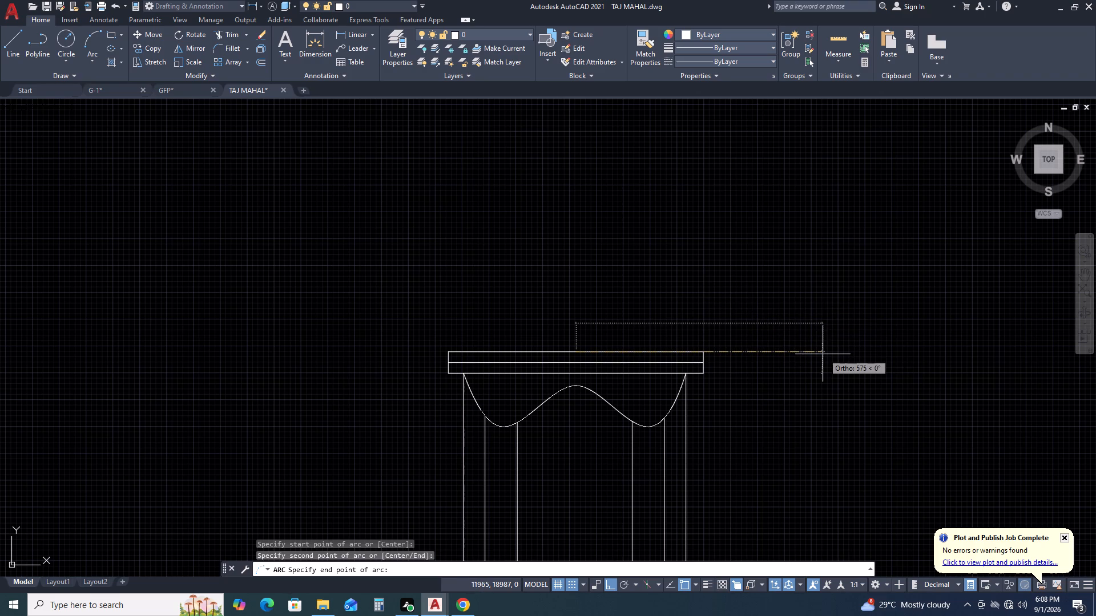
{"action": "double_click", "coordinate": [823, 354]}
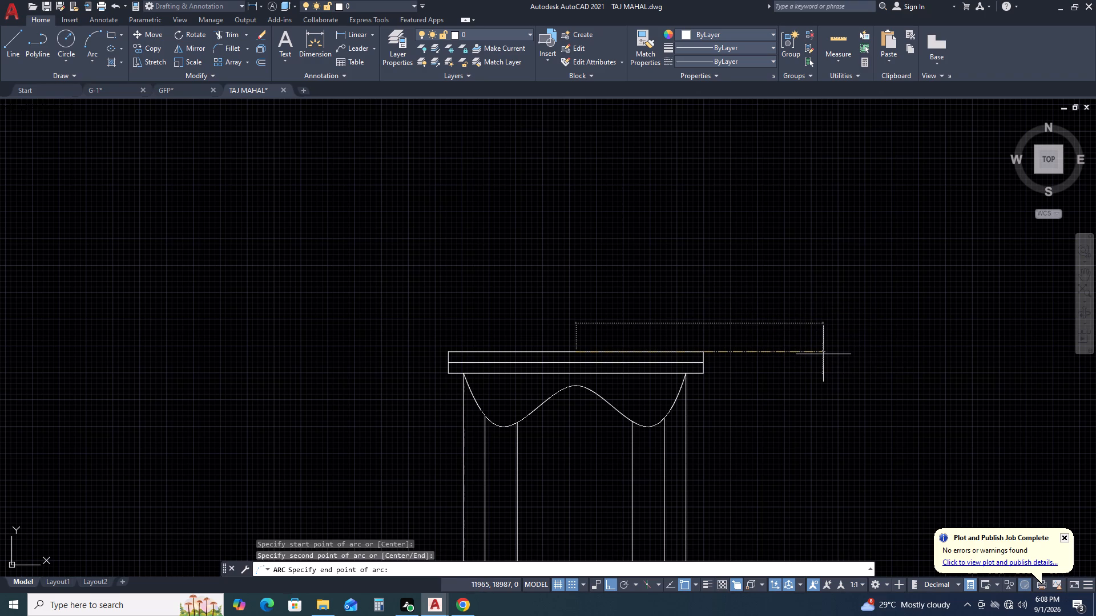
{"action": "left_click", "coordinate": [773, 364]}
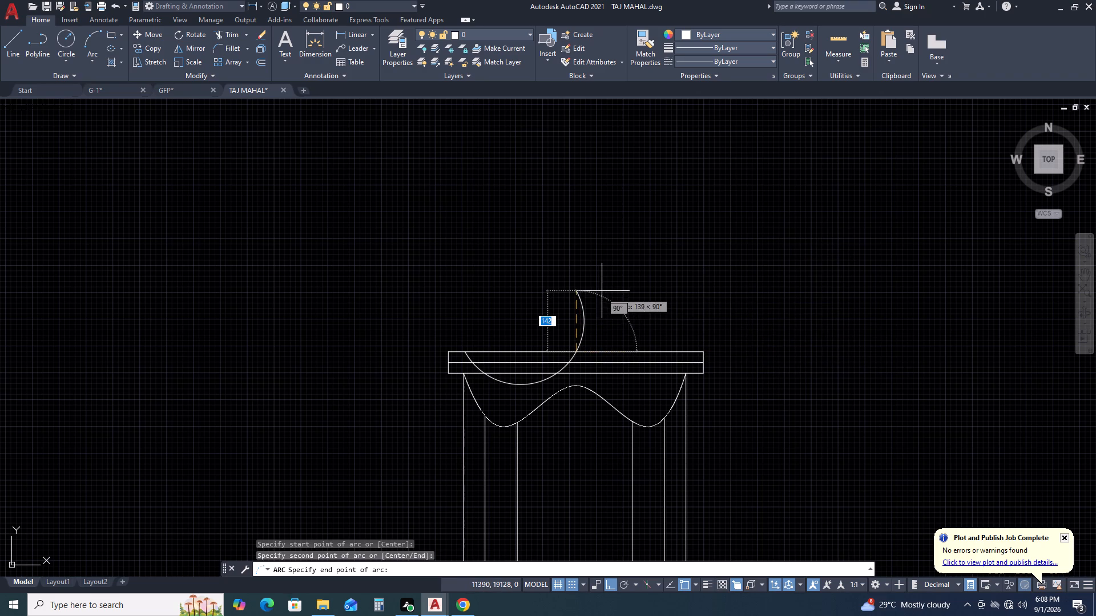
{"action": "left_click", "coordinate": [609, 303]}
Stretch the arc's two endpoints onto the tops of the outer columns at the band's underside.
{"action": "left_click", "coordinate": [575, 280]}
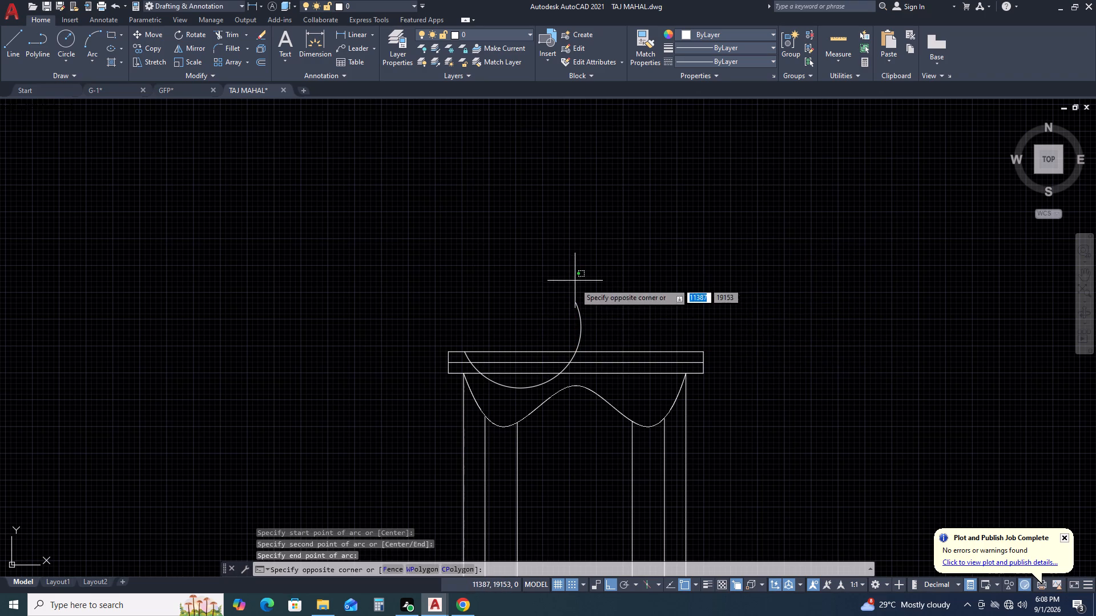
{"action": "left_click_drag", "start_coordinate": [582, 328], "coordinate": [577, 328]}
{"action": "left_click_drag", "start_coordinate": [615, 326], "coordinate": [599, 319]}
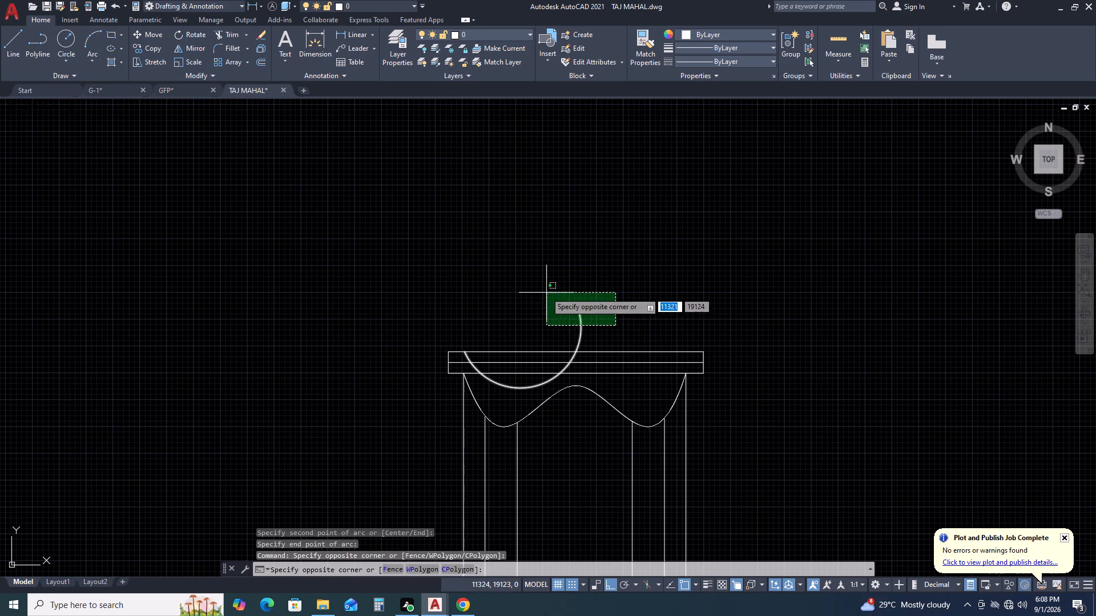
{"action": "left_click", "coordinate": [422, 244]}
{"action": "middle_click_drag", "start_coordinate": [555, 343], "coordinate": [544, 394]}
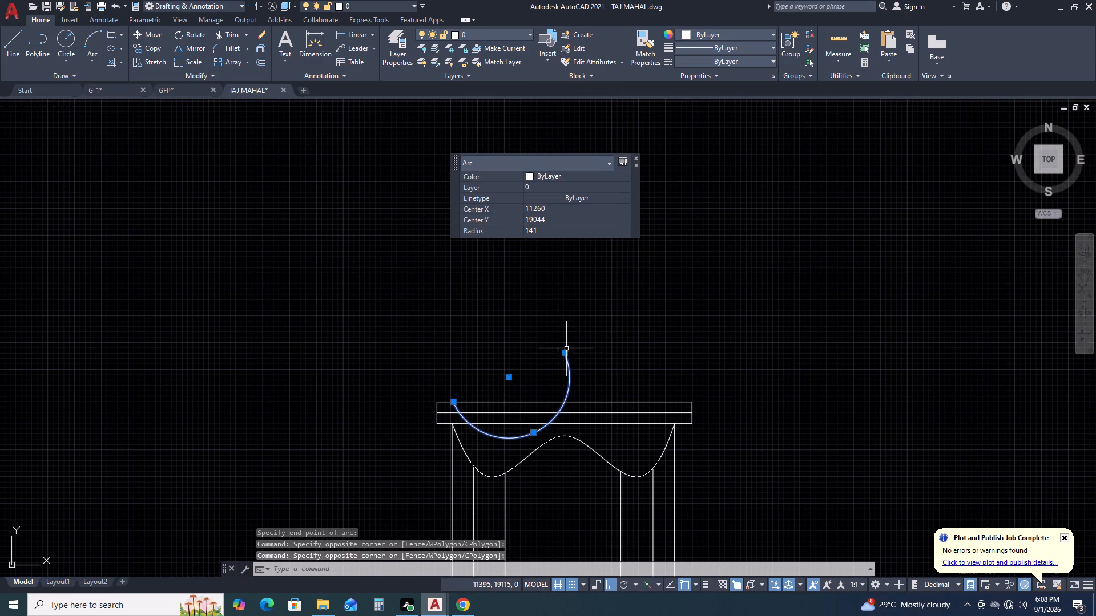
{"action": "double_click", "coordinate": [564, 352]}
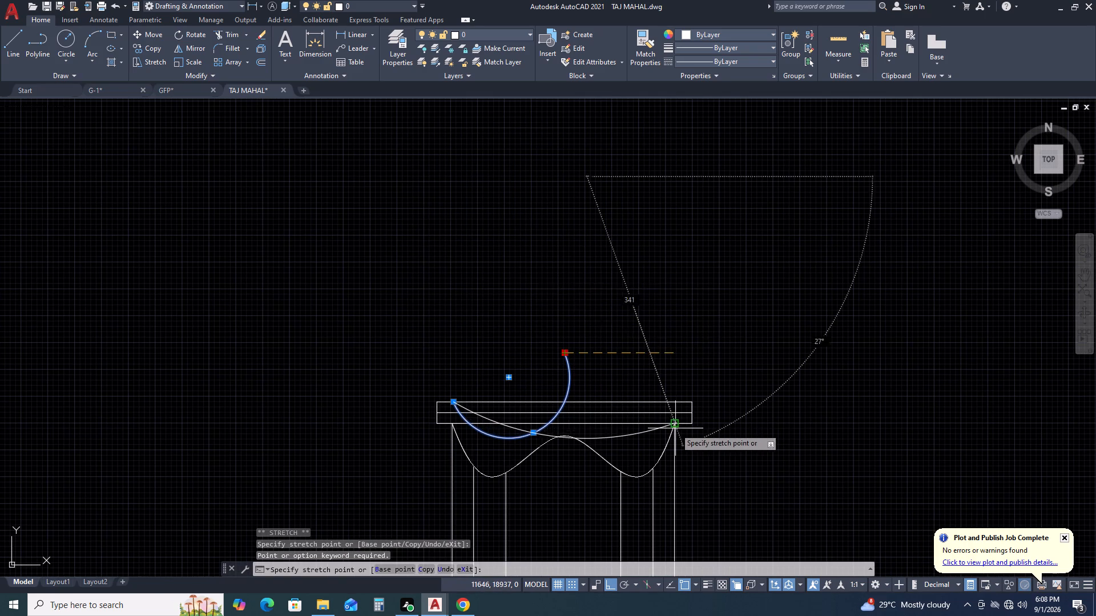
{"action": "left_click", "coordinate": [674, 427]}
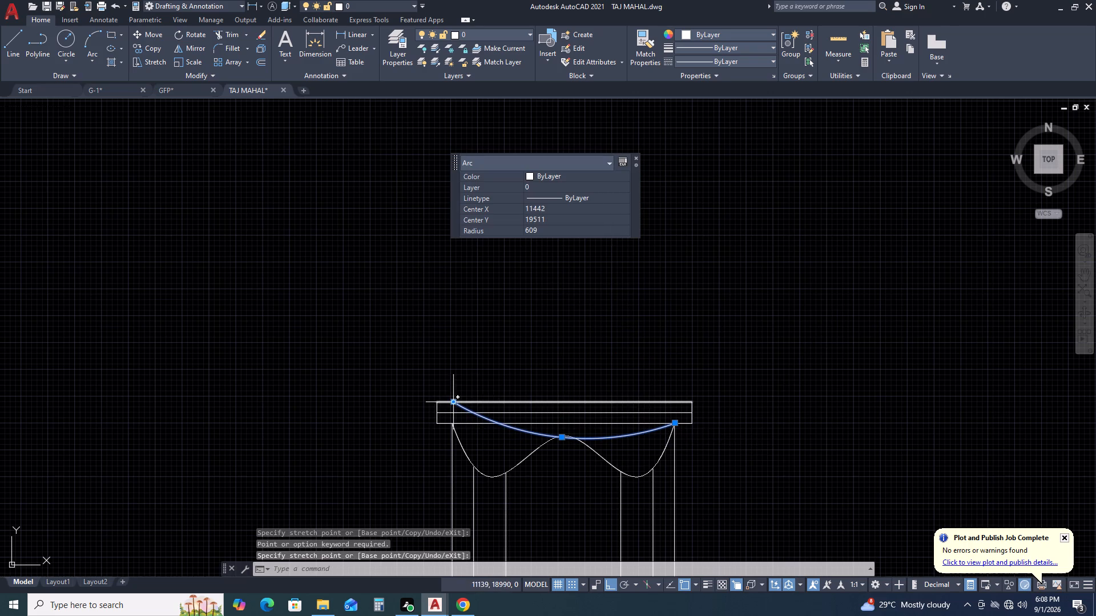
{"action": "scroll", "coordinate": [448, 404], "scroll_direction": "up", "scroll_amount": 2}
{"action": "left_click", "coordinate": [457, 398]}
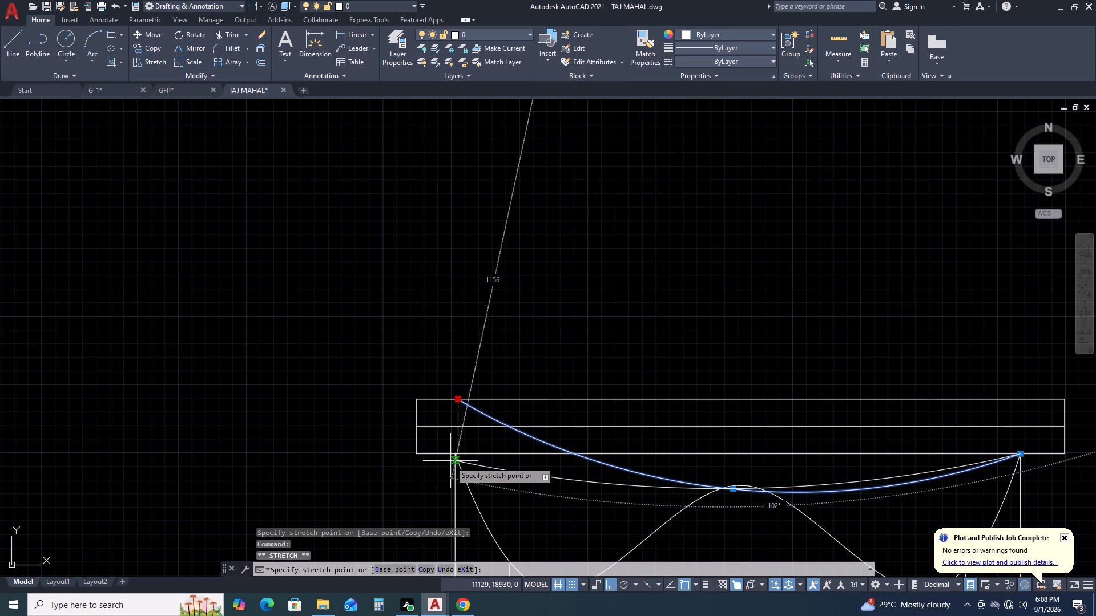
{"action": "left_click", "coordinate": [450, 455]}
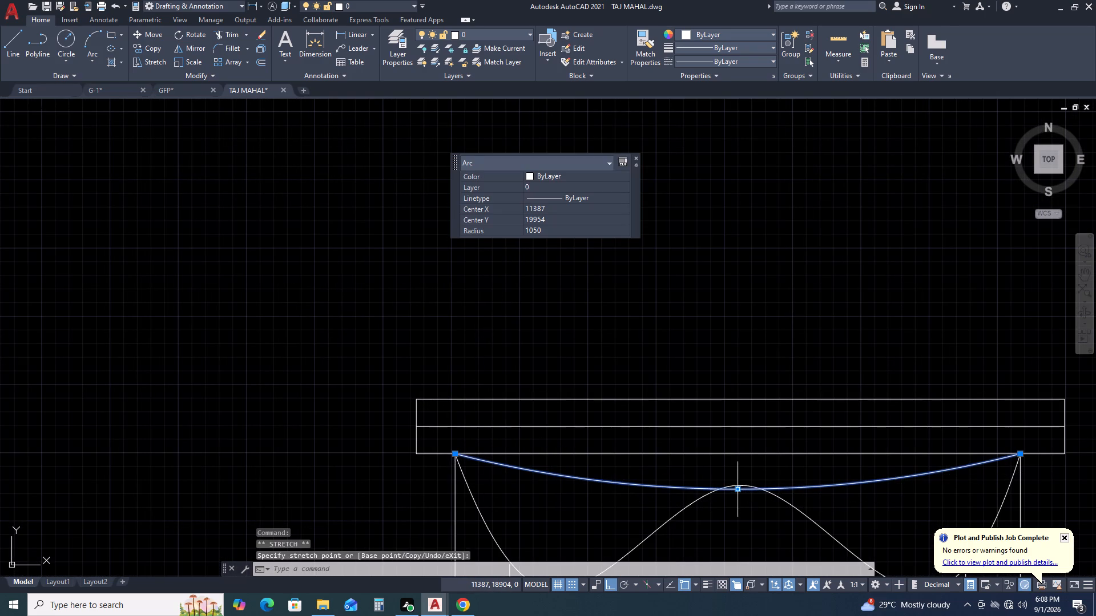
Stretch the arc's midpoint straight up to form a dome with a radius of about 262.
{"action": "left_click", "coordinate": [738, 490]}
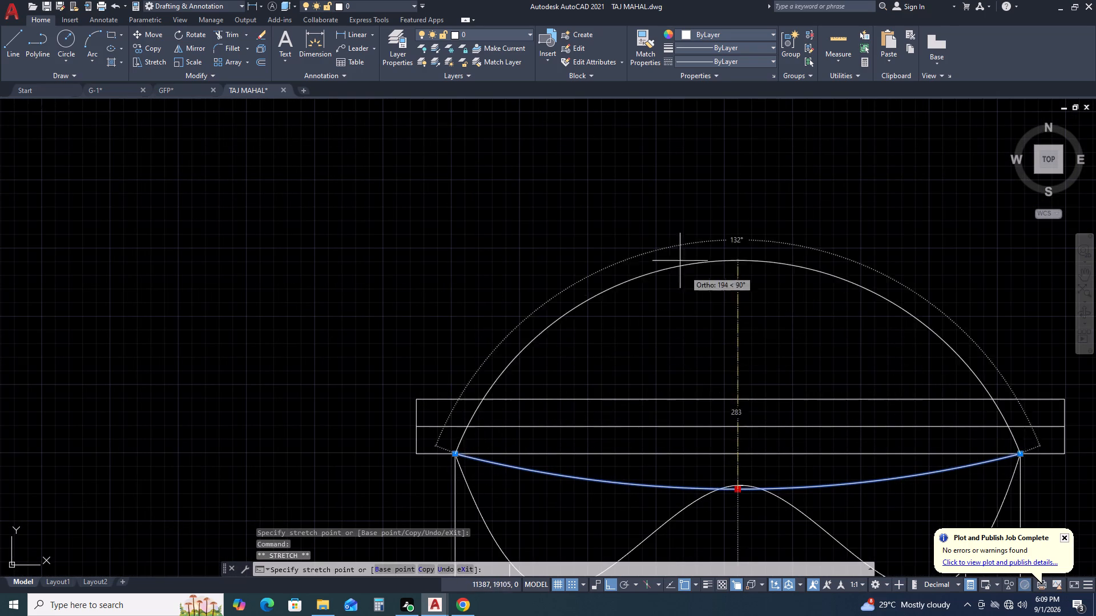
{"action": "scroll", "coordinate": [662, 198], "scroll_direction": "down", "scroll_amount": 2}
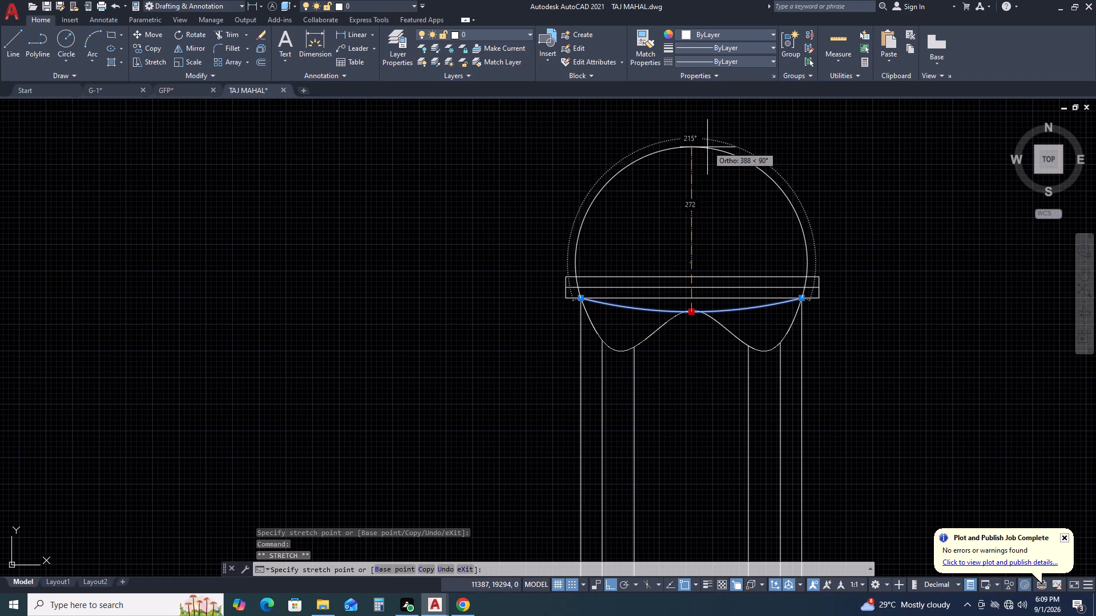
{"action": "left_click", "coordinate": [706, 169]}
Move the dome arc up from the band's underside so its ends rest on the band's top edge.
{"action": "middle_click_drag", "start_coordinate": [711, 157], "coordinate": [698, 220]}
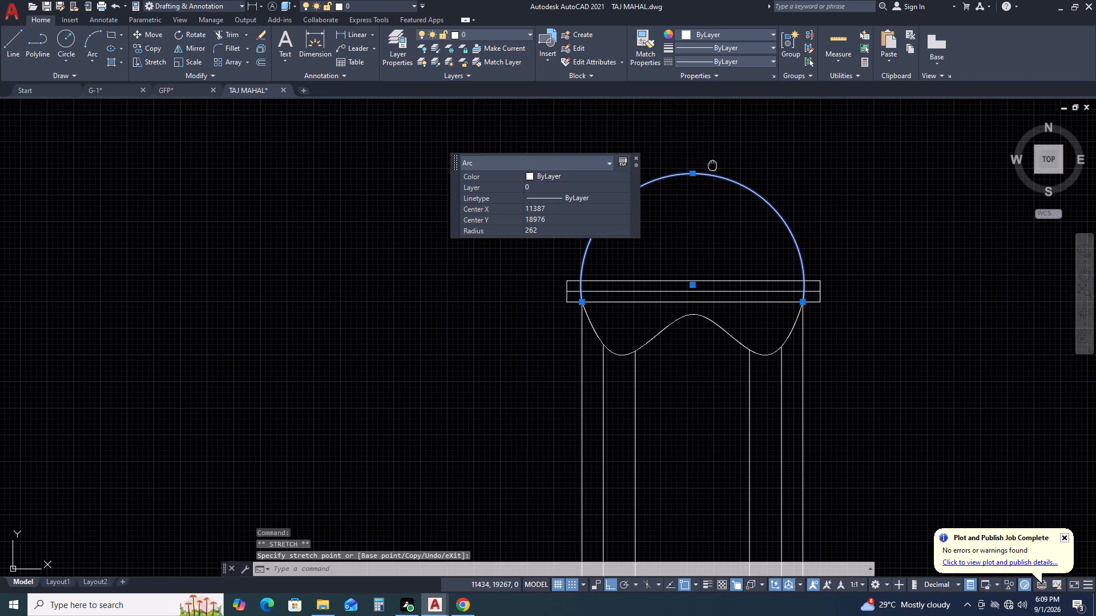
{"action": "middle_click_drag", "start_coordinate": [698, 220], "coordinate": [687, 244]}
{"action": "key", "text": "m"}
{"action": "key", "text": "space"}
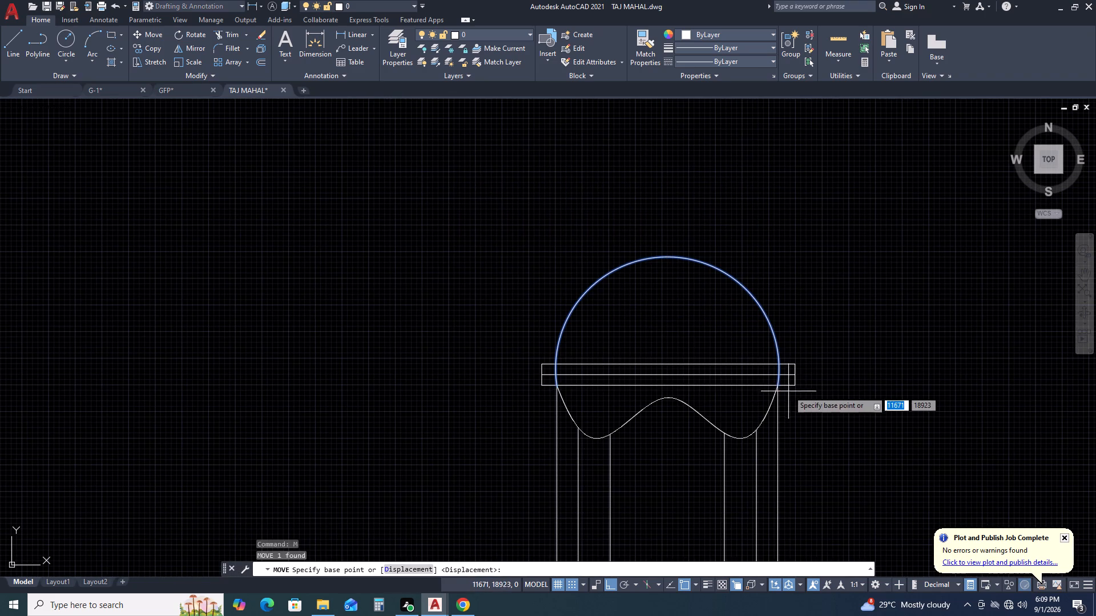
{"action": "scroll", "coordinate": [787, 388], "scroll_direction": "up", "scroll_amount": 1}
{"action": "left_click", "coordinate": [768, 387]}
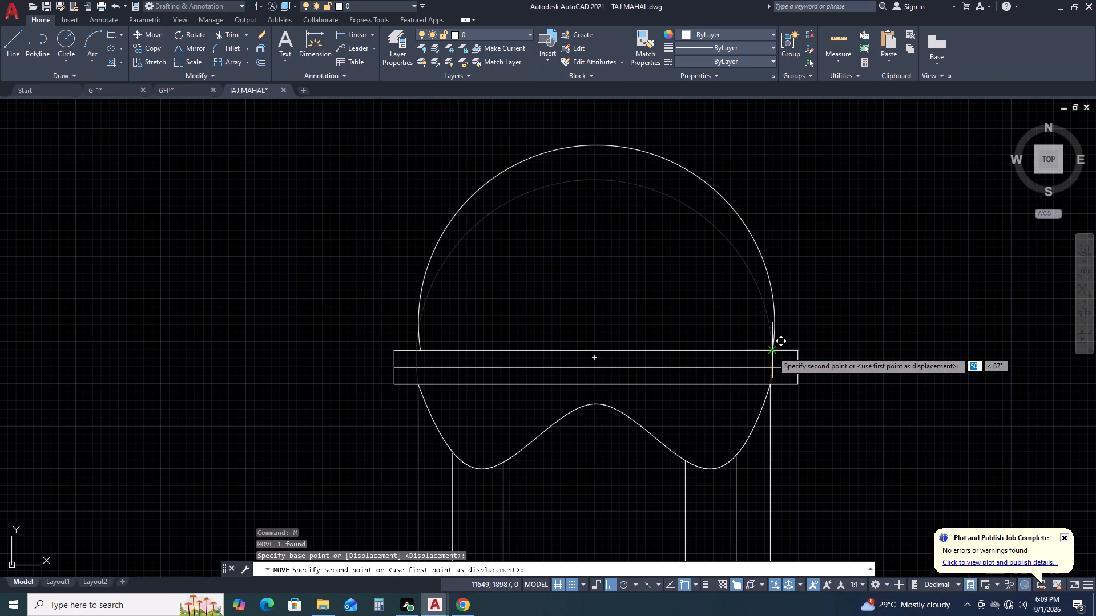
{"action": "left_click", "coordinate": [772, 351]}
Examine the left minaret's domed pavilion and compare it with the rest of the elevation.
{"action": "scroll", "coordinate": [720, 232], "scroll_direction": "down", "scroll_amount": 4}
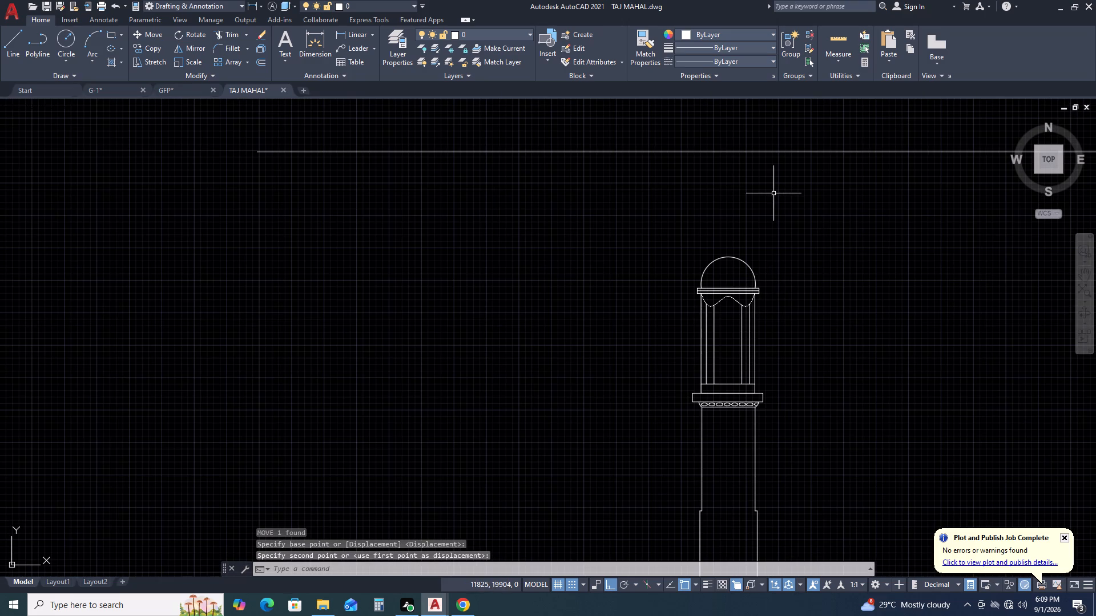
{"action": "middle_click_drag", "start_coordinate": [773, 193], "coordinate": [703, 270]}
{"action": "middle_click", "coordinate": [691, 278]}
{"action": "middle_click_drag", "start_coordinate": [691, 306], "coordinate": [714, 378]}
{"action": "middle_click", "coordinate": [715, 382]}
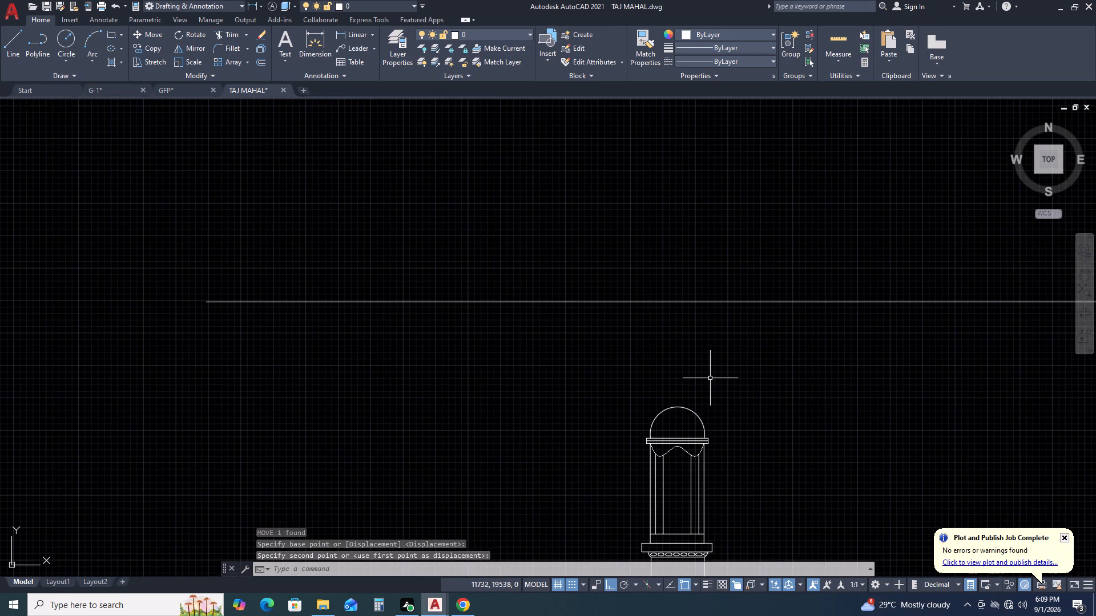
{"action": "scroll", "coordinate": [684, 405], "scroll_direction": "up", "scroll_amount": 1}
{"action": "scroll", "coordinate": [699, 384], "scroll_direction": "down", "scroll_amount": 5}
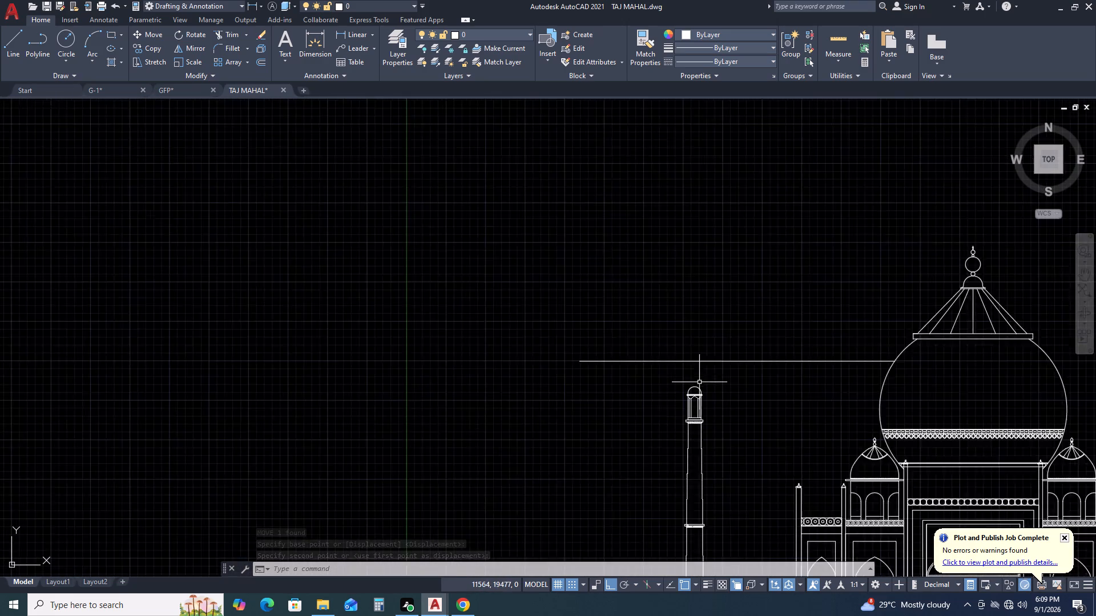
{"action": "scroll", "coordinate": [675, 433], "scroll_direction": "up", "scroll_amount": 1}
{"action": "scroll", "coordinate": [743, 399], "scroll_direction": "up", "scroll_amount": 2}
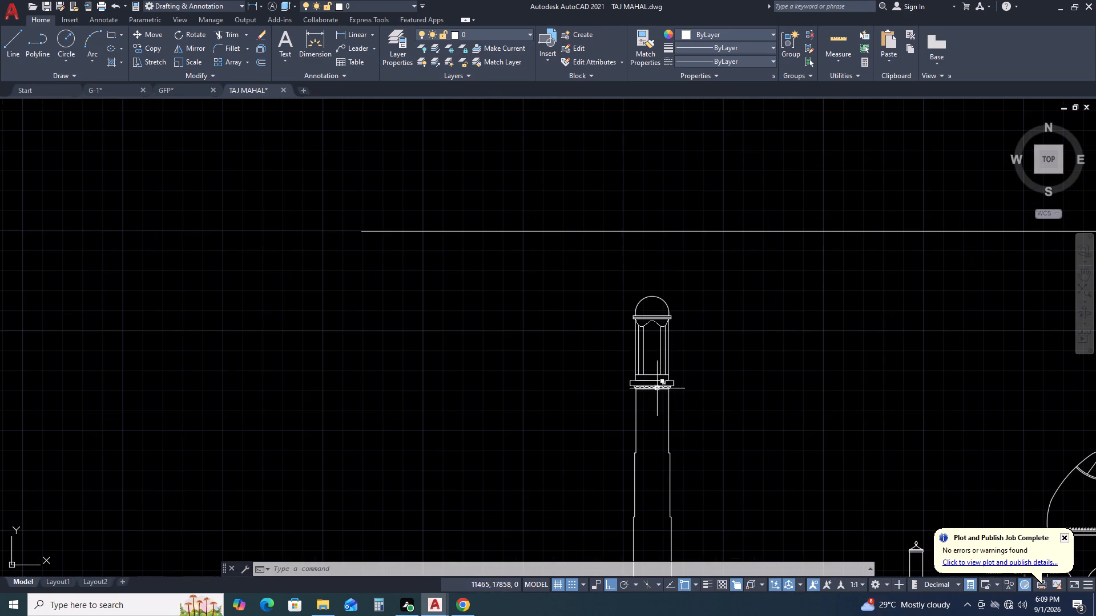
{"action": "scroll", "coordinate": [630, 365], "scroll_direction": "up", "scroll_amount": 2}
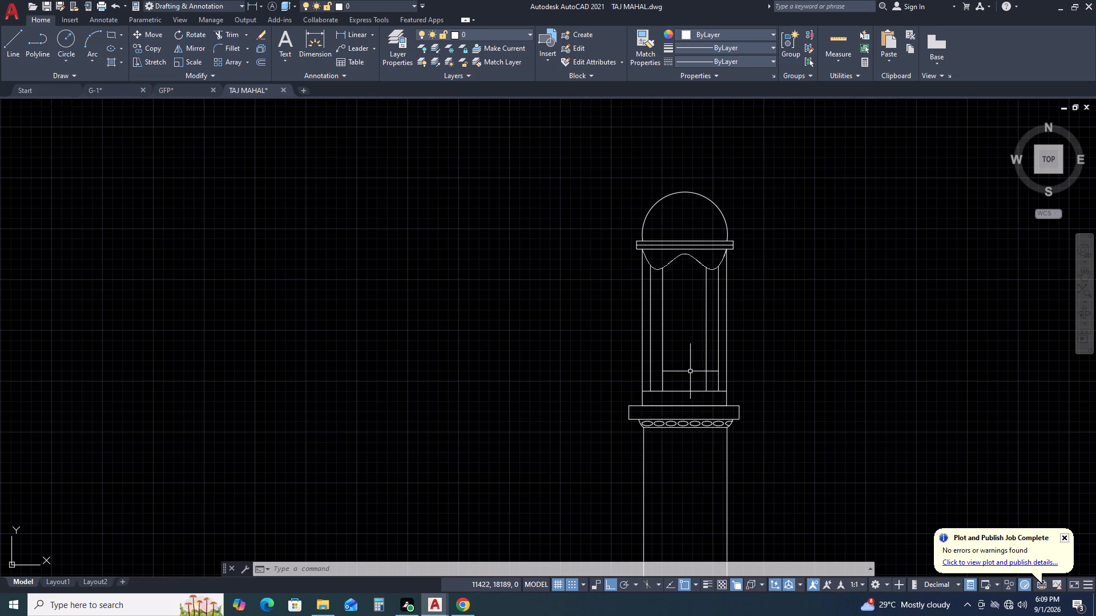
{"action": "scroll", "coordinate": [694, 359], "scroll_direction": "down", "scroll_amount": 4}
{"action": "middle_click_drag", "start_coordinate": [791, 326], "coordinate": [693, 306]}
{"action": "scroll", "coordinate": [547, 343], "scroll_direction": "down", "scroll_amount": 2}
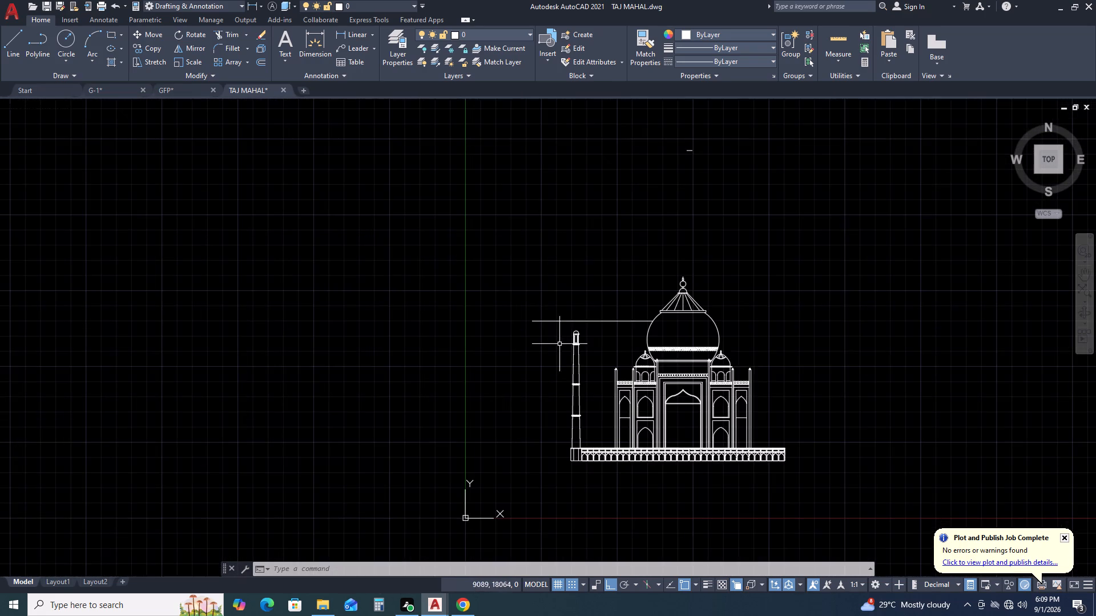
Erase the stray short horizontal line floating above the main dome's finial.
{"action": "scroll", "coordinate": [614, 346], "scroll_direction": "up", "scroll_amount": 2}
{"action": "scroll", "coordinate": [678, 289], "scroll_direction": "down", "scroll_amount": 3}
{"action": "scroll", "coordinate": [721, 191], "scroll_direction": "up", "scroll_amount": 3}
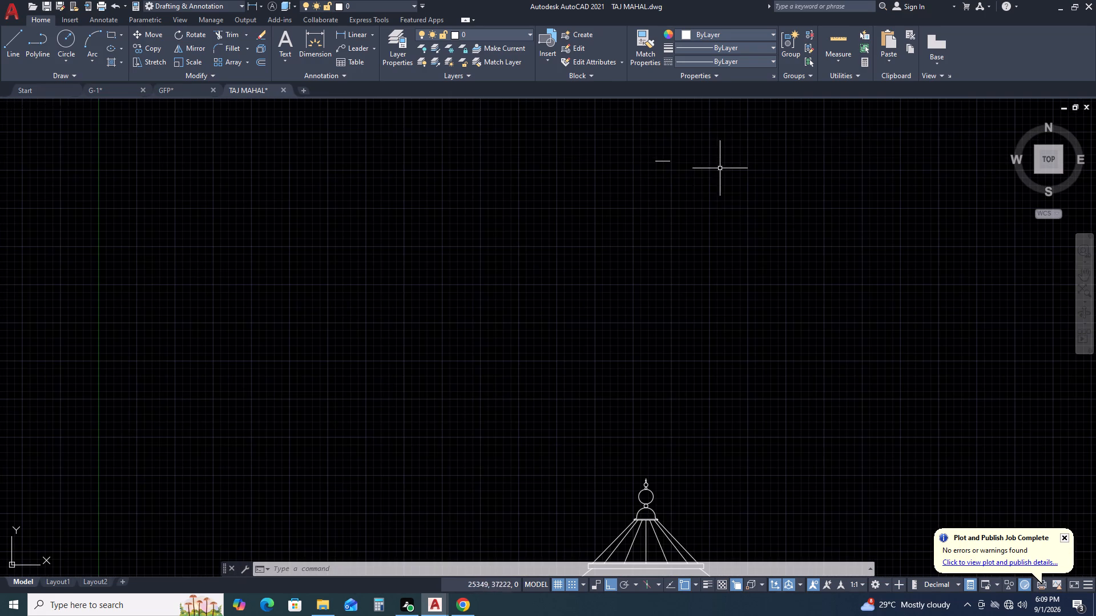
{"action": "left_click_drag", "start_coordinate": [722, 133], "coordinate": [712, 140]}
{"action": "left_click", "coordinate": [605, 223]}
{"action": "key", "text": "Delete"}
Examine the whole elevation and the finial-topped pillar beside the main dome's base.
{"action": "scroll", "coordinate": [634, 253], "scroll_direction": "down", "scroll_amount": 3}
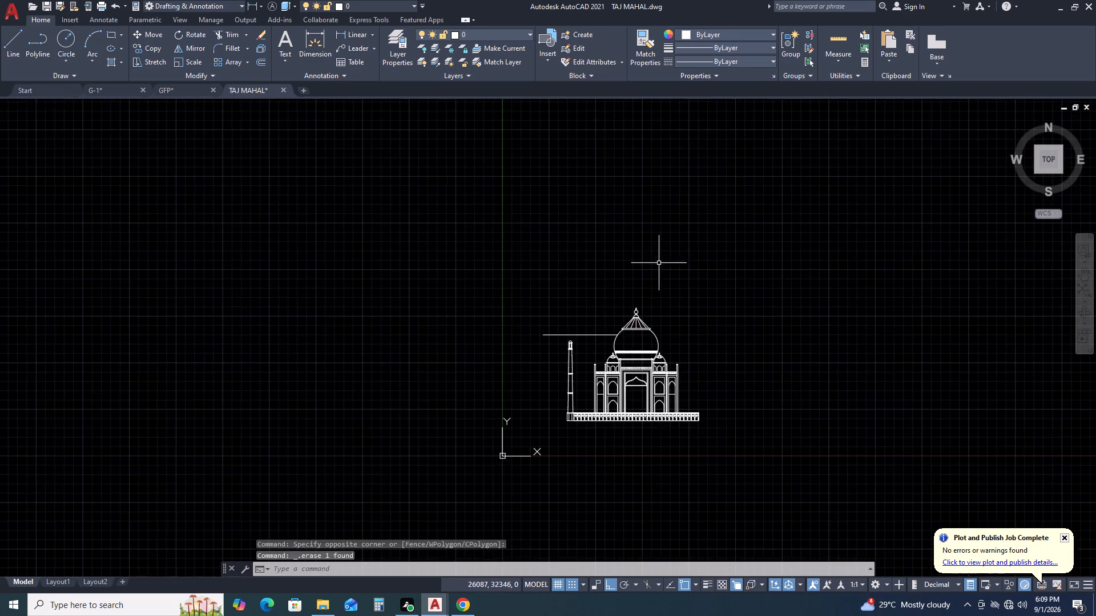
{"action": "scroll", "coordinate": [659, 264], "scroll_direction": "down", "scroll_amount": 1}
{"action": "scroll", "coordinate": [628, 317], "scroll_direction": "up", "scroll_amount": 6}
{"action": "scroll", "coordinate": [659, 298], "scroll_direction": "down", "scroll_amount": 2}
{"action": "middle_click_drag", "start_coordinate": [845, 290], "coordinate": [794, 253]}
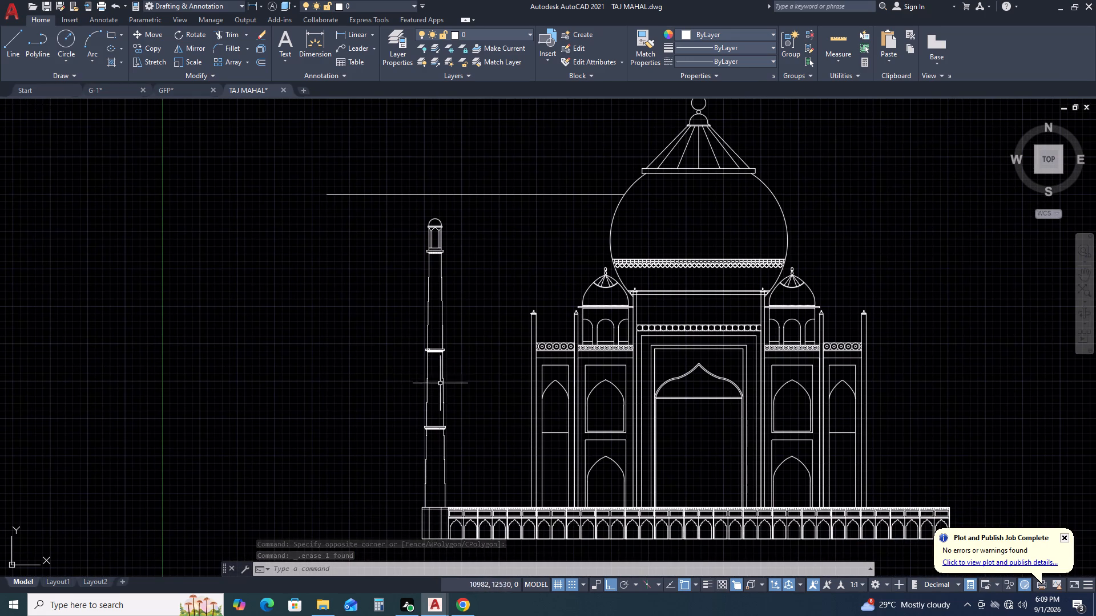
{"action": "scroll", "coordinate": [792, 349], "scroll_direction": "down", "scroll_amount": 2}
{"action": "middle_click_drag", "start_coordinate": [904, 336], "coordinate": [817, 262]}
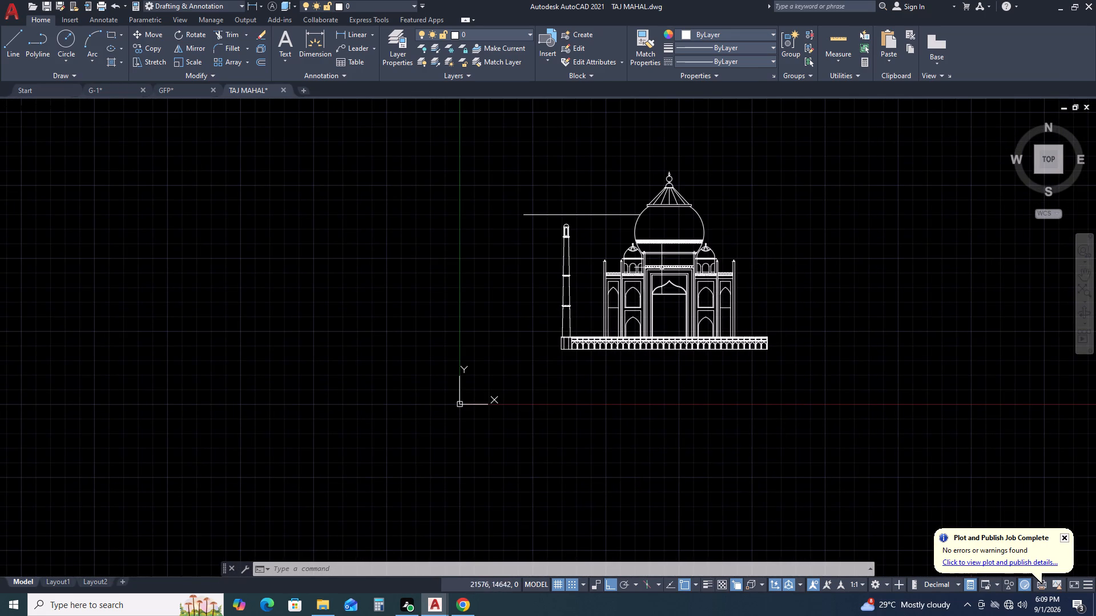
{"action": "scroll", "coordinate": [601, 262], "scroll_direction": "up", "scroll_amount": 2}
{"action": "middle_click_drag", "start_coordinate": [851, 287], "coordinate": [660, 341]}
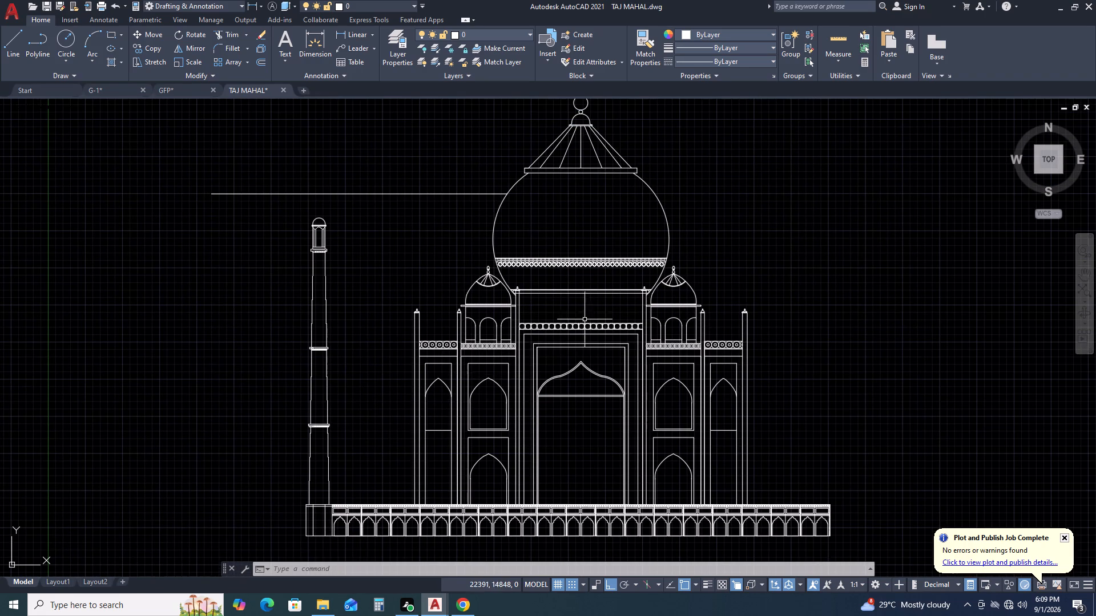
{"action": "scroll", "coordinate": [639, 297], "scroll_direction": "up", "scroll_amount": 4}
{"action": "scroll", "coordinate": [650, 250], "scroll_direction": "up", "scroll_amount": 3}
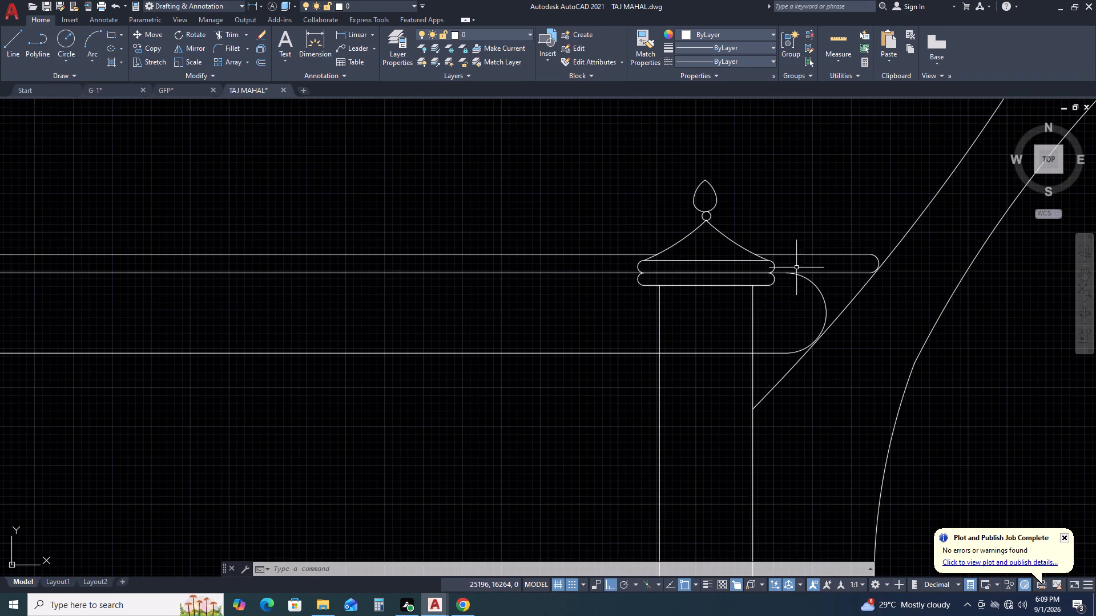
{"action": "scroll", "coordinate": [540, 332], "scroll_direction": "down", "scroll_amount": 7}
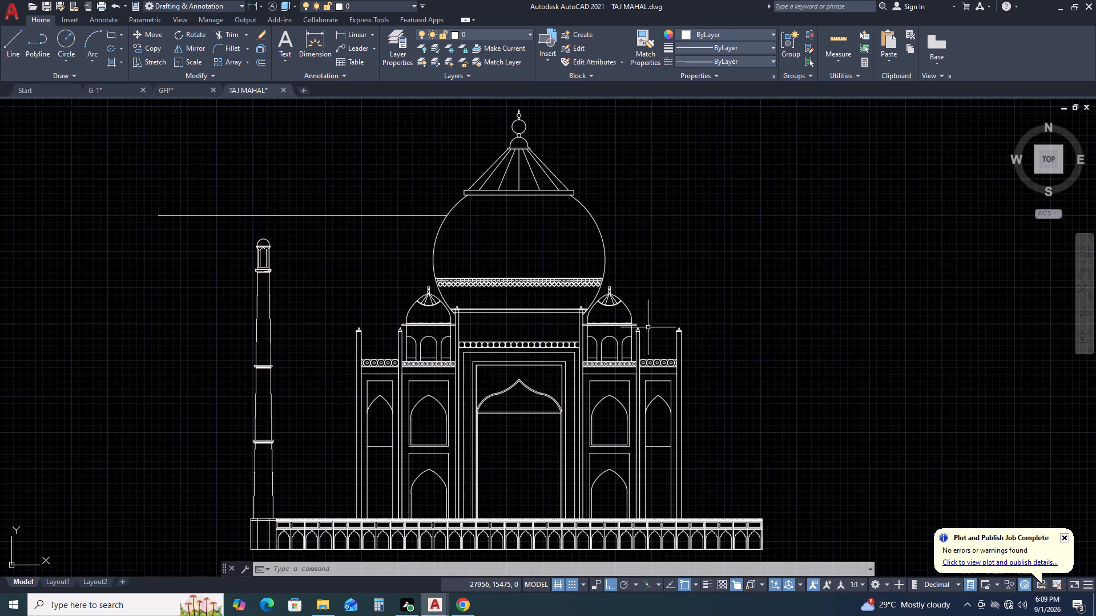
Erase the horizontal line between the two rounded cap bands of the finial-topped pillar on the left of the main dome's base.
{"action": "scroll", "coordinate": [422, 327], "scroll_direction": "up", "scroll_amount": 3}
{"action": "scroll", "coordinate": [587, 270], "scroll_direction": "up", "scroll_amount": 3}
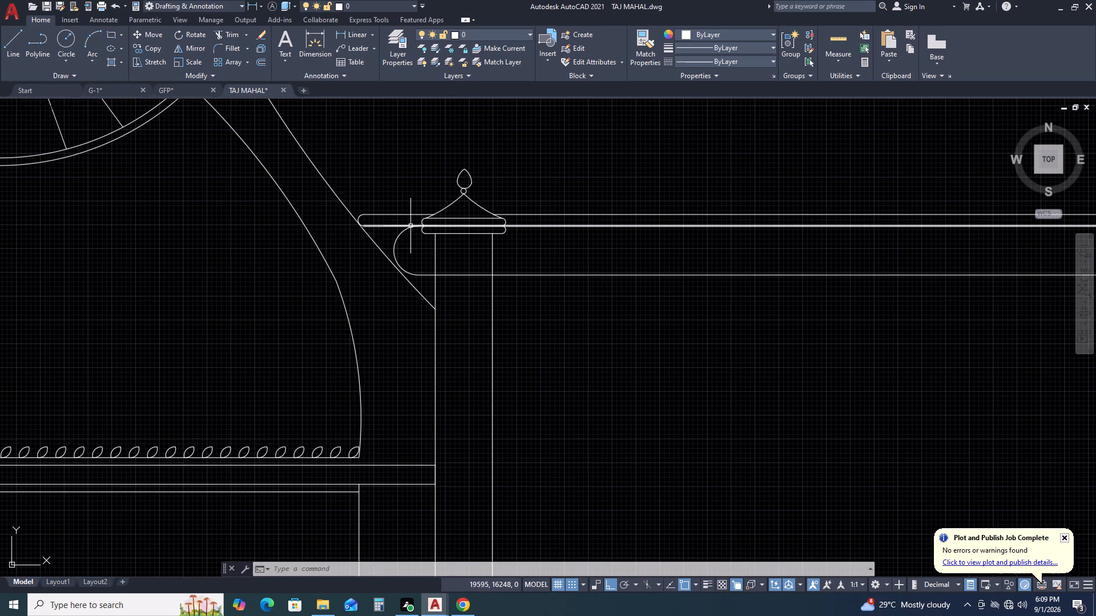
{"action": "scroll", "coordinate": [410, 226], "scroll_direction": "up", "scroll_amount": 2}
{"action": "scroll", "coordinate": [650, 346], "scroll_direction": "down", "scroll_amount": 2}
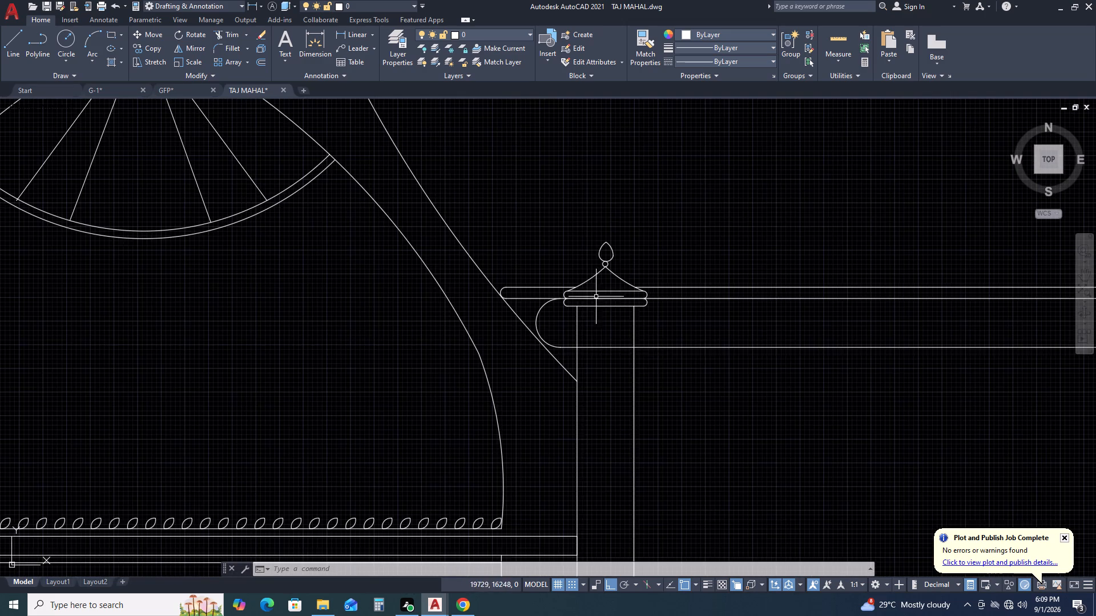
{"action": "scroll", "coordinate": [593, 297], "scroll_direction": "up", "scroll_amount": 2}
{"action": "scroll", "coordinate": [543, 273], "scroll_direction": "up", "scroll_amount": 2}
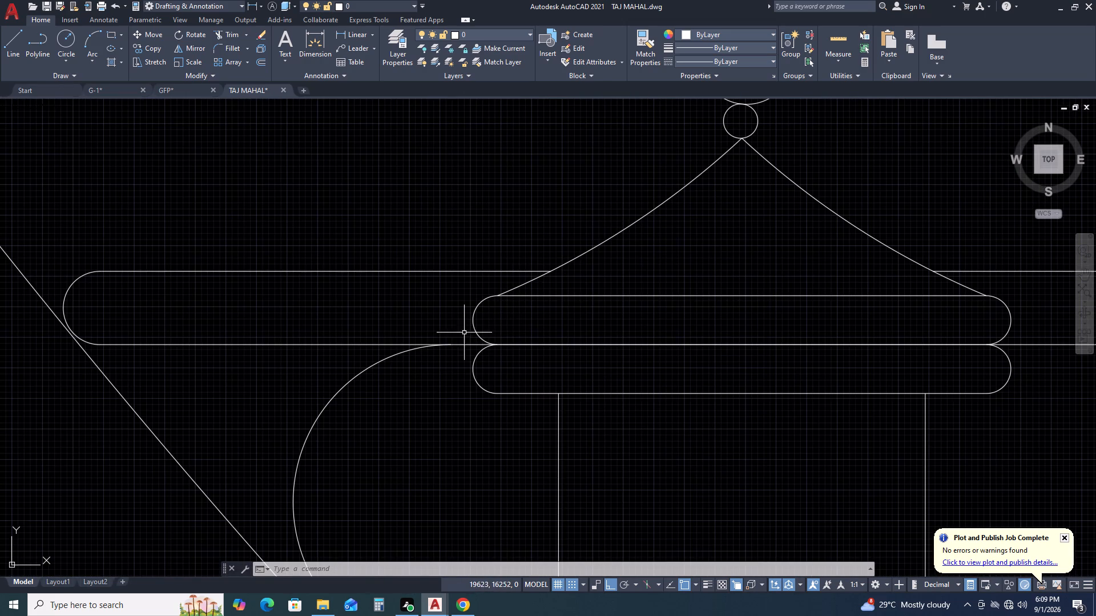
{"action": "left_click", "coordinate": [442, 327]}
{"action": "left_click", "coordinate": [1010, 376]}
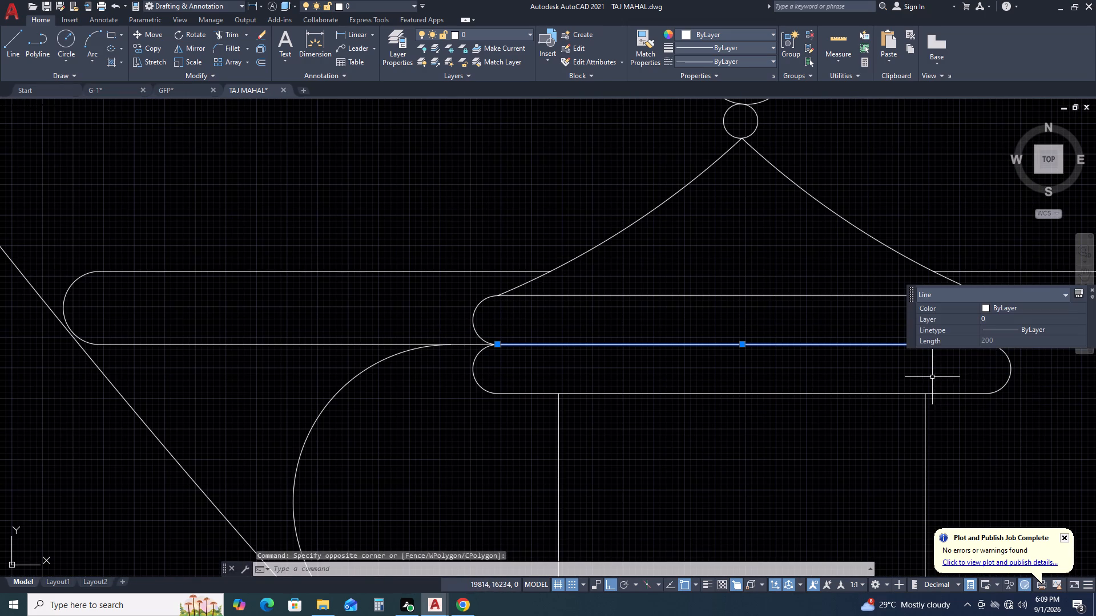
{"action": "key", "text": "Delete"}
Erase the matching horizontal line between the two rounded cap bands of the pillar on the right of the main dome's base.
{"action": "scroll", "coordinate": [510, 382], "scroll_direction": "down", "scroll_amount": 4}
{"action": "scroll", "coordinate": [922, 382], "scroll_direction": "down", "scroll_amount": 4}
{"action": "middle_click_drag", "start_coordinate": [1035, 387], "coordinate": [709, 387]}
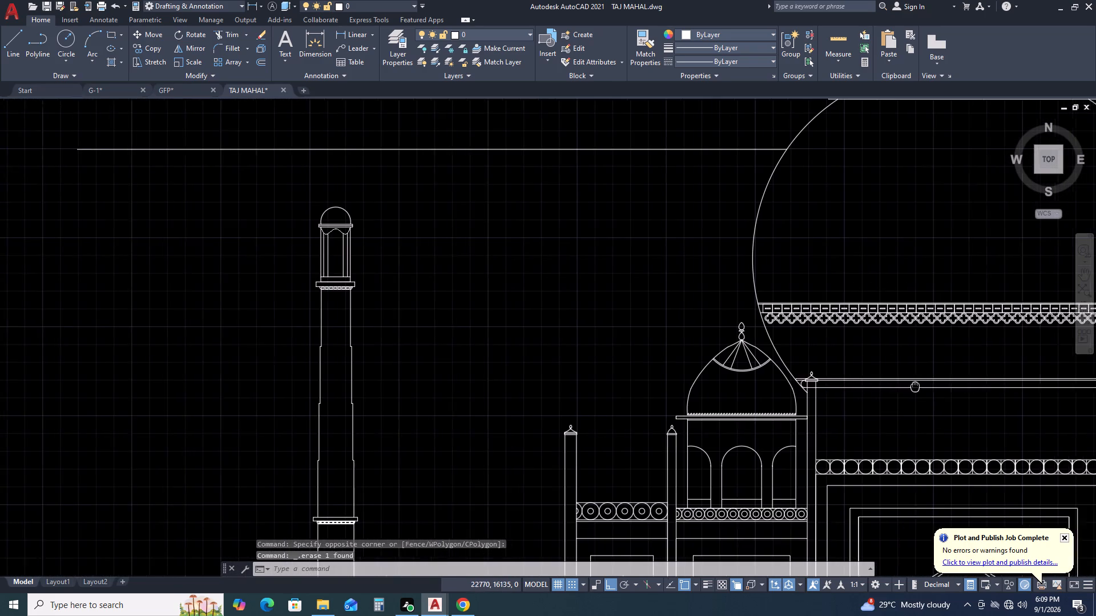
{"action": "middle_click_drag", "start_coordinate": [709, 387], "coordinate": [305, 368]}
{"action": "scroll", "coordinate": [438, 383], "scroll_direction": "up", "scroll_amount": 3}
{"action": "scroll", "coordinate": [452, 333], "scroll_direction": "up", "scroll_amount": 2}
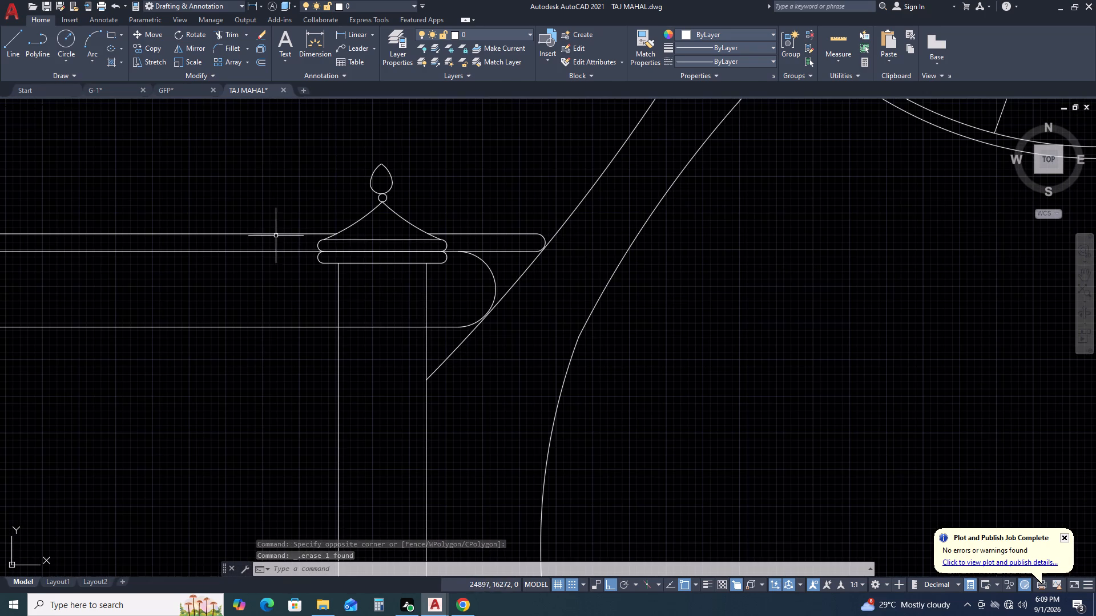
{"action": "scroll", "coordinate": [331, 253], "scroll_direction": "up", "scroll_amount": 3}
{"action": "left_click_drag", "start_coordinate": [286, 228], "coordinate": [292, 232]}
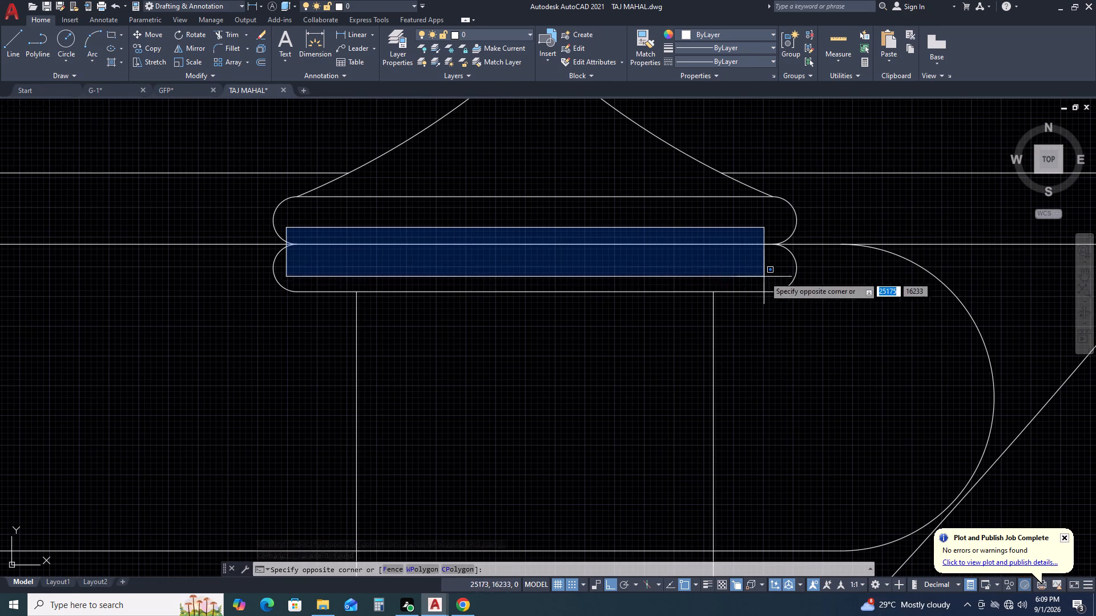
{"action": "left_click", "coordinate": [799, 269]}
{"action": "key", "text": "Delete"}
Draw a circle of about 38 radius centred on the apex of the left minaret's dome.
{"action": "scroll", "coordinate": [789, 332], "scroll_direction": "down", "scroll_amount": 2}
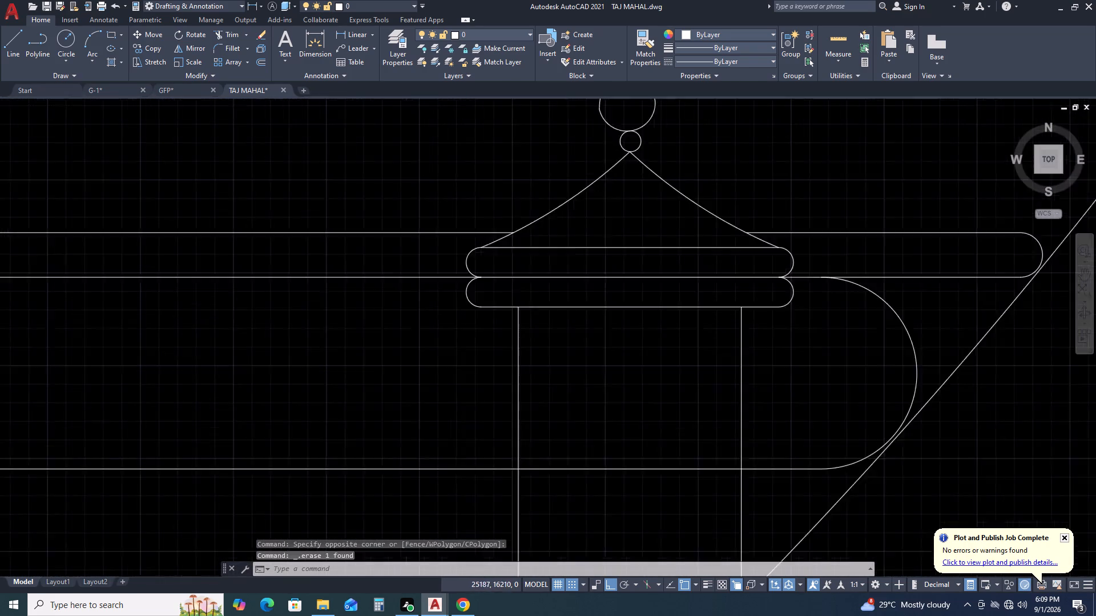
{"action": "scroll", "coordinate": [793, 334], "scroll_direction": "down", "scroll_amount": 2}
{"action": "scroll", "coordinate": [849, 334], "scroll_direction": "down", "scroll_amount": 7}
{"action": "scroll", "coordinate": [628, 286], "scroll_direction": "up", "scroll_amount": 2}
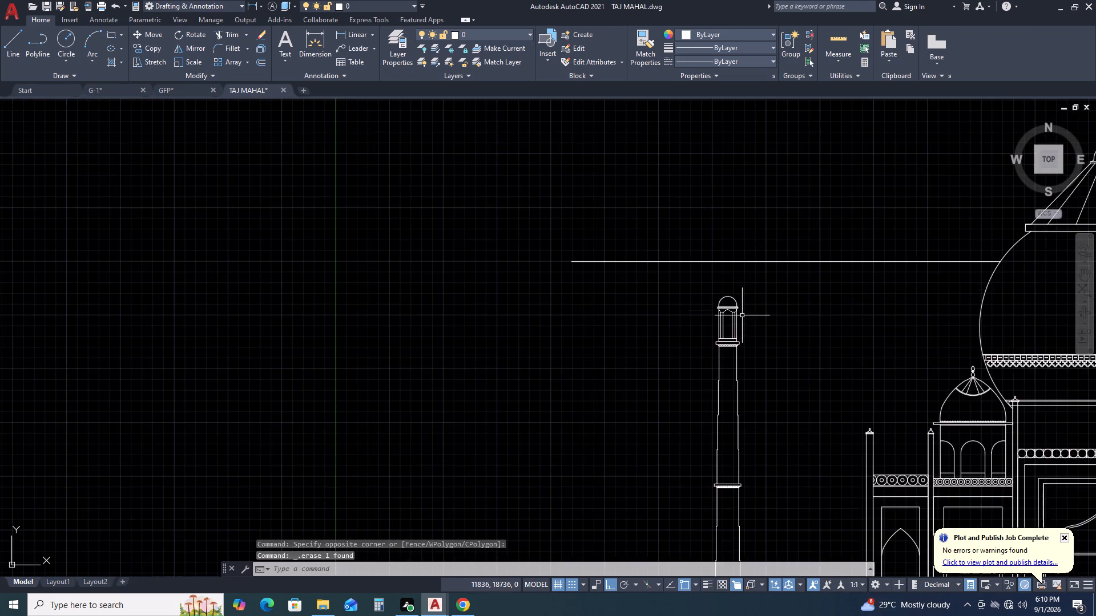
{"action": "scroll", "coordinate": [694, 301], "scroll_direction": "up", "scroll_amount": 2}
{"action": "middle_click_drag", "start_coordinate": [801, 309], "coordinate": [781, 379]}
{"action": "middle_click", "coordinate": [778, 386]}
{"action": "middle_click", "coordinate": [776, 391]}
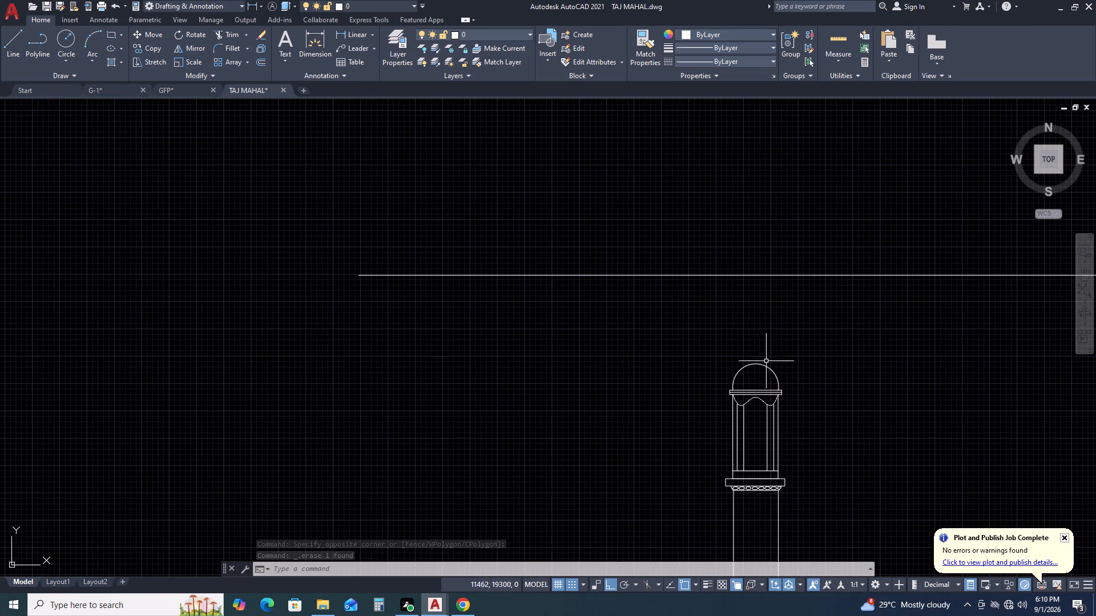
{"action": "scroll", "coordinate": [760, 353], "scroll_direction": "up", "scroll_amount": 2}
{"action": "middle_click_drag", "start_coordinate": [836, 369], "coordinate": [743, 318]}
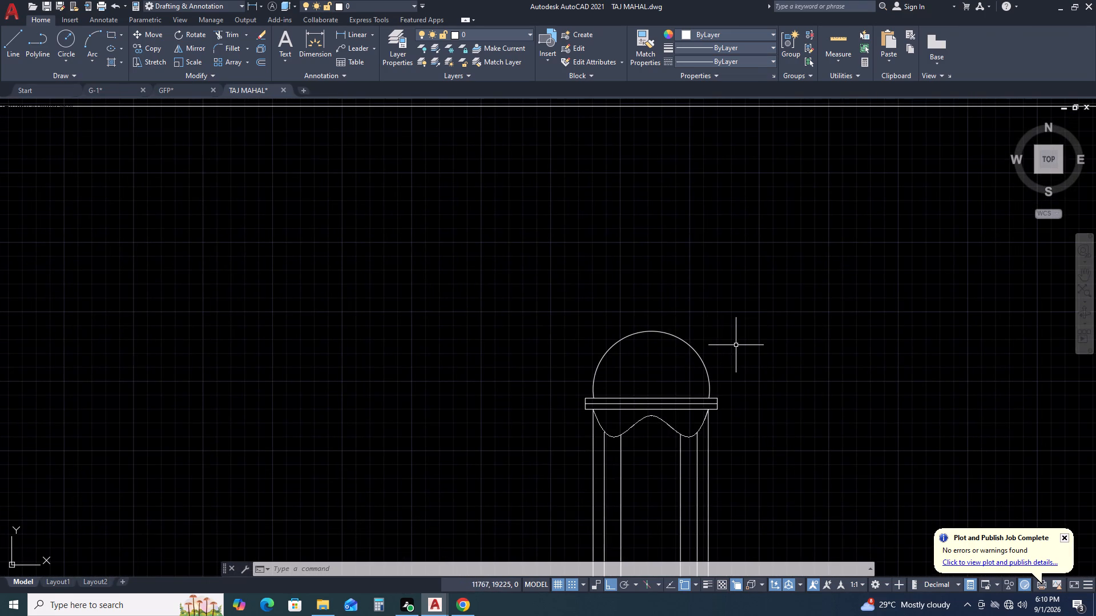
{"action": "key", "text": "c"}
{"action": "key", "text": "space"}
{"action": "scroll", "coordinate": [650, 327], "scroll_direction": "up", "scroll_amount": 1}
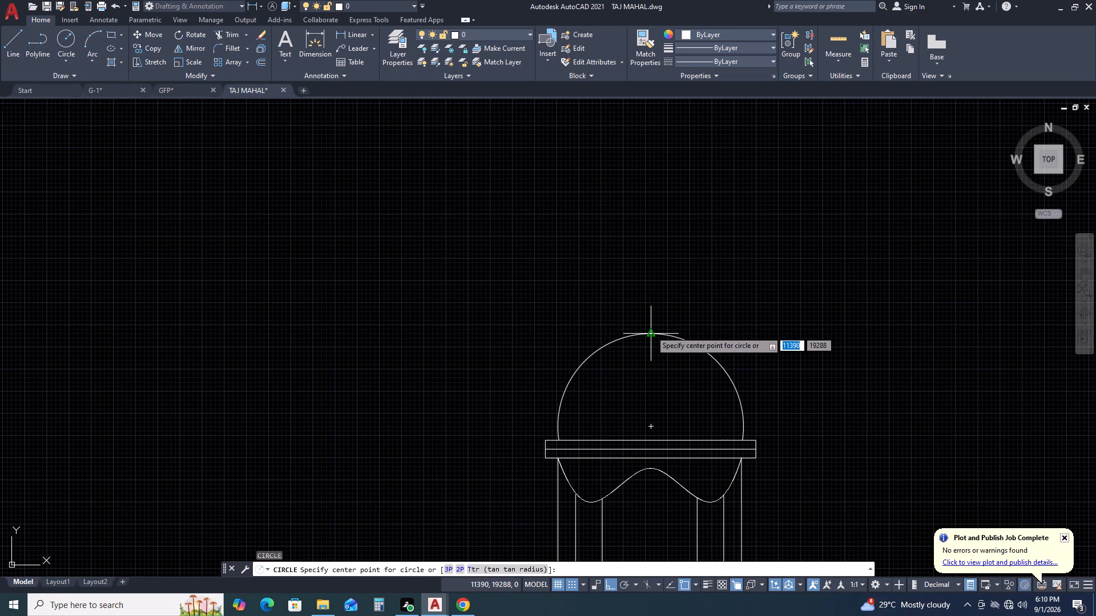
{"action": "left_click", "coordinate": [651, 331]}
{"action": "left_click", "coordinate": [652, 320]}
Move the small circle straight up so its lowest point rests on the apex of the minaret dome.
{"action": "left_click", "coordinate": [660, 322]}
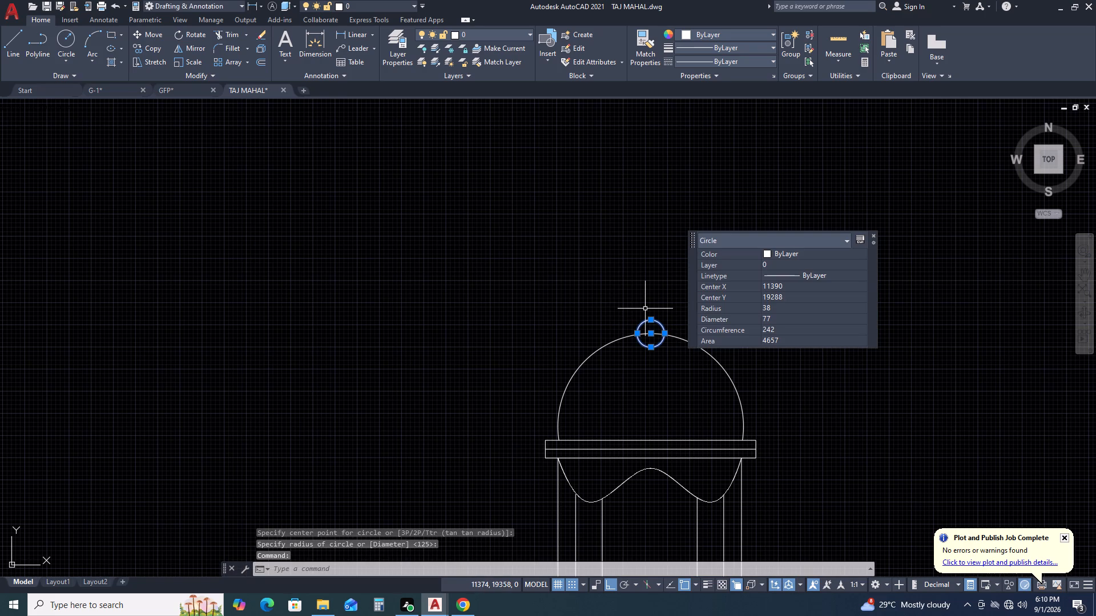
{"action": "key", "text": "m"}
{"action": "key", "text": "space"}
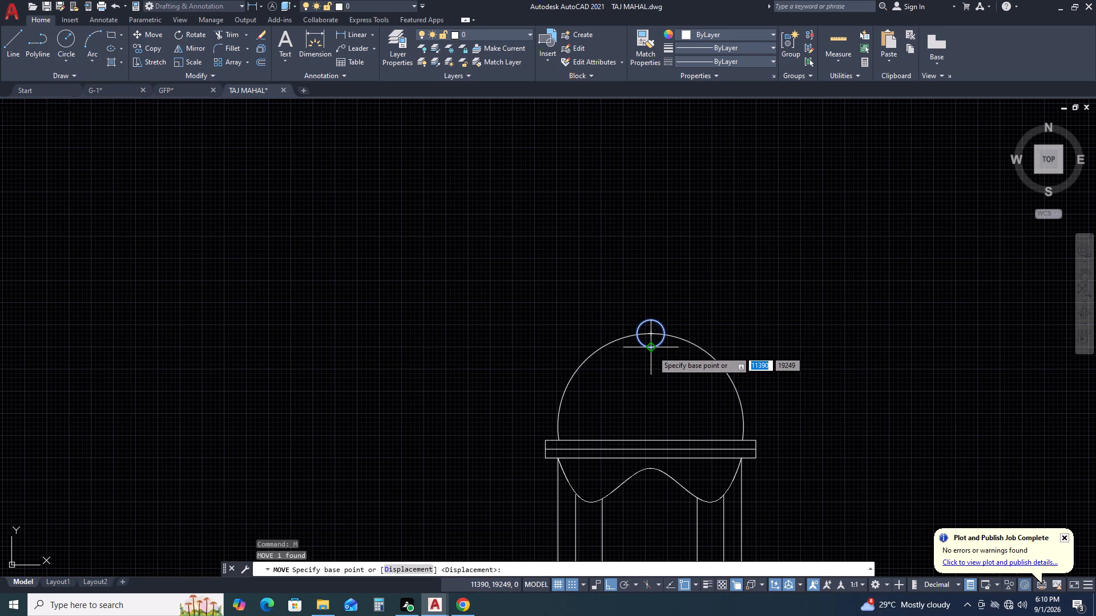
{"action": "left_click", "coordinate": [652, 349]}
{"action": "left_click", "coordinate": [651, 333]}
{"action": "right_click", "coordinate": [651, 333]}
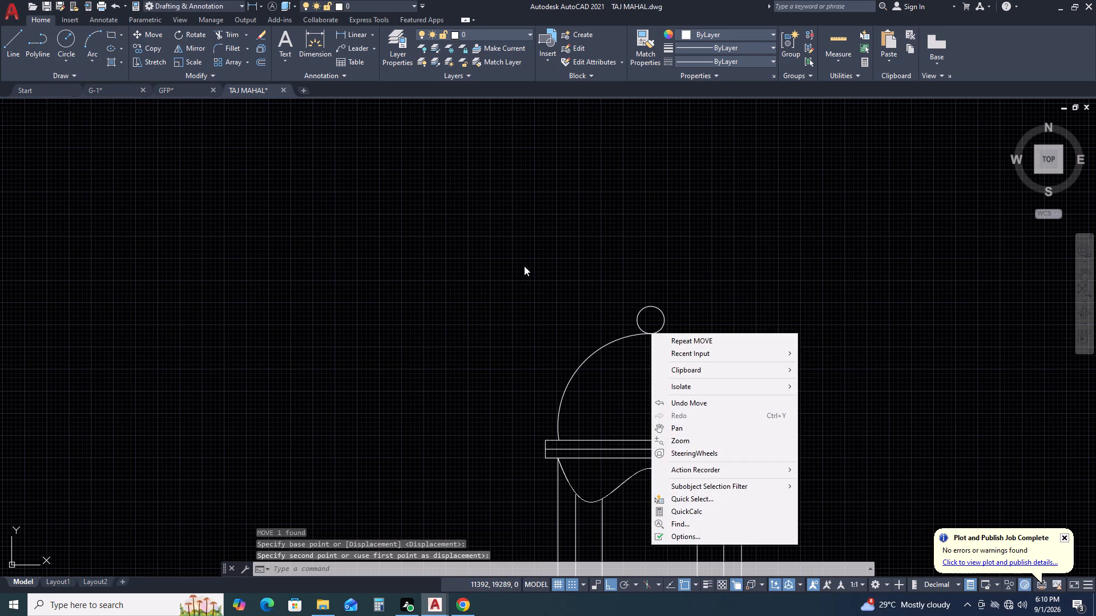
{"action": "left_click", "coordinate": [485, 244]}
{"action": "key", "text": "Escape"}
{"action": "scroll", "coordinate": [672, 270], "scroll_direction": "down", "scroll_amount": 2}
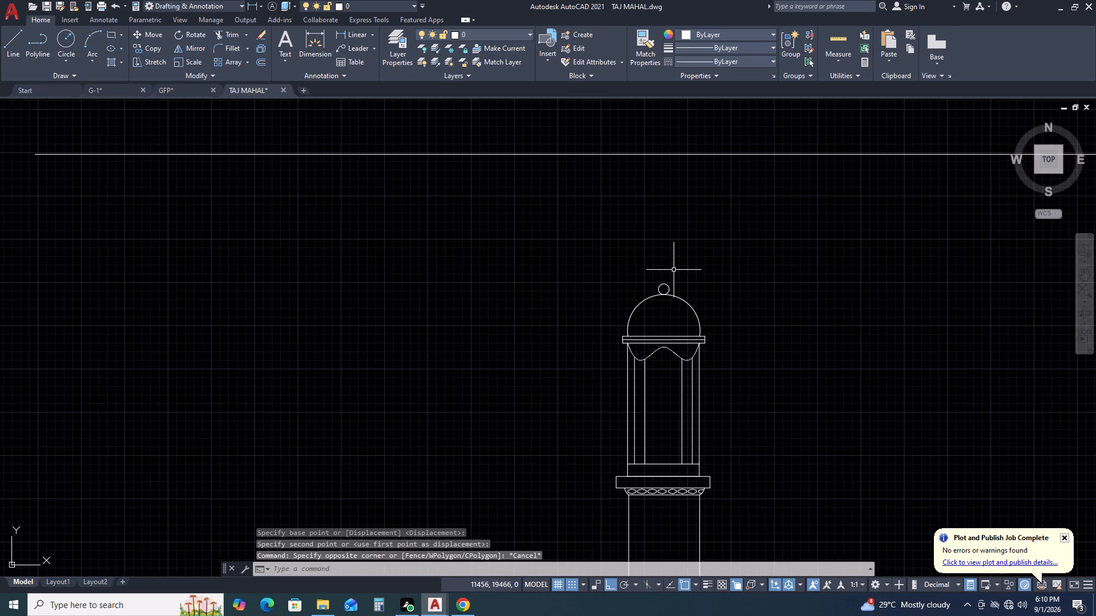
Draw a three-point spline from the small circle's top, running about 82 right and then rising about 118.
{"action": "middle_click_drag", "start_coordinate": [725, 248], "coordinate": [601, 328]}
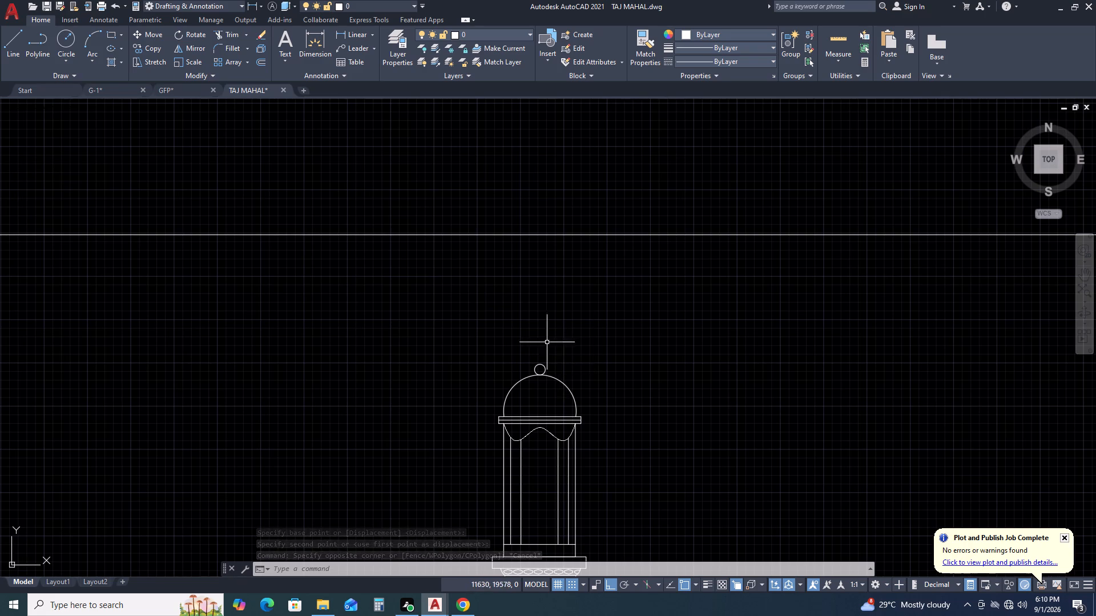
{"action": "scroll", "coordinate": [524, 346], "scroll_direction": "up", "scroll_amount": 3}
{"action": "middle_click_drag", "start_coordinate": [591, 393], "coordinate": [582, 337]}
{"action": "middle_click", "coordinate": [581, 334]}
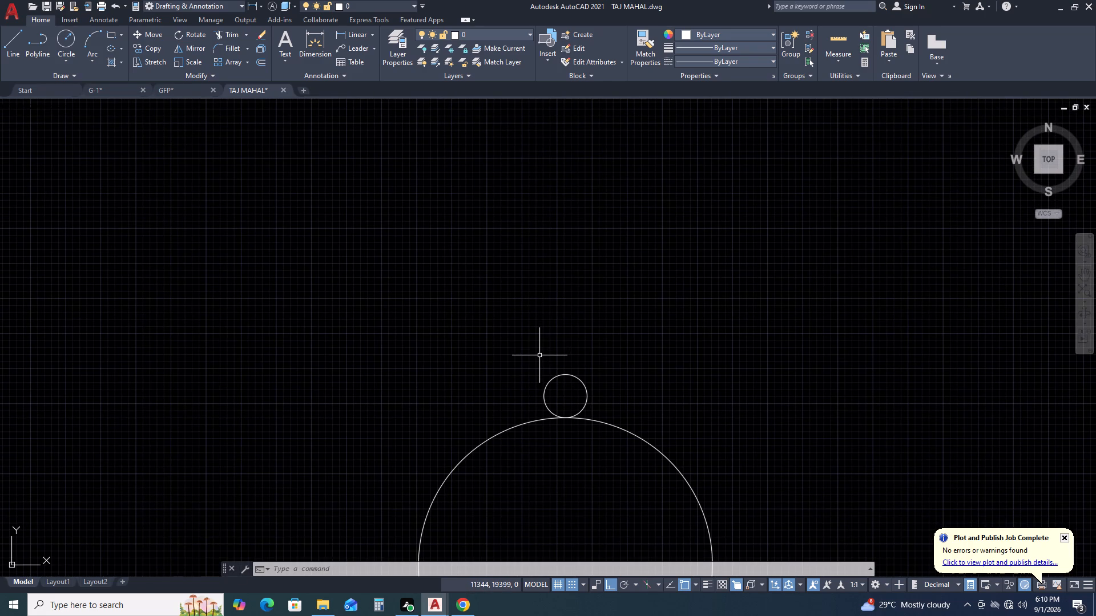
{"action": "key", "text": "s"}
{"action": "type", "text": "PL"}
{"action": "key", "text": "space"}
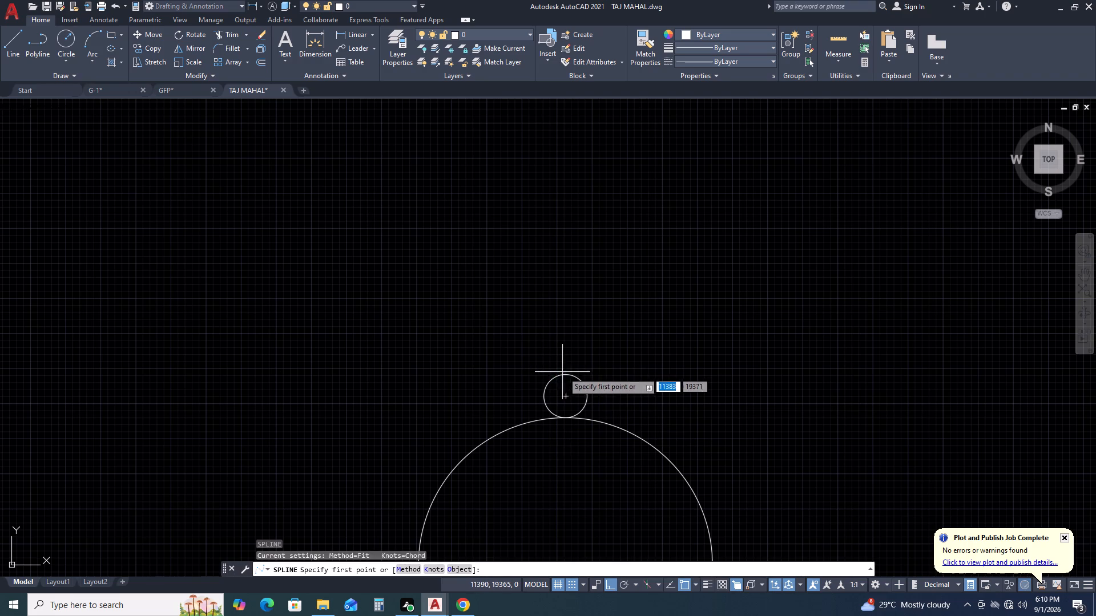
{"action": "left_click", "coordinate": [566, 375]}
{"action": "left_click", "coordinate": [611, 346]}
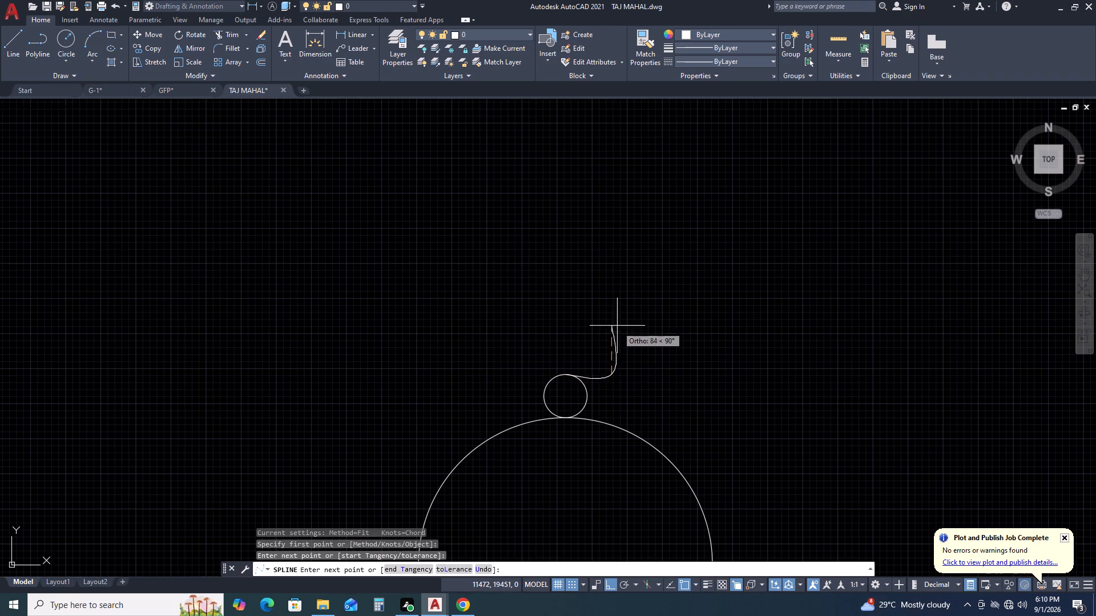
{"action": "left_click", "coordinate": [609, 308]}
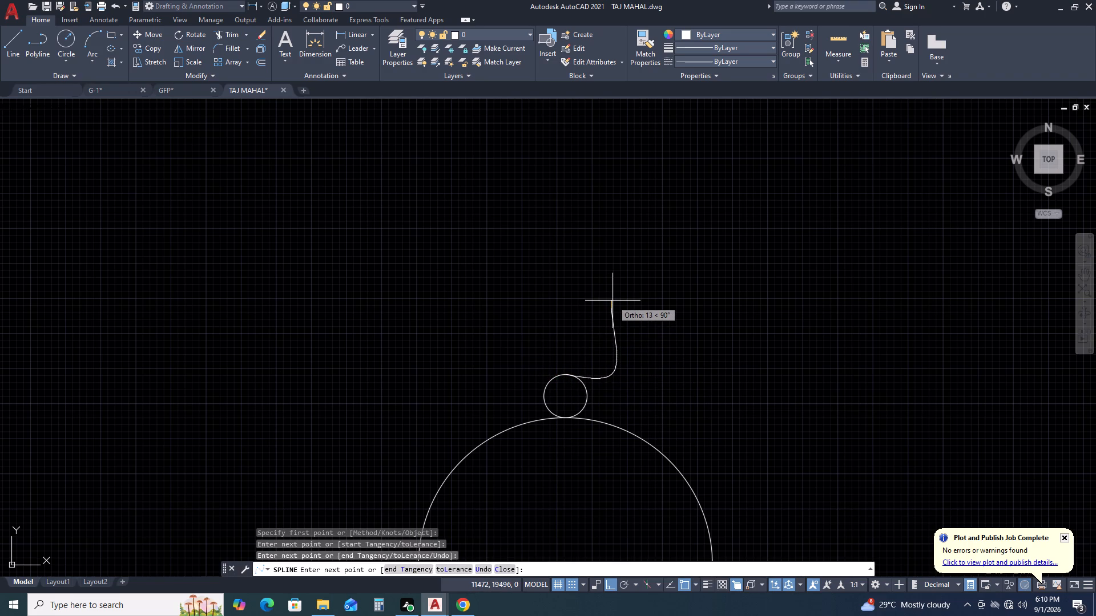
{"action": "key", "text": "Return"}
Stretch the spline's middle fit point upward to soften the bend near its base.
{"action": "left_click", "coordinate": [620, 370]}
{"action": "left_click", "coordinate": [610, 363]}
{"action": "left_click", "coordinate": [613, 375]}
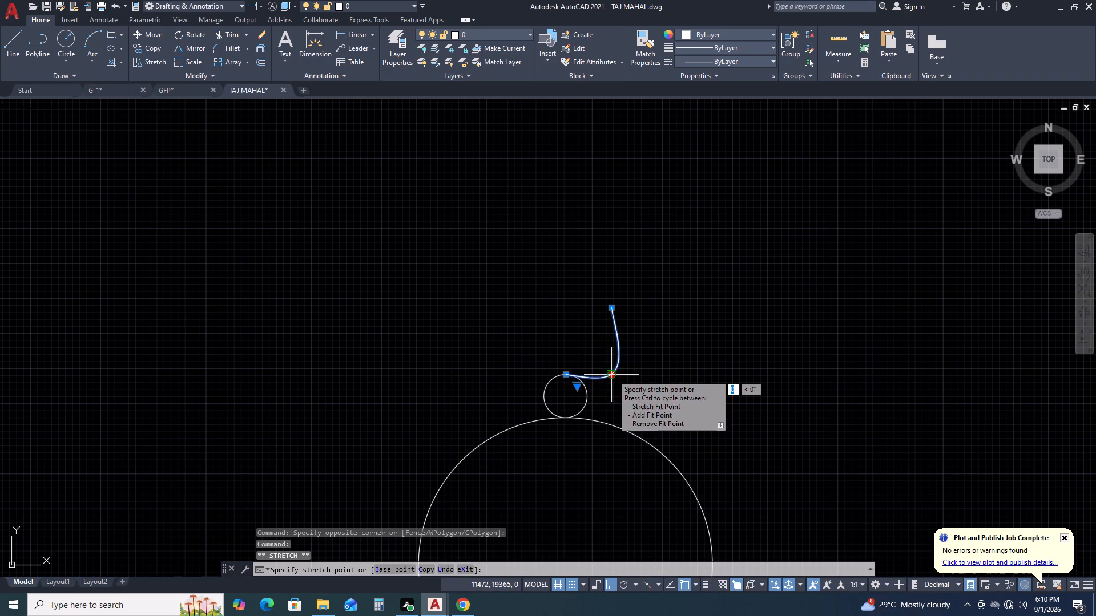
{"action": "left_click", "coordinate": [603, 360]}
{"action": "key", "text": "Escape"}
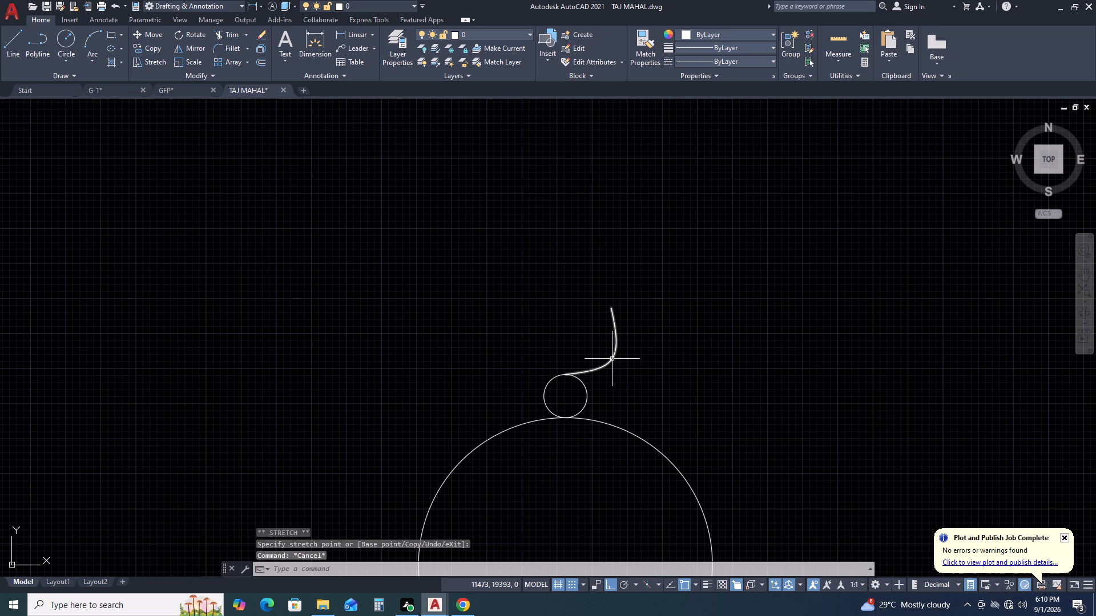
Mirror the spline about the vertical axis through the small circle's top, keeping the original.
{"action": "left_click", "coordinate": [612, 359]}
{"action": "type", "text": "MI"}
{"action": "key", "text": "space"}
{"action": "left_click", "coordinate": [566, 374]}
{"action": "left_click", "coordinate": [557, 305]}
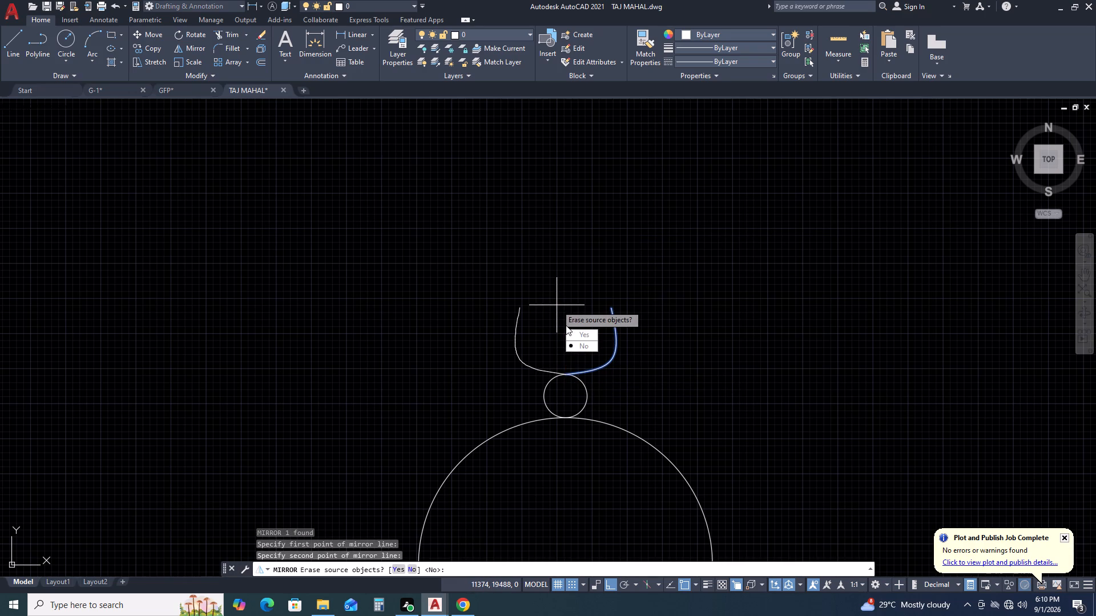
{"action": "left_click_drag", "start_coordinate": [582, 347], "coordinate": [557, 305]}
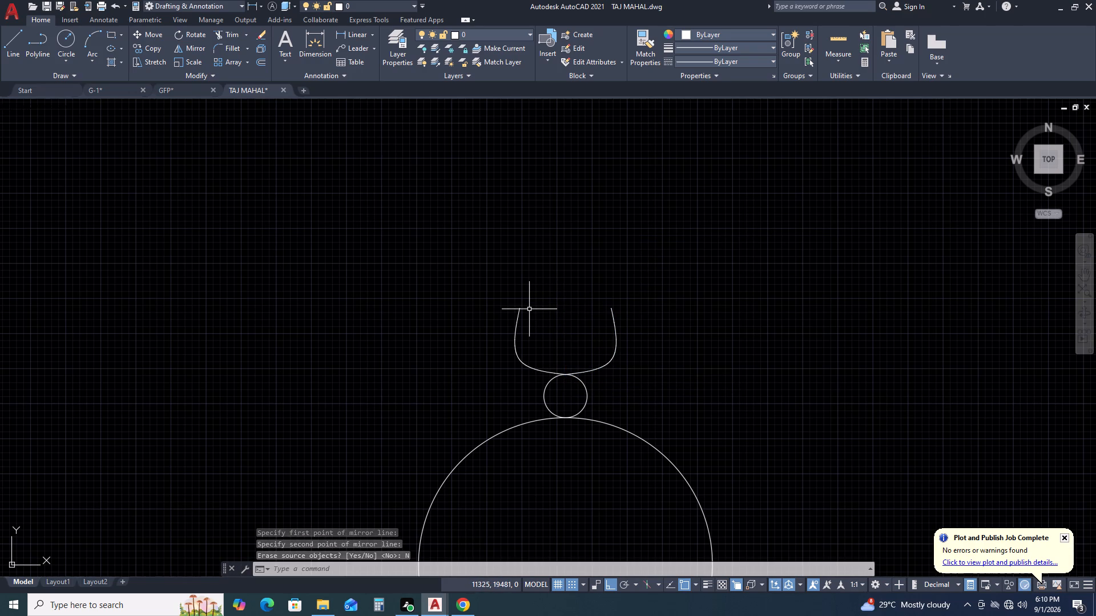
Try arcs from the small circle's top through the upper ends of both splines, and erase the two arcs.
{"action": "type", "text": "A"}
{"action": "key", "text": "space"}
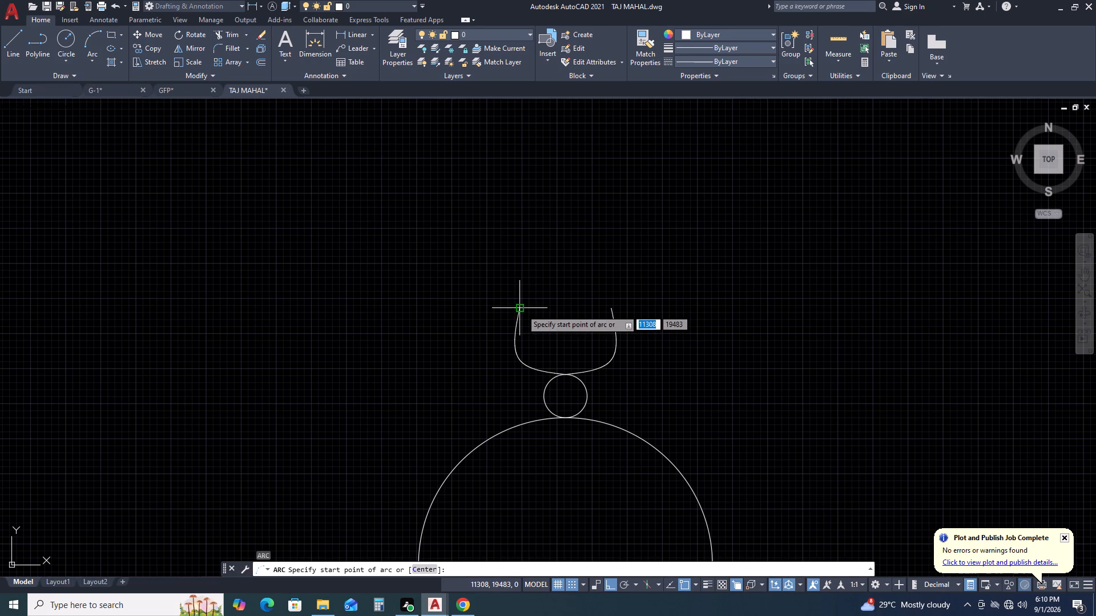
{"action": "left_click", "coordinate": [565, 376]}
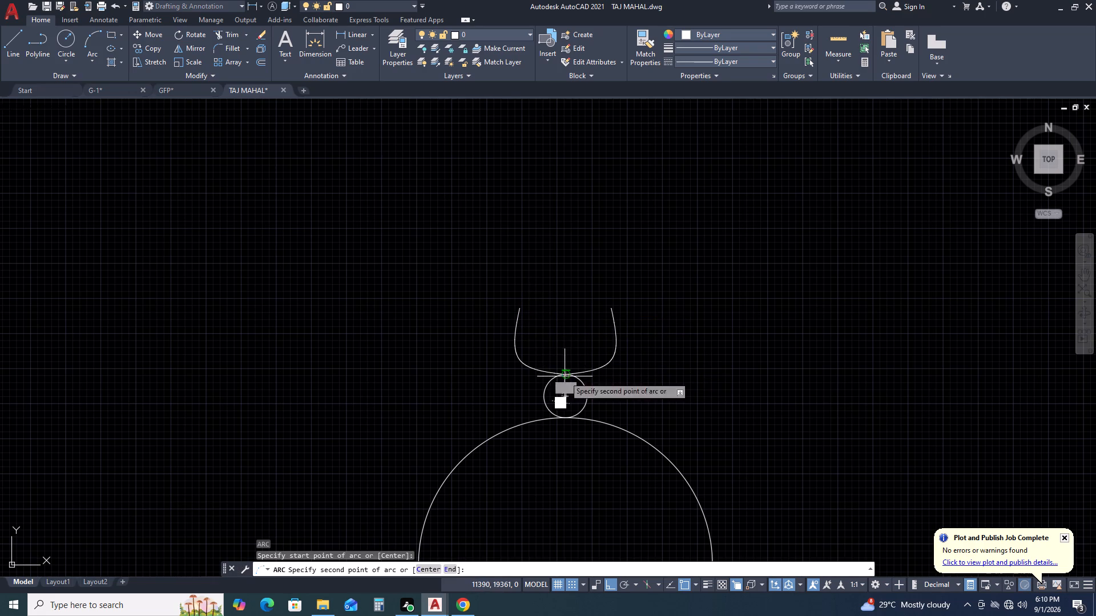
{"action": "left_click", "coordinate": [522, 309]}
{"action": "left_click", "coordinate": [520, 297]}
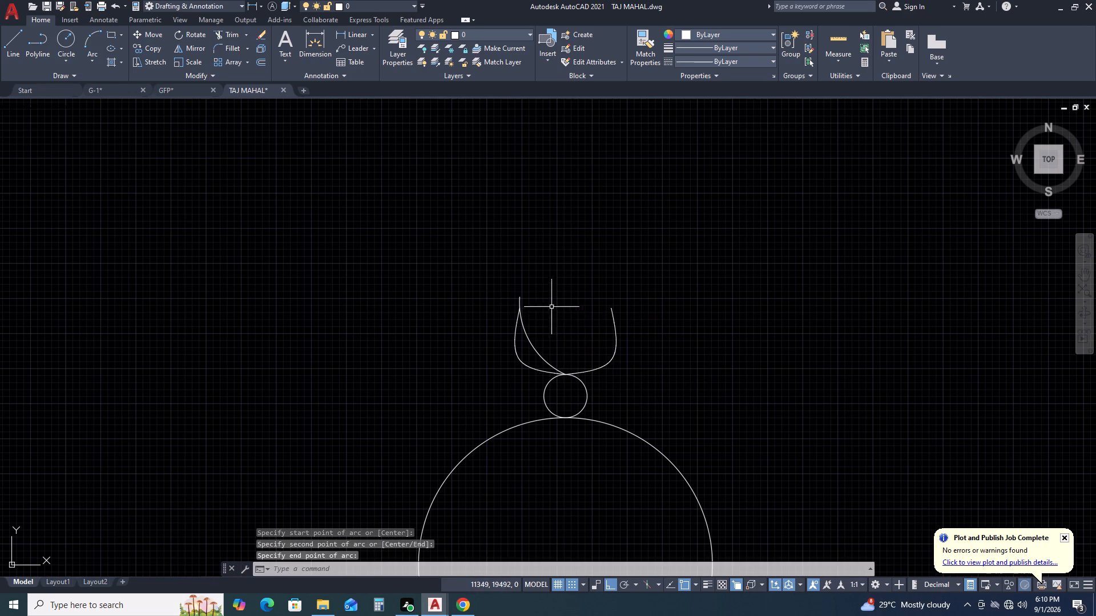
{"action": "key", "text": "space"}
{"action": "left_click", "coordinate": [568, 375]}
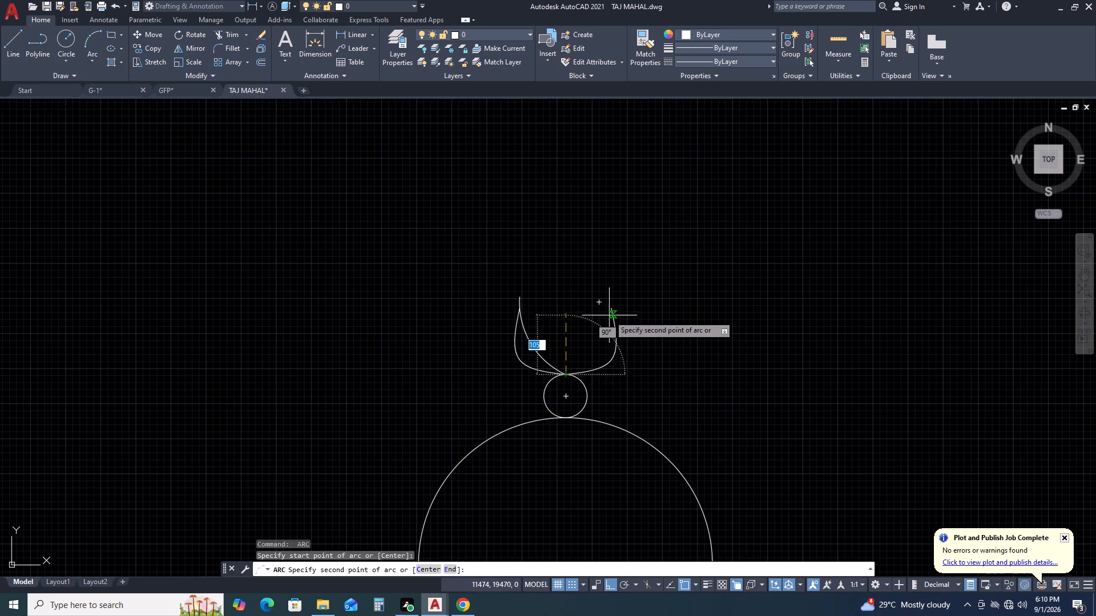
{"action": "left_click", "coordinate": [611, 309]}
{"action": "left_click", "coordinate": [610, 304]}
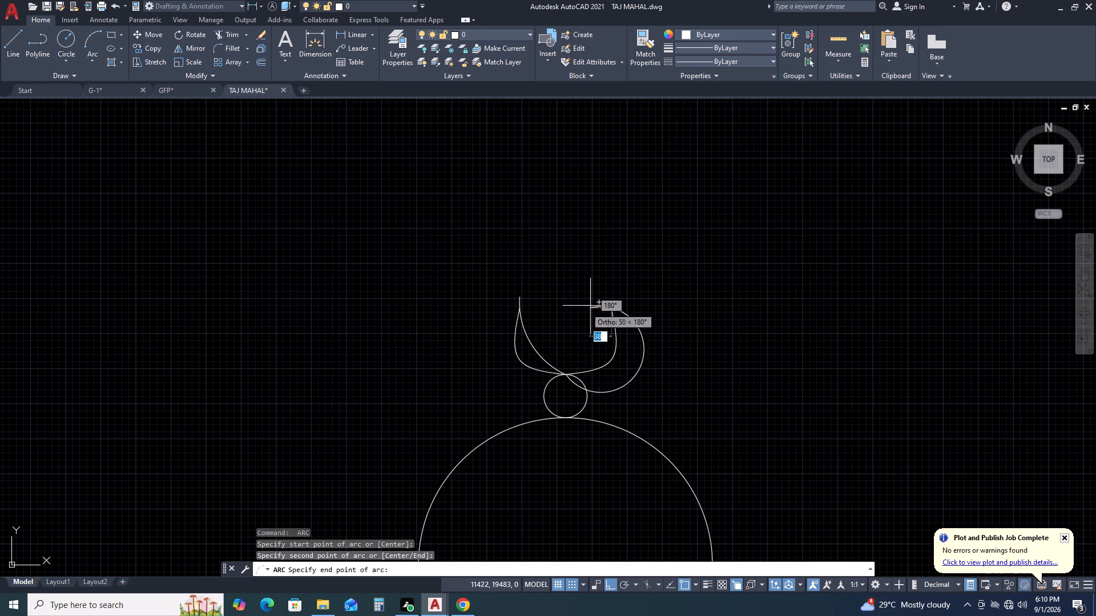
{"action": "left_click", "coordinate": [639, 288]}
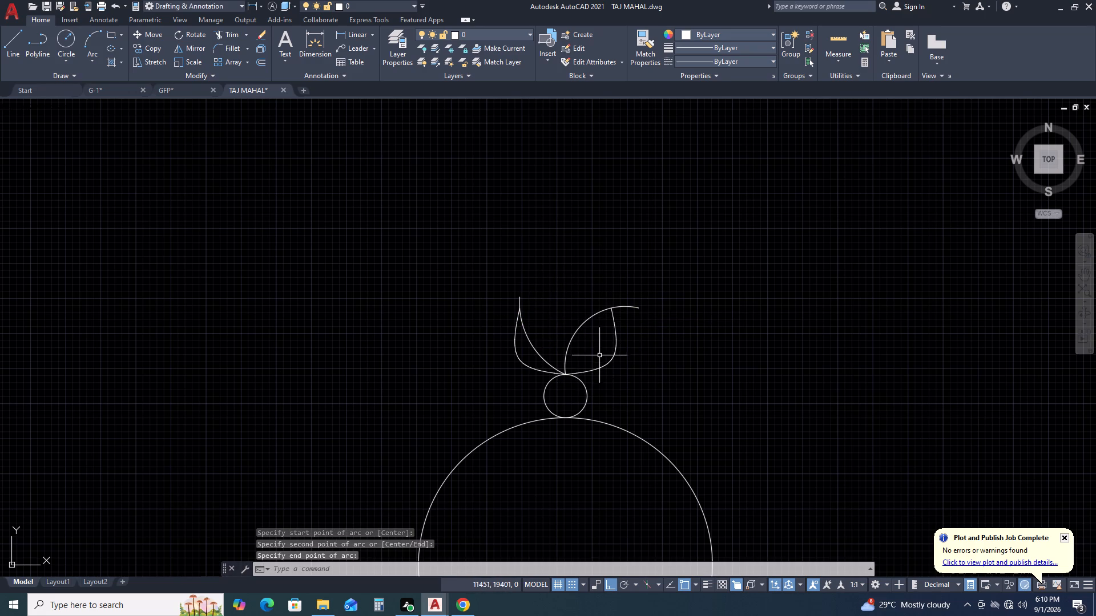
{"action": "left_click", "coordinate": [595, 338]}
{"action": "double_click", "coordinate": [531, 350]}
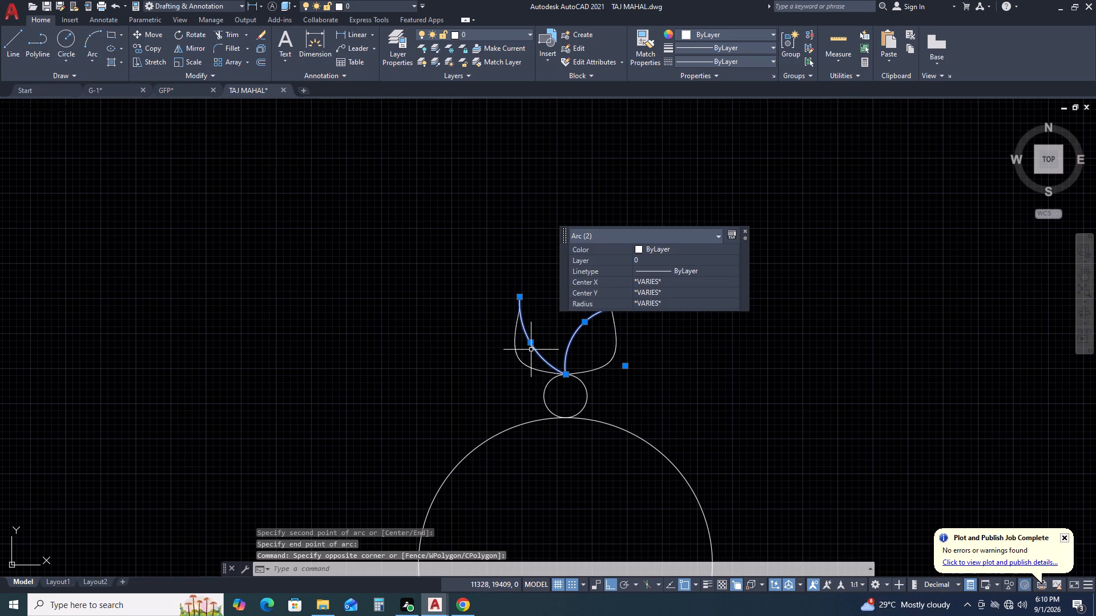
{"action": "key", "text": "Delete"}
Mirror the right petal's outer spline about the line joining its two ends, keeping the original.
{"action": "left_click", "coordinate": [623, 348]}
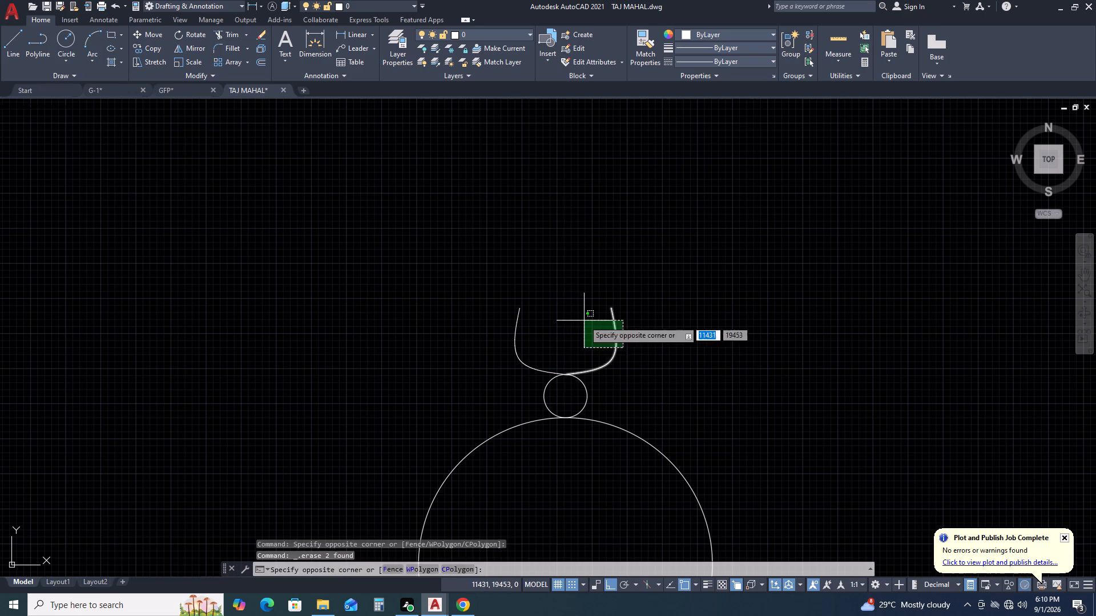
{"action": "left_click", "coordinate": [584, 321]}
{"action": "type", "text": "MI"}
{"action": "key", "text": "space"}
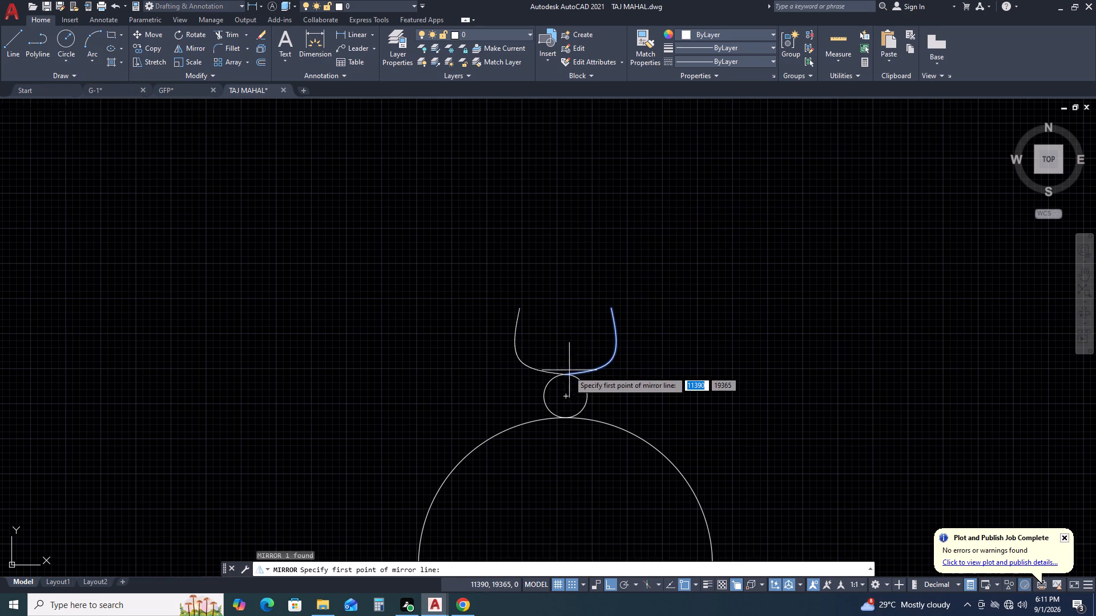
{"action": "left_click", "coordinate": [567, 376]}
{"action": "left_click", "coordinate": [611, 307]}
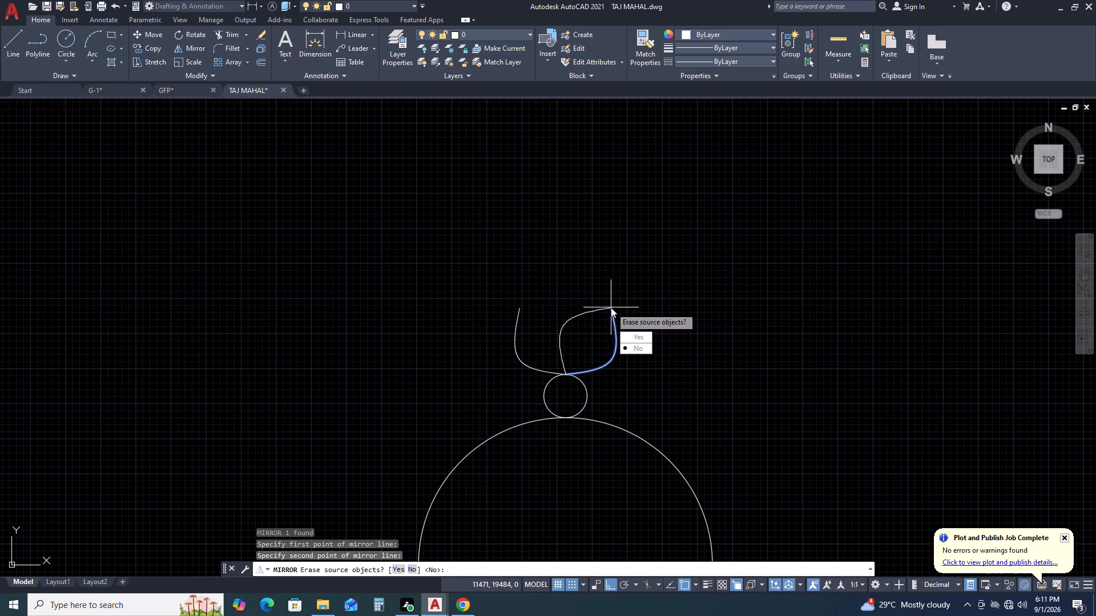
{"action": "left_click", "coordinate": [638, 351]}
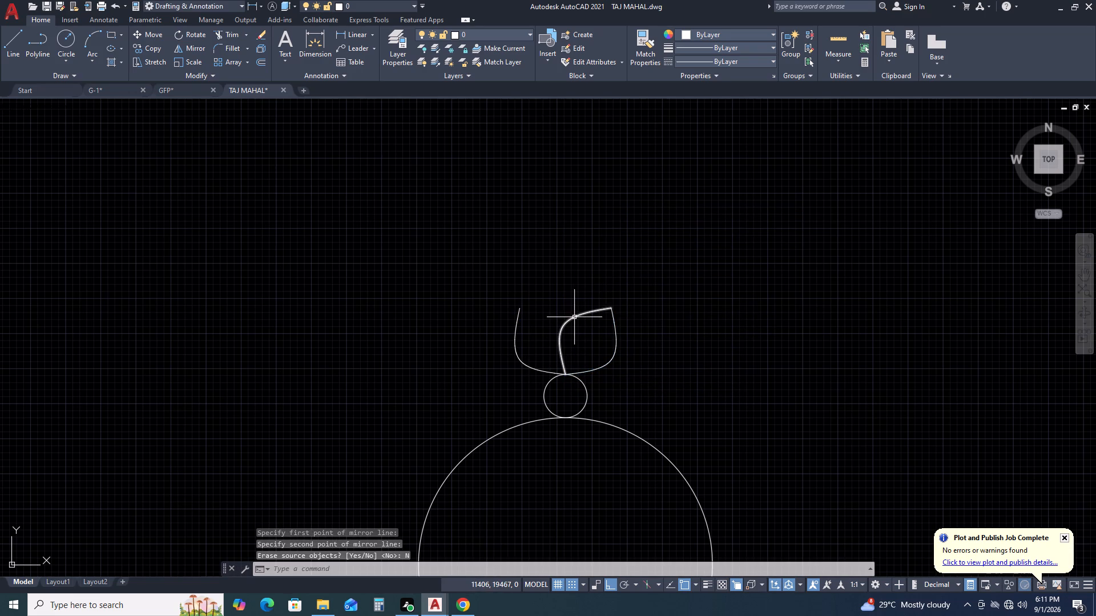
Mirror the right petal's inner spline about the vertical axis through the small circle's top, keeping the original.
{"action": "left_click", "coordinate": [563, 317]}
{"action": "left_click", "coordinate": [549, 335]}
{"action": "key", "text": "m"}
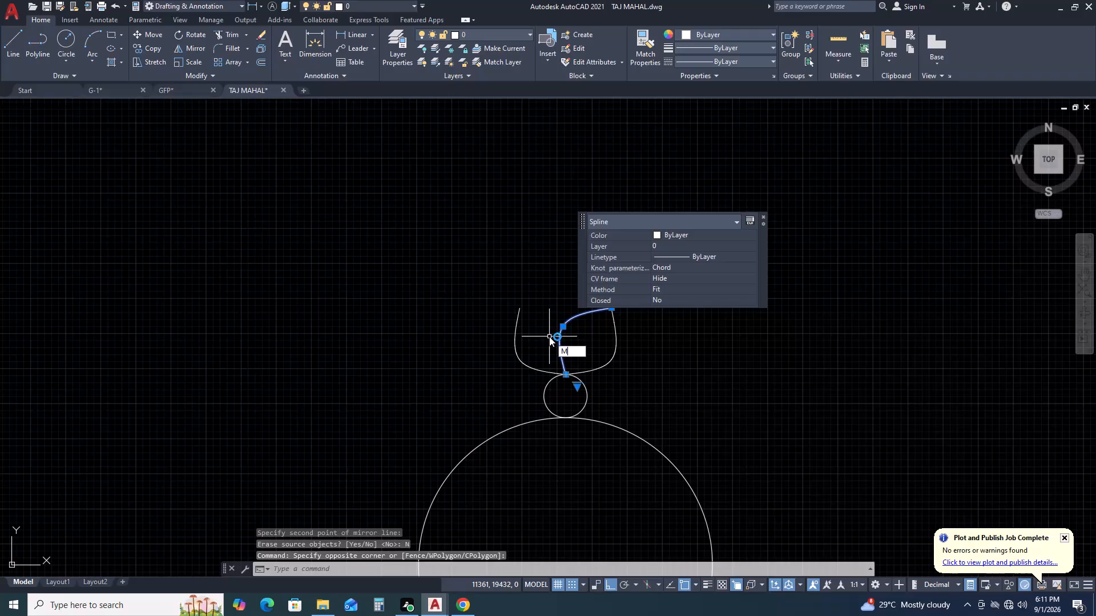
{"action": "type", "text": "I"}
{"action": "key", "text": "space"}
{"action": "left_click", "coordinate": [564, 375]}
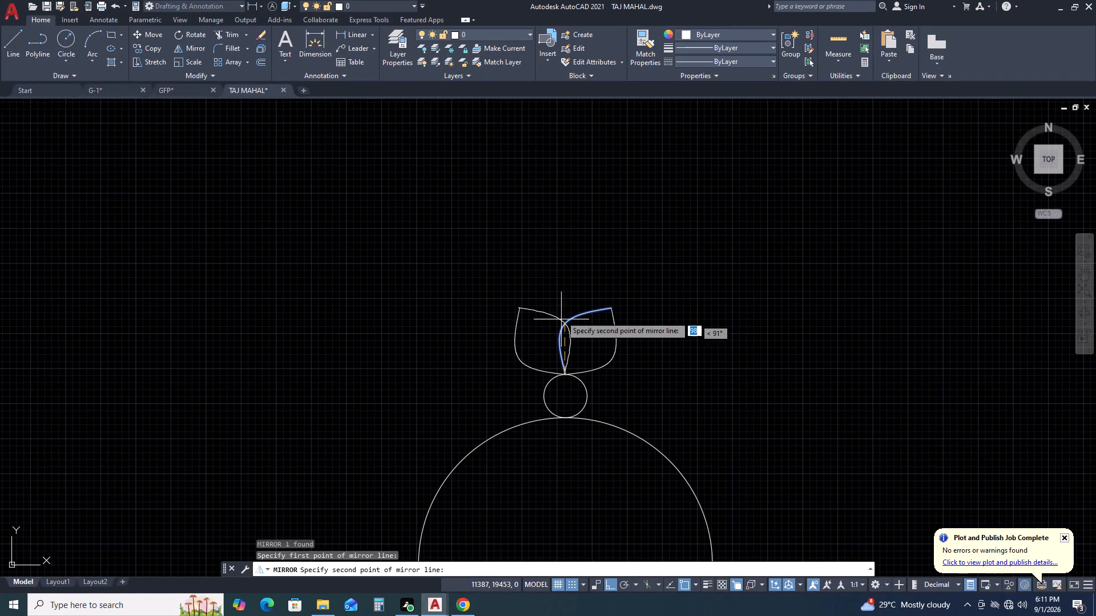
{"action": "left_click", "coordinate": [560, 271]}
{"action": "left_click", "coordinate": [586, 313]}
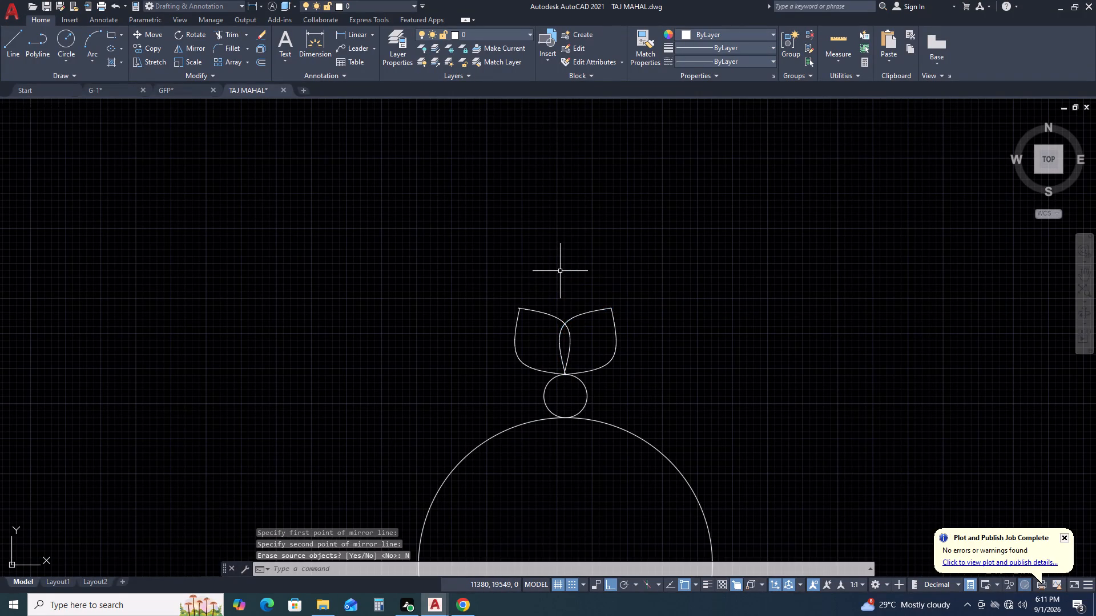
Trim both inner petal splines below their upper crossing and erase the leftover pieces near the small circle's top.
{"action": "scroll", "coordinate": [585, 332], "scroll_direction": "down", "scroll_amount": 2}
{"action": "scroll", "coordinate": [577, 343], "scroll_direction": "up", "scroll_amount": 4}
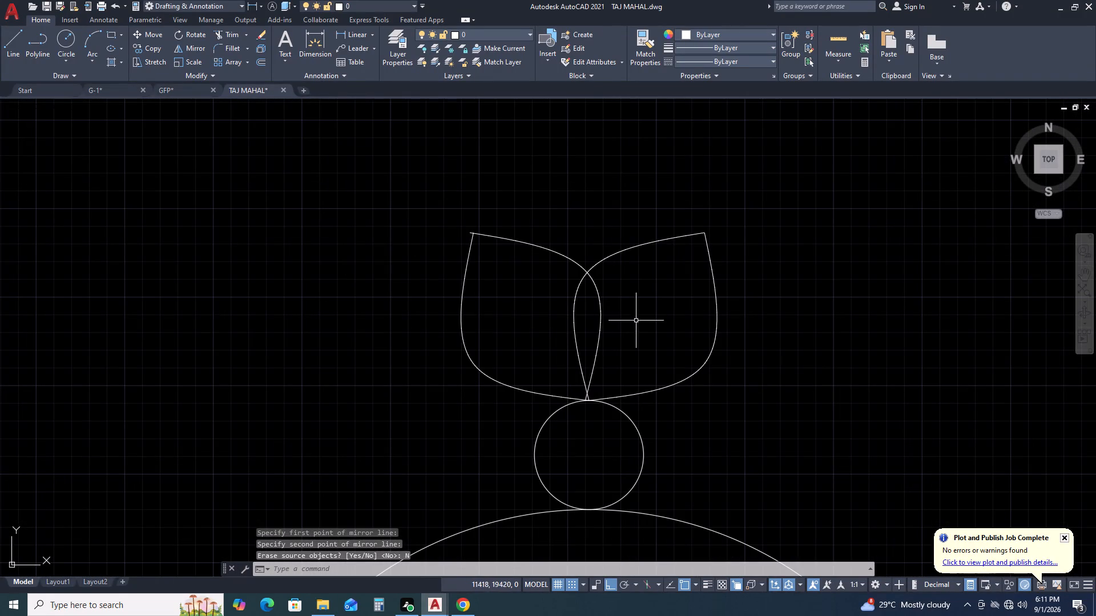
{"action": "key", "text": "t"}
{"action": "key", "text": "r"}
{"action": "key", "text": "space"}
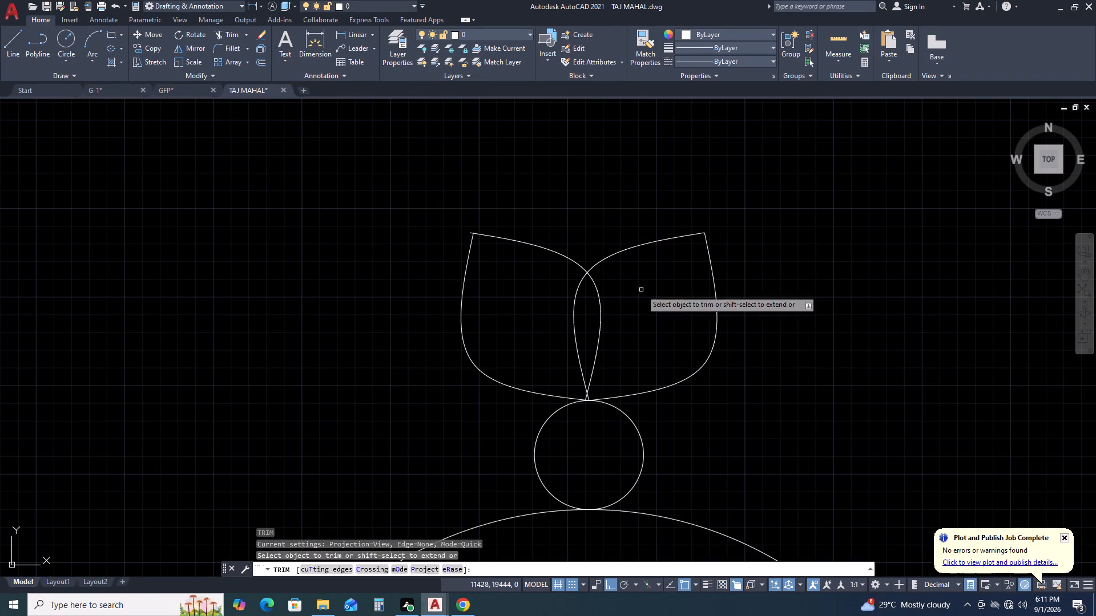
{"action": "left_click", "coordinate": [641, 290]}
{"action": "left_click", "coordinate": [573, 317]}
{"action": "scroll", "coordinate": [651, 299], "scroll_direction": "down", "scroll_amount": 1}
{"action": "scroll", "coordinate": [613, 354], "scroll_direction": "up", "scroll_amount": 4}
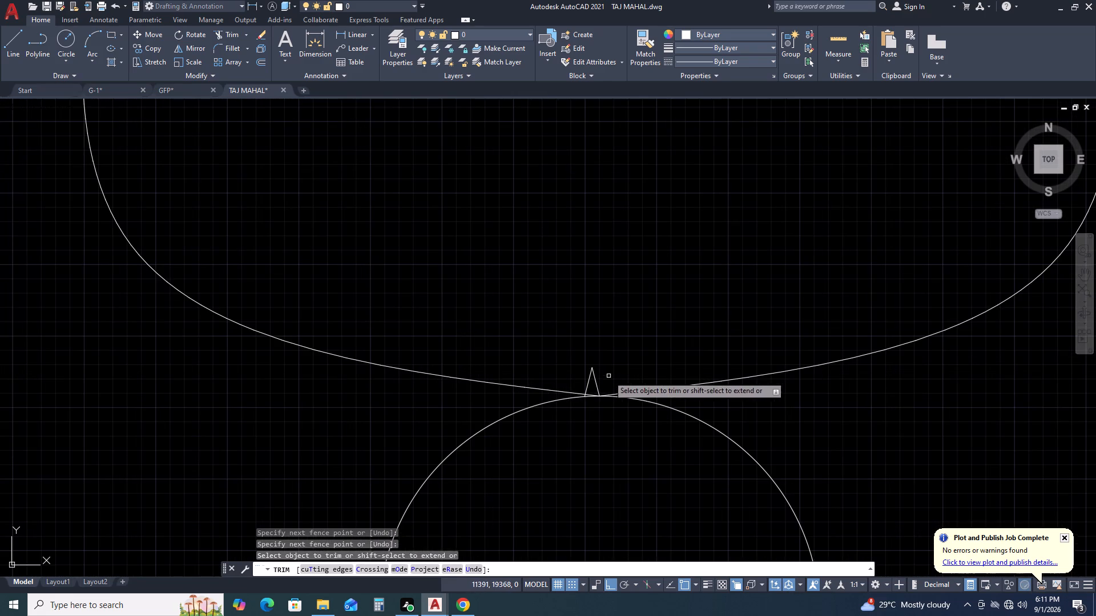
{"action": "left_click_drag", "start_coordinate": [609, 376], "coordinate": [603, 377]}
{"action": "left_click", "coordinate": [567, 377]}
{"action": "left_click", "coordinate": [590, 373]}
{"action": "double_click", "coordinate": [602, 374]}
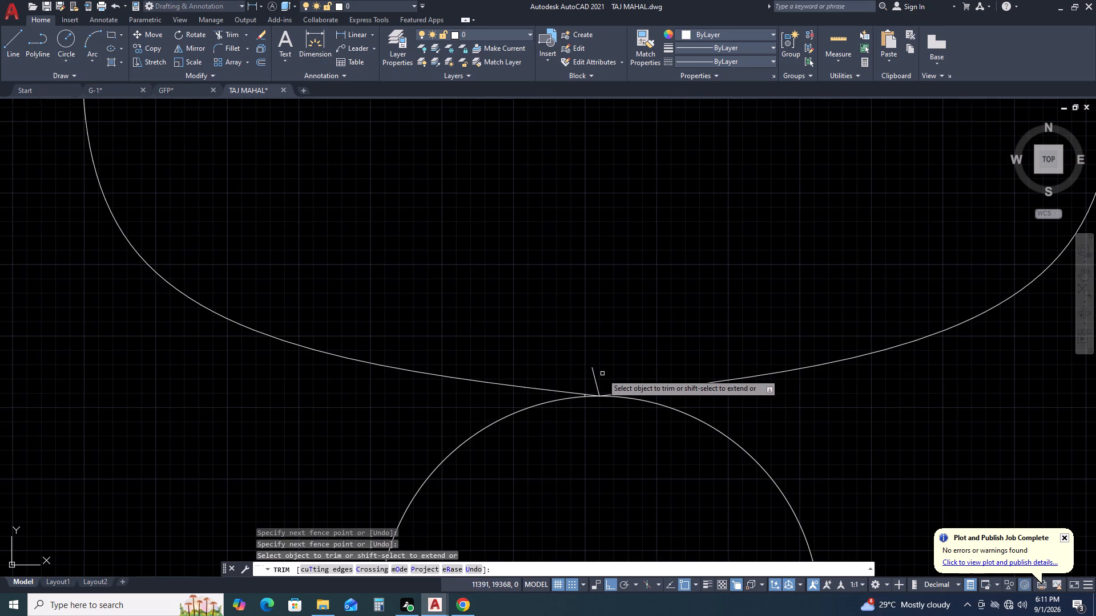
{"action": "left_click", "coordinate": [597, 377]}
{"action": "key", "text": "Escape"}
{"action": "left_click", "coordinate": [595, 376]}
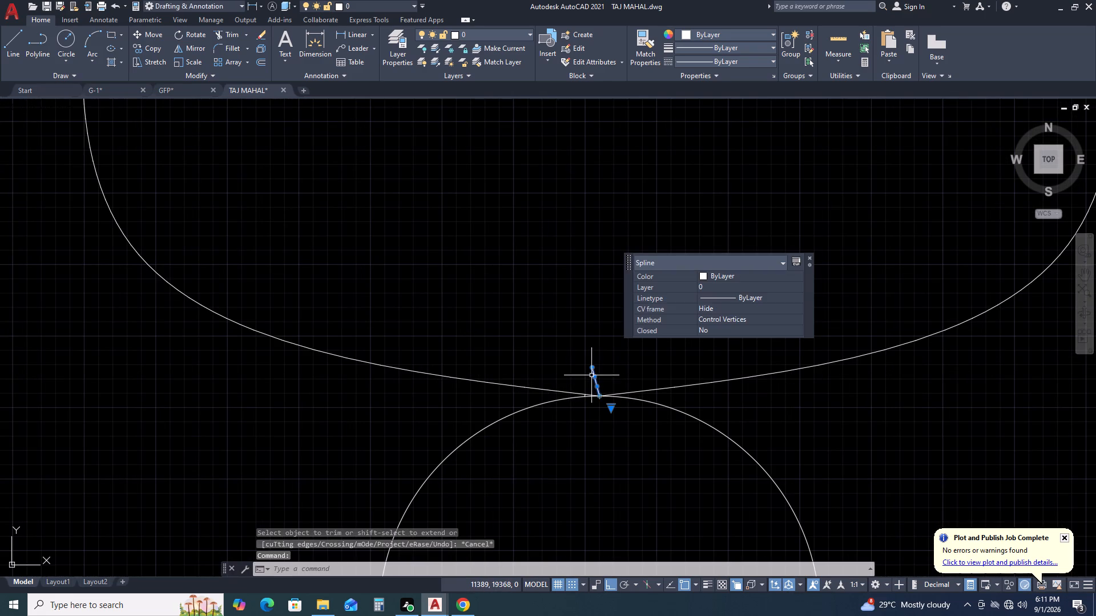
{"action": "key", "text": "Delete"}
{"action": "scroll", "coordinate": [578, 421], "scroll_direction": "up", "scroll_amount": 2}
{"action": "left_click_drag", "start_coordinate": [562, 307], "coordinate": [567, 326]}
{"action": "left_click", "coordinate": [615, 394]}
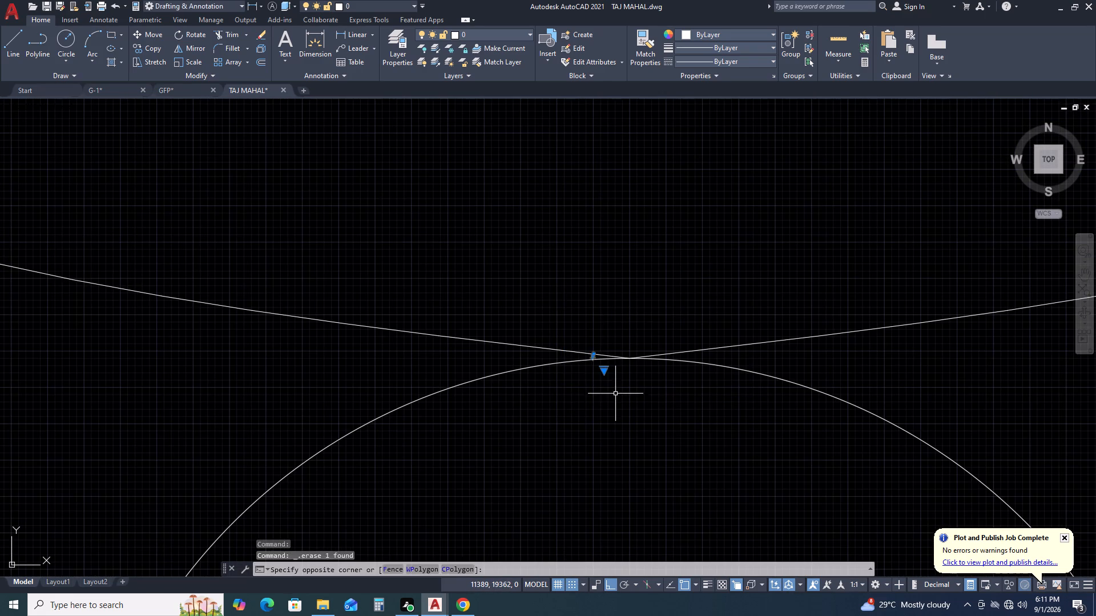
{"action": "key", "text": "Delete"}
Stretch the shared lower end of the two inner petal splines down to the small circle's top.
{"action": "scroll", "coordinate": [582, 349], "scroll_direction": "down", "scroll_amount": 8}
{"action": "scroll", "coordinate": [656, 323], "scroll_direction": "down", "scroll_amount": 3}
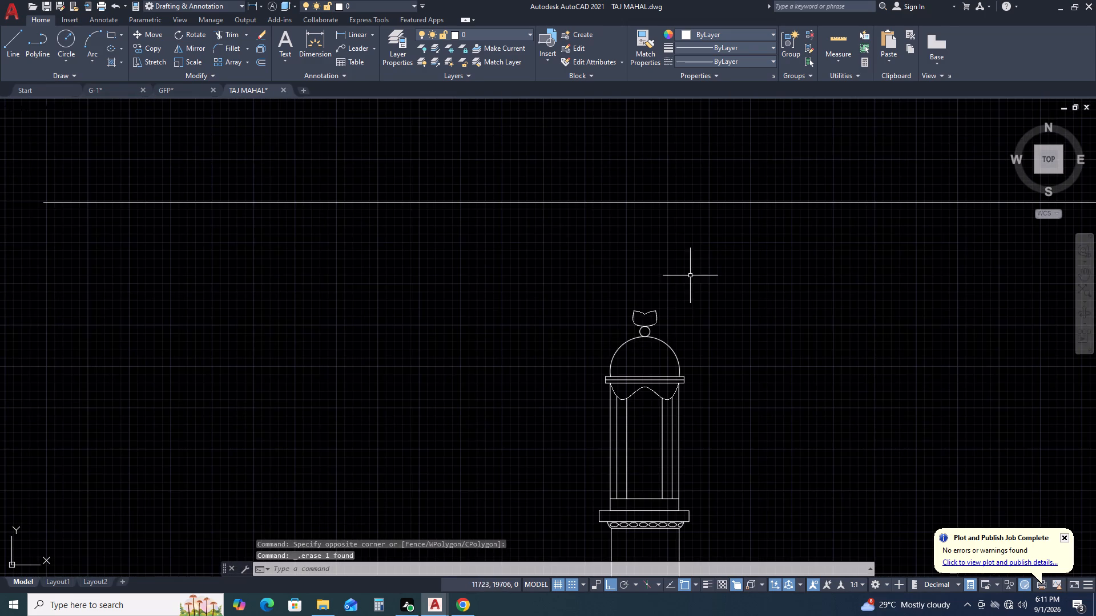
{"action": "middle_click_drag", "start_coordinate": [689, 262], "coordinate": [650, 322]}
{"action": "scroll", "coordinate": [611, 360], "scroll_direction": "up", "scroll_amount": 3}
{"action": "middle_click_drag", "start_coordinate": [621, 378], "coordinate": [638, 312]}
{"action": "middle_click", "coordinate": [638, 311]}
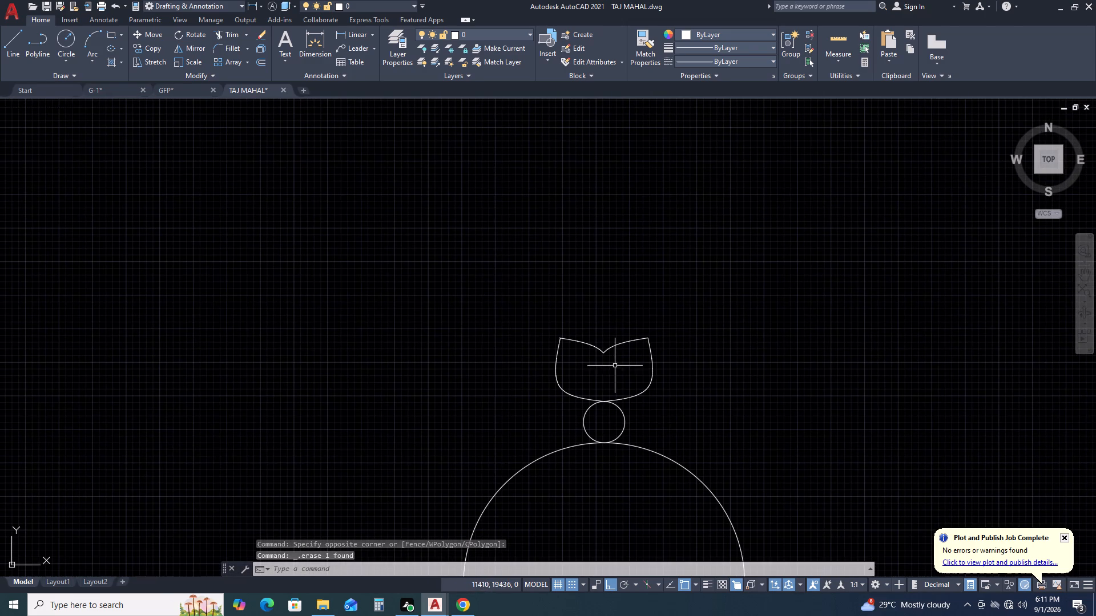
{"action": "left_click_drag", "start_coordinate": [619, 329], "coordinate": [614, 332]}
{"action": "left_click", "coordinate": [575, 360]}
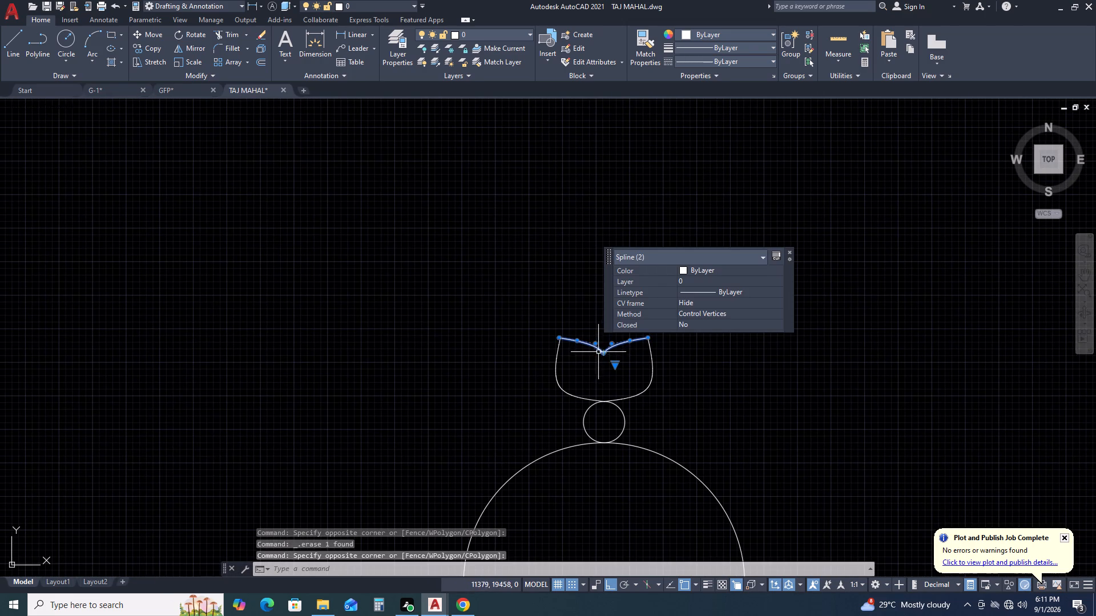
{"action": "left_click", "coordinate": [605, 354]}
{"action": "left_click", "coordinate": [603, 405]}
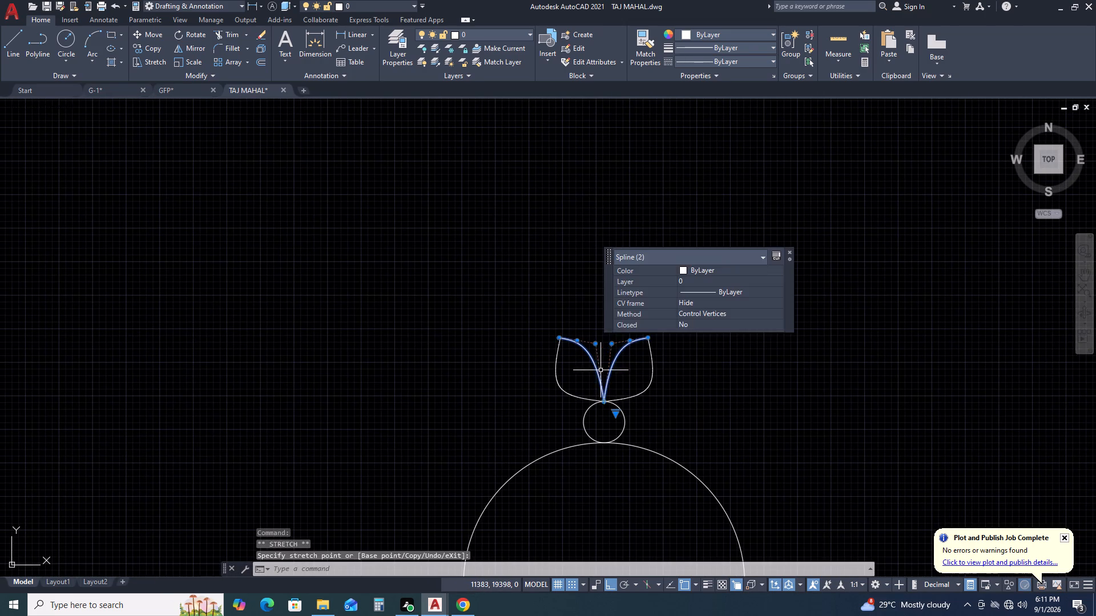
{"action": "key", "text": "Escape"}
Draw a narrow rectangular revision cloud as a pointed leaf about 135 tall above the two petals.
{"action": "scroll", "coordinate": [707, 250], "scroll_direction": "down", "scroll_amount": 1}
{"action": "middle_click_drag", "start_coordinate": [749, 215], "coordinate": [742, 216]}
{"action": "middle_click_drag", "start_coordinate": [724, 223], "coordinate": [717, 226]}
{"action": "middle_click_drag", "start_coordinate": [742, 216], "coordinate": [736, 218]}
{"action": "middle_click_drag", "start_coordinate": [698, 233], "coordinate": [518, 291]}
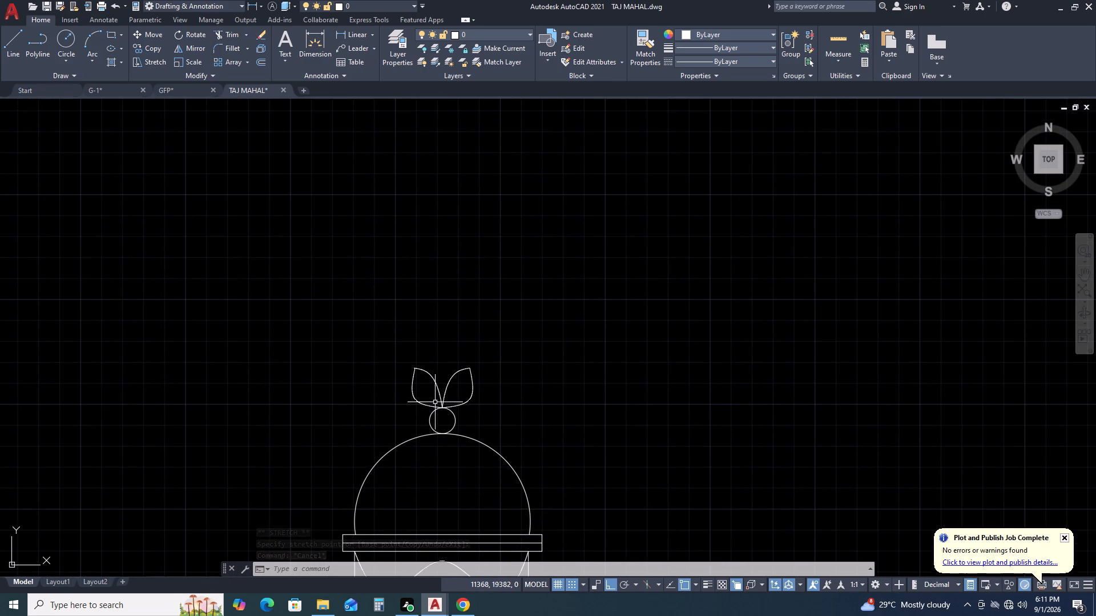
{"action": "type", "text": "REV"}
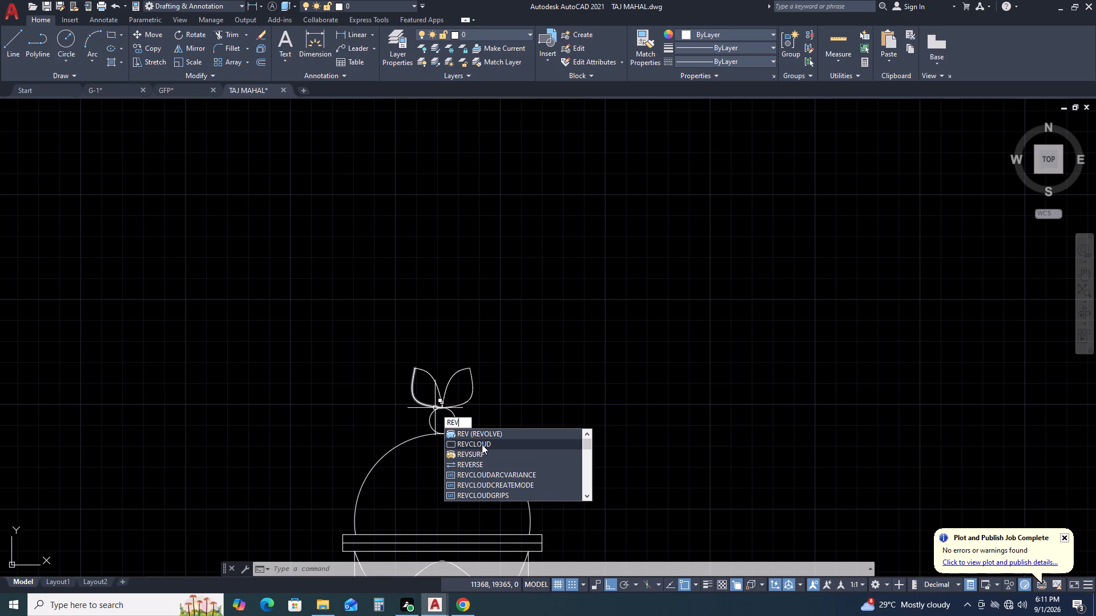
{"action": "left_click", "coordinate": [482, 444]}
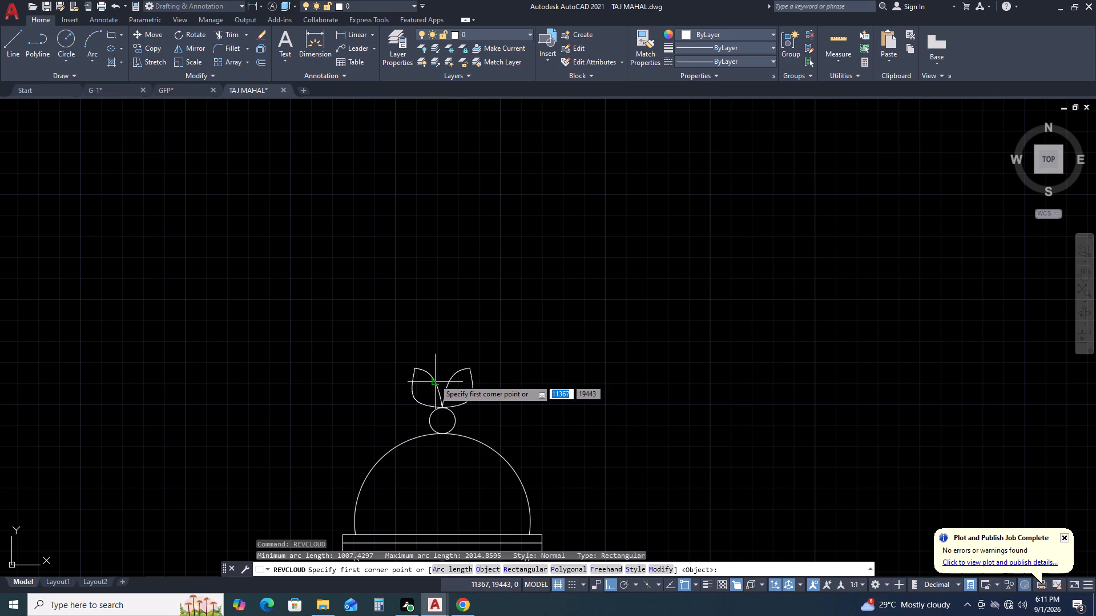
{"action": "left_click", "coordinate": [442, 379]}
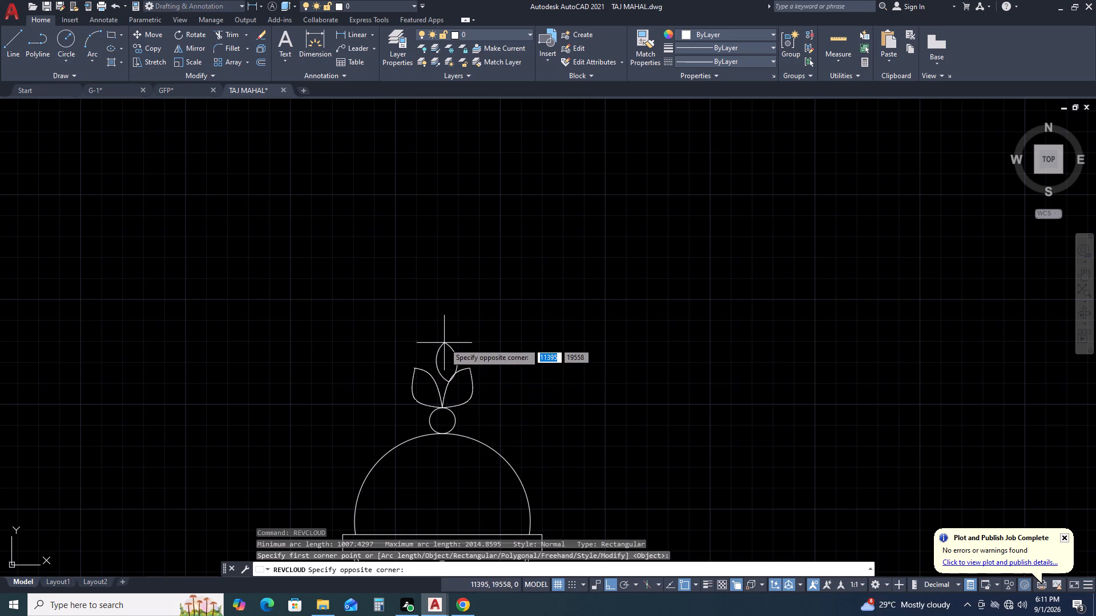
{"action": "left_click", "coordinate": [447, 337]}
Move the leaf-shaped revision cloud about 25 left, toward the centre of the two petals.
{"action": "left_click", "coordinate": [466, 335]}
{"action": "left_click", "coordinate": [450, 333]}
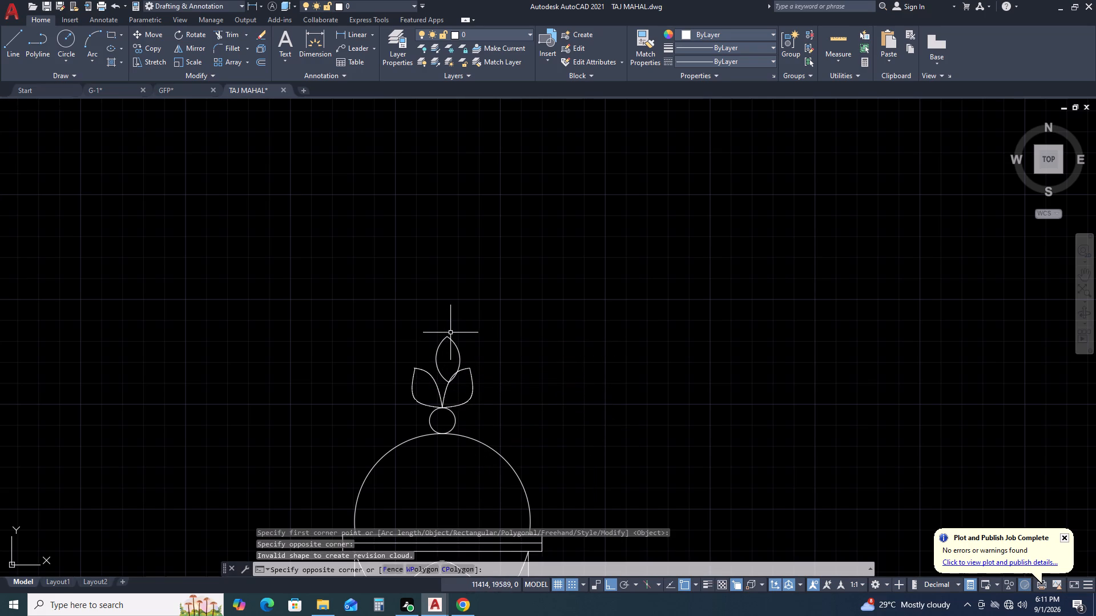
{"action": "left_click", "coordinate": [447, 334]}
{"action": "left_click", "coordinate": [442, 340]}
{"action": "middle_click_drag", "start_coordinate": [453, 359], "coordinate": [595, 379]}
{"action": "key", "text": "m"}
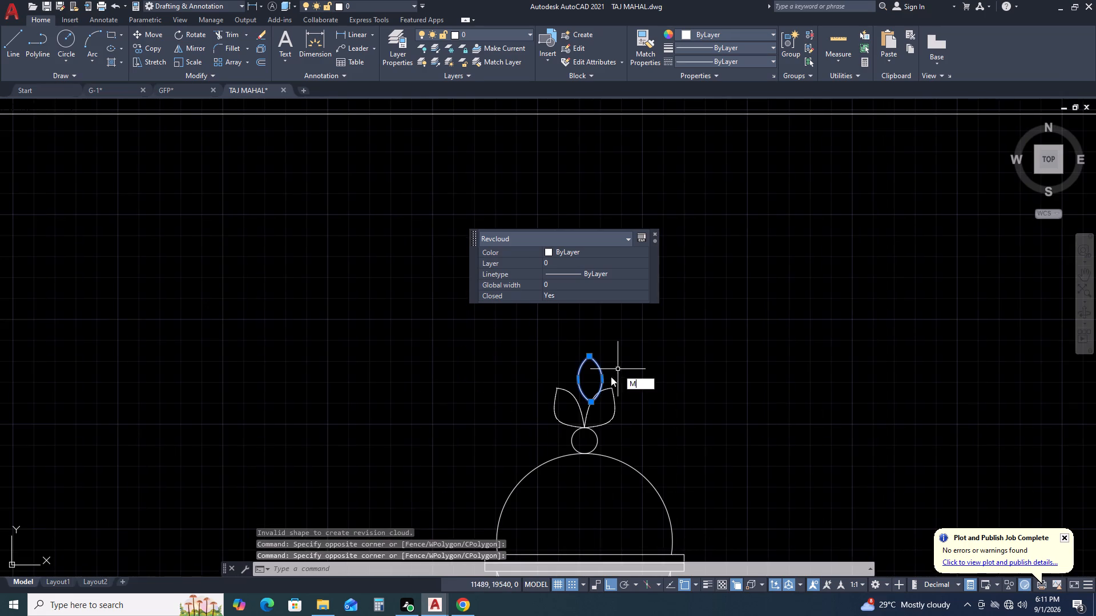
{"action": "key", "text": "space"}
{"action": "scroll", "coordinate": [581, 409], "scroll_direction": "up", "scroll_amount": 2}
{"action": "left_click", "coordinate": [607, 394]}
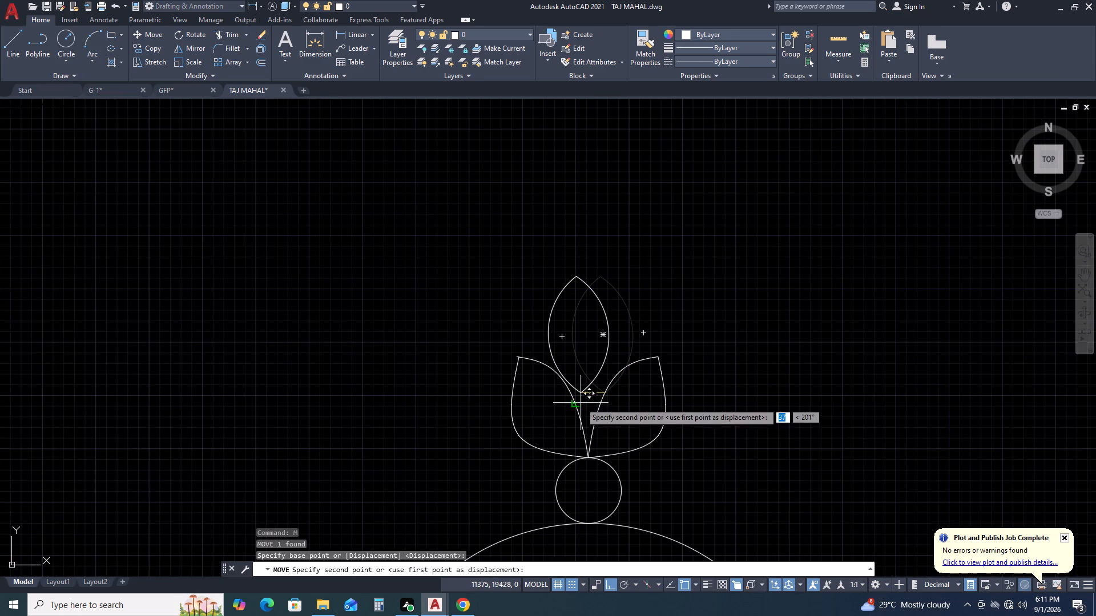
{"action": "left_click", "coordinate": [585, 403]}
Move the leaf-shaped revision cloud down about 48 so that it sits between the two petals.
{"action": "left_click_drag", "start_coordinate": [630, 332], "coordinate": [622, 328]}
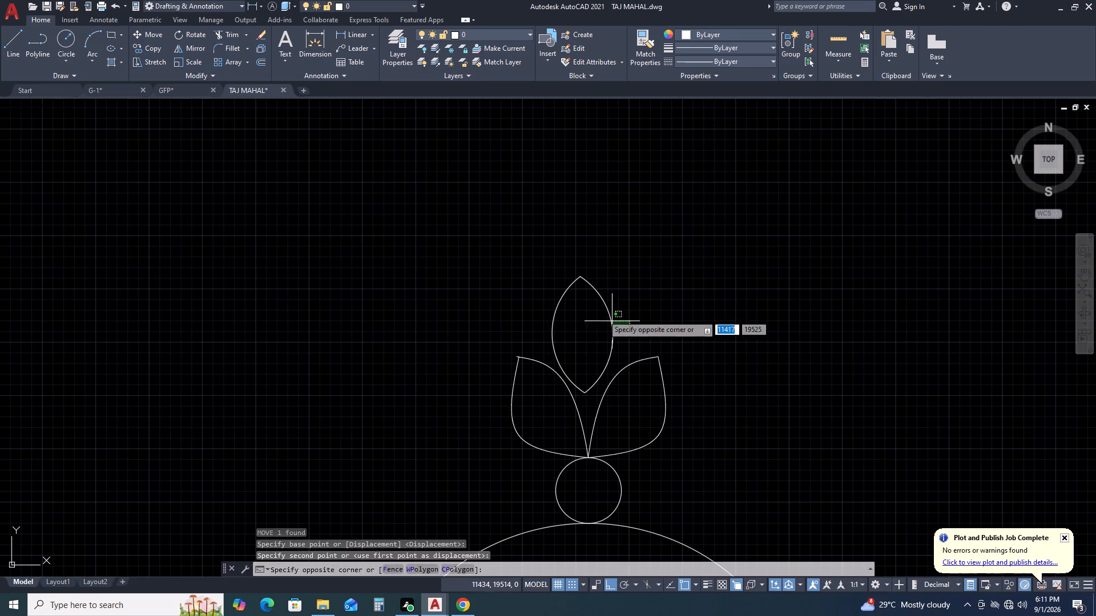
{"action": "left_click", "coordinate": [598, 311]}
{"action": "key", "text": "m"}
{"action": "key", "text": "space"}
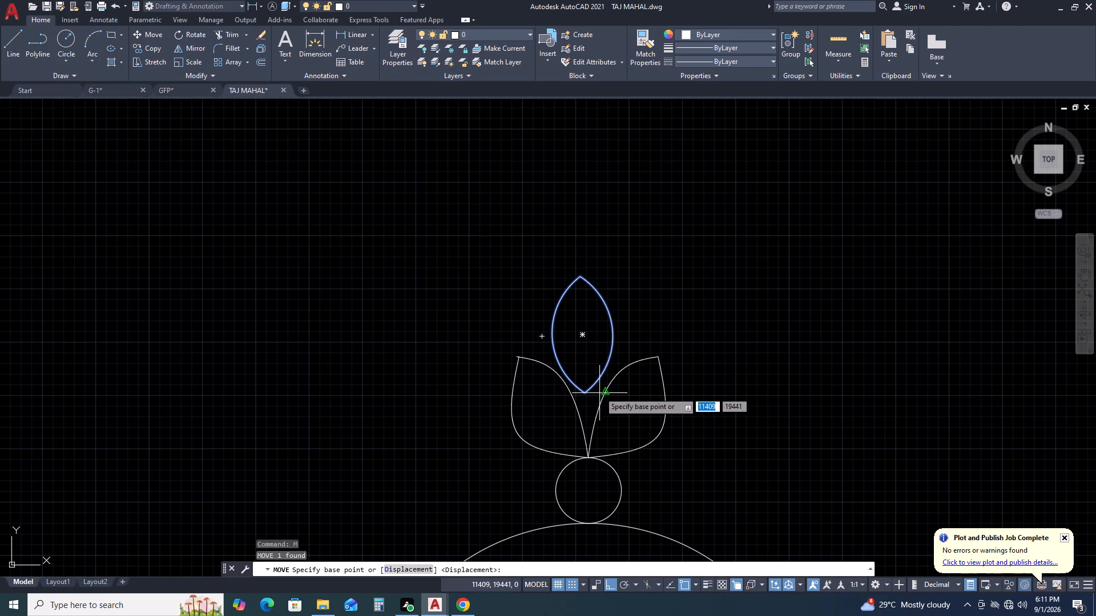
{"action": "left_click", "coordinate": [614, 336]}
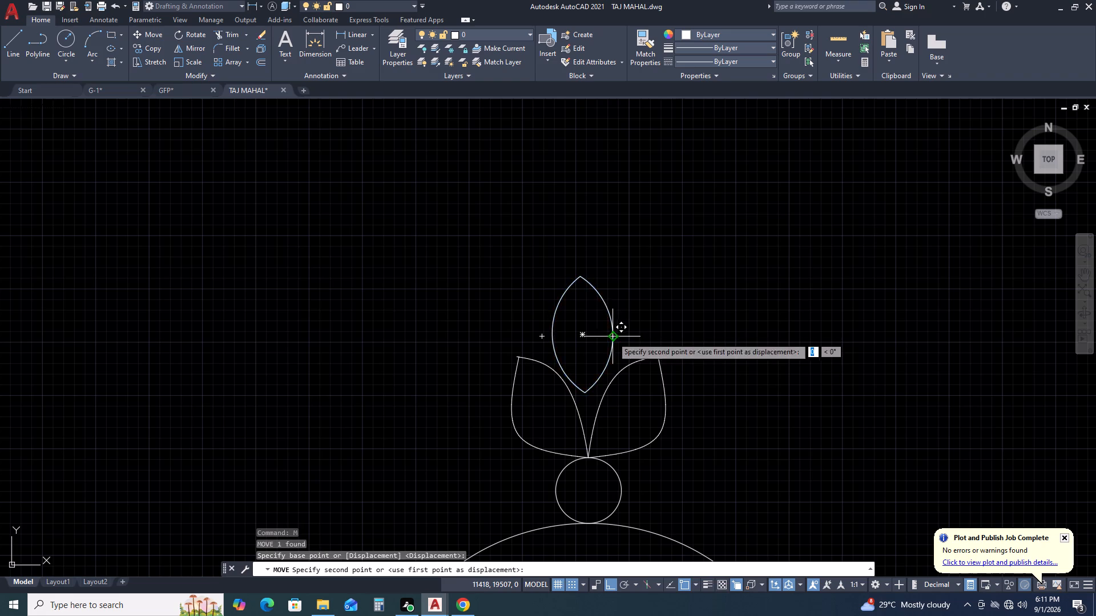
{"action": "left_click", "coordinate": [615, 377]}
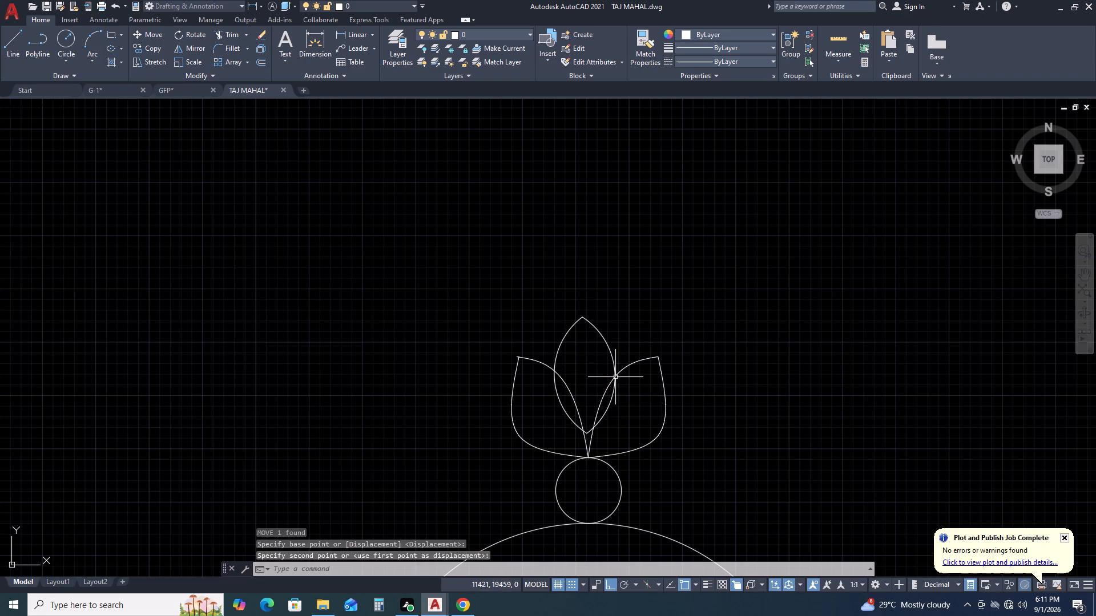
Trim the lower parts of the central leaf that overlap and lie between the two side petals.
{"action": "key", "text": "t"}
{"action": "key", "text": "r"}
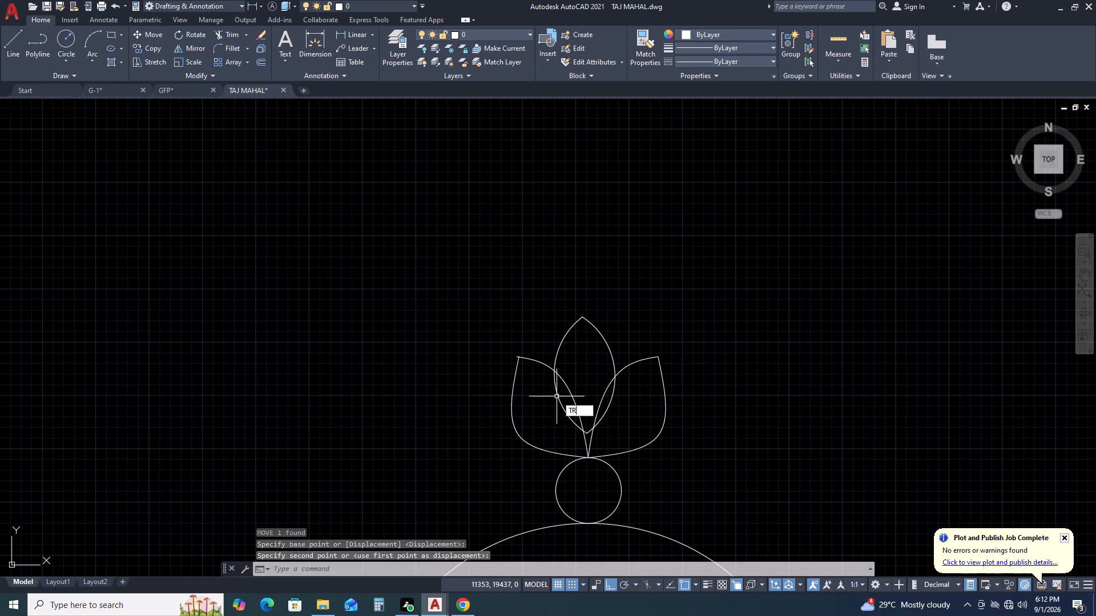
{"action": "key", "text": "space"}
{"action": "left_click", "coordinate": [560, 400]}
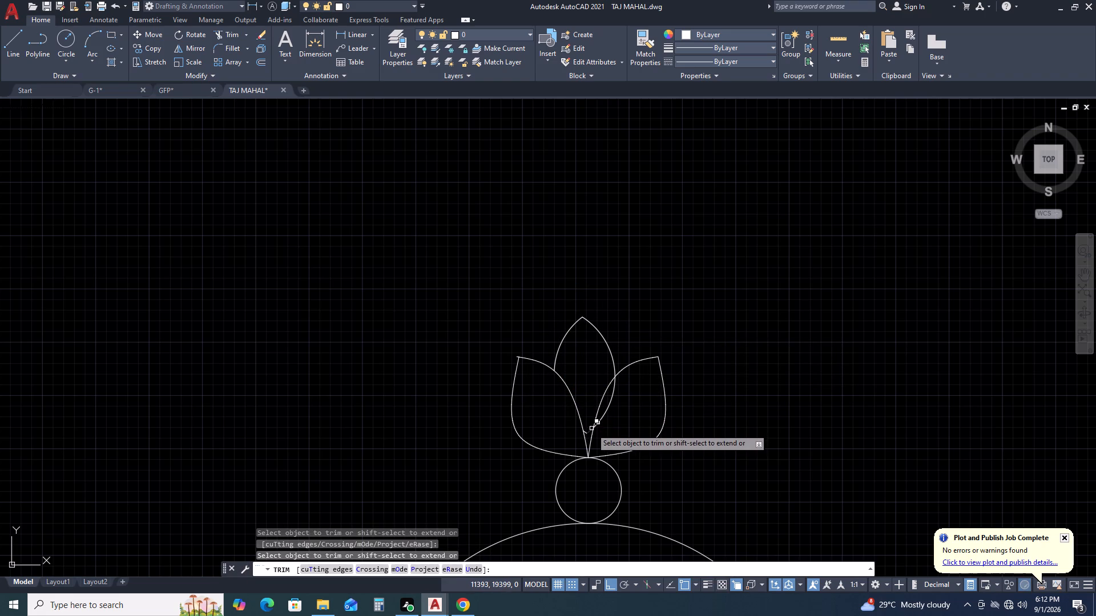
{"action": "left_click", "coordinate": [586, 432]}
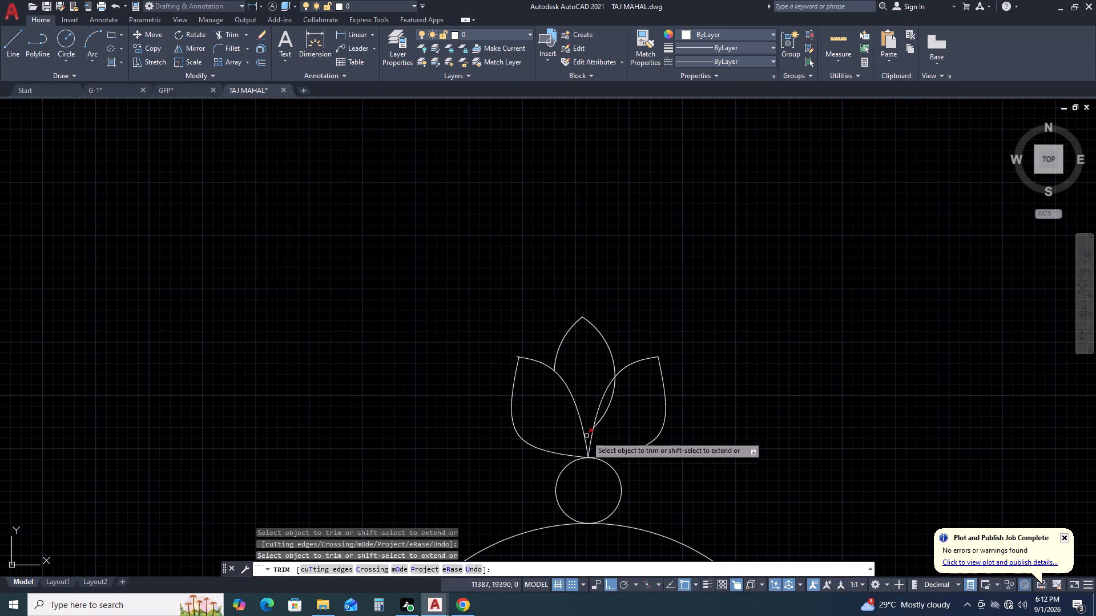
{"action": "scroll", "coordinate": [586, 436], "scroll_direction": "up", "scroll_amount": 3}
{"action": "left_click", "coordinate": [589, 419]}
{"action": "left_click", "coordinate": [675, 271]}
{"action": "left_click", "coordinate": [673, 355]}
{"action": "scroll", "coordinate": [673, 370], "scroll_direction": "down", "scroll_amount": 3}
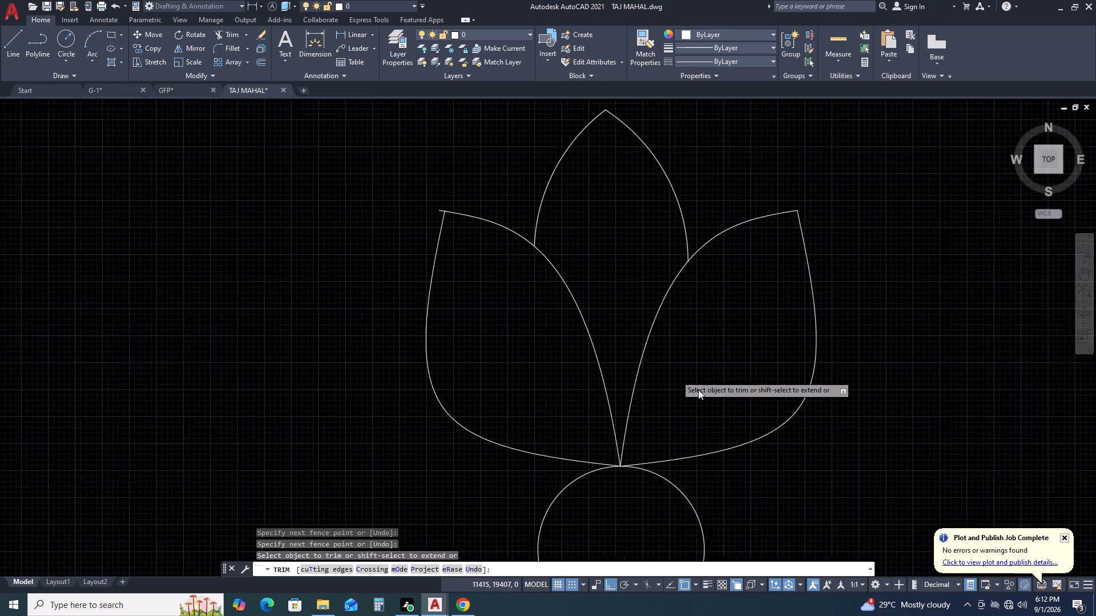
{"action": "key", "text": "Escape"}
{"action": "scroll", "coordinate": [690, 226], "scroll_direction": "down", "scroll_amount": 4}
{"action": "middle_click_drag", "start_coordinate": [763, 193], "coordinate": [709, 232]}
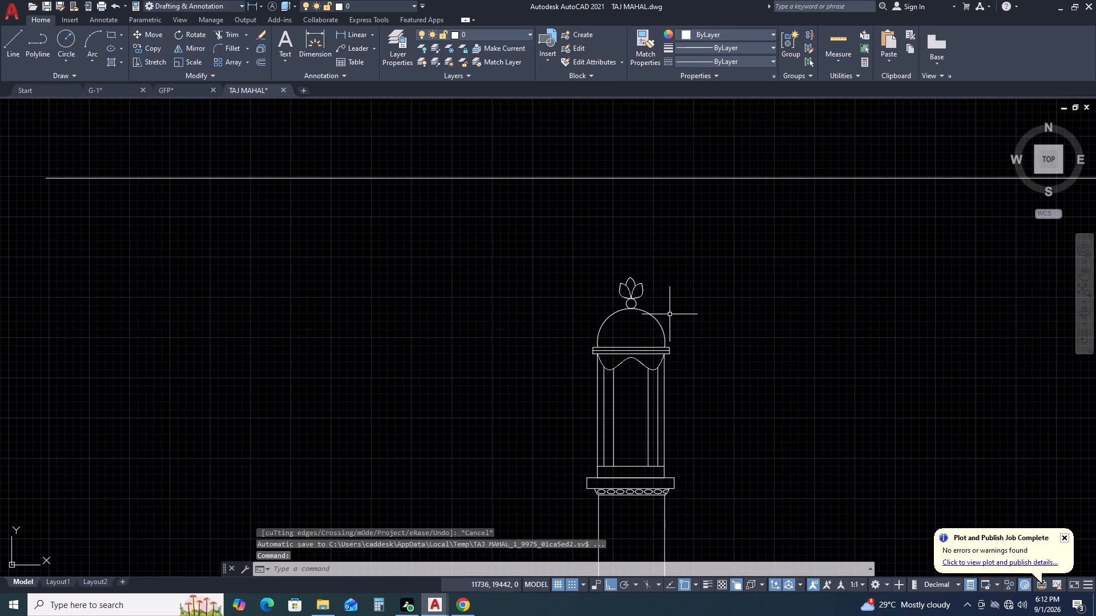
Erase the four petal splines and the central leaf above the small circle.
{"action": "scroll", "coordinate": [652, 289], "scroll_direction": "up", "scroll_amount": 2}
{"action": "scroll", "coordinate": [601, 319], "scroll_direction": "up", "scroll_amount": 2}
{"action": "left_click_drag", "start_coordinate": [749, 246], "coordinate": [740, 244]}
{"action": "left_click", "coordinate": [452, 232]}
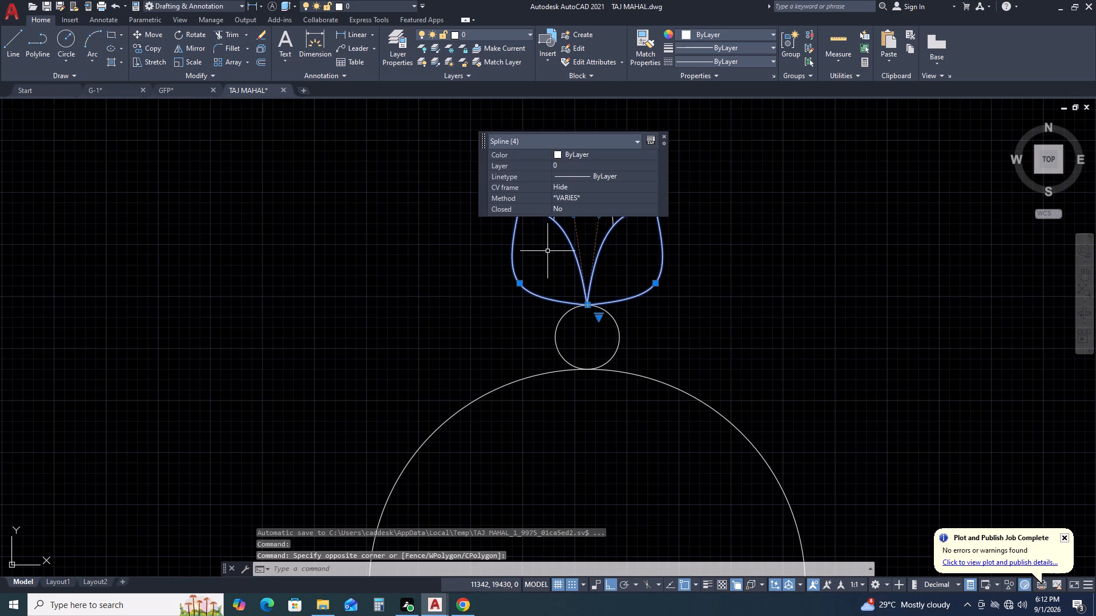
{"action": "key", "text": "Delete"}
{"action": "left_click", "coordinate": [650, 191]}
{"action": "left_click", "coordinate": [498, 193]}
{"action": "key", "text": "Delete"}
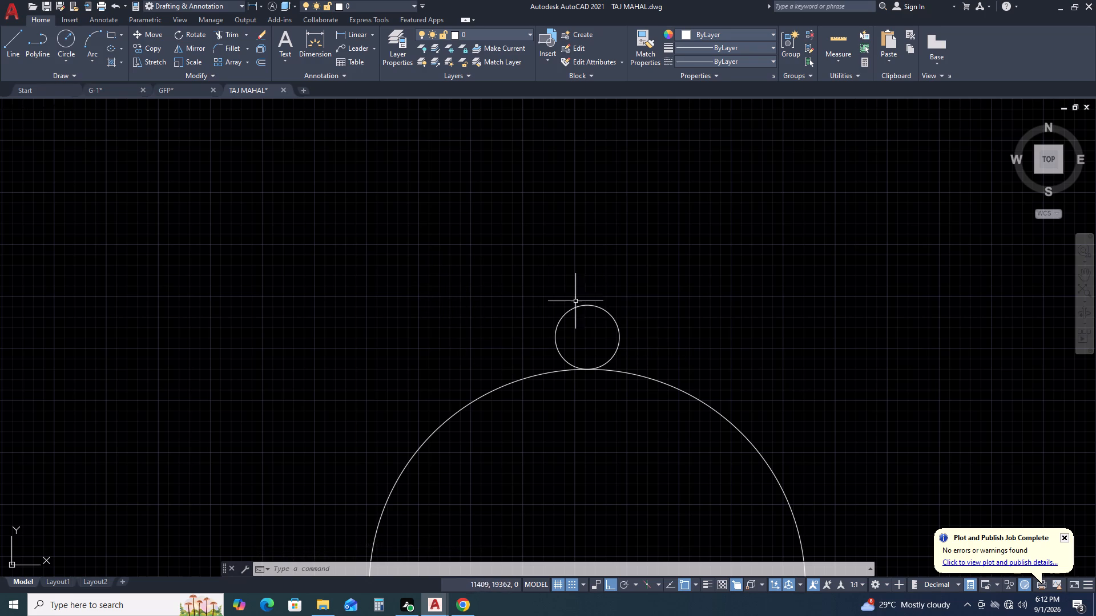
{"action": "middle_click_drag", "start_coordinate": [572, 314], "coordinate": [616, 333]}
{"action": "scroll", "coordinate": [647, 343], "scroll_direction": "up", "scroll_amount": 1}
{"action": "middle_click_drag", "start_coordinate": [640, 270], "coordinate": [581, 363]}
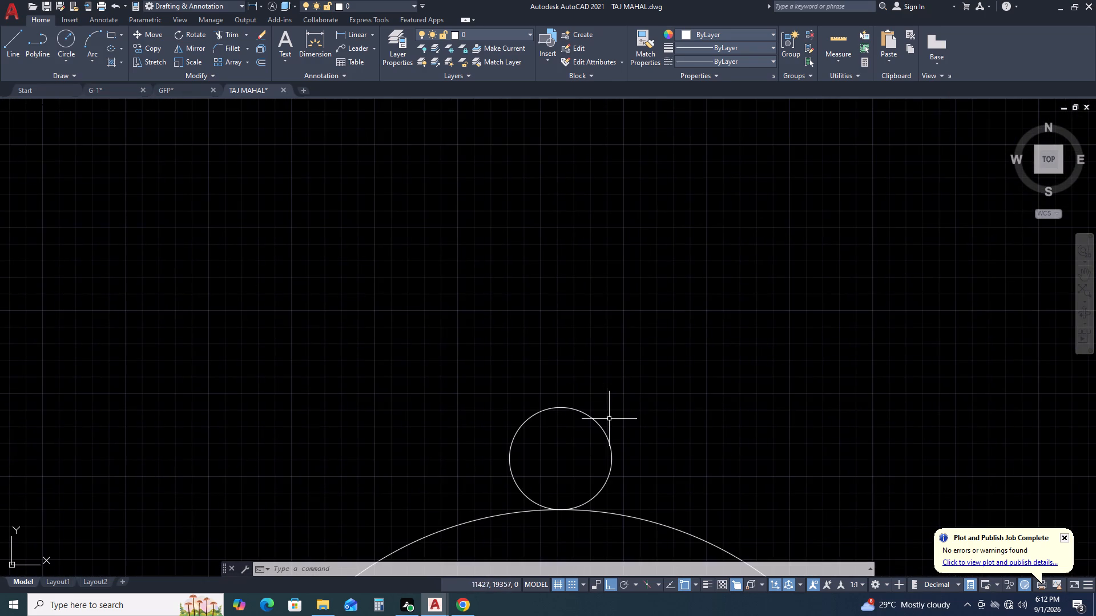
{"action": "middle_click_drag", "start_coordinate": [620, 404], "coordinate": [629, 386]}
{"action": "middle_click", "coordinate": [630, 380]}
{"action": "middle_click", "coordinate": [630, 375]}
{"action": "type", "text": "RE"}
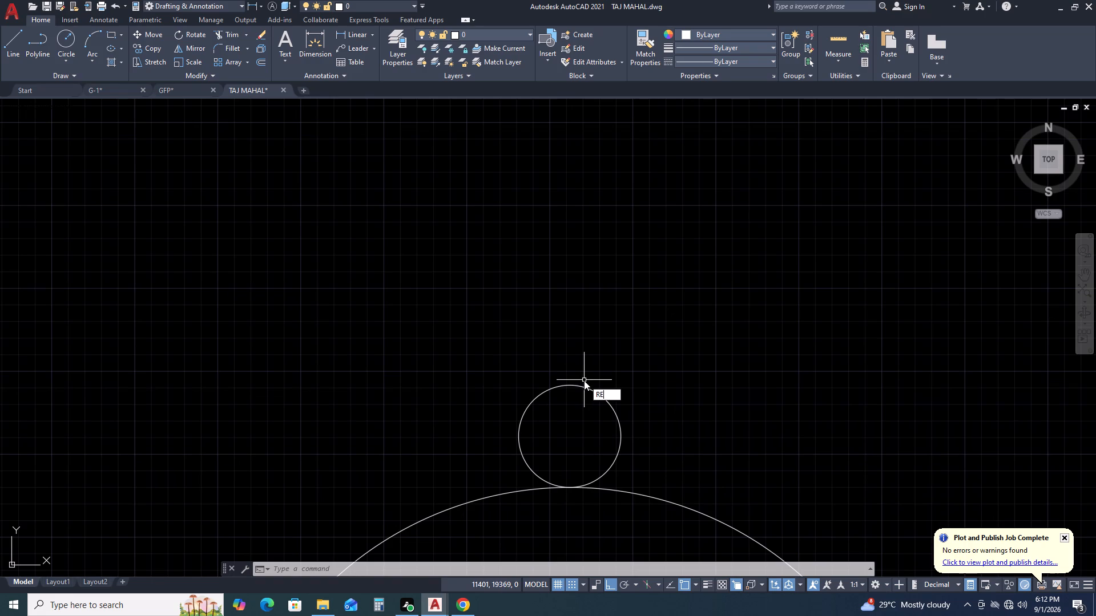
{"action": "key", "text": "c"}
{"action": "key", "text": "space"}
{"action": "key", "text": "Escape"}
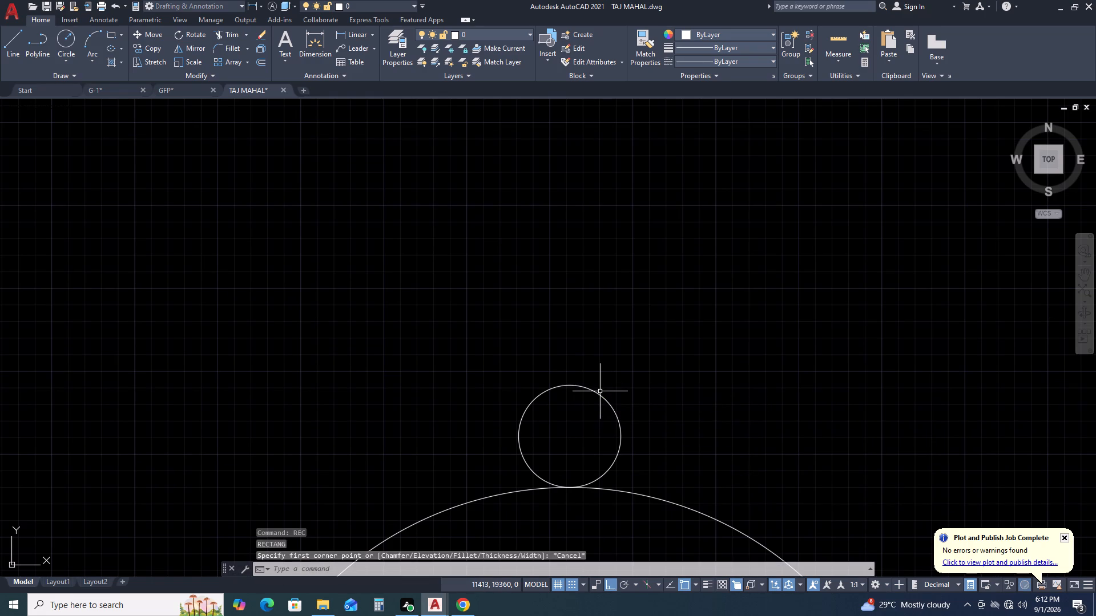
Draw a leaf-shaped revision cloud rising diagonally outward from the upper right of the small circle.
{"action": "type", "text": "RE"}
{"action": "key", "text": "v"}
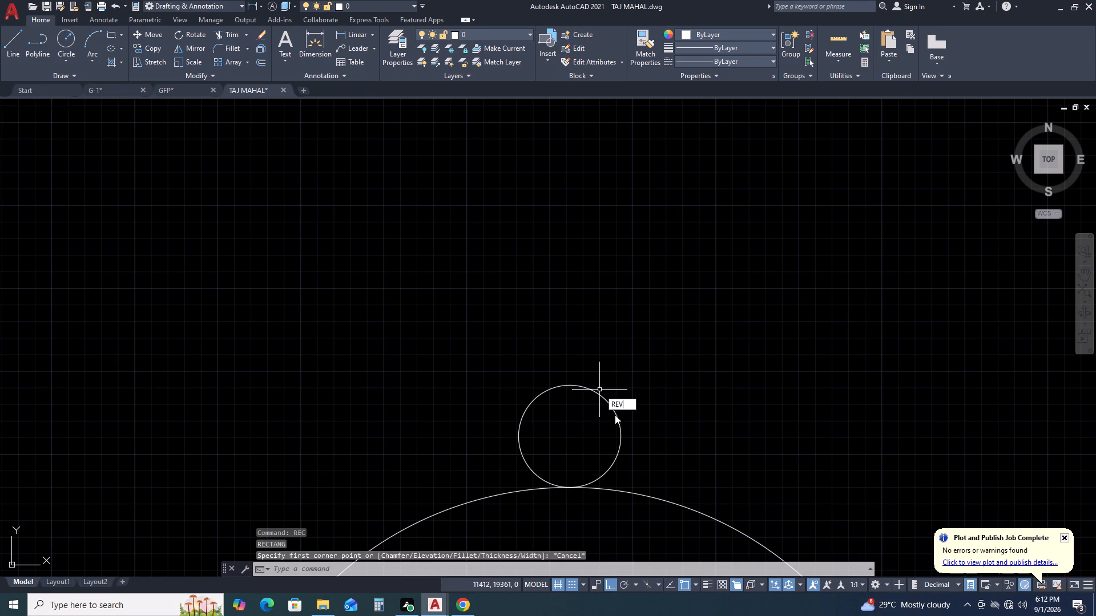
{"action": "left_click", "coordinate": [640, 429]}
{"action": "left_click", "coordinate": [594, 392]}
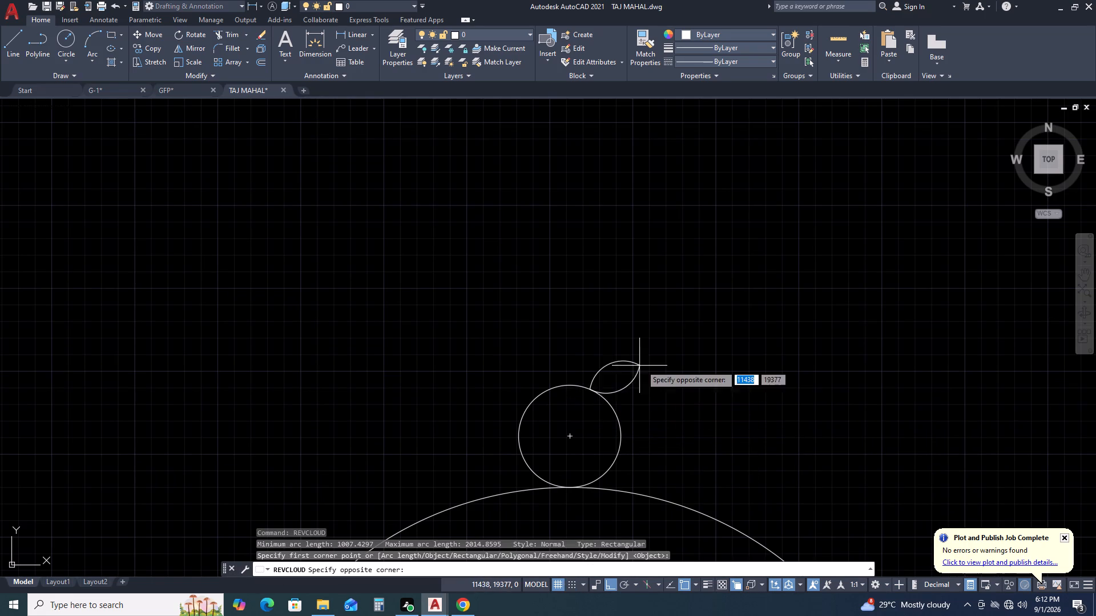
{"action": "left_click", "coordinate": [719, 251]}
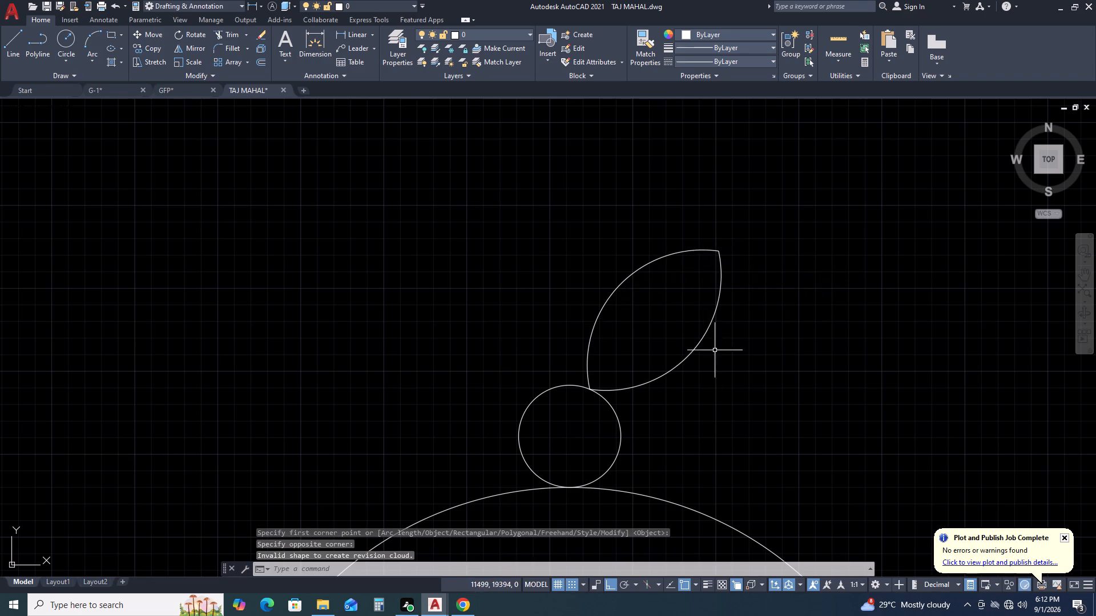
Mirror the leaf about the vertical axis through the top of the small circle, keeping the original.
{"action": "left_click_drag", "start_coordinate": [719, 371], "coordinate": [710, 360]}
{"action": "left_click", "coordinate": [630, 225]}
{"action": "scroll", "coordinate": [630, 266], "scroll_direction": "down", "scroll_amount": 5}
{"action": "middle_click", "coordinate": [675, 301]}
{"action": "middle_click_drag", "start_coordinate": [675, 302], "coordinate": [678, 417]}
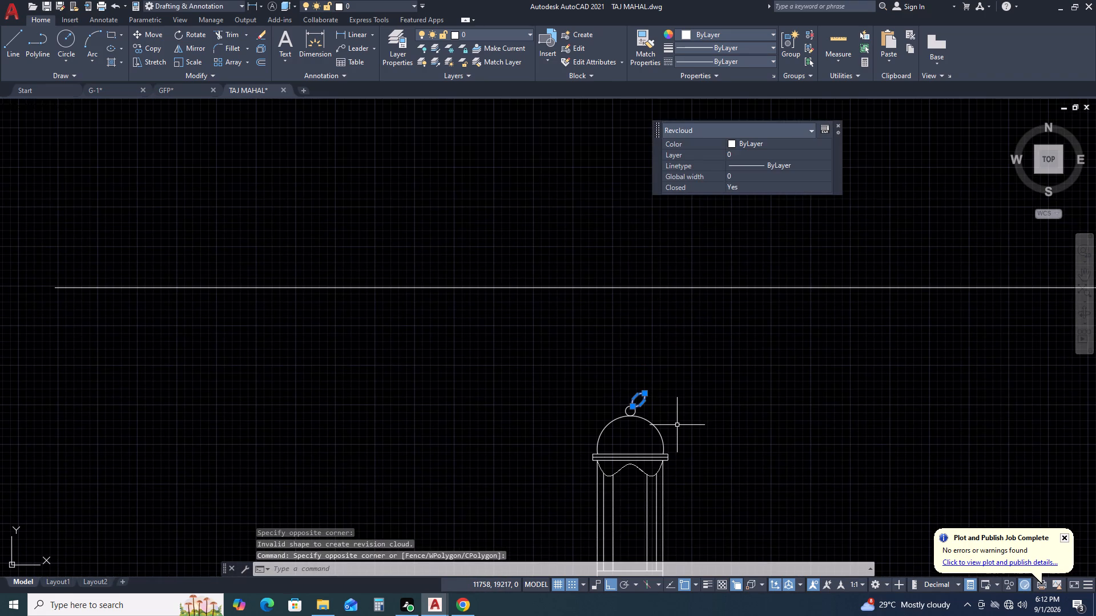
{"action": "type", "text": "MI"}
{"action": "key", "text": "space"}
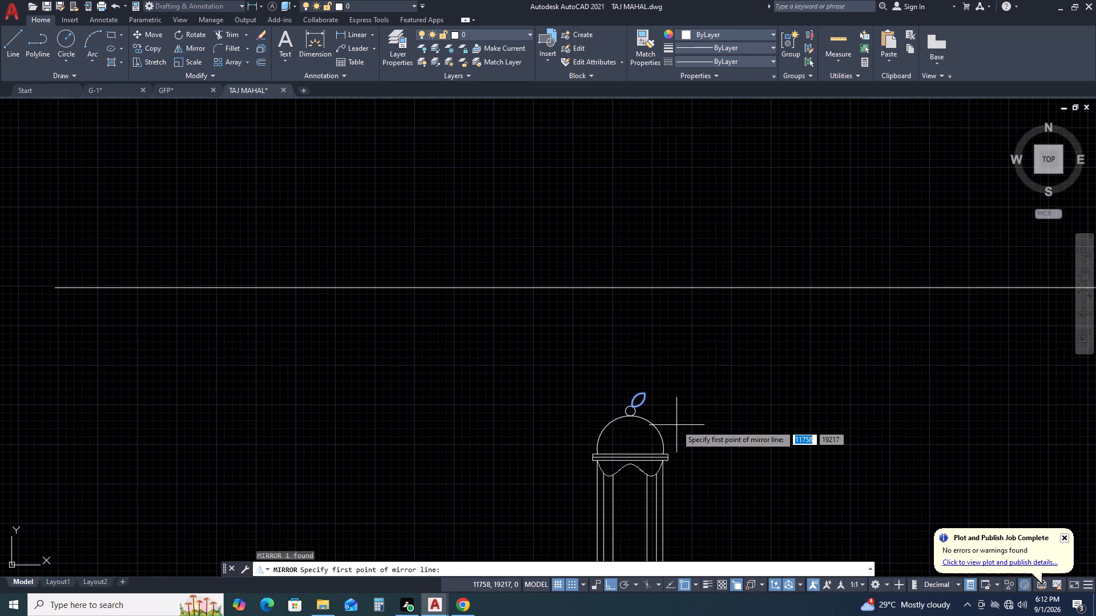
{"action": "scroll", "coordinate": [622, 406], "scroll_direction": "up", "scroll_amount": 4}
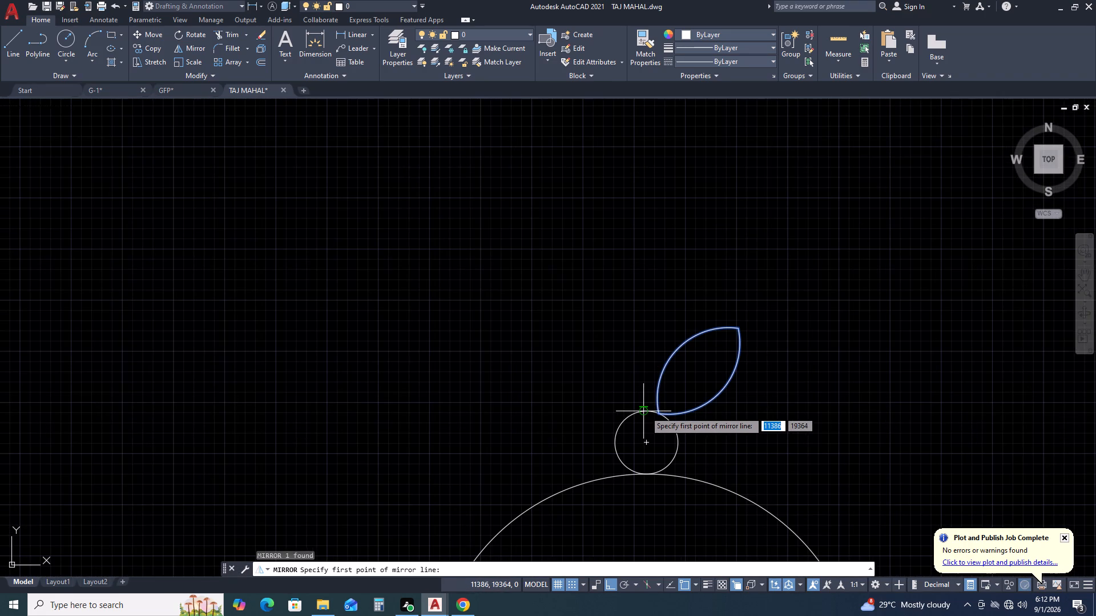
{"action": "left_click", "coordinate": [650, 411]}
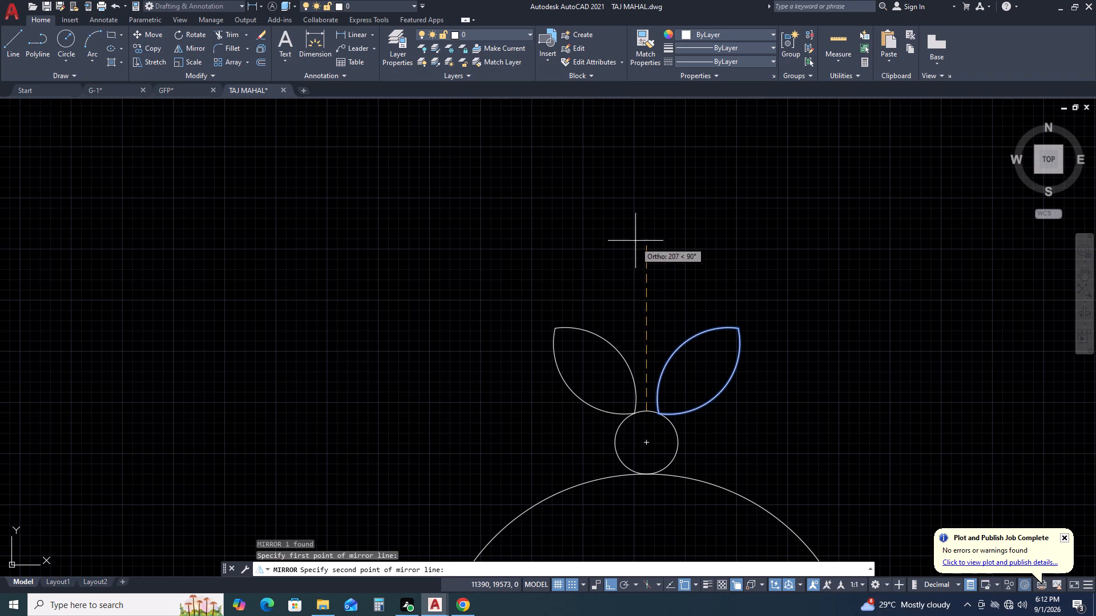
{"action": "left_click", "coordinate": [635, 240]}
{"action": "left_click", "coordinate": [655, 285]}
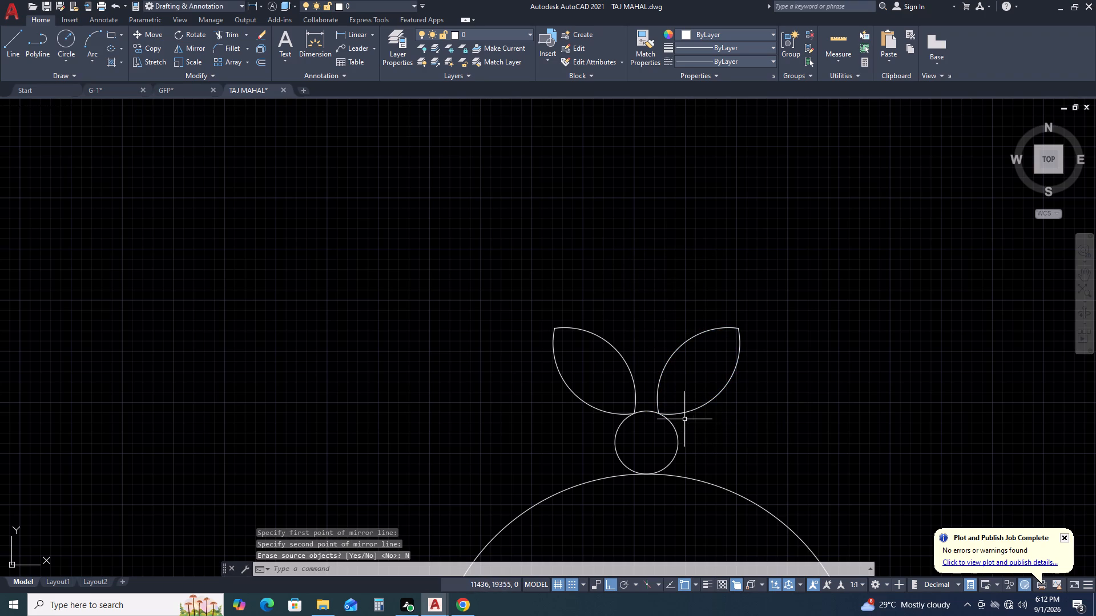
Move the right petal so that its lower tip sits on the top point of the small circle.
{"action": "left_click", "coordinate": [765, 432]}
{"action": "left_click", "coordinate": [696, 325]}
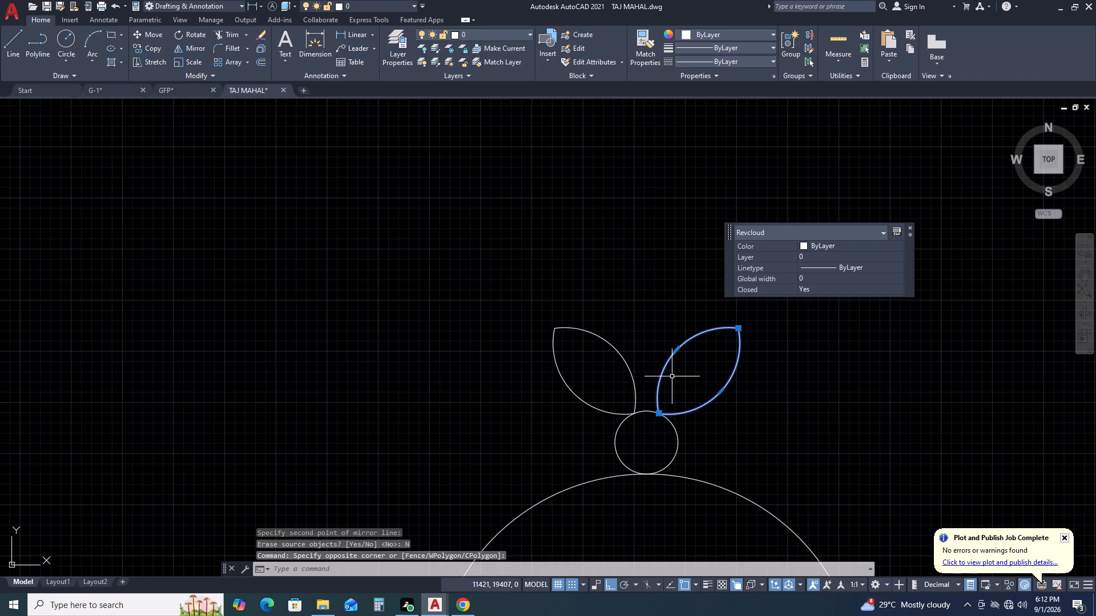
{"action": "key", "text": "m"}
{"action": "key", "text": "space"}
{"action": "left_click", "coordinate": [659, 413]}
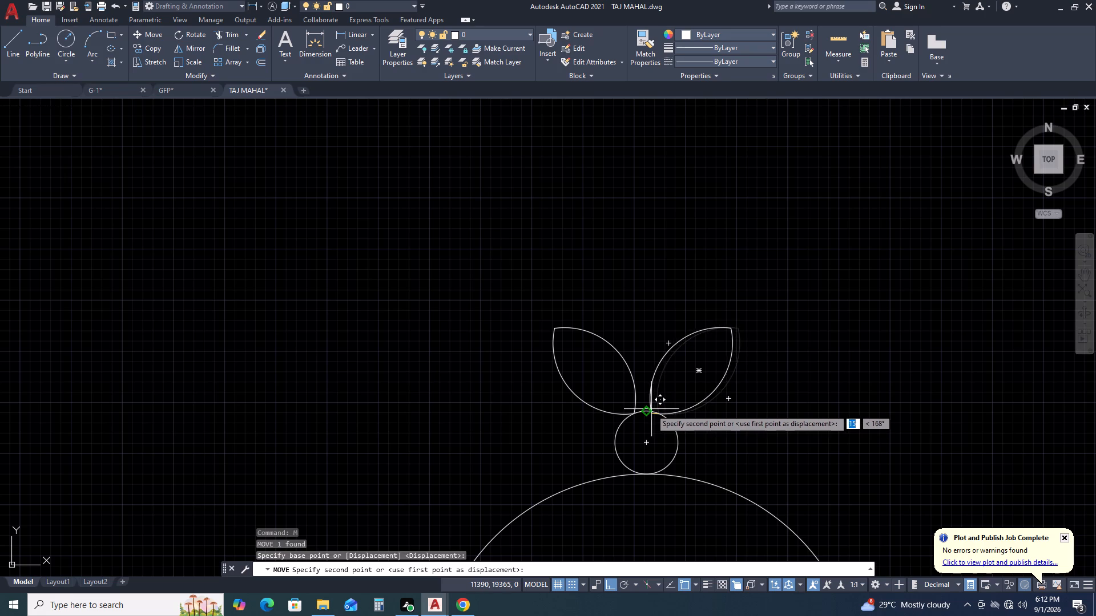
{"action": "left_click", "coordinate": [650, 409]}
Move the left petal so that its lower tip meets the right petal's at the top of the small circle.
{"action": "left_click", "coordinate": [634, 356]}
{"action": "left_click", "coordinate": [588, 329]}
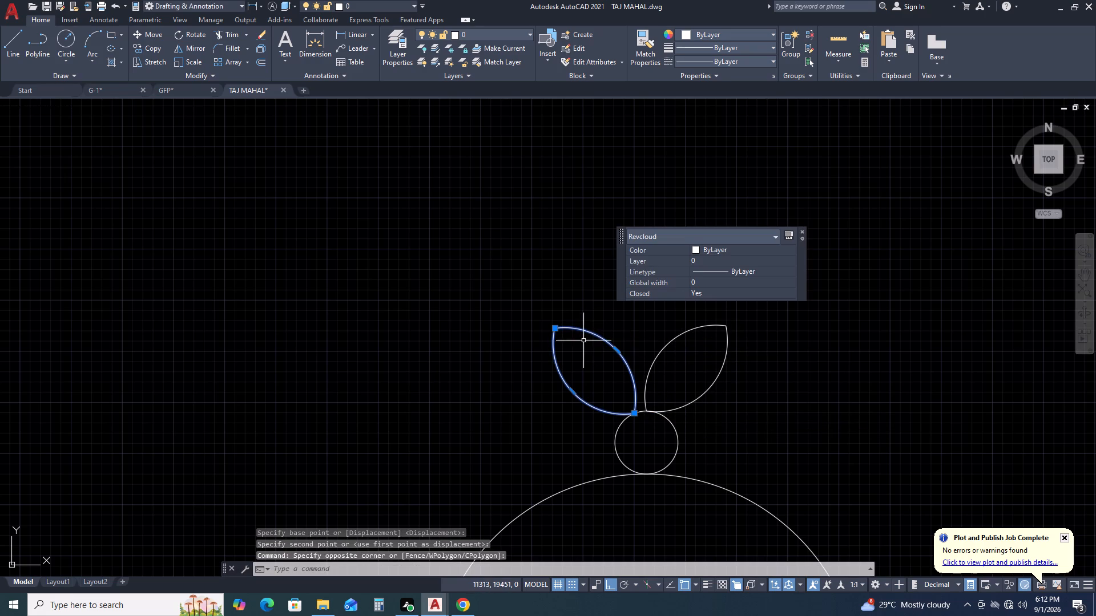
{"action": "key", "text": "m"}
{"action": "key", "text": "space"}
{"action": "scroll", "coordinate": [626, 411], "scroll_direction": "up", "scroll_amount": 2}
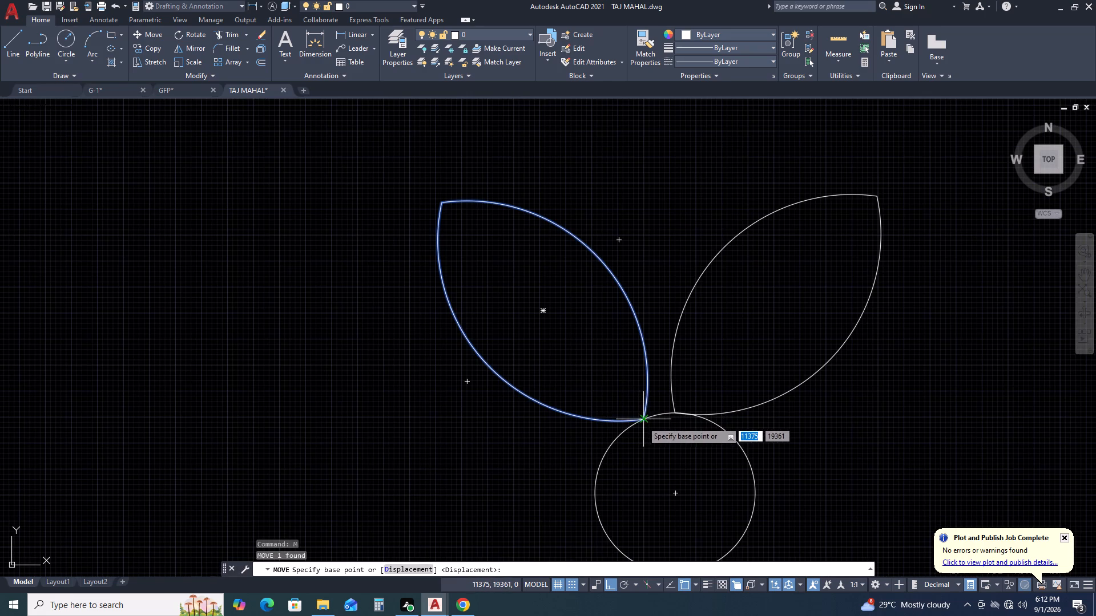
{"action": "left_click", "coordinate": [642, 422]}
{"action": "left_click", "coordinate": [671, 412]}
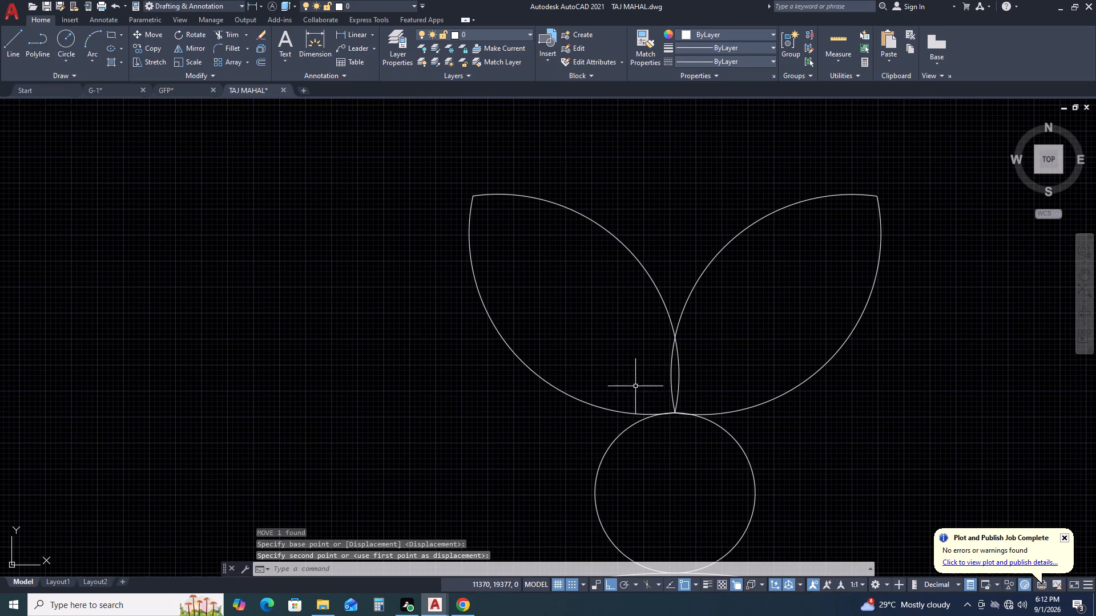
Flatten the inner arcs of both petals by stretching their midpoints outward, away from the centre, so the petals no longer overlap.
{"action": "scroll", "coordinate": [659, 378], "scroll_direction": "down", "scroll_amount": 1}
{"action": "middle_click_drag", "start_coordinate": [698, 319], "coordinate": [613, 381]}
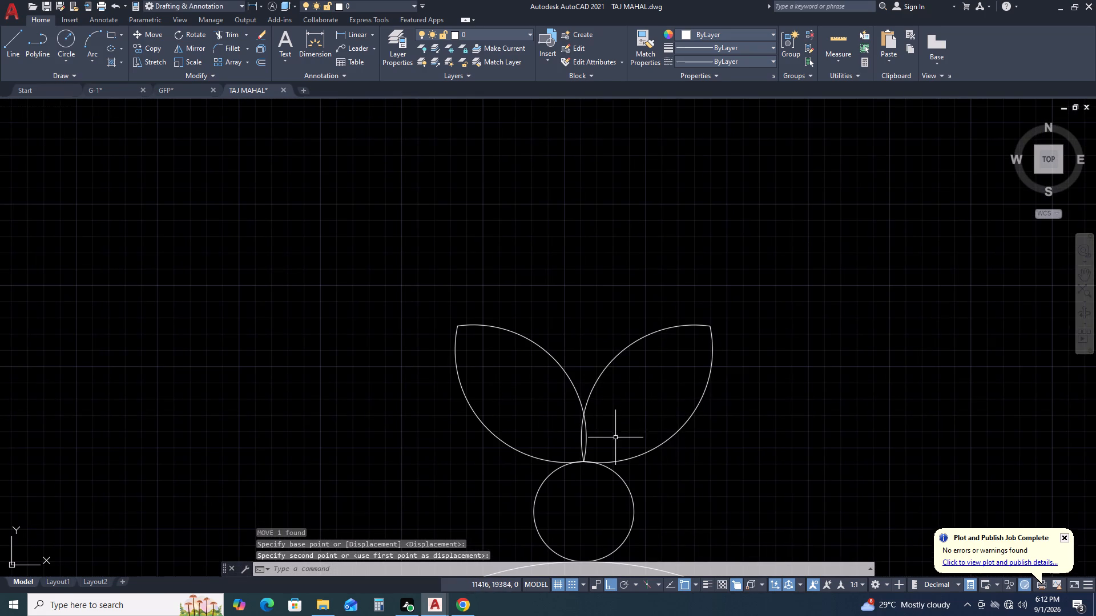
{"action": "left_click", "coordinate": [736, 256]}
{"action": "left_click", "coordinate": [690, 343]}
{"action": "left_click", "coordinate": [612, 361]}
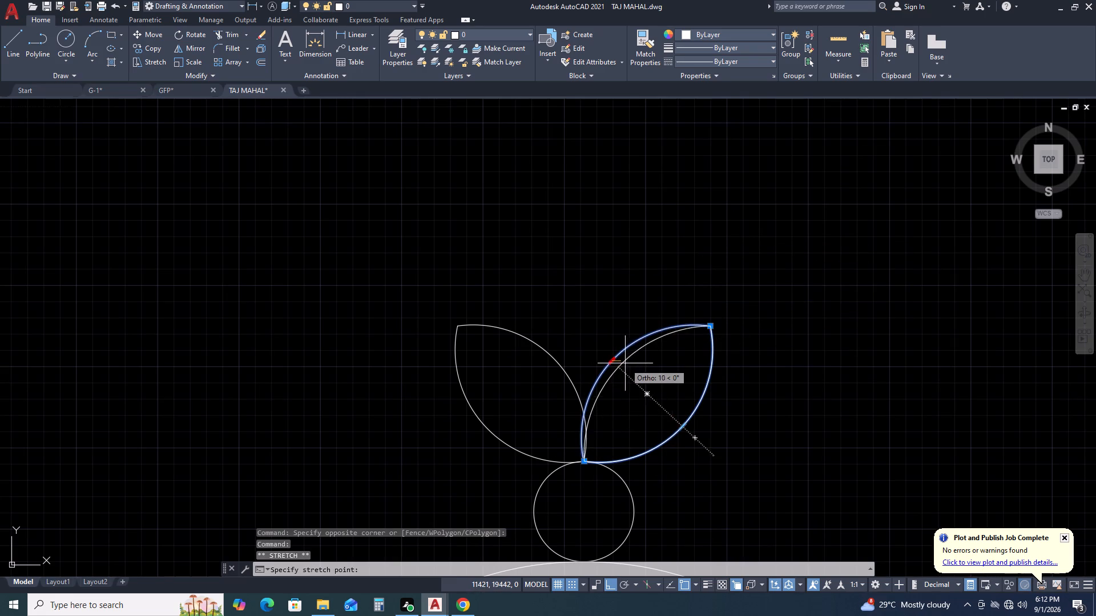
{"action": "left_click", "coordinate": [657, 369]}
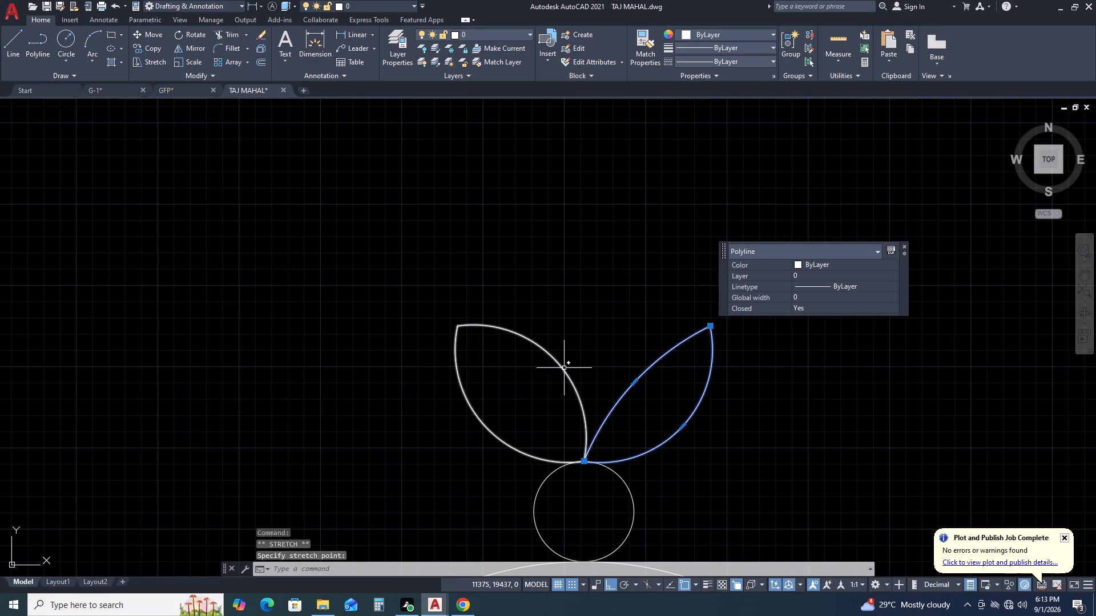
{"action": "left_click", "coordinate": [564, 368]}
{"action": "left_click", "coordinate": [557, 360]}
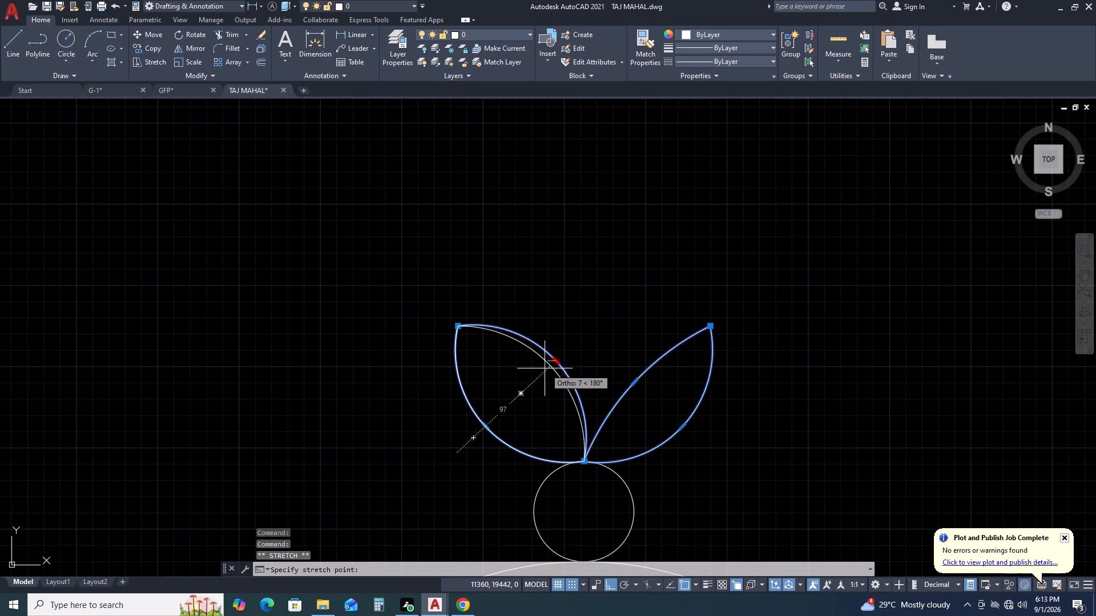
{"action": "left_click", "coordinate": [533, 375]}
{"action": "key", "text": "Escape"}
Draw a circle of about 63 radius between the two petals, centred level with their upper tips.
{"action": "scroll", "coordinate": [620, 376], "scroll_direction": "down", "scroll_amount": 3}
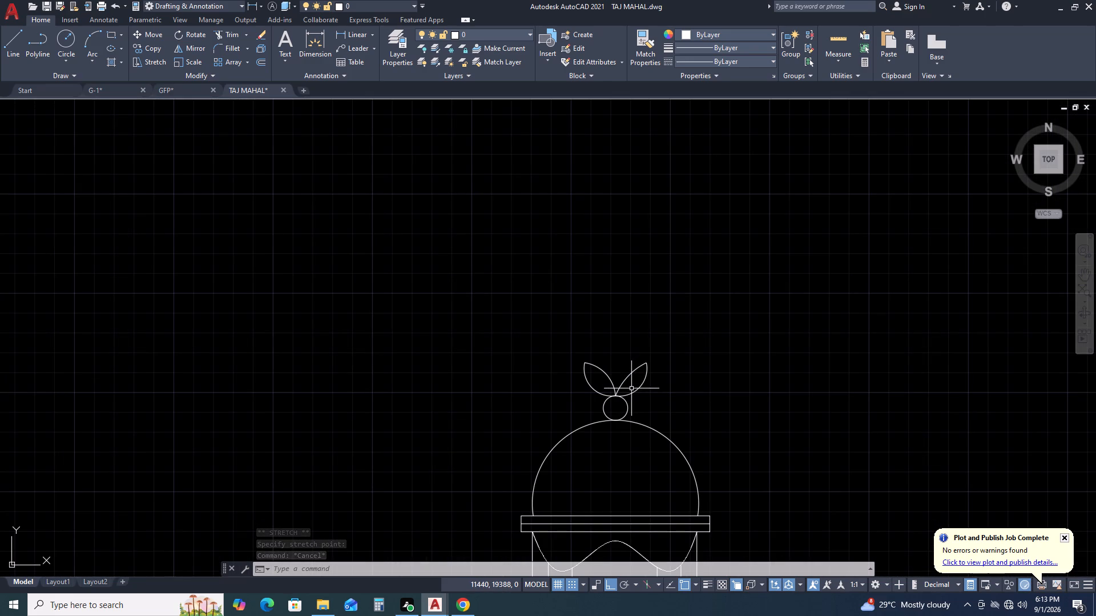
{"action": "scroll", "coordinate": [615, 396], "scroll_direction": "up", "scroll_amount": 2}
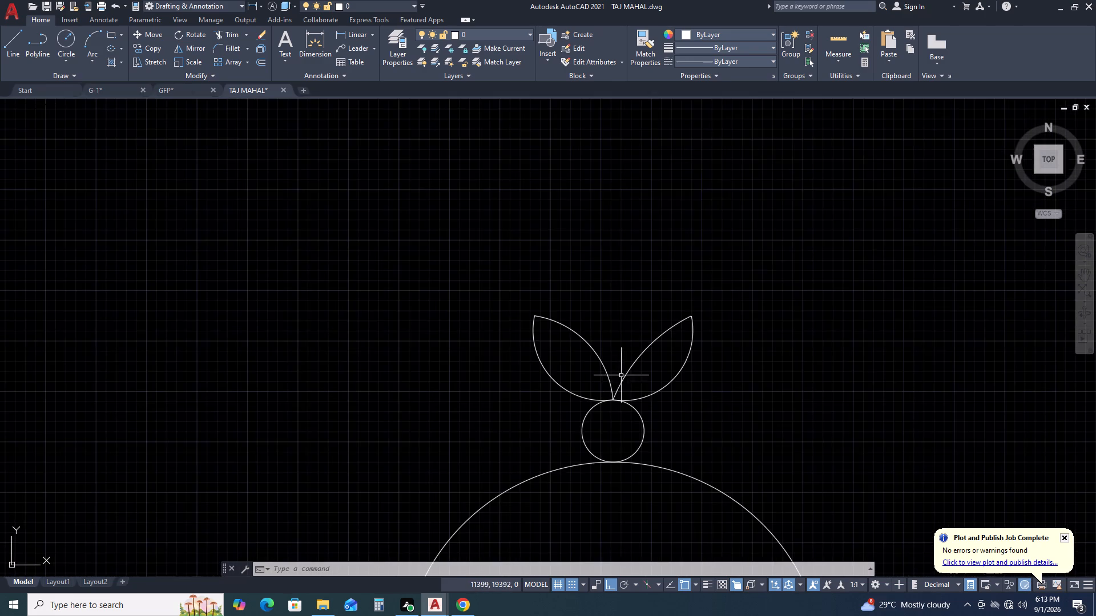
{"action": "scroll", "coordinate": [623, 269], "scroll_direction": "down", "scroll_amount": 6}
{"action": "scroll", "coordinate": [632, 275], "scroll_direction": "up", "scroll_amount": 3}
{"action": "middle_click_drag", "start_coordinate": [609, 210], "coordinate": [669, 430]}
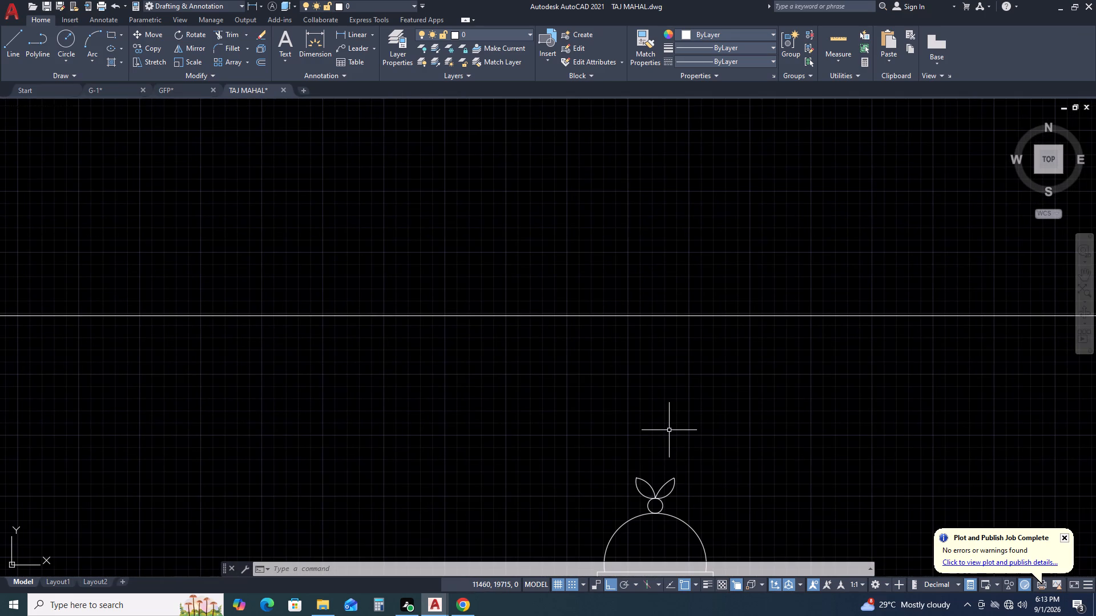
{"action": "key", "text": "c"}
{"action": "key", "text": "space"}
{"action": "scroll", "coordinate": [649, 500], "scroll_direction": "up", "scroll_amount": 2}
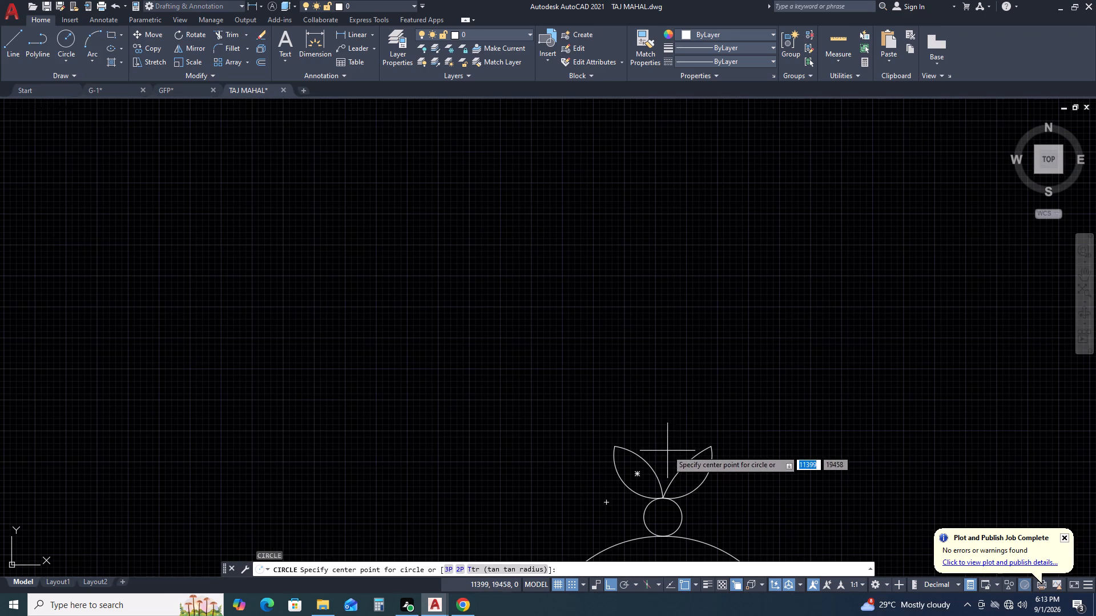
{"action": "left_click", "coordinate": [667, 446]}
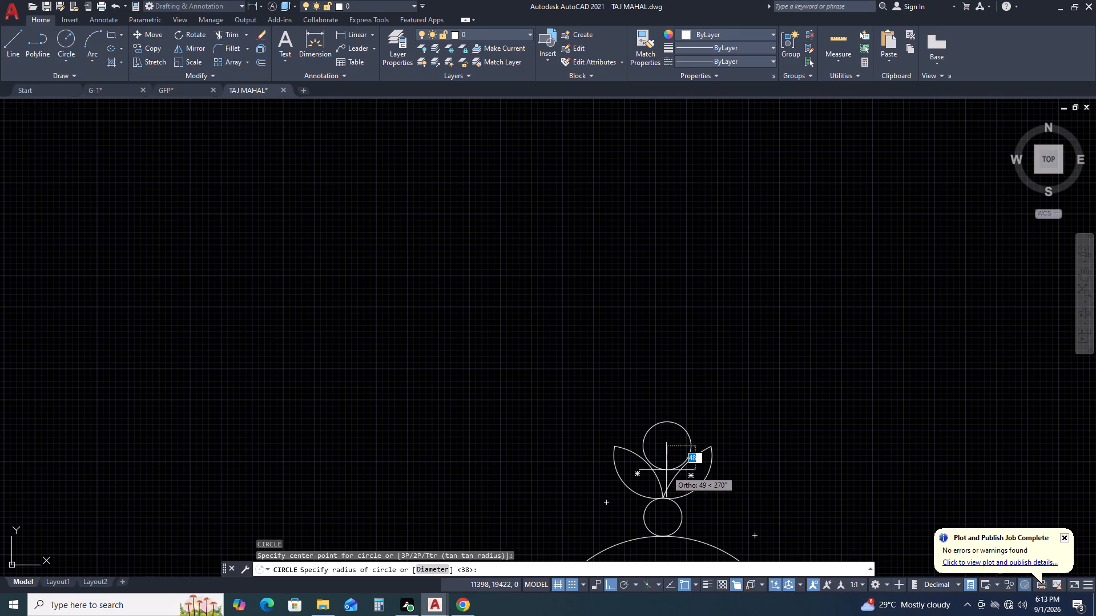
{"action": "left_click", "coordinate": [663, 472]}
Move the large circle straight up about 16 so that it rests between the petals.
{"action": "middle_click_drag", "start_coordinate": [733, 398], "coordinate": [672, 384]}
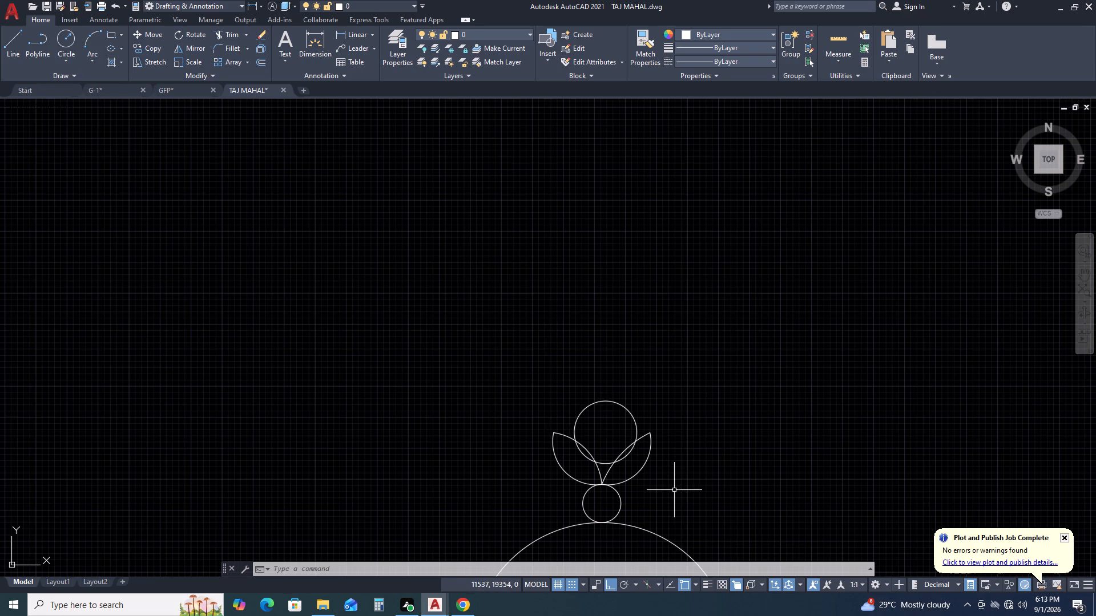
{"action": "scroll", "coordinate": [627, 443], "scroll_direction": "up", "scroll_amount": 2}
{"action": "middle_click_drag", "start_coordinate": [629, 346], "coordinate": [610, 261]}
{"action": "scroll", "coordinate": [611, 258], "scroll_direction": "down", "scroll_amount": 2}
{"action": "scroll", "coordinate": [660, 289], "scroll_direction": "down", "scroll_amount": 2}
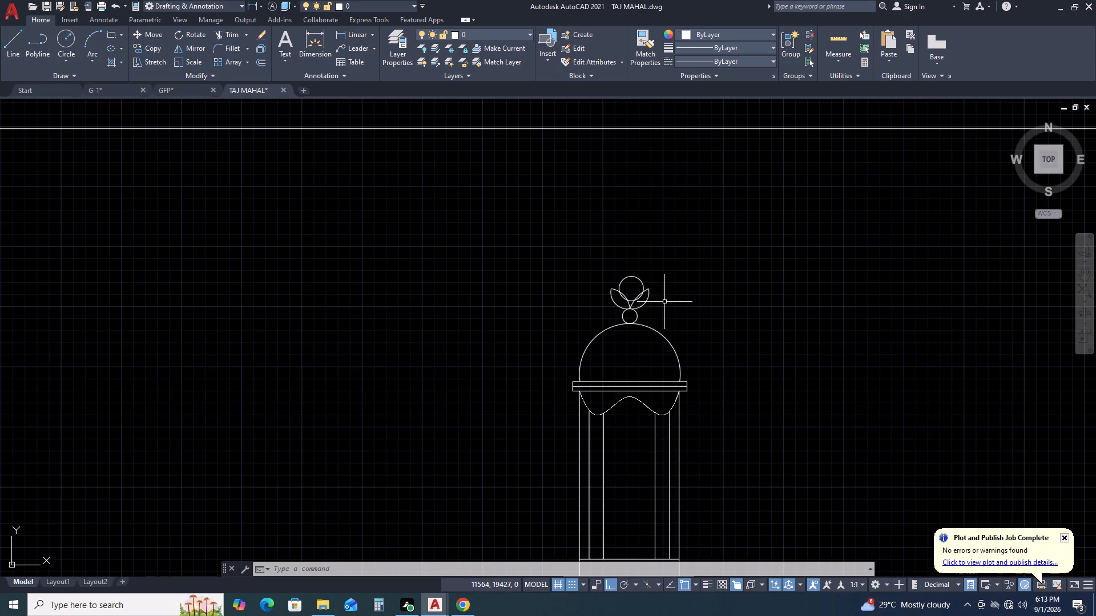
{"action": "key", "text": "m"}
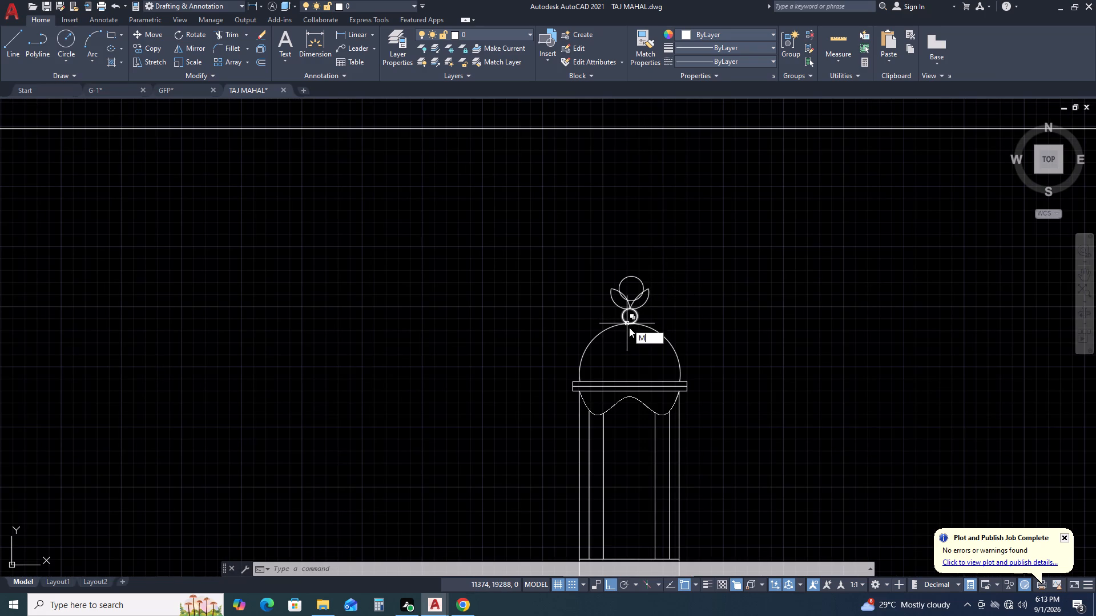
{"action": "key", "text": "space"}
{"action": "scroll", "coordinate": [636, 278], "scroll_direction": "up", "scroll_amount": 2}
{"action": "left_click", "coordinate": [640, 273]}
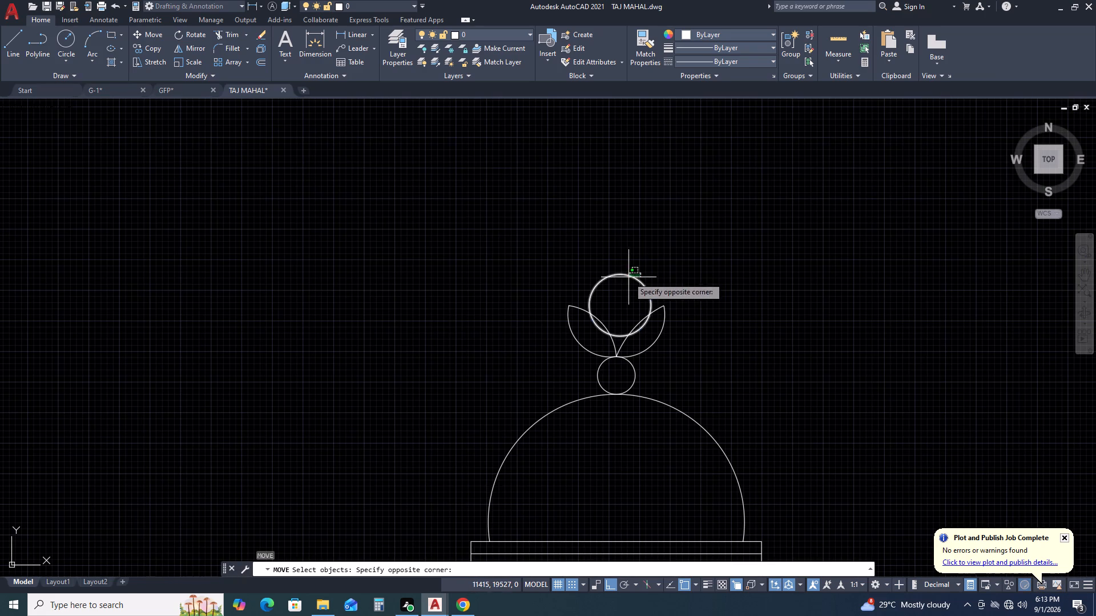
{"action": "left_click", "coordinate": [628, 277]}
{"action": "key", "text": "space"}
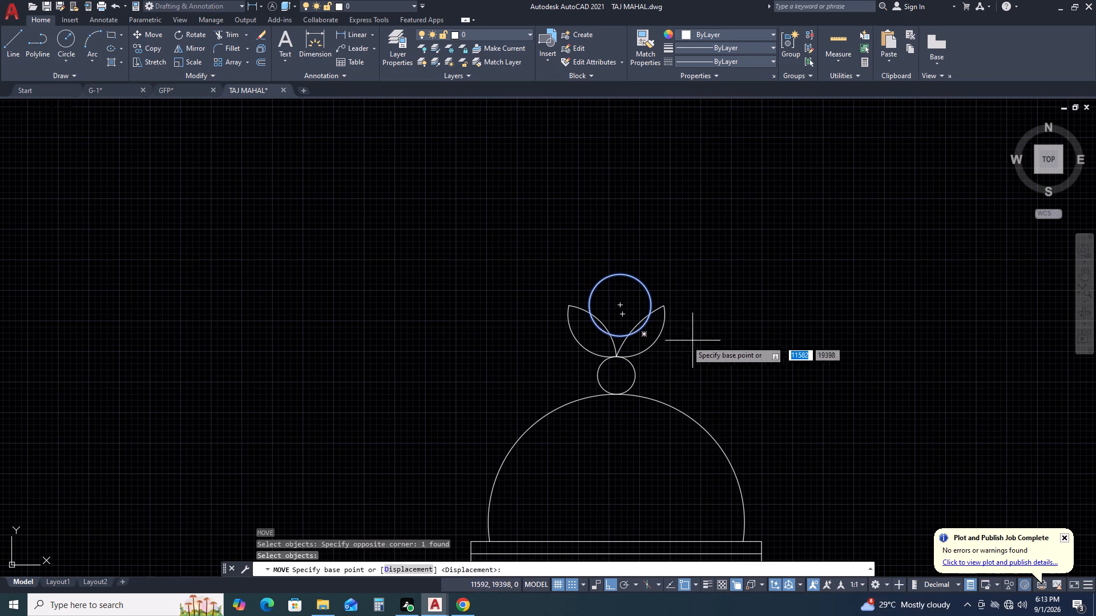
{"action": "scroll", "coordinate": [606, 338], "scroll_direction": "up", "scroll_amount": 2}
{"action": "left_click", "coordinate": [635, 335]}
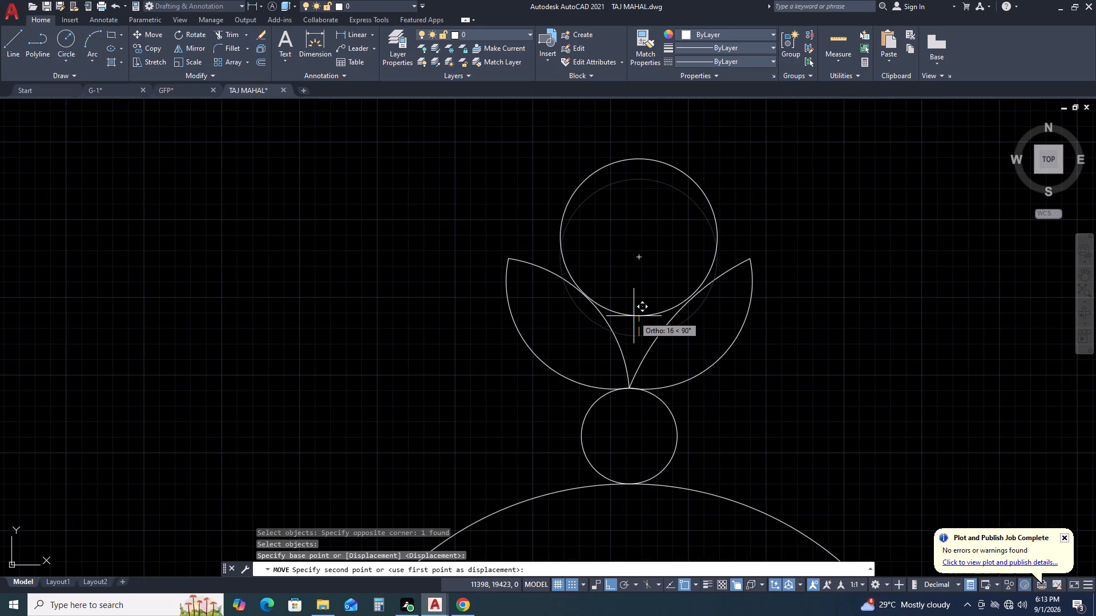
{"action": "left_click", "coordinate": [634, 316]}
Nudge the large circle down slightly so that it rests against the inner arc of the right petal.
{"action": "left_click_drag", "start_coordinate": [741, 193], "coordinate": [723, 192]}
{"action": "left_click", "coordinate": [684, 186]}
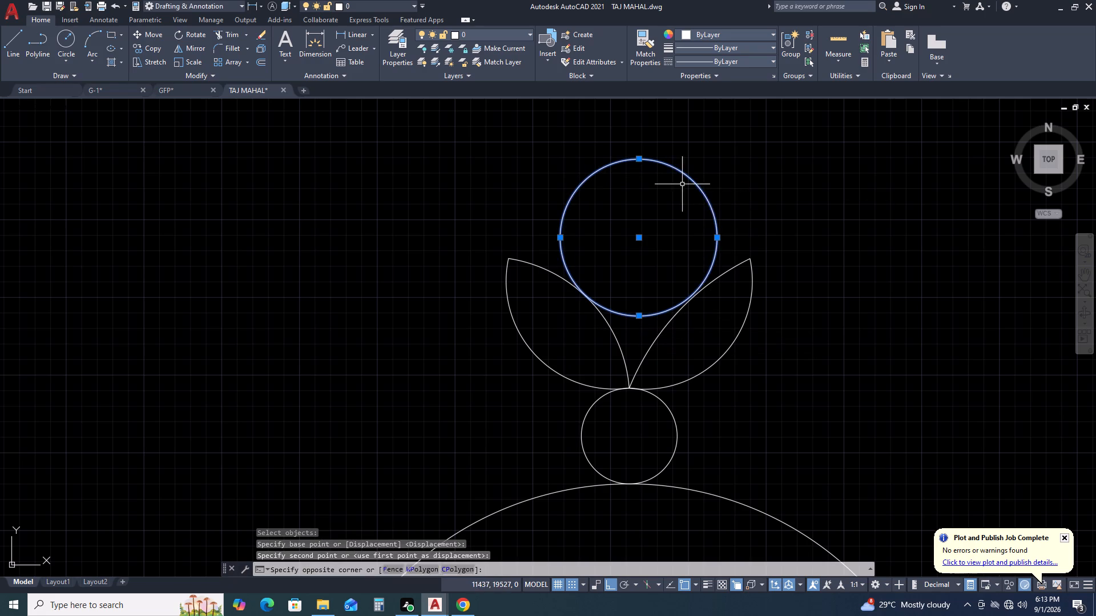
{"action": "left_click", "coordinate": [680, 183]}
{"action": "left_click", "coordinate": [616, 266]}
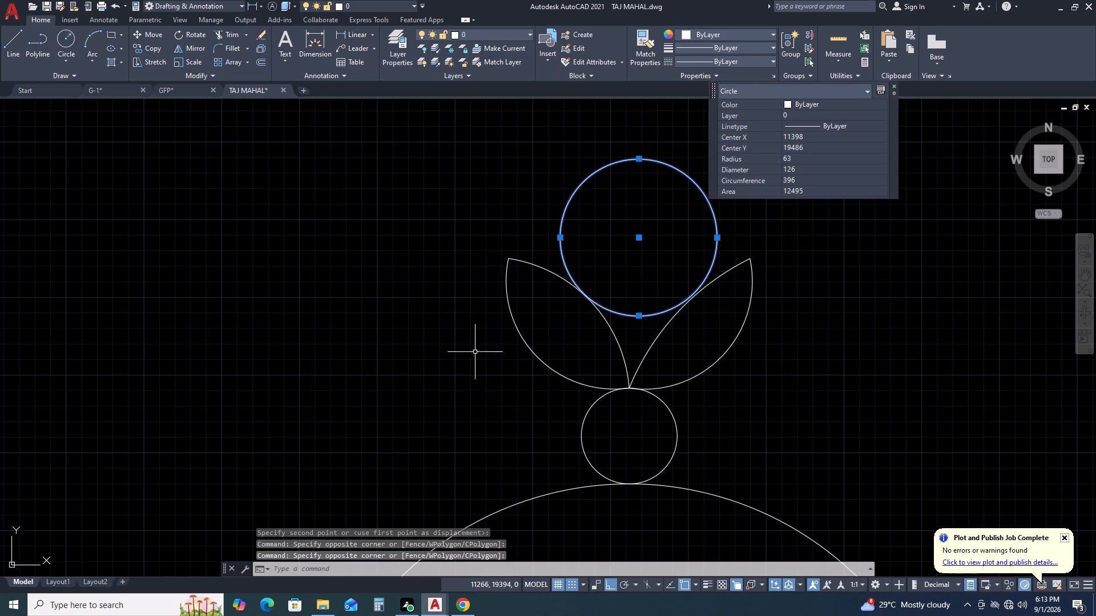
{"action": "middle_click_drag", "start_coordinate": [567, 278], "coordinate": [576, 329]}
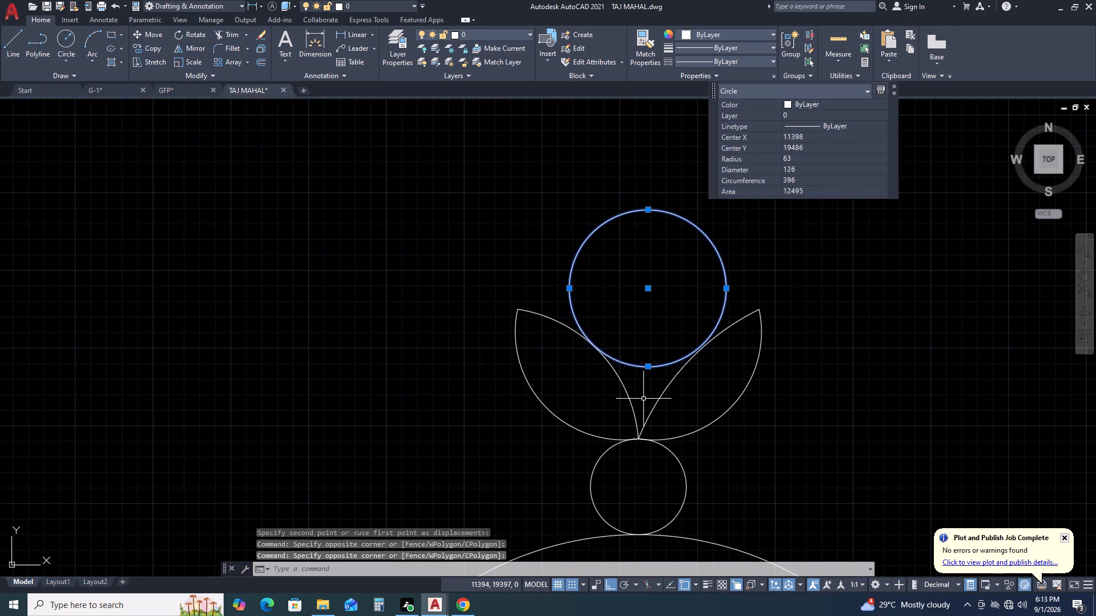
{"action": "key", "text": "m"}
{"action": "key", "text": "space"}
{"action": "scroll", "coordinate": [710, 335], "scroll_direction": "up", "scroll_amount": 2}
{"action": "left_click", "coordinate": [694, 352]}
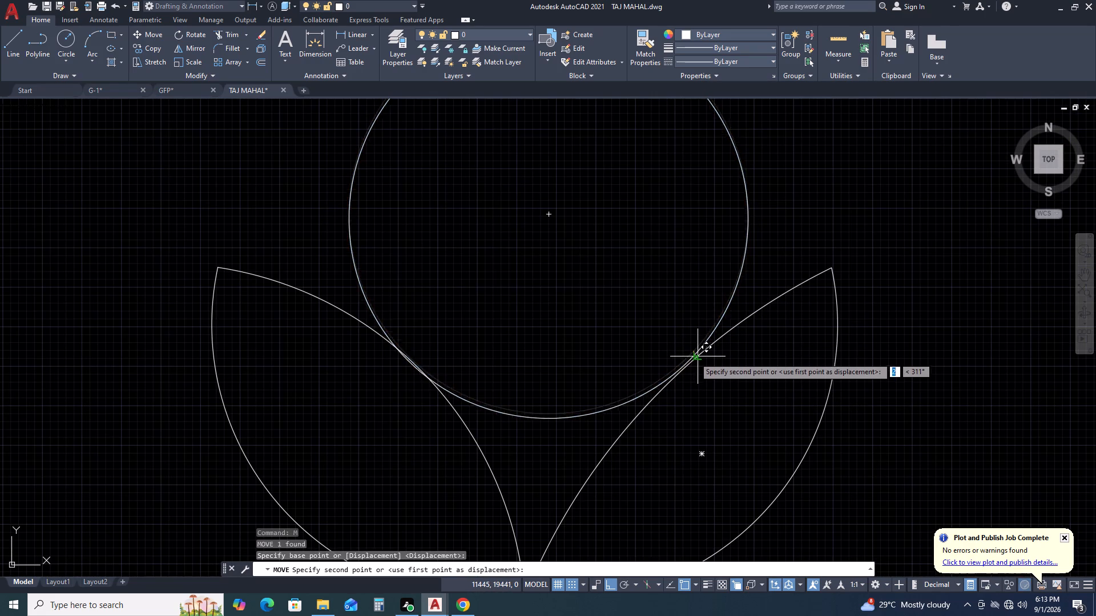
{"action": "left_click", "coordinate": [694, 359]}
{"action": "scroll", "coordinate": [658, 336], "scroll_direction": "down", "scroll_amount": 5}
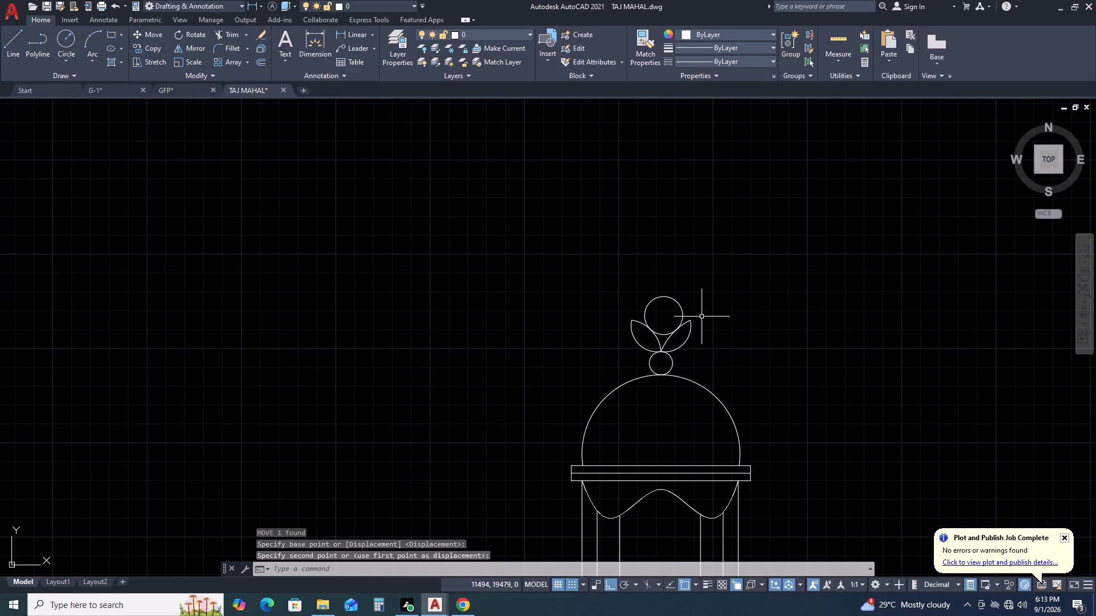
Examine the left minaret's height and proportions against the rest of the Taj Mahal elevation.
{"action": "middle_click_drag", "start_coordinate": [757, 289], "coordinate": [594, 285]}
{"action": "scroll", "coordinate": [569, 285], "scroll_direction": "down", "scroll_amount": 3}
{"action": "middle_click_drag", "start_coordinate": [582, 298], "coordinate": [520, 301]}
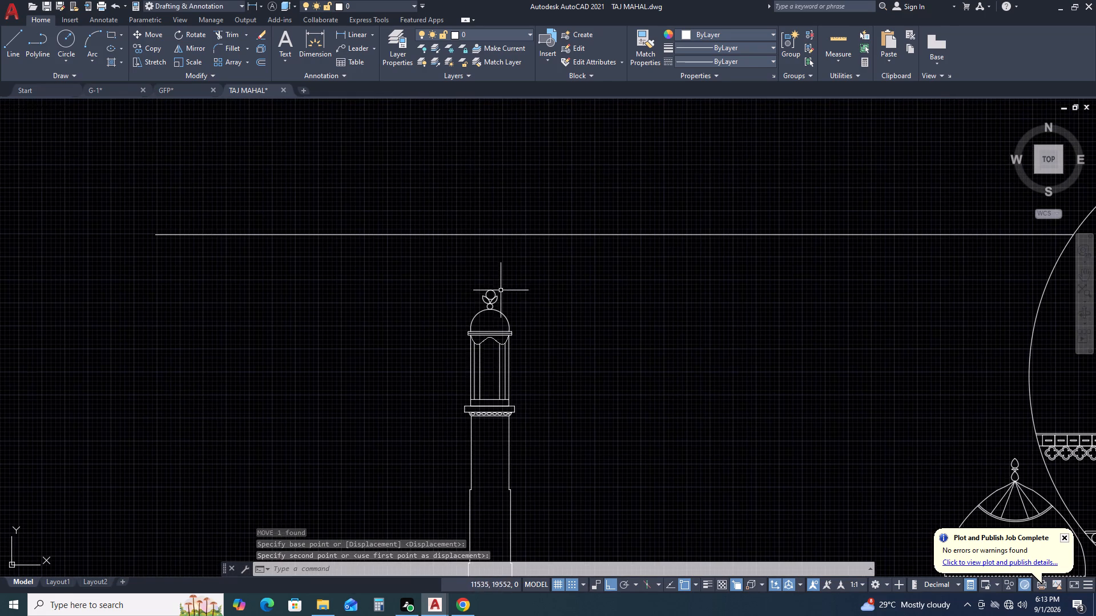
{"action": "scroll", "coordinate": [486, 283], "scroll_direction": "up", "scroll_amount": 2}
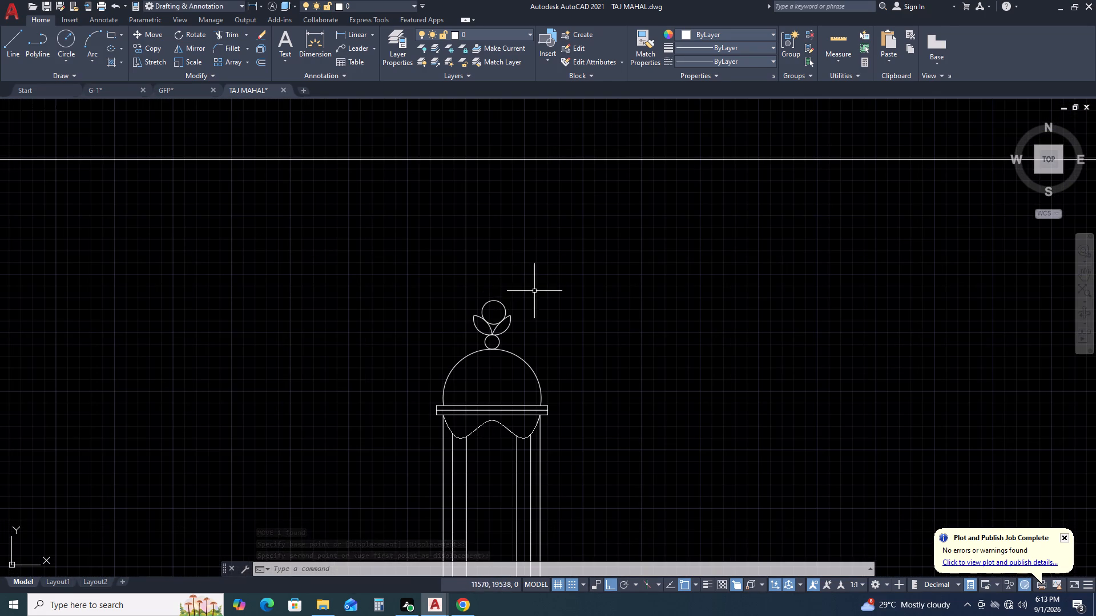
{"action": "scroll", "coordinate": [544, 275], "scroll_direction": "down", "scroll_amount": 4}
{"action": "scroll", "coordinate": [670, 451], "scroll_direction": "up", "scroll_amount": 1}
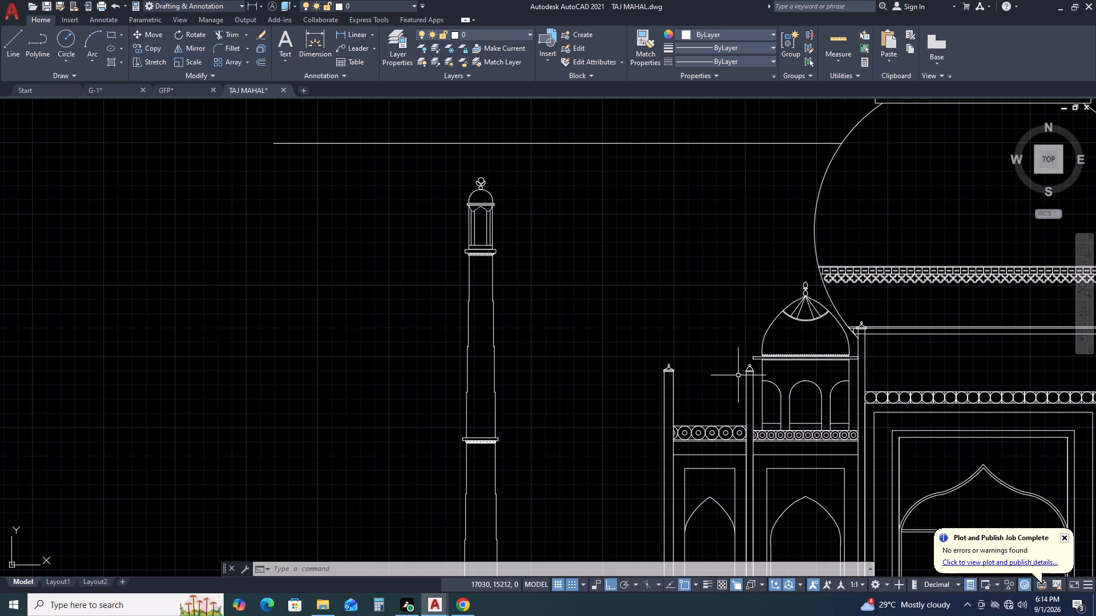
{"action": "scroll", "coordinate": [727, 375], "scroll_direction": "down", "scroll_amount": 2}
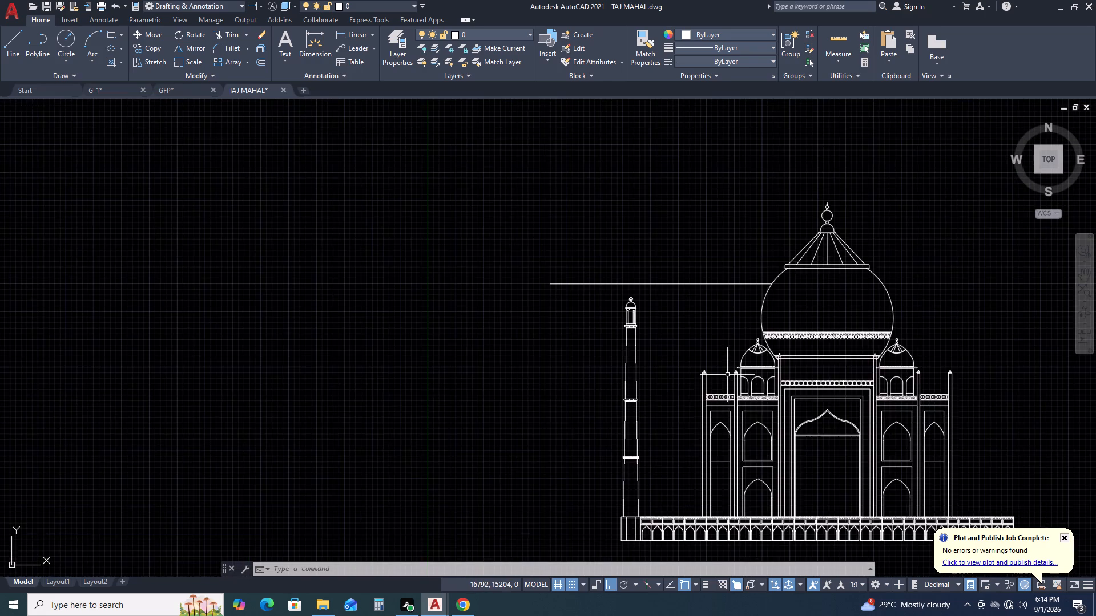
{"action": "scroll", "coordinate": [727, 375], "scroll_direction": "up", "scroll_amount": 3}
{"action": "scroll", "coordinate": [709, 345], "scroll_direction": "down", "scroll_amount": 1}
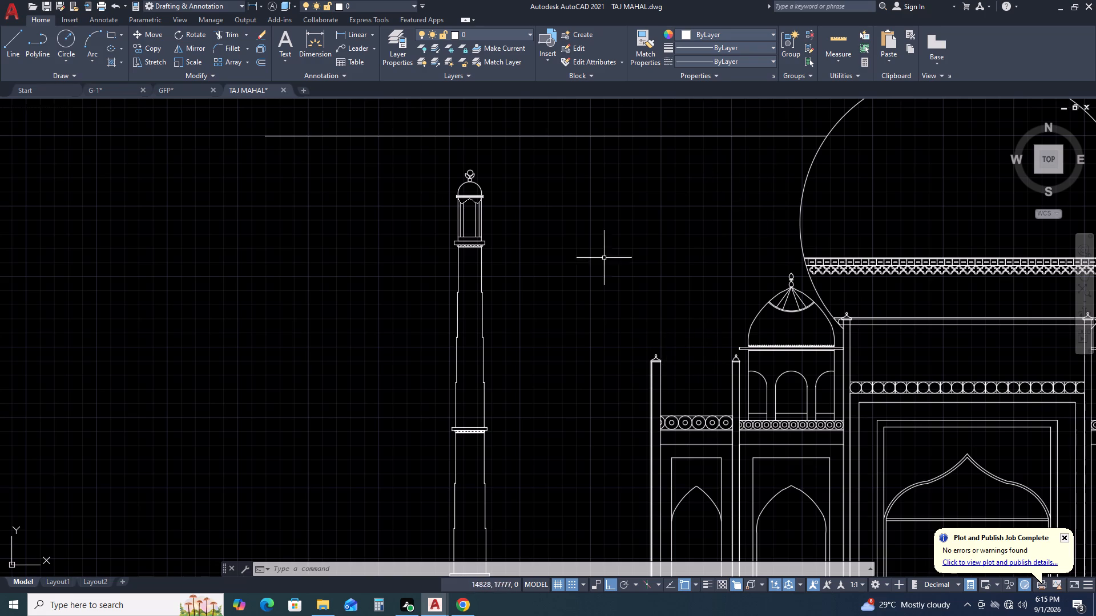
Draw a horizontal line between the pavilion's outer column edges, about 163 above the top of the base block.
{"action": "scroll", "coordinate": [431, 252], "scroll_direction": "up", "scroll_amount": 2}
{"action": "middle_click_drag", "start_coordinate": [522, 221], "coordinate": [605, 297]}
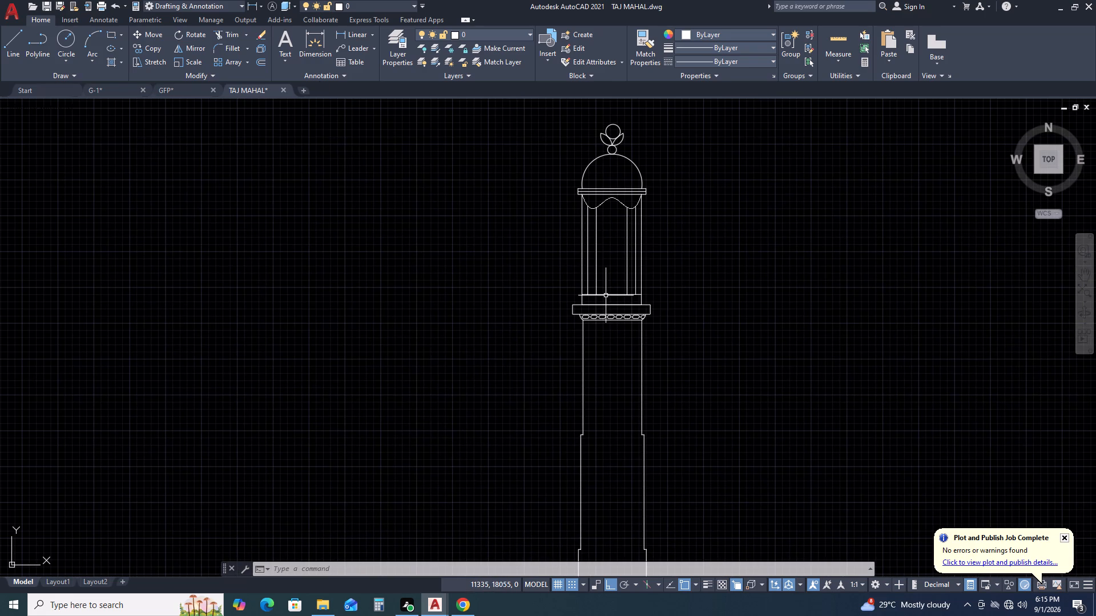
{"action": "type", "text": "L"}
{"action": "key", "text": "space"}
{"action": "scroll", "coordinate": [591, 278], "scroll_direction": "up", "scroll_amount": 3}
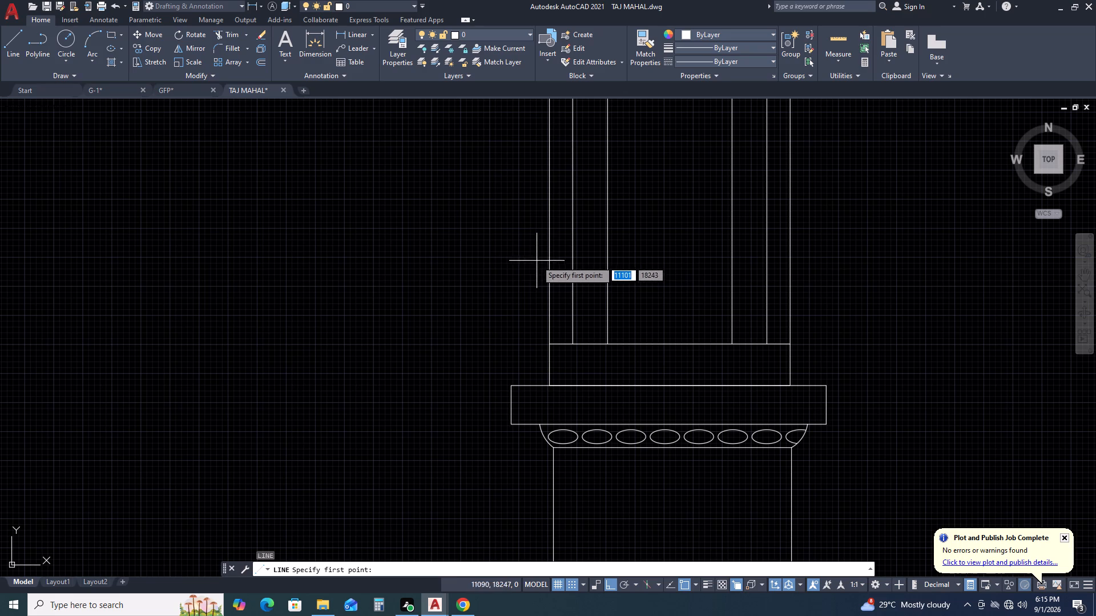
{"action": "left_click", "coordinate": [548, 268]}
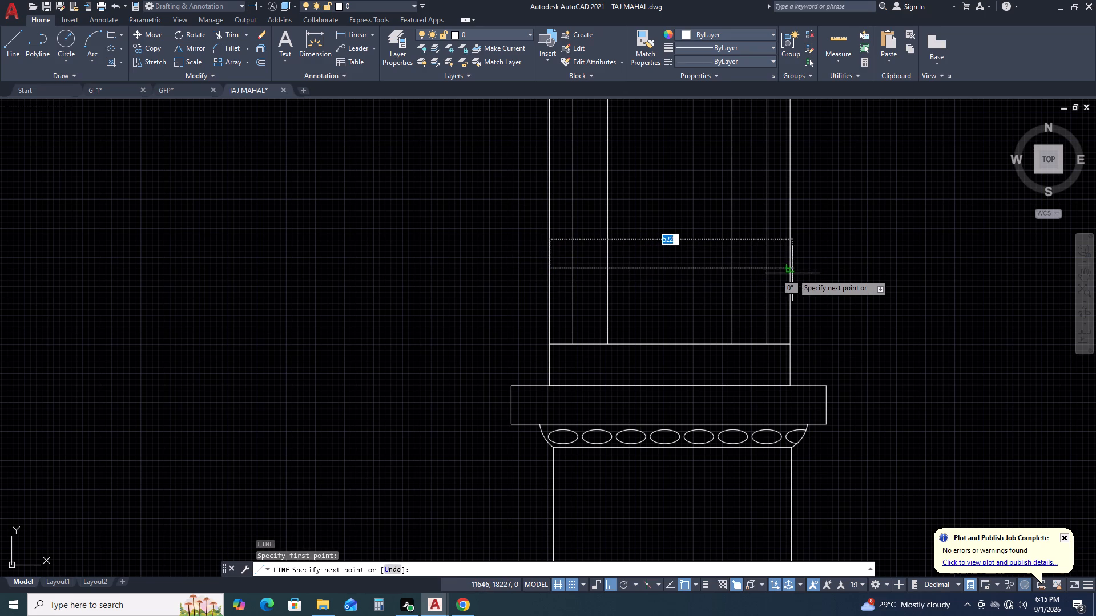
{"action": "left_click", "coordinate": [791, 268]}
{"action": "key", "text": "Escape"}
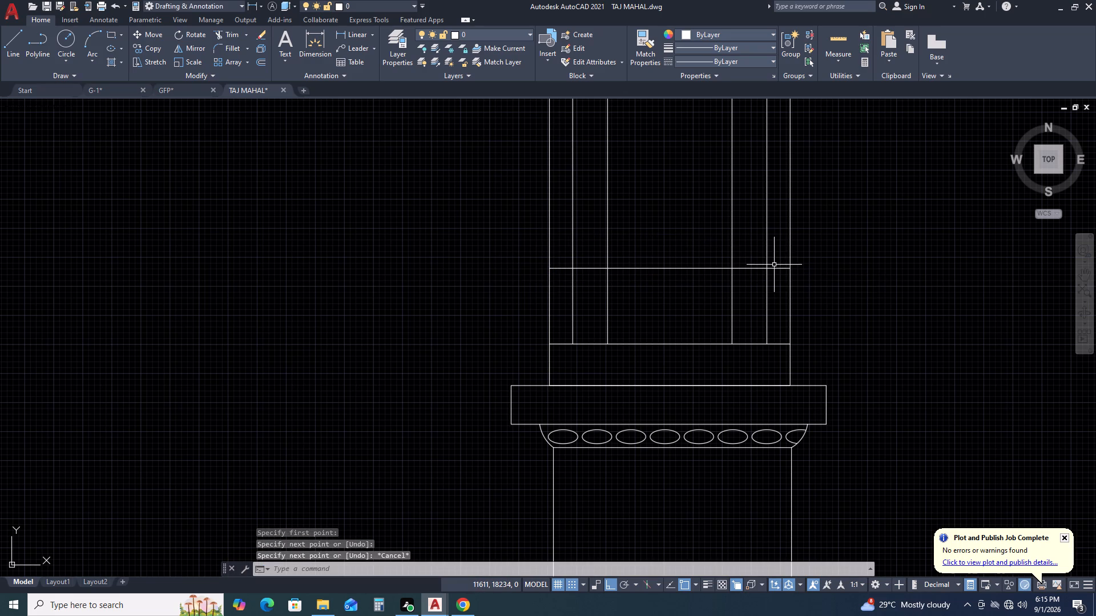
Trim away all the pavilion column lines between the new horizontal line and the base block.
{"action": "key", "text": "t"}
{"action": "type", "text": "R"}
{"action": "key", "text": "space"}
{"action": "left_click", "coordinate": [840, 298]}
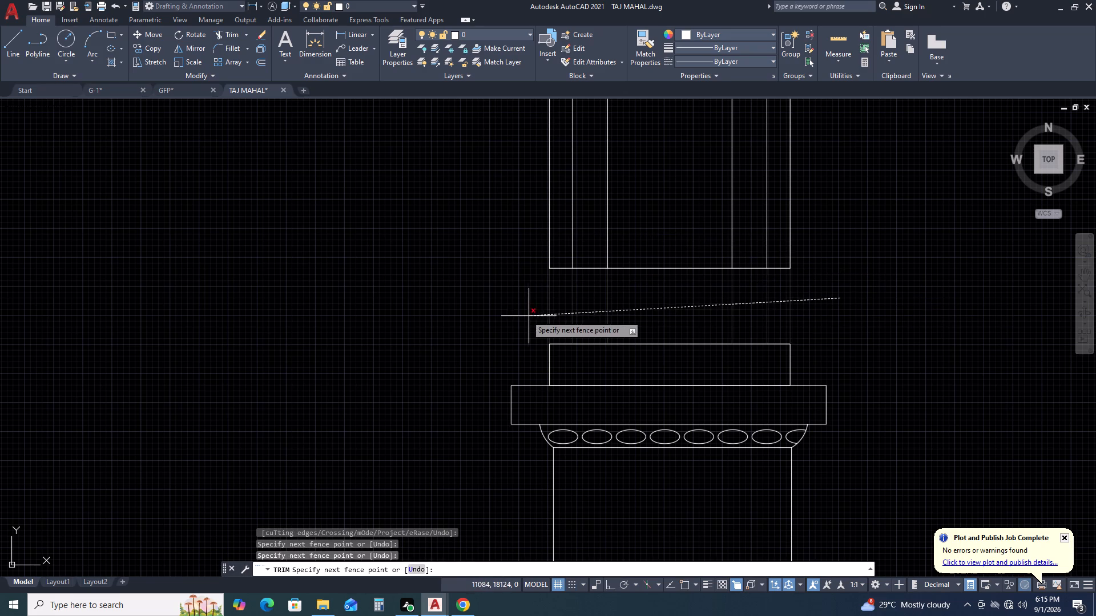
{"action": "left_click", "coordinate": [498, 313]}
{"action": "scroll", "coordinate": [674, 299], "scroll_direction": "down", "scroll_amount": 3}
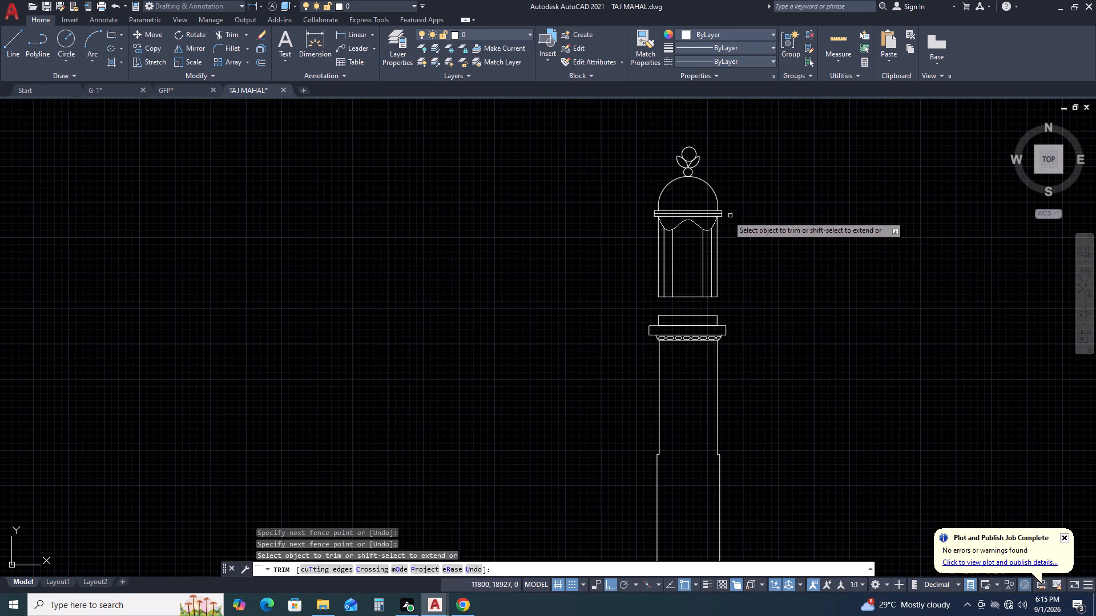
{"action": "key", "text": "Escape"}
Move the shortened pavilion with its dome and finial straight down about 163 onto the top of the base block.
{"action": "left_click", "coordinate": [620, 124]}
{"action": "scroll", "coordinate": [750, 325], "scroll_direction": "up", "scroll_amount": 2}
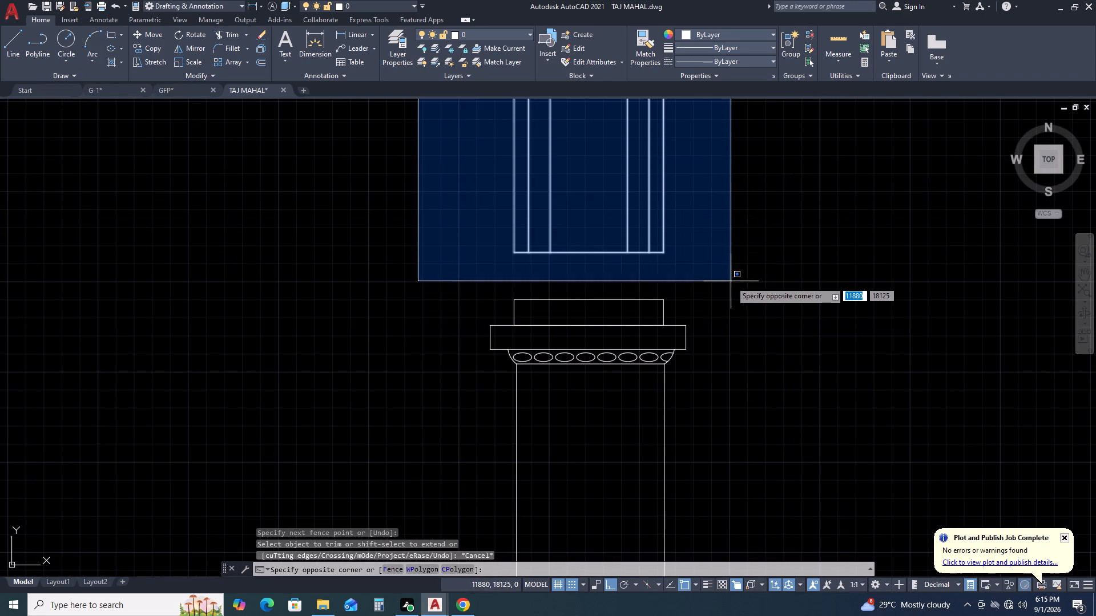
{"action": "left_click", "coordinate": [731, 281]}
{"action": "middle_click_drag", "start_coordinate": [612, 295], "coordinate": [833, 423]}
{"action": "type", "text": "M"}
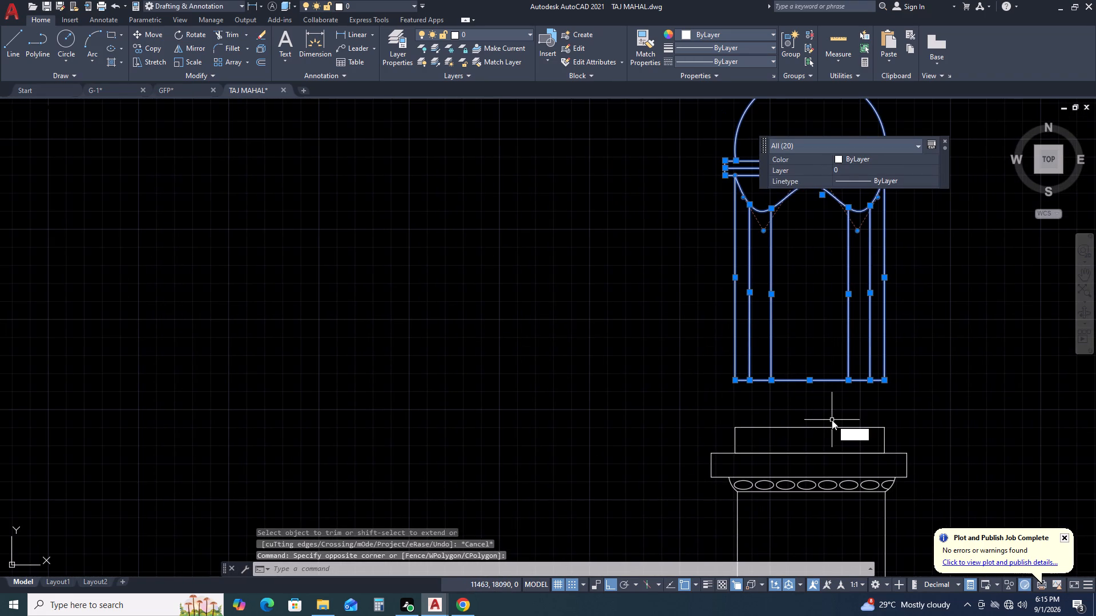
{"action": "key", "text": "space"}
{"action": "scroll", "coordinate": [888, 387], "scroll_direction": "up", "scroll_amount": 2}
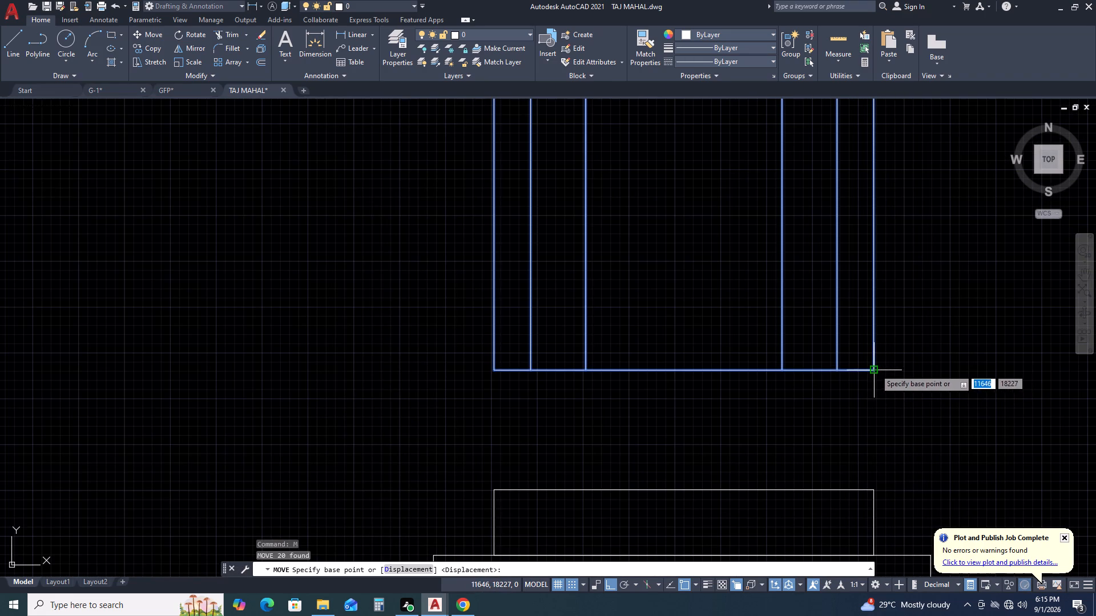
{"action": "left_click", "coordinate": [875, 369]}
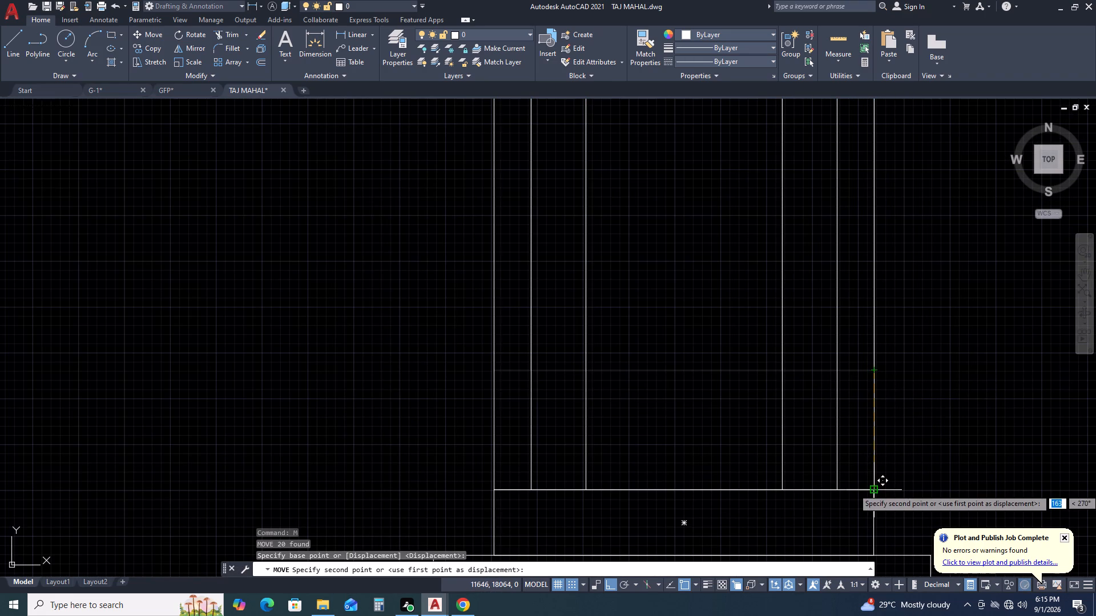
{"action": "left_click", "coordinate": [871, 489]}
Slim the finial's right petal by stretching the midpoint of its outer arc inward, toward its inner arc.
{"action": "scroll", "coordinate": [885, 366], "scroll_direction": "down", "scroll_amount": 3}
{"action": "middle_click_drag", "start_coordinate": [937, 279], "coordinate": [731, 395]}
{"action": "middle_click", "coordinate": [730, 395]}
{"action": "middle_click_drag", "start_coordinate": [725, 395], "coordinate": [719, 395]}
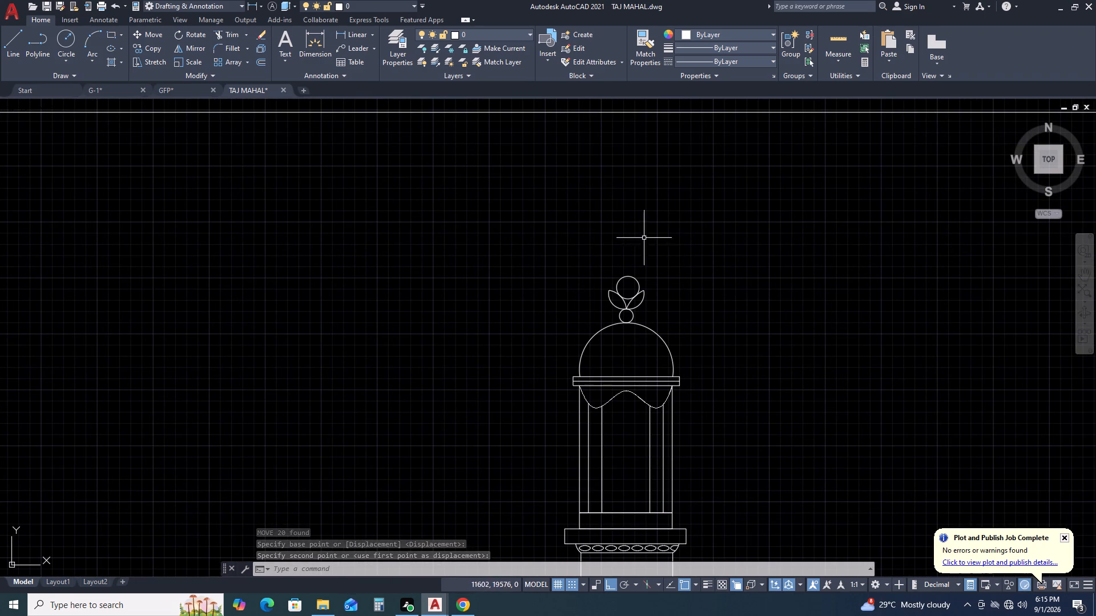
{"action": "scroll", "coordinate": [624, 279], "scroll_direction": "up", "scroll_amount": 2}
{"action": "middle_click_drag", "start_coordinate": [602, 189], "coordinate": [606, 292]}
{"action": "middle_click", "coordinate": [607, 293]}
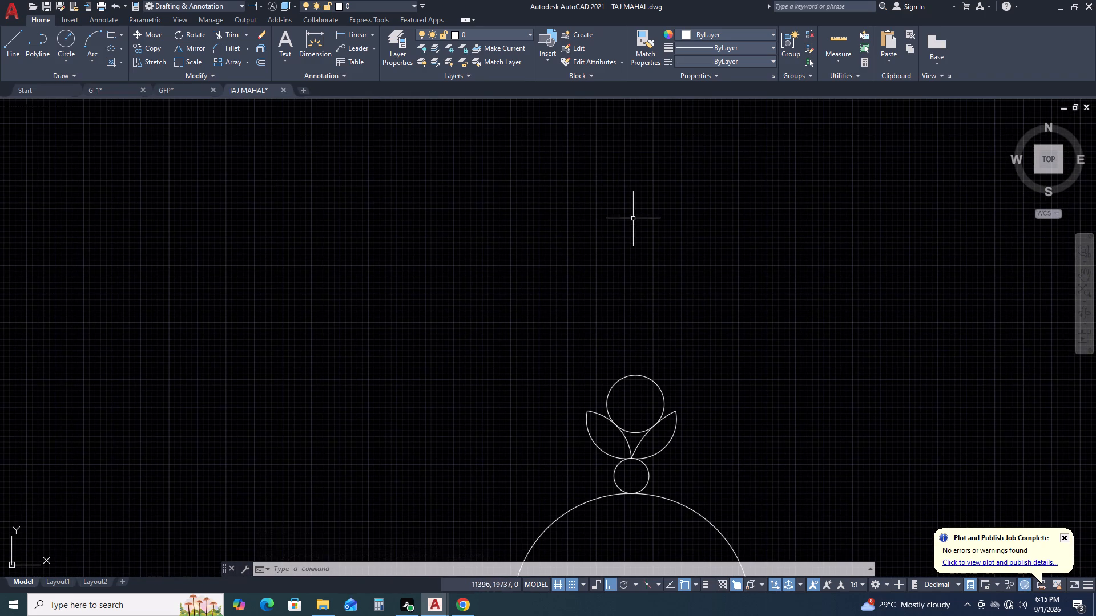
{"action": "scroll", "coordinate": [640, 282], "scroll_direction": "down", "scroll_amount": 4}
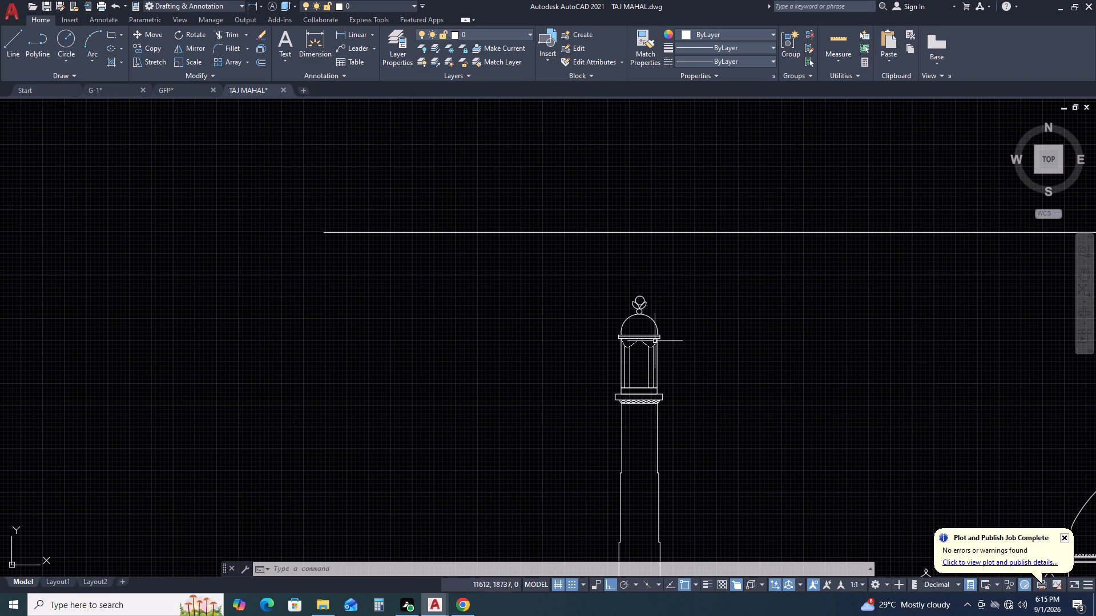
{"action": "scroll", "coordinate": [626, 300], "scroll_direction": "up", "scroll_amount": 4}
{"action": "left_click", "coordinate": [720, 326]}
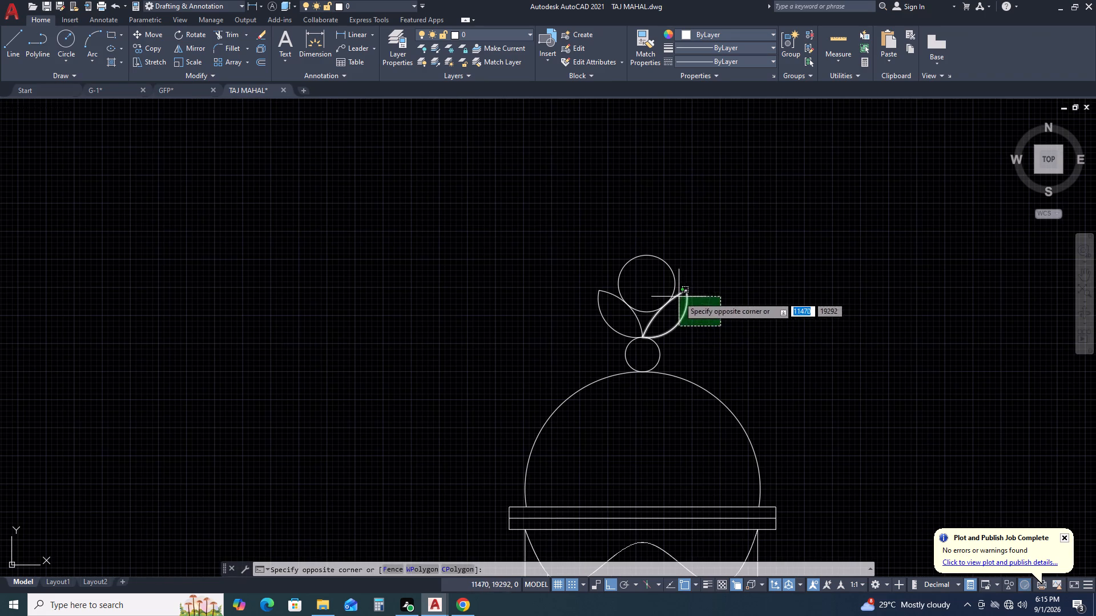
{"action": "left_click", "coordinate": [679, 297]}
{"action": "left_click", "coordinate": [679, 325]}
{"action": "left_click", "coordinate": [674, 315]}
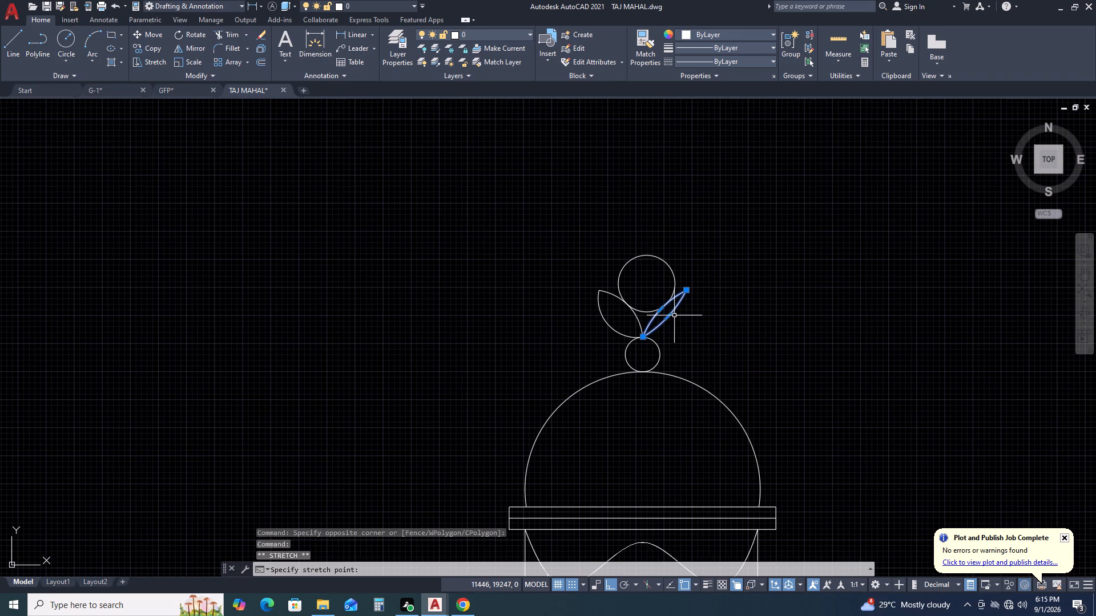
Slim the left petal by stretching the midpoint of its outer arc inward to match the right petal.
{"action": "scroll", "coordinate": [618, 335], "scroll_direction": "up", "scroll_amount": 3}
{"action": "left_click", "coordinate": [603, 318]}
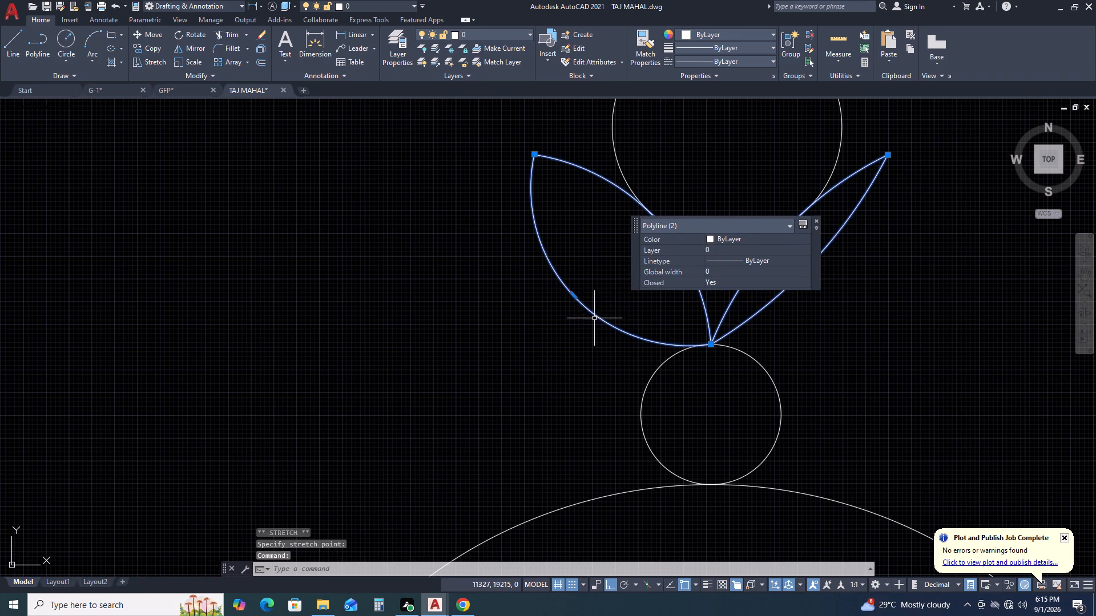
{"action": "left_click", "coordinate": [571, 295]}
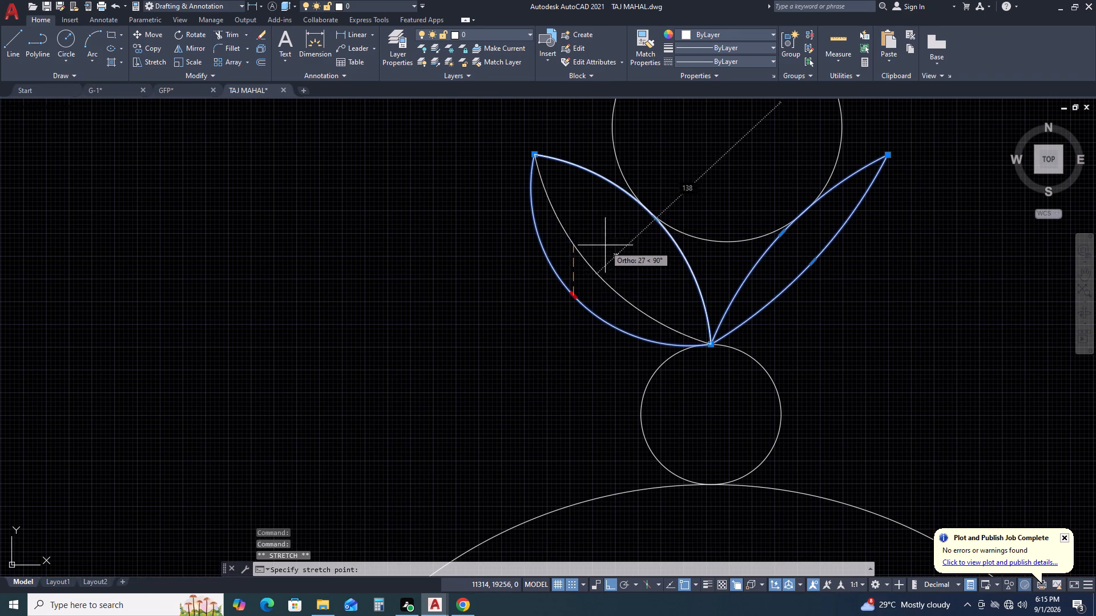
{"action": "left_click", "coordinate": [622, 209]}
{"action": "scroll", "coordinate": [618, 275], "scroll_direction": "down", "scroll_amount": 2}
{"action": "middle_click_drag", "start_coordinate": [818, 302], "coordinate": [706, 346]}
{"action": "key", "text": "Escape"}
Rotate both petals and the large circle slightly counterclockwise about the petals' shared lower tip, with Ortho off.
{"action": "scroll", "coordinate": [616, 301], "scroll_direction": "down", "scroll_amount": 2}
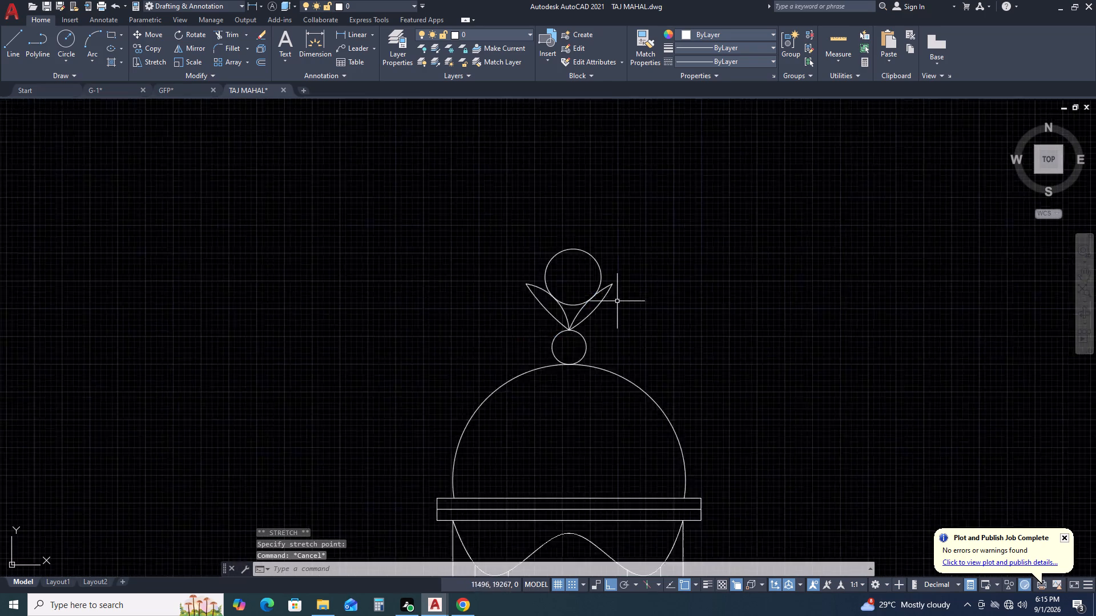
{"action": "scroll", "coordinate": [620, 301], "scroll_direction": "down", "scroll_amount": 1}
{"action": "middle_click_drag", "start_coordinate": [661, 222], "coordinate": [531, 254]}
{"action": "middle_click", "coordinate": [529, 254]}
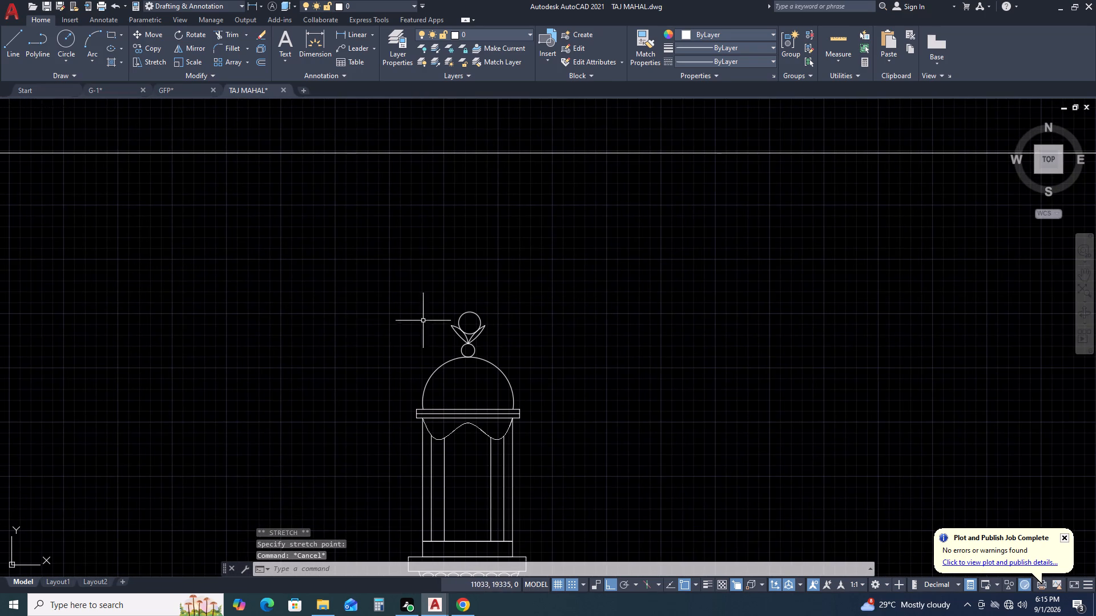
{"action": "scroll", "coordinate": [438, 320], "scroll_direction": "up", "scroll_amount": 2}
{"action": "scroll", "coordinate": [592, 346], "scroll_direction": "up", "scroll_amount": 1}
{"action": "left_click", "coordinate": [573, 283]}
{"action": "left_click", "coordinate": [365, 354]}
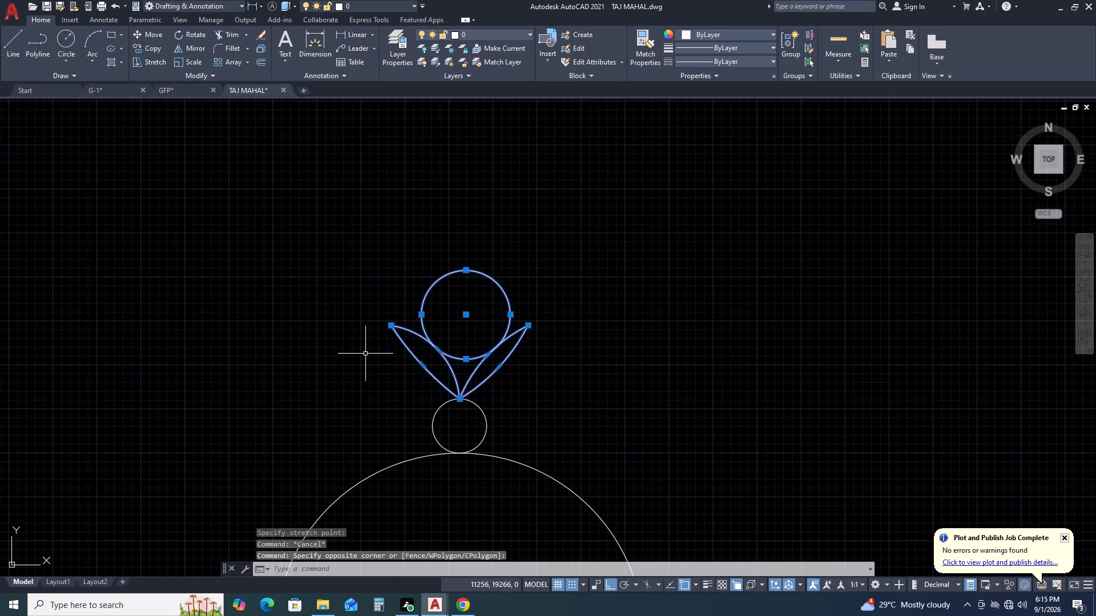
{"action": "middle_click_drag", "start_coordinate": [424, 393], "coordinate": [780, 384]}
{"action": "key", "text": "r"}
{"action": "key", "text": "o"}
{"action": "key", "text": "space"}
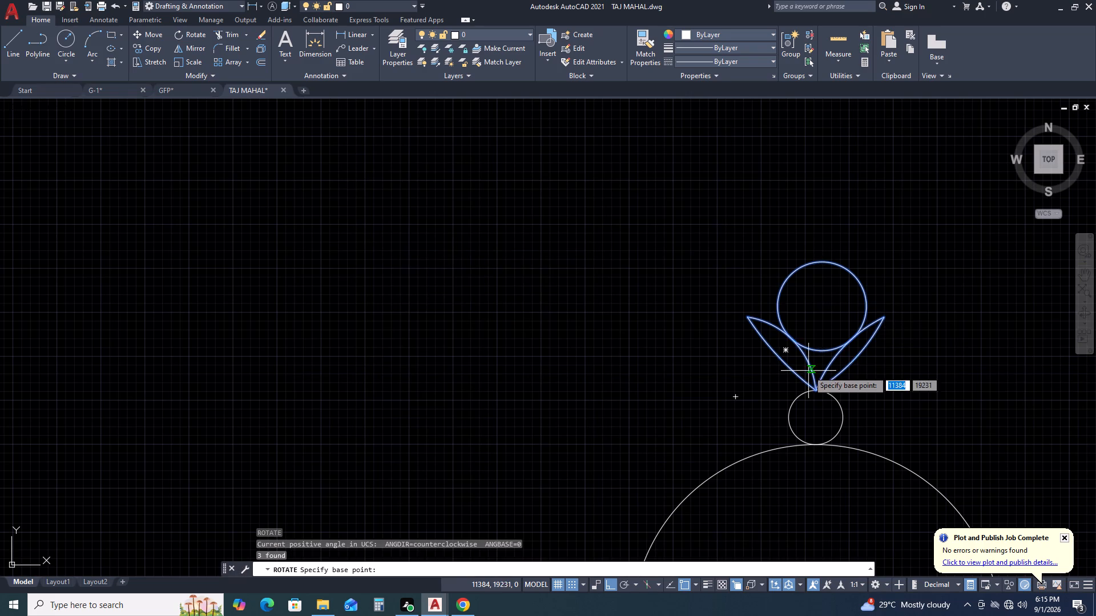
{"action": "scroll", "coordinate": [821, 386], "scroll_direction": "up", "scroll_amount": 3}
{"action": "left_click", "coordinate": [788, 407]}
{"action": "scroll", "coordinate": [791, 404], "scroll_direction": "down", "scroll_amount": 3}
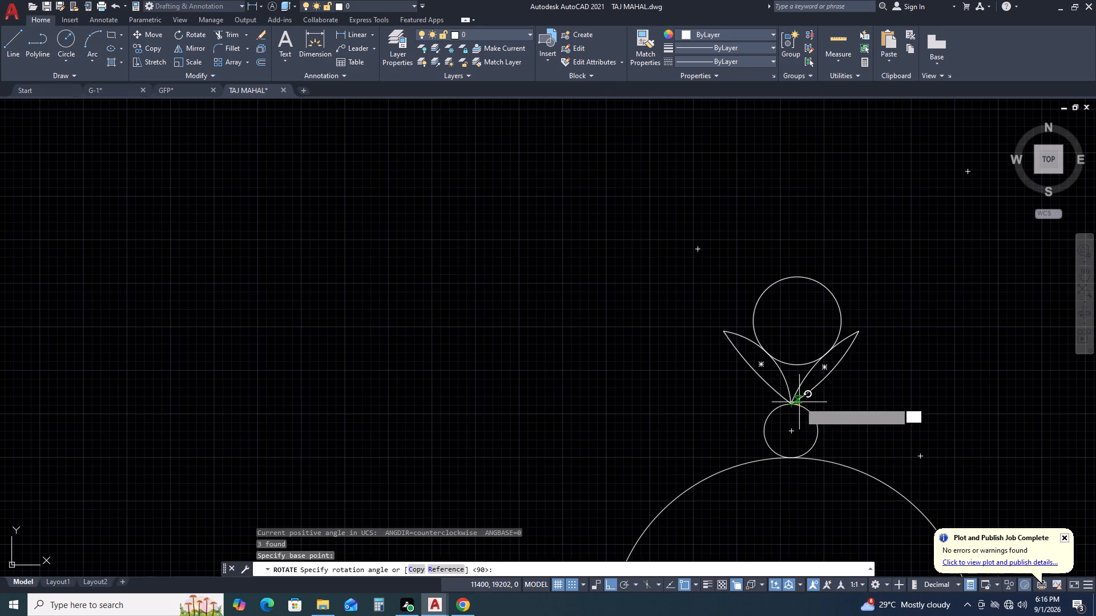
{"action": "key", "text": "F8"}
{"action": "scroll", "coordinate": [804, 401], "scroll_direction": "up", "scroll_amount": 1}
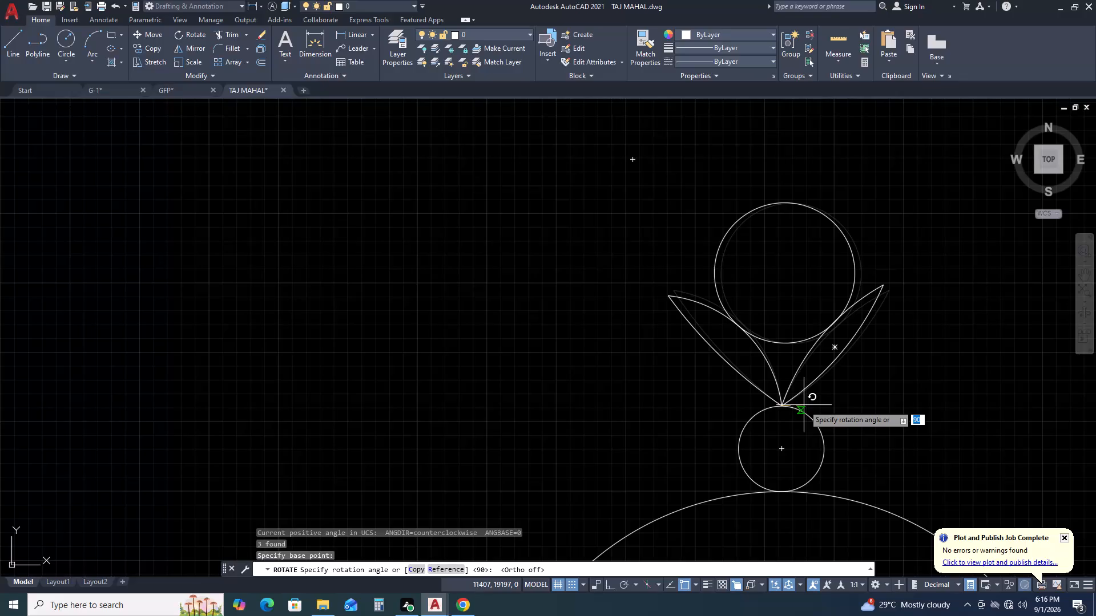
{"action": "left_click", "coordinate": [805, 404]}
{"action": "scroll", "coordinate": [809, 375], "scroll_direction": "down", "scroll_amount": 2}
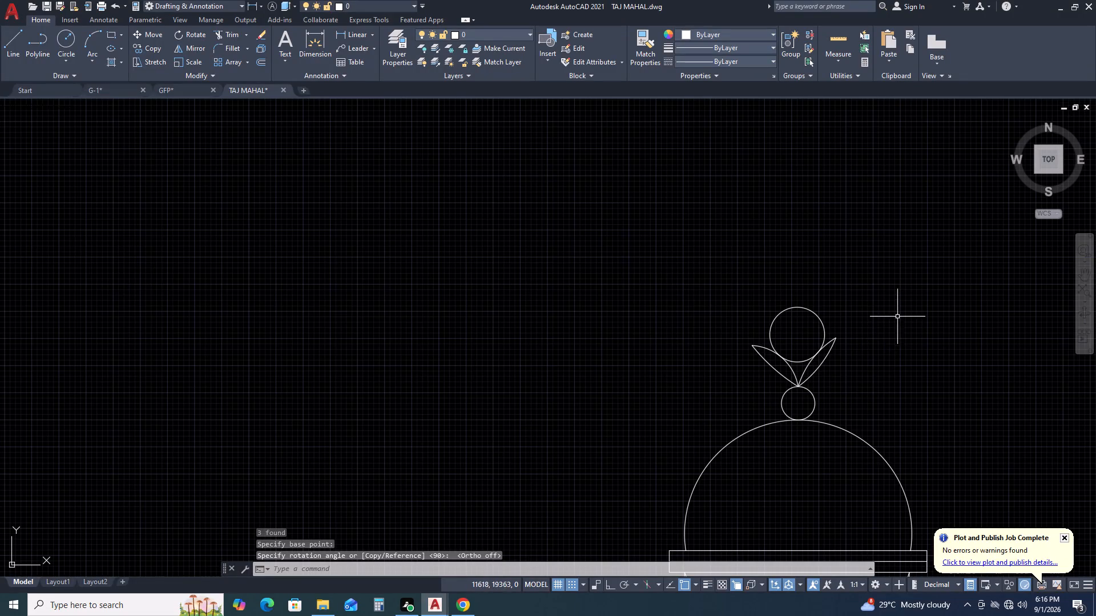
Rotate the finial's right petal slightly clockwise about its lower tip, opening it outward from the large circle.
{"action": "middle_click_drag", "start_coordinate": [859, 325], "coordinate": [756, 324]}
{"action": "scroll", "coordinate": [794, 318], "scroll_direction": "down", "scroll_amount": 2}
{"action": "scroll", "coordinate": [752, 350], "scroll_direction": "up", "scroll_amount": 4}
{"action": "left_click", "coordinate": [829, 224]}
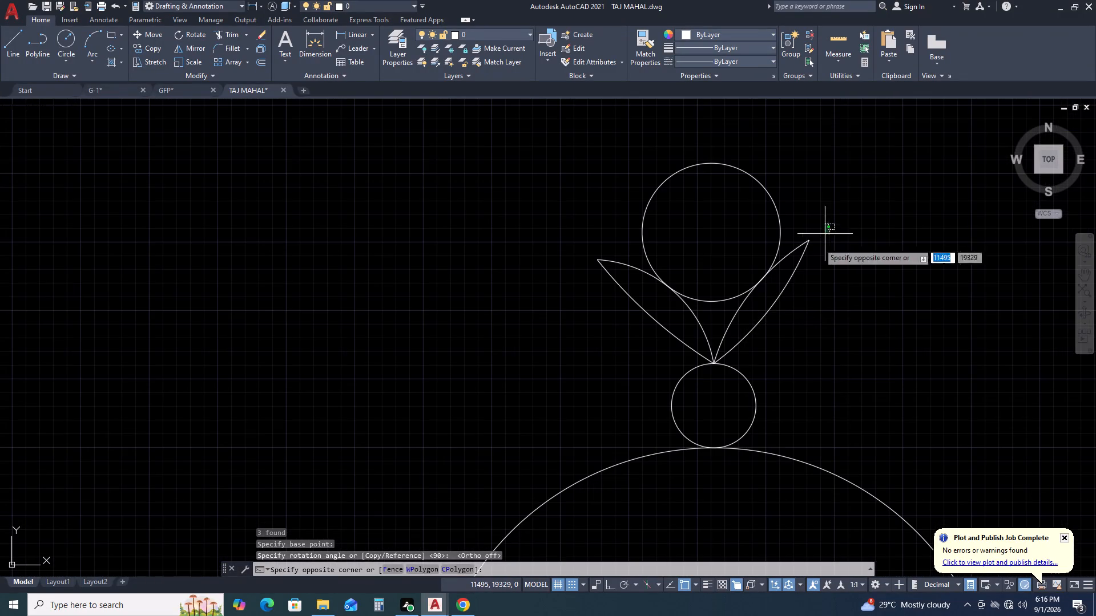
{"action": "left_click", "coordinate": [796, 281]}
{"action": "middle_click_drag", "start_coordinate": [802, 313], "coordinate": [764, 372]}
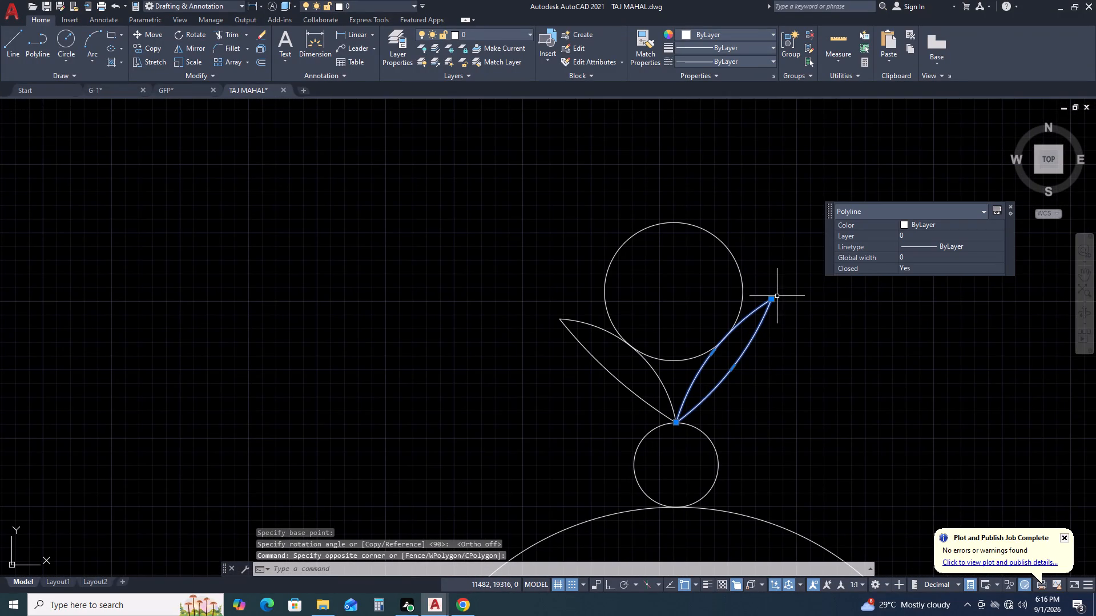
{"action": "left_click", "coordinate": [772, 297]}
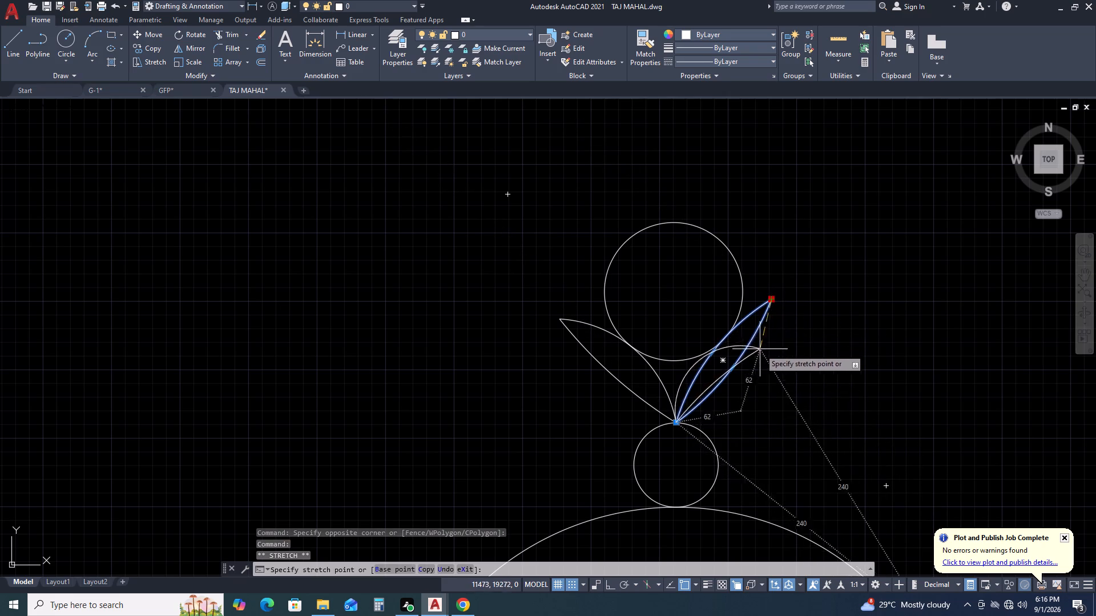
{"action": "key", "text": "Escape"}
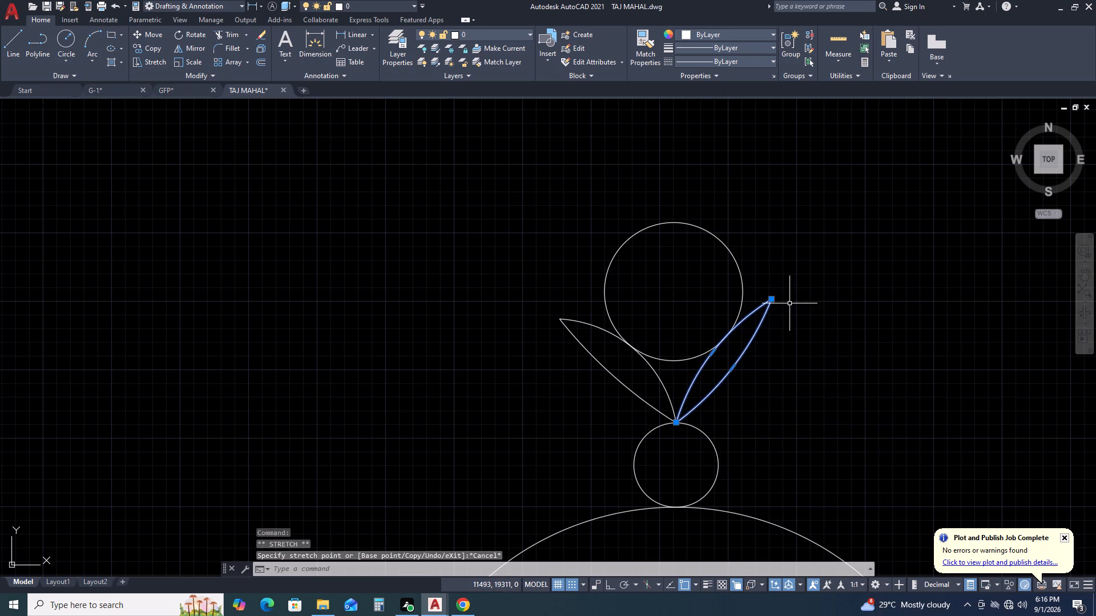
{"action": "key", "text": "r"}
{"action": "key", "text": "o"}
{"action": "key", "text": "space"}
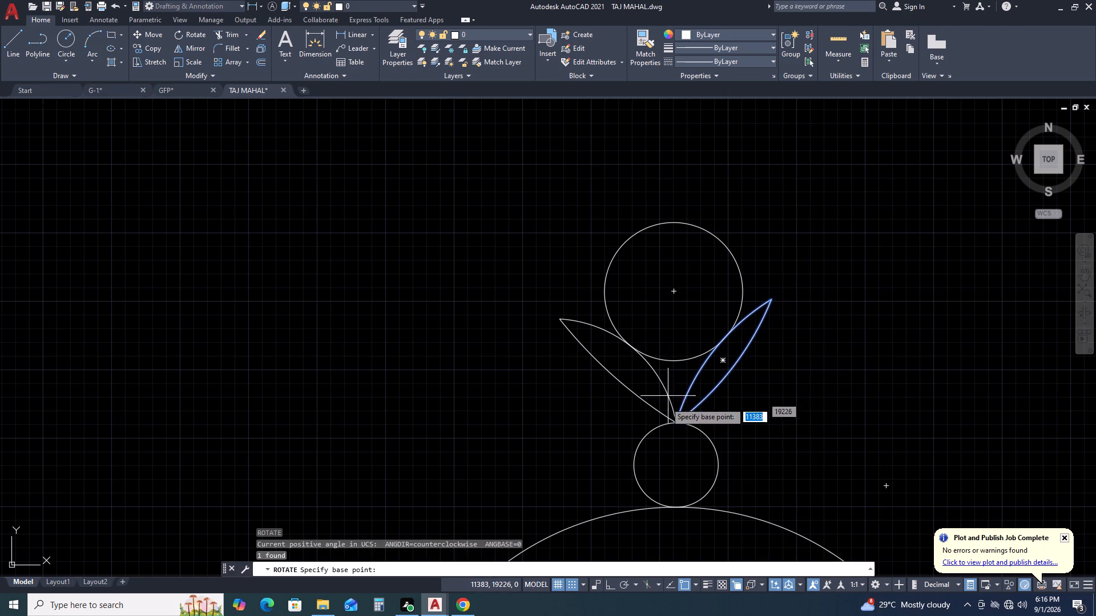
{"action": "left_click", "coordinate": [675, 423]}
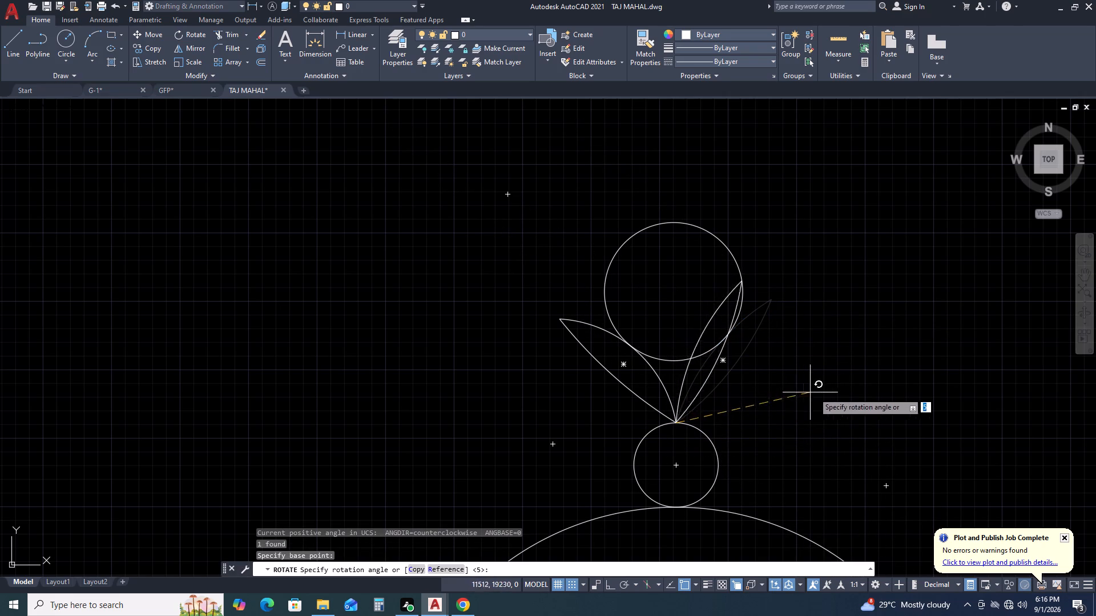
{"action": "left_click", "coordinate": [917, 441]}
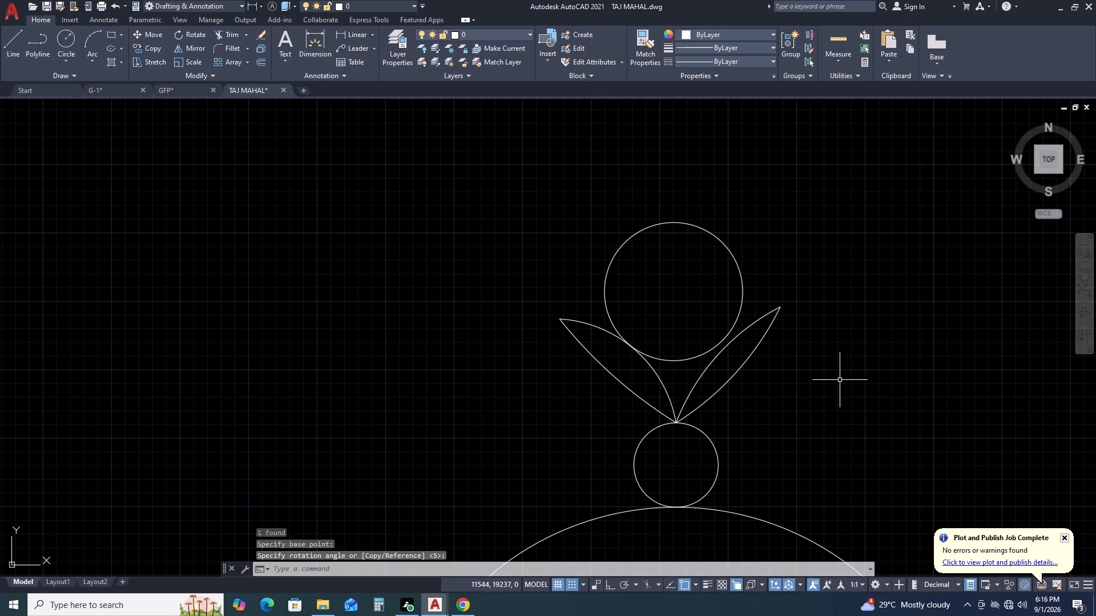
Move the finial's large circle slightly down and to the right so it touches the right petal's inner arc.
{"action": "left_click", "coordinate": [754, 289]}
{"action": "left_click", "coordinate": [731, 265]}
{"action": "key", "text": "m"}
{"action": "key", "text": "space"}
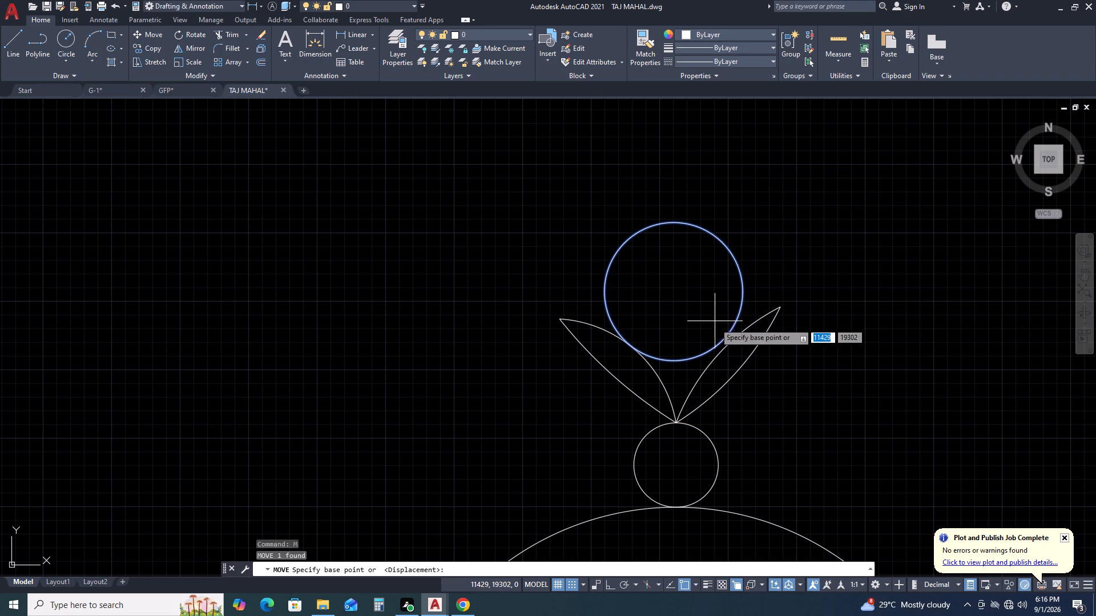
{"action": "left_click", "coordinate": [726, 340]}
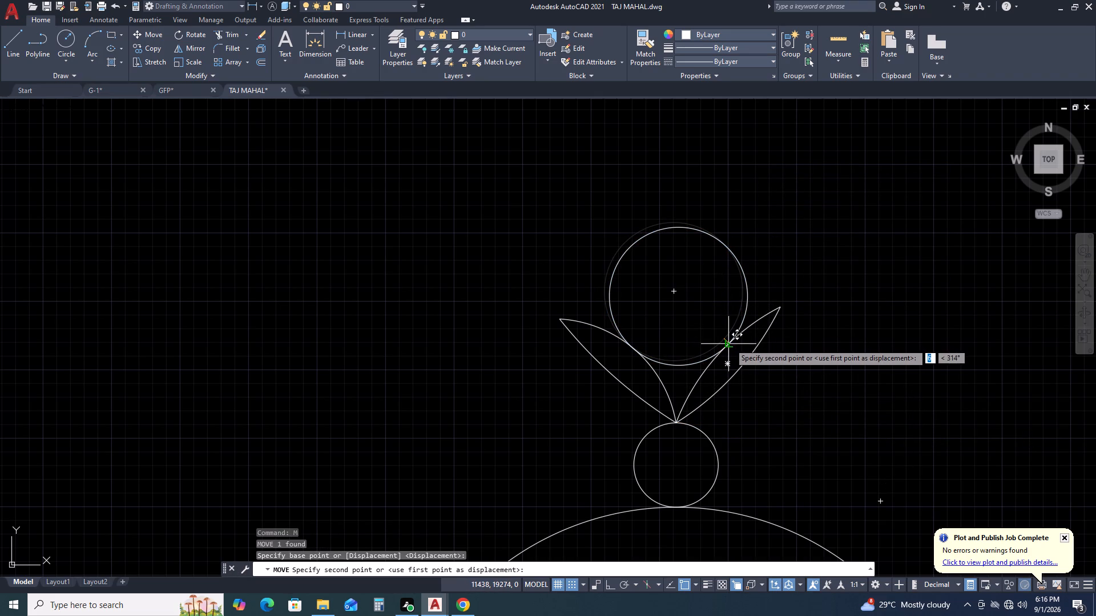
{"action": "left_click", "coordinate": [730, 343]}
Delete the finial's left petal.
{"action": "scroll", "coordinate": [696, 243], "scroll_direction": "down", "scroll_amount": 2}
{"action": "middle_click_drag", "start_coordinate": [757, 241], "coordinate": [671, 280]}
{"action": "scroll", "coordinate": [601, 342], "scroll_direction": "up", "scroll_amount": 3}
{"action": "left_click", "coordinate": [615, 324]}
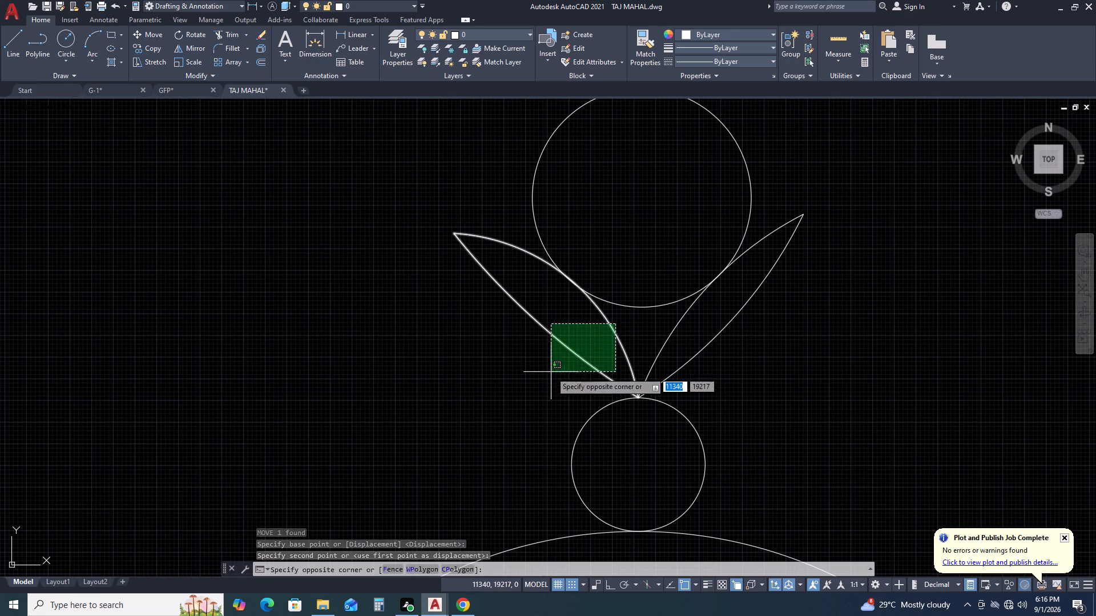
{"action": "left_click", "coordinate": [551, 372]}
{"action": "key", "text": "Delete"}
Mirror the right petal about a vertical axis through its lower tip, with Ortho on, keeping the original.
{"action": "left_click_drag", "start_coordinate": [742, 368], "coordinate": [735, 359]}
{"action": "left_click", "coordinate": [708, 330]}
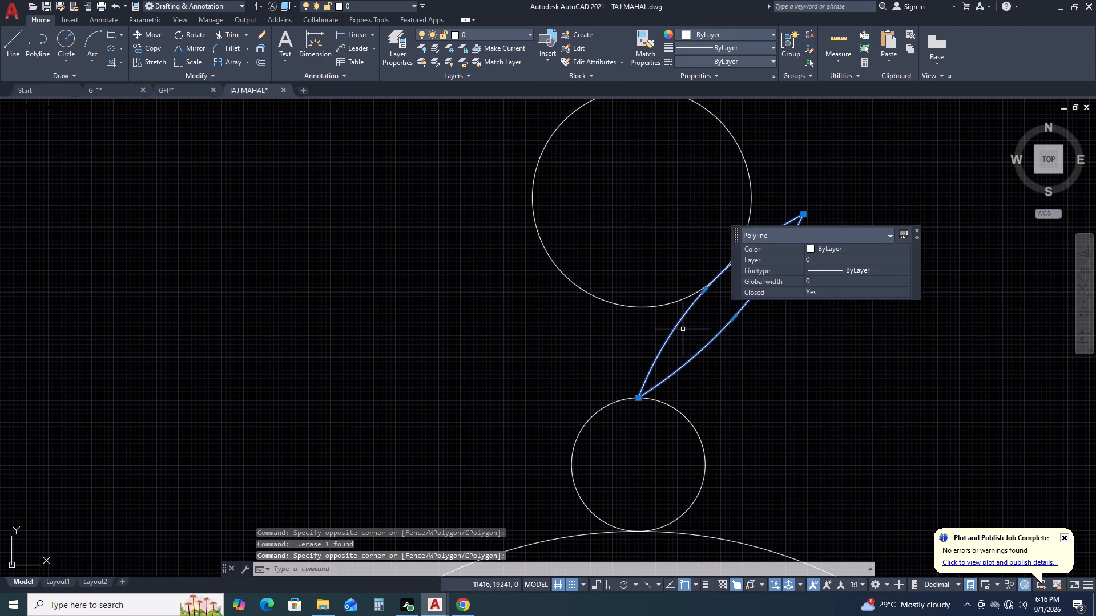
{"action": "type", "text": "MI"}
{"action": "key", "text": "space"}
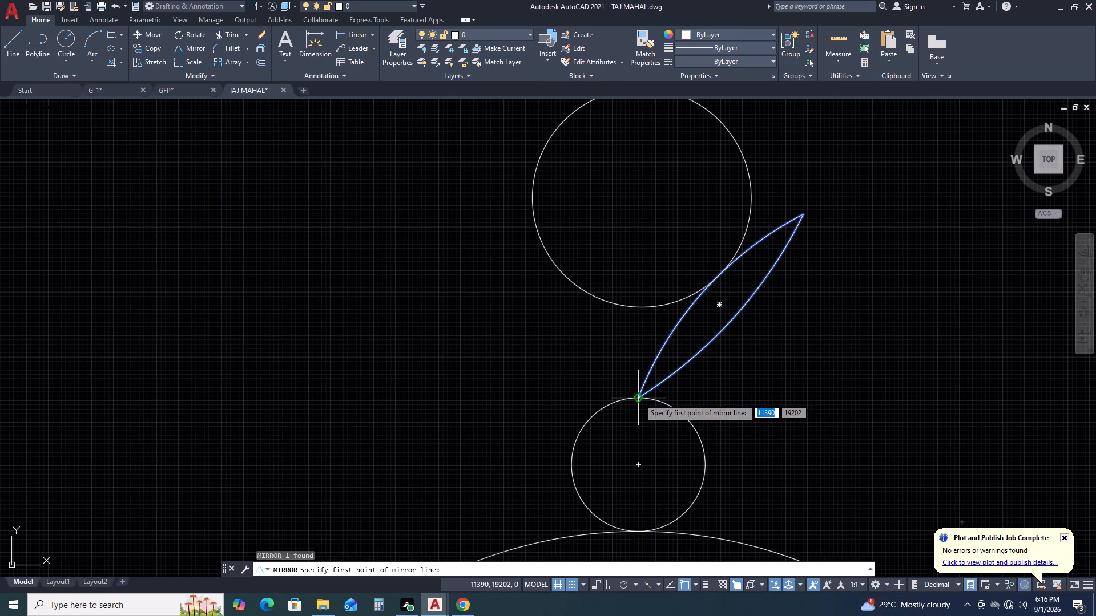
{"action": "left_click", "coordinate": [638, 398]}
{"action": "middle_click_drag", "start_coordinate": [624, 168], "coordinate": [619, 404]}
{"action": "key", "text": "F9"}
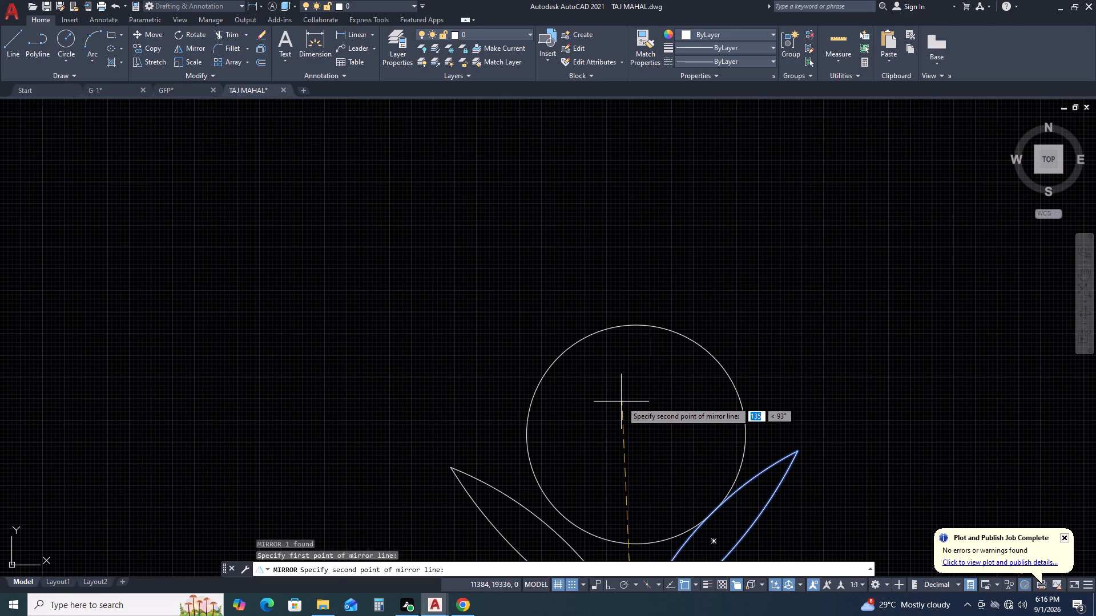
{"action": "key", "text": "F9"}
{"action": "key", "text": "F8"}
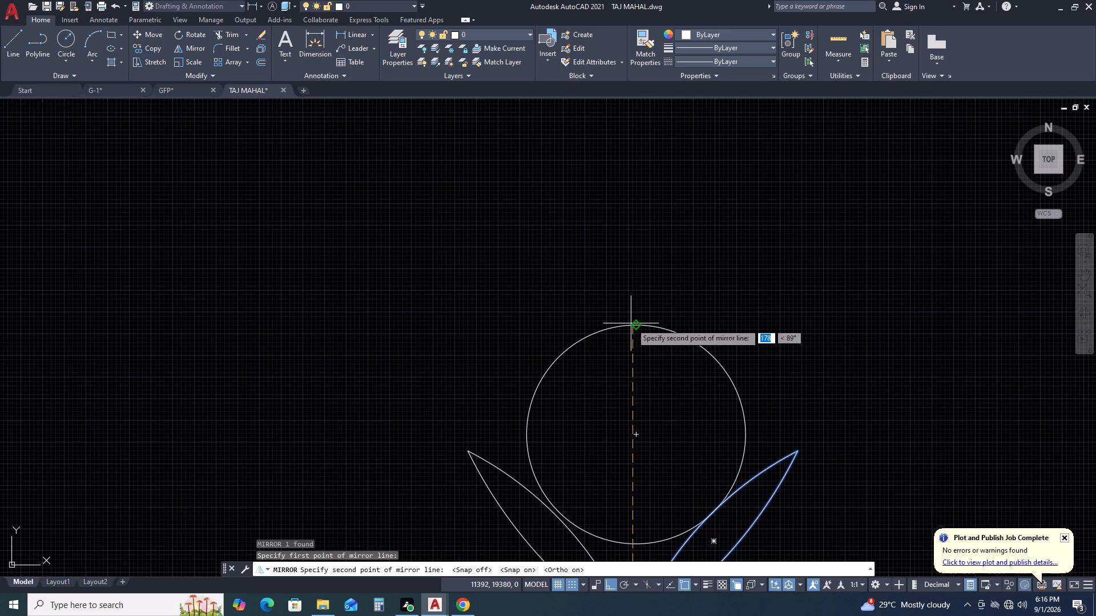
{"action": "left_click", "coordinate": [635, 323]}
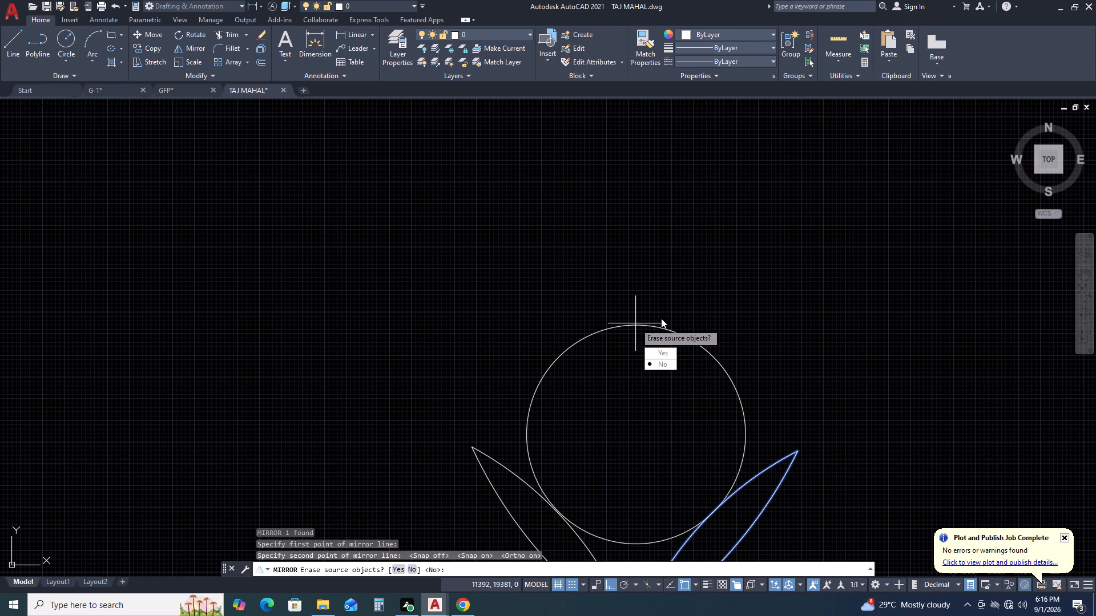
{"action": "left_click_drag", "start_coordinate": [666, 366], "coordinate": [635, 323]}
Copy the teardrop from the main dome's finial, by its bottom point, onto the top of the minaret finial's large circle.
{"action": "scroll", "coordinate": [548, 266], "scroll_direction": "down", "scroll_amount": 3}
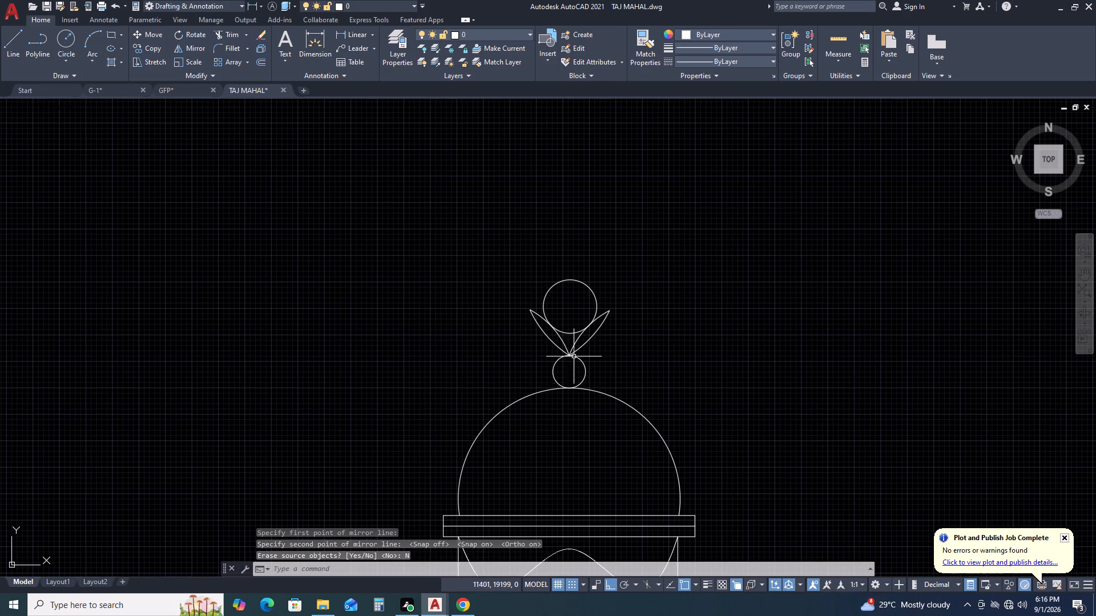
{"action": "middle_click_drag", "start_coordinate": [615, 268], "coordinate": [706, 266]}
{"action": "scroll", "coordinate": [713, 256], "scroll_direction": "down", "scroll_amount": 3}
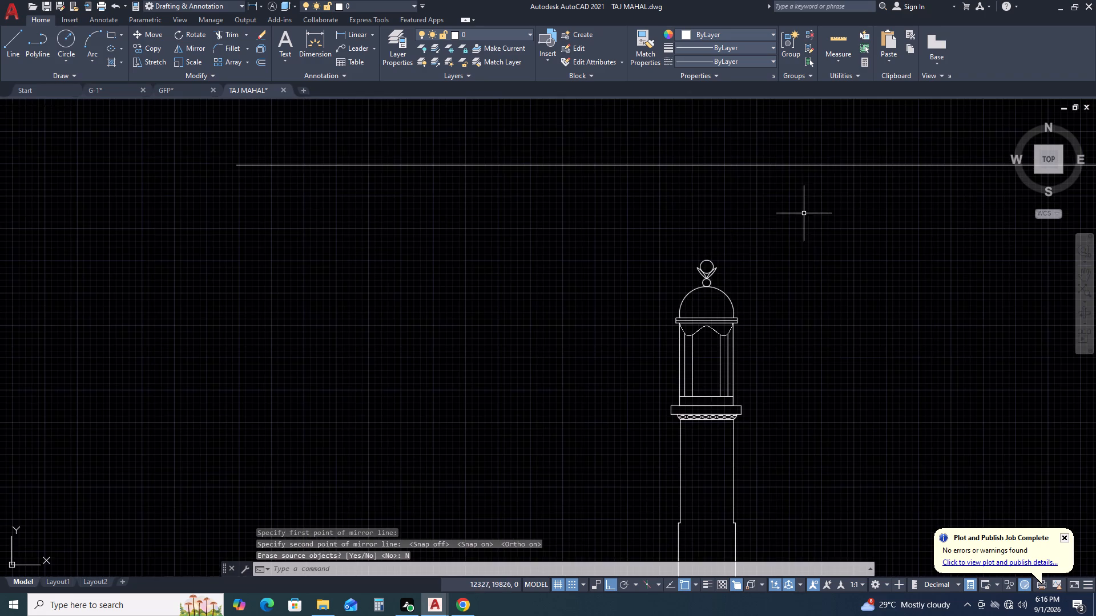
{"action": "middle_click_drag", "start_coordinate": [780, 229], "coordinate": [691, 286]}
{"action": "scroll", "coordinate": [620, 320], "scroll_direction": "up", "scroll_amount": 2}
{"action": "scroll", "coordinate": [620, 305], "scroll_direction": "down", "scroll_amount": 9}
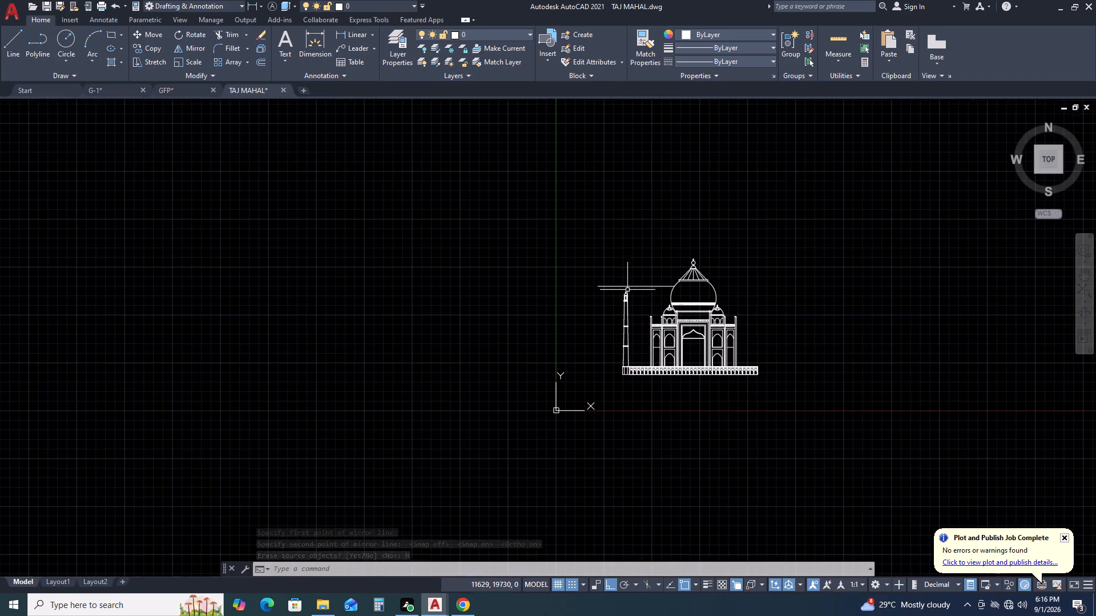
{"action": "scroll", "coordinate": [660, 248], "scroll_direction": "up", "scroll_amount": 4}
{"action": "scroll", "coordinate": [782, 310], "scroll_direction": "up", "scroll_amount": 2}
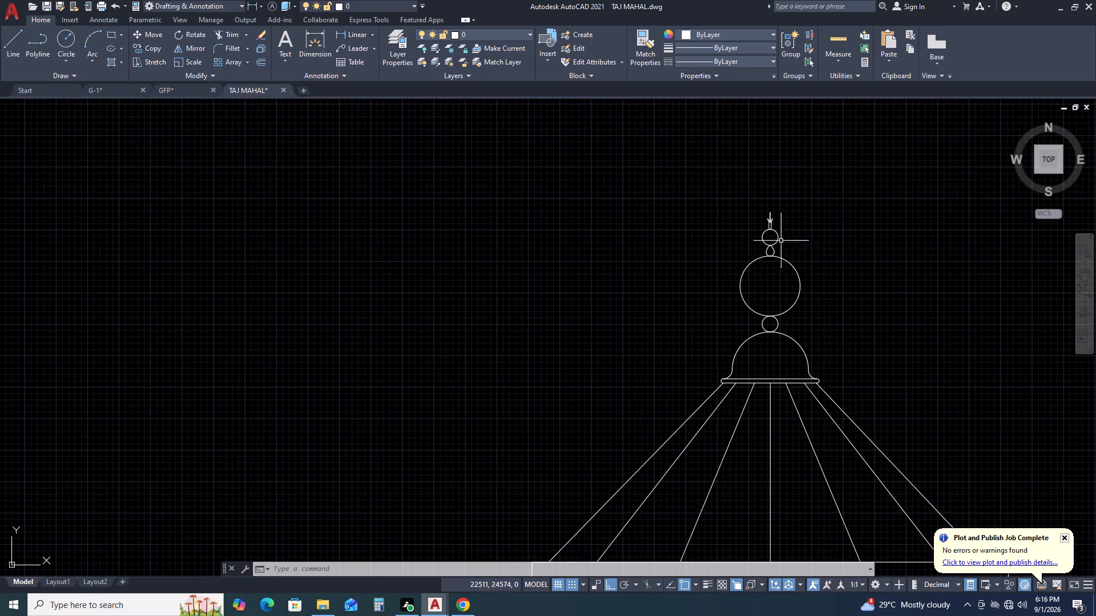
{"action": "scroll", "coordinate": [780, 240], "scroll_direction": "up", "scroll_amount": 3}
{"action": "left_click", "coordinate": [768, 274]}
{"action": "left_click", "coordinate": [735, 283]}
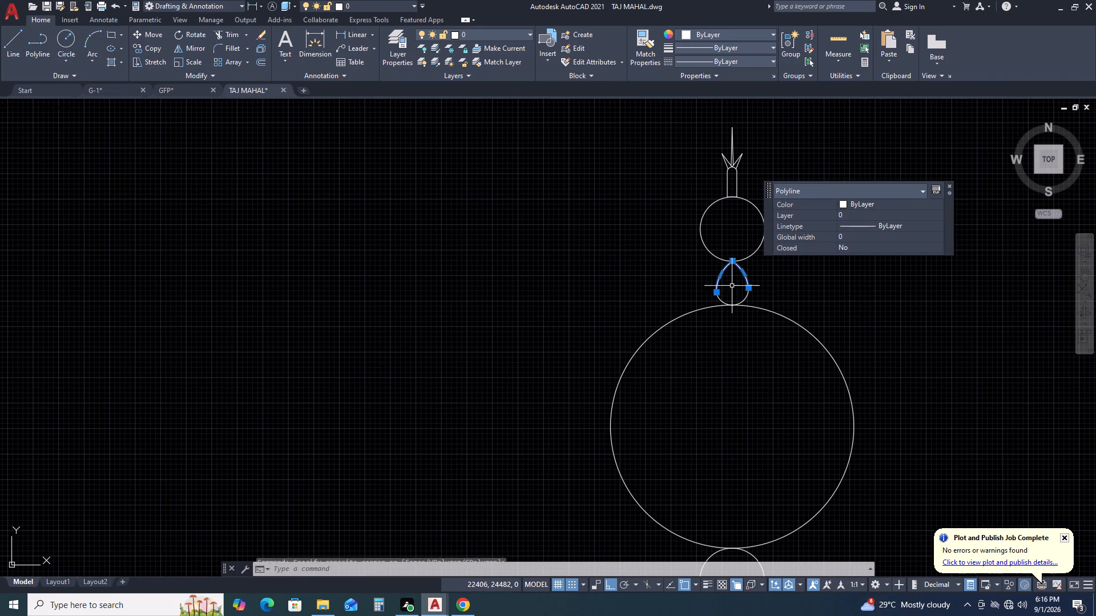
{"action": "scroll", "coordinate": [747, 297], "scroll_direction": "up", "scroll_amount": 3}
{"action": "left_click", "coordinate": [753, 297]}
{"action": "left_click", "coordinate": [715, 281]}
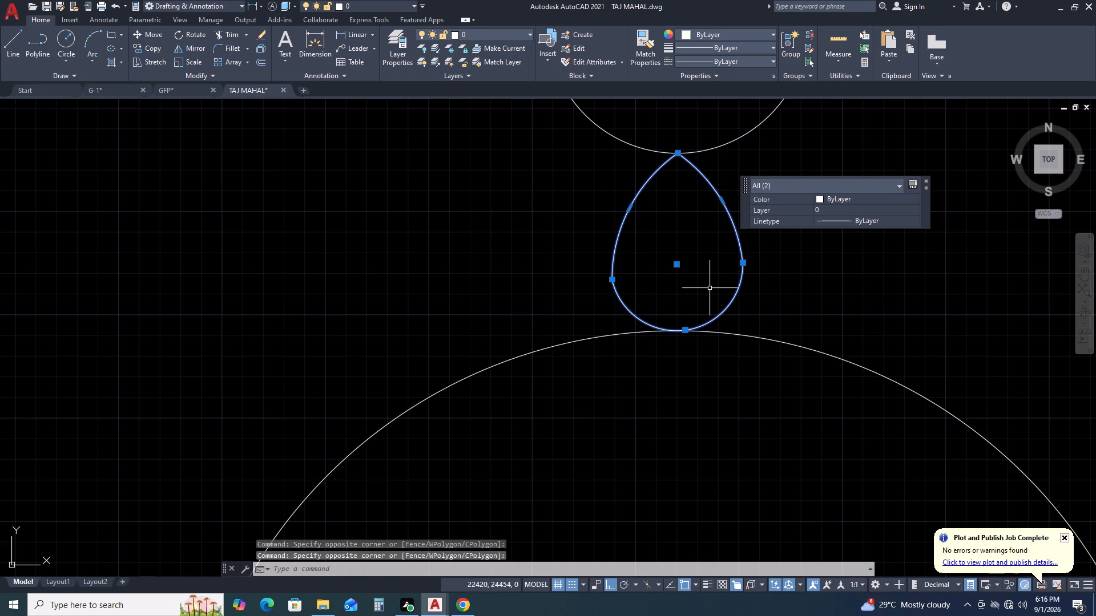
{"action": "type", "text": "CO"}
{"action": "key", "text": "space"}
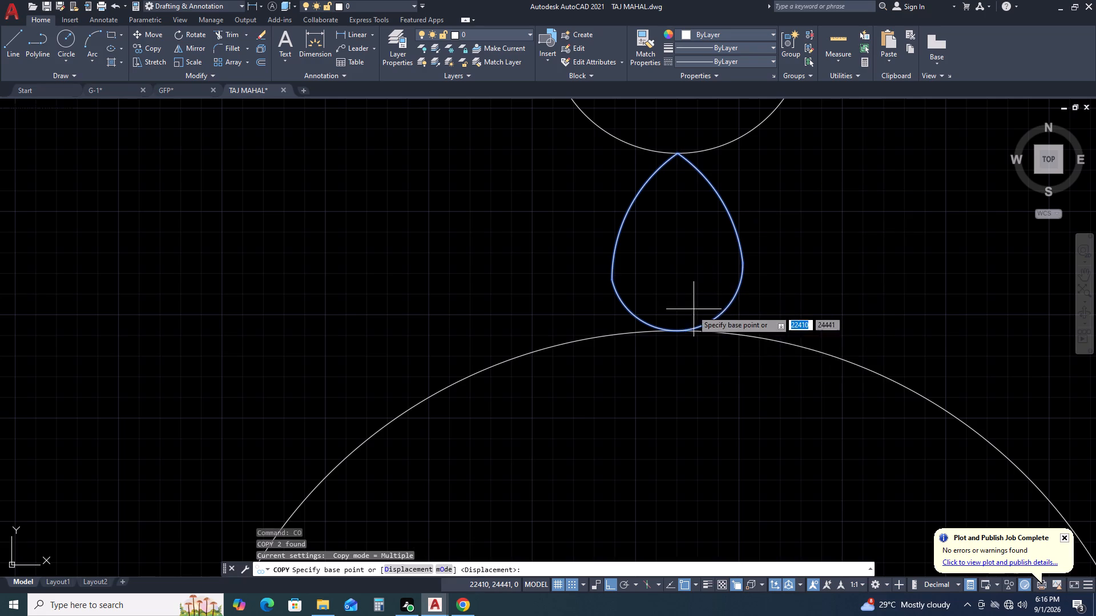
{"action": "scroll", "coordinate": [692, 325], "scroll_direction": "down", "scroll_amount": 2}
{"action": "scroll", "coordinate": [692, 325], "scroll_direction": "up", "scroll_amount": 1}
{"action": "scroll", "coordinate": [693, 325], "scroll_direction": "down", "scroll_amount": 1}
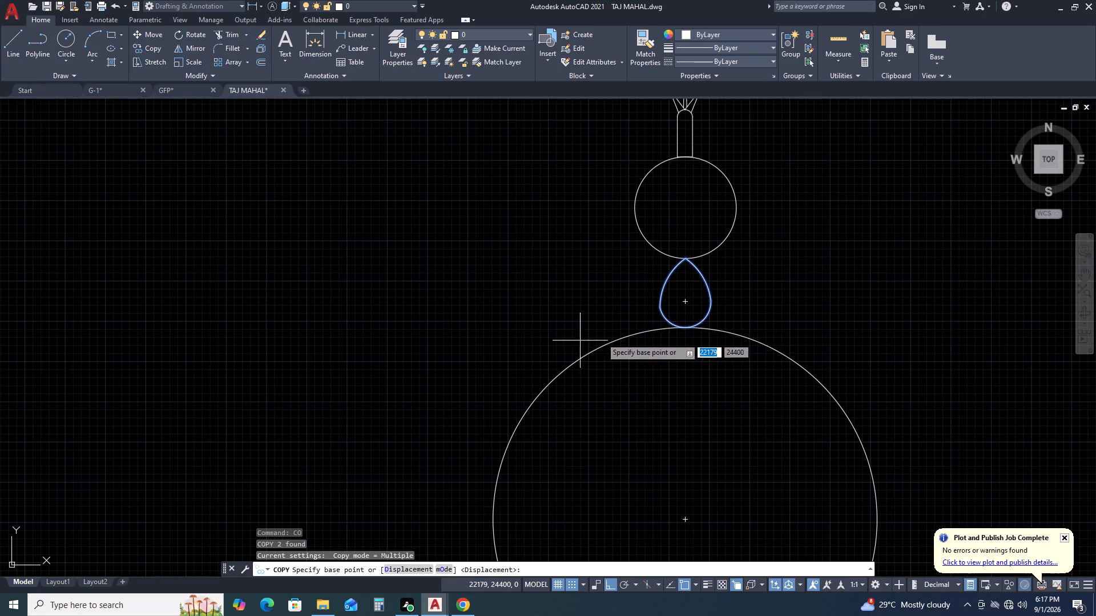
{"action": "double_click", "coordinate": [684, 328]}
{"action": "scroll", "coordinate": [713, 319], "scroll_direction": "down", "scroll_amount": 2}
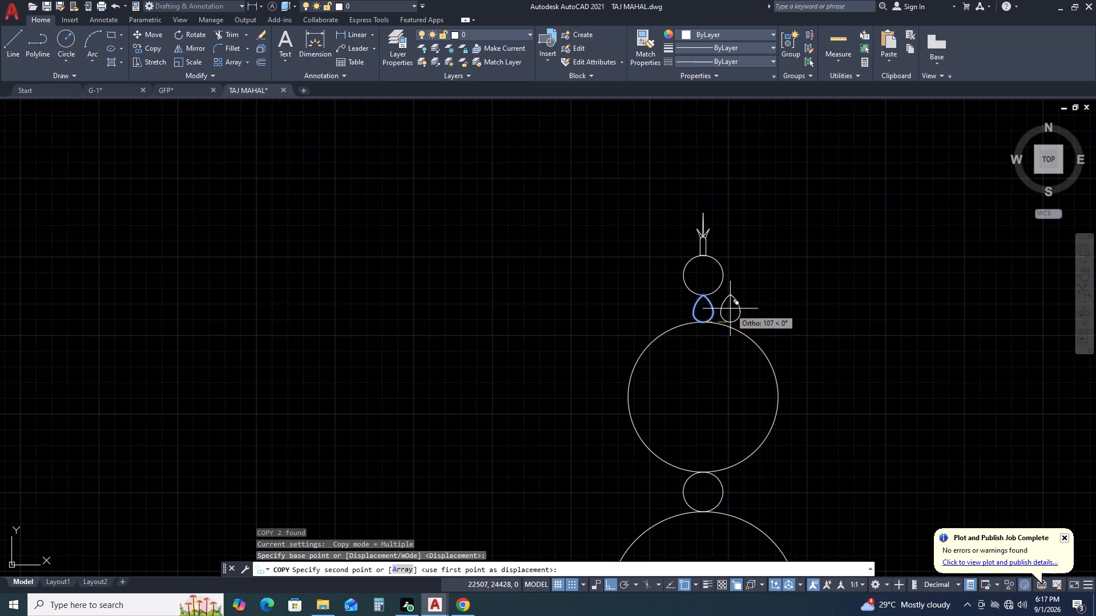
{"action": "scroll", "coordinate": [692, 334], "scroll_direction": "down", "scroll_amount": 8}
{"action": "scroll", "coordinate": [599, 414], "scroll_direction": "up", "scroll_amount": 3}
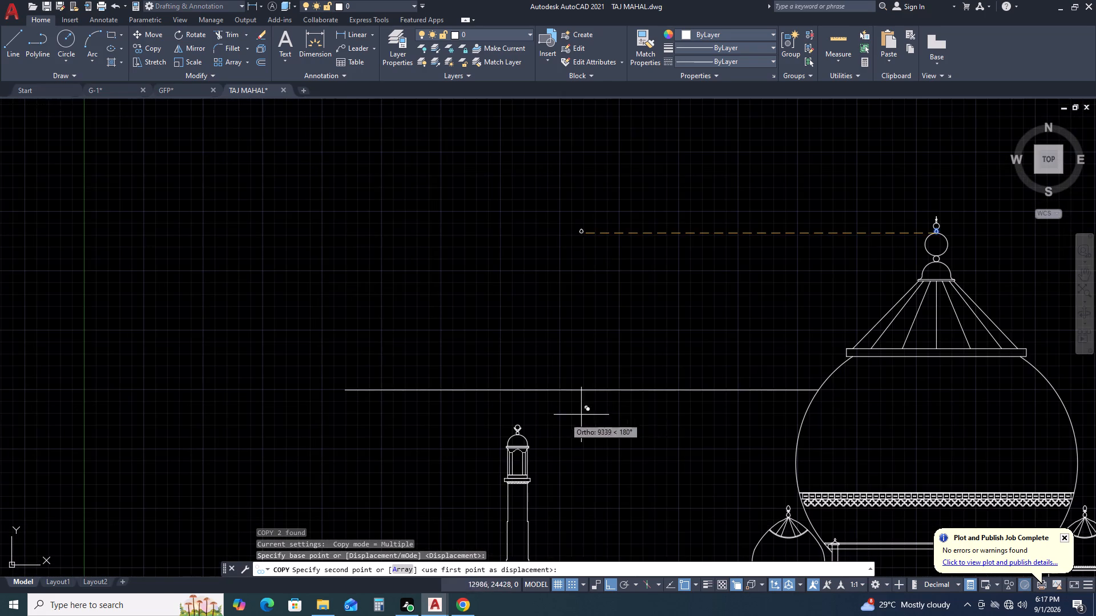
{"action": "scroll", "coordinate": [515, 429], "scroll_direction": "up", "scroll_amount": 5}
{"action": "left_click", "coordinate": [490, 421]}
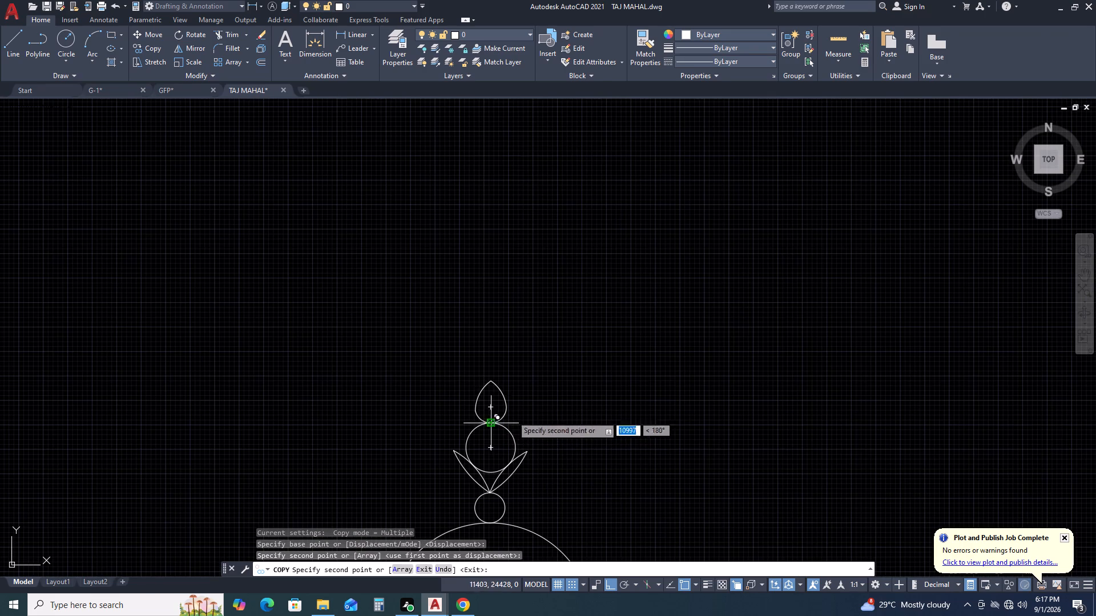
{"action": "scroll", "coordinate": [543, 404], "scroll_direction": "down", "scroll_amount": 5}
{"action": "scroll", "coordinate": [642, 359], "scroll_direction": "up", "scroll_amount": 1}
{"action": "scroll", "coordinate": [642, 359], "scroll_direction": "down", "scroll_amount": 1}
{"action": "key", "text": "Escape"}
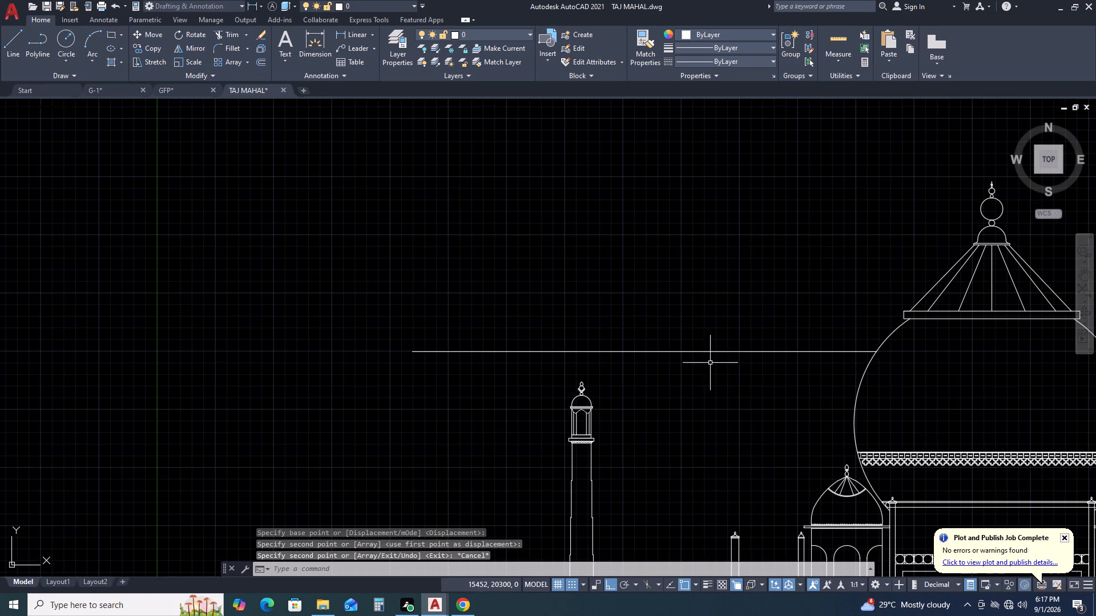
Delete the long horizontal guide line above the left minaret.
{"action": "left_click", "coordinate": [626, 272]}
{"action": "left_click", "coordinate": [647, 386]}
{"action": "left_click_drag", "start_coordinate": [682, 363], "coordinate": [666, 347]}
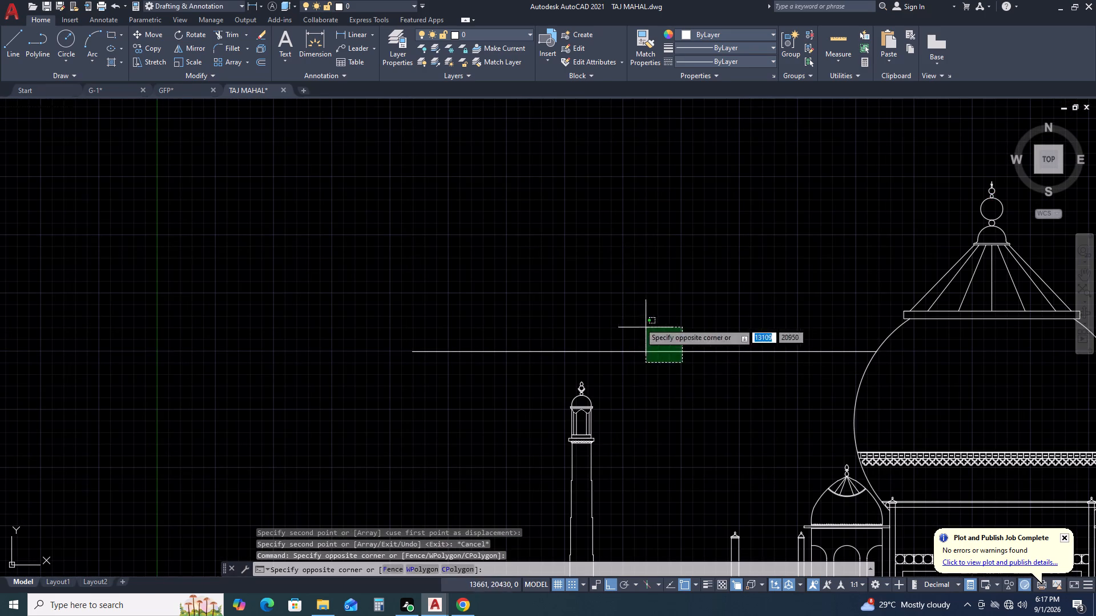
{"action": "left_click", "coordinate": [620, 304]}
{"action": "key", "text": "Delete"}
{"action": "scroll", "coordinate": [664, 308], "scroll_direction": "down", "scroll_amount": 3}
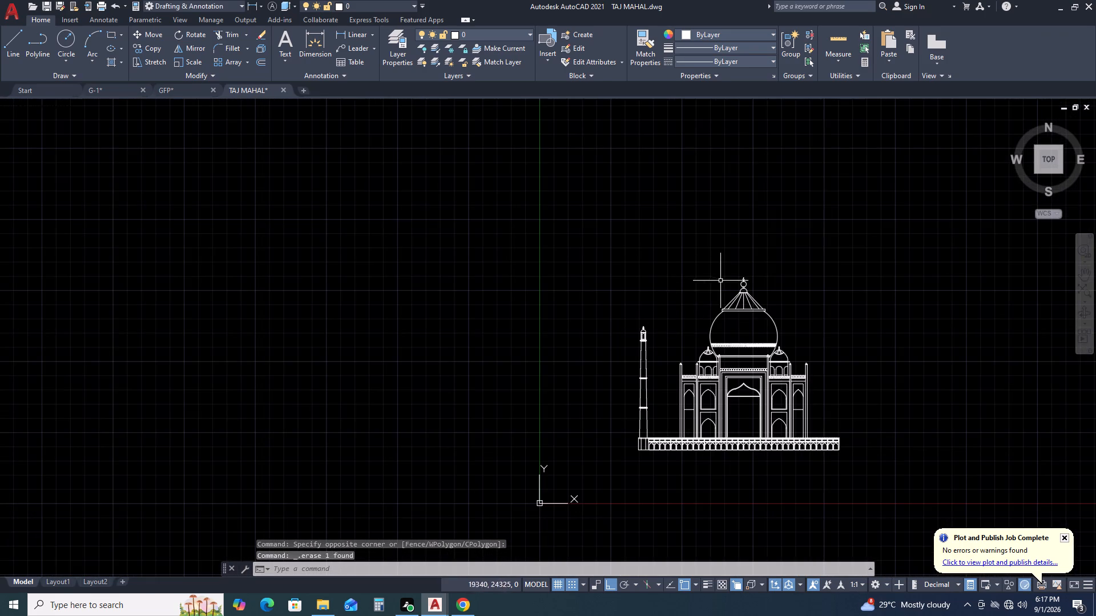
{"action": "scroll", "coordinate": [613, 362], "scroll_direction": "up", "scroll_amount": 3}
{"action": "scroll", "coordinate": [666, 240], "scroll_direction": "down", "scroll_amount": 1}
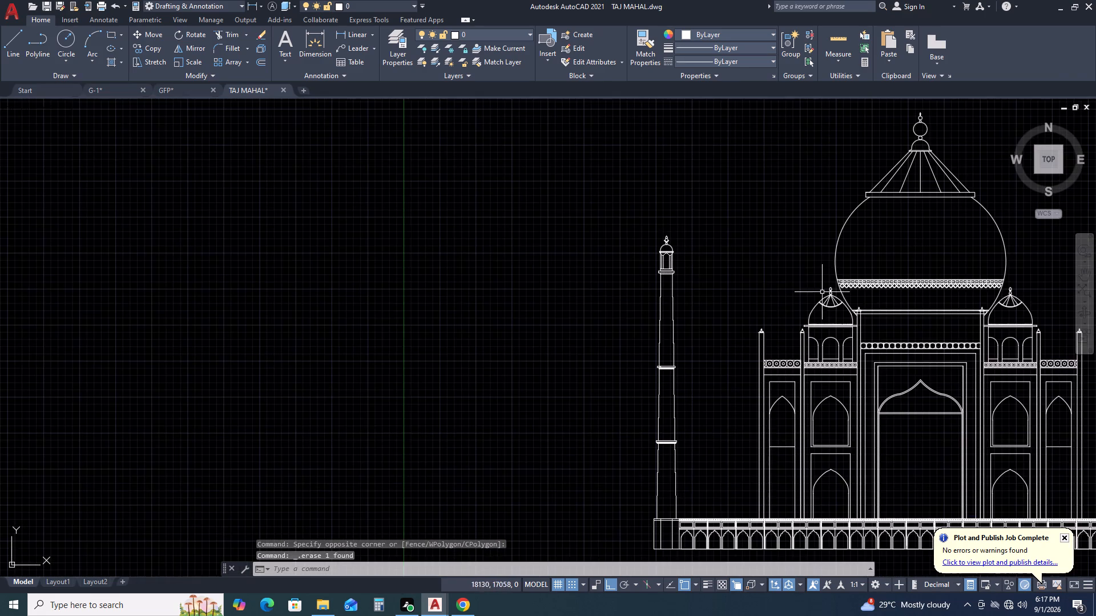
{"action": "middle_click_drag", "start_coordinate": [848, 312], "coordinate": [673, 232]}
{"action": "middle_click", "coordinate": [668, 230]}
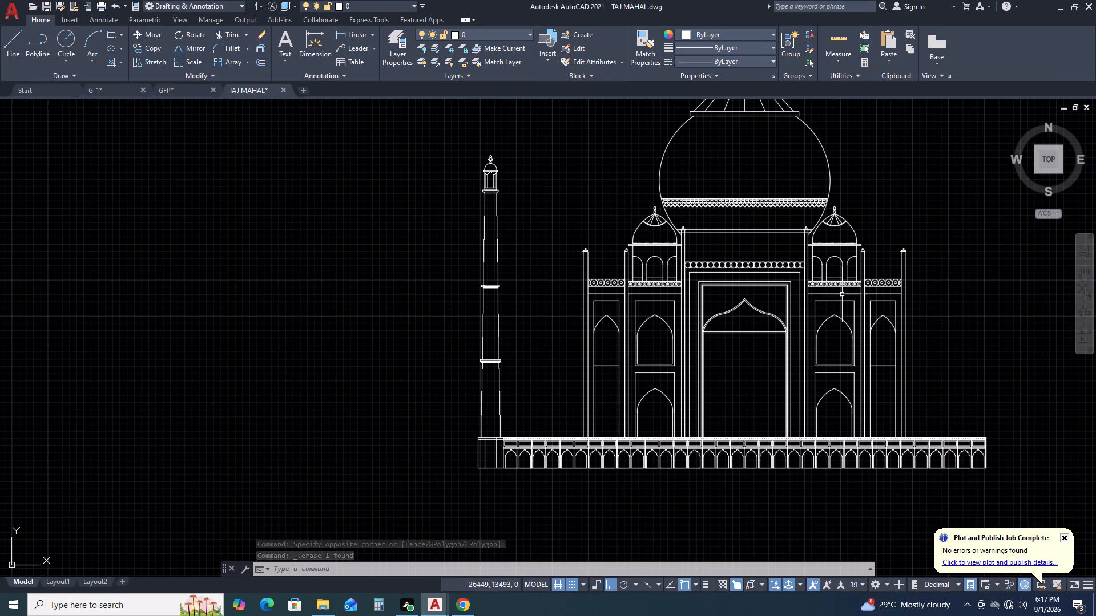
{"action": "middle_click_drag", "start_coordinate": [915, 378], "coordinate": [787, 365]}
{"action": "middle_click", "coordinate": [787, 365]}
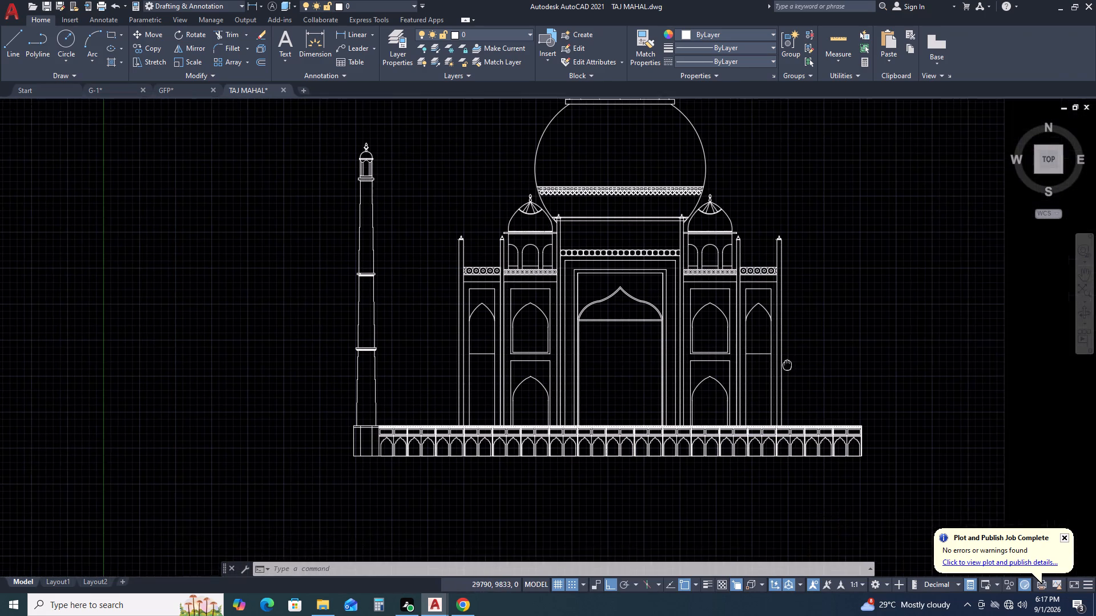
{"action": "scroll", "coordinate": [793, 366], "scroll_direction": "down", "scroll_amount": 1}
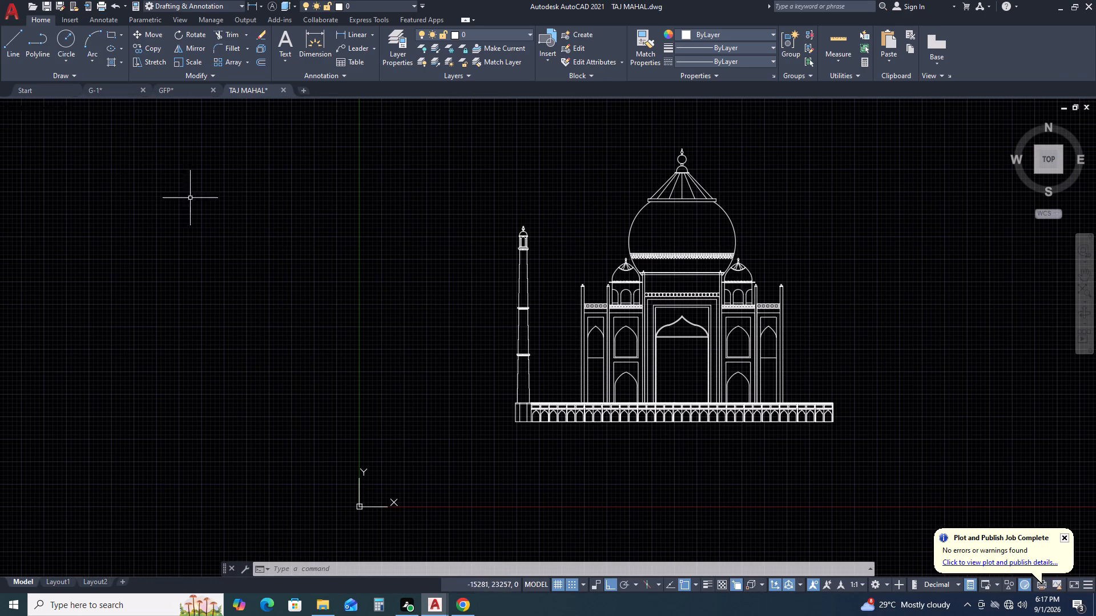
Mirror the whole left minaret with its base about the building's vertical centre axis, with Ortho on, keeping the original.
{"action": "scroll", "coordinate": [514, 266], "scroll_direction": "up", "scroll_amount": 2}
{"action": "left_click", "coordinate": [493, 145]}
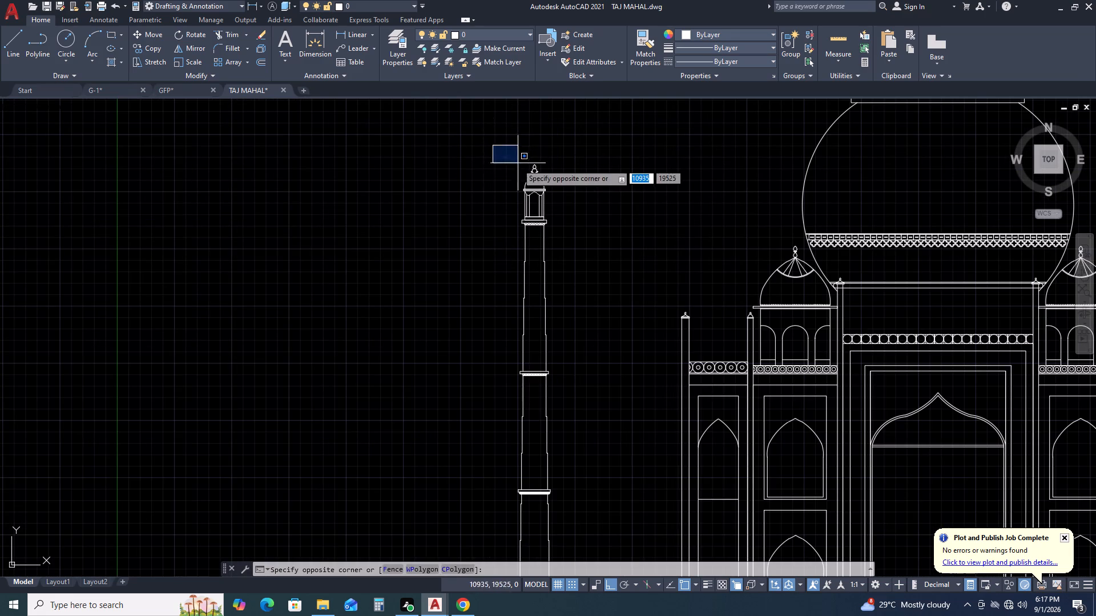
{"action": "scroll", "coordinate": [517, 167], "scroll_direction": "down", "scroll_amount": 2}
{"action": "scroll", "coordinate": [540, 344], "scroll_direction": "up", "scroll_amount": 3}
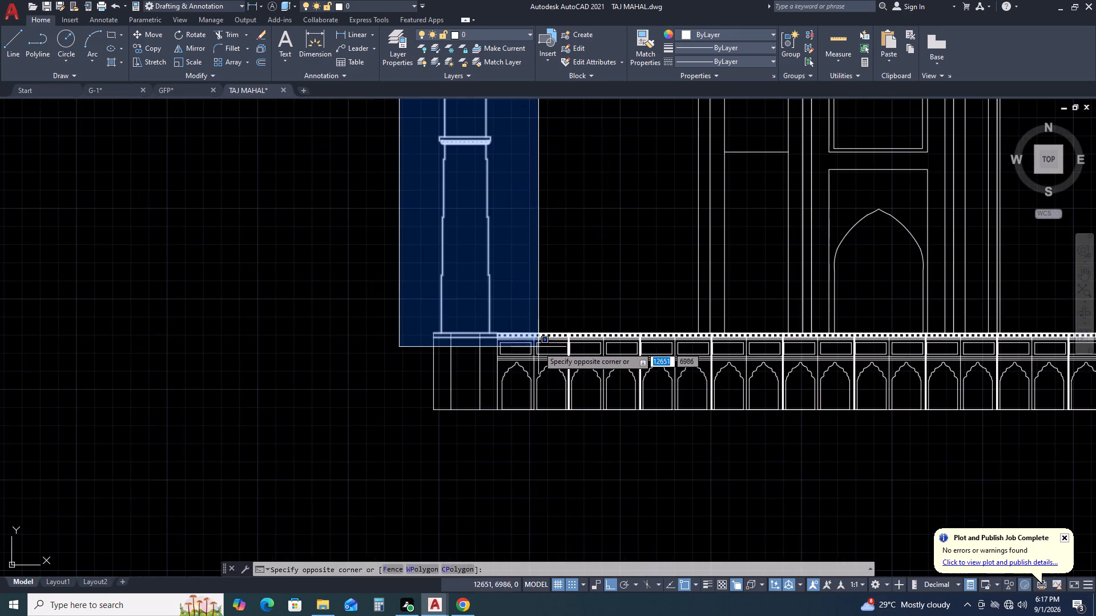
{"action": "scroll", "coordinate": [515, 346], "scroll_direction": "up", "scroll_amount": 2}
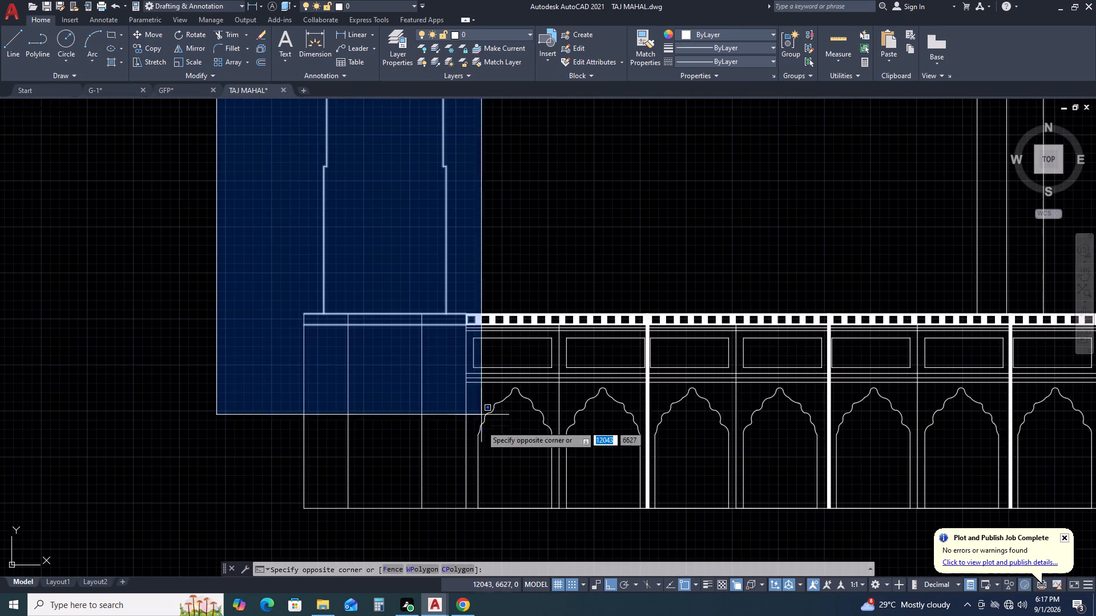
{"action": "left_click", "coordinate": [470, 509]}
{"action": "scroll", "coordinate": [420, 290], "scroll_direction": "down", "scroll_amount": 4}
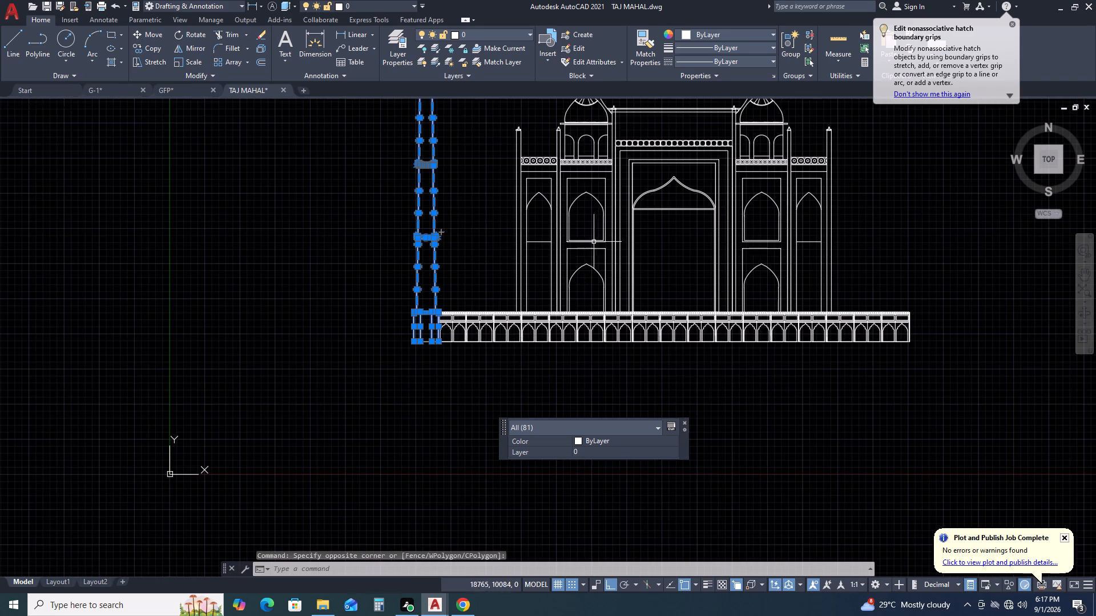
{"action": "middle_click_drag", "start_coordinate": [597, 233], "coordinate": [602, 432]}
{"action": "type", "text": "MI"}
{"action": "key", "text": "space"}
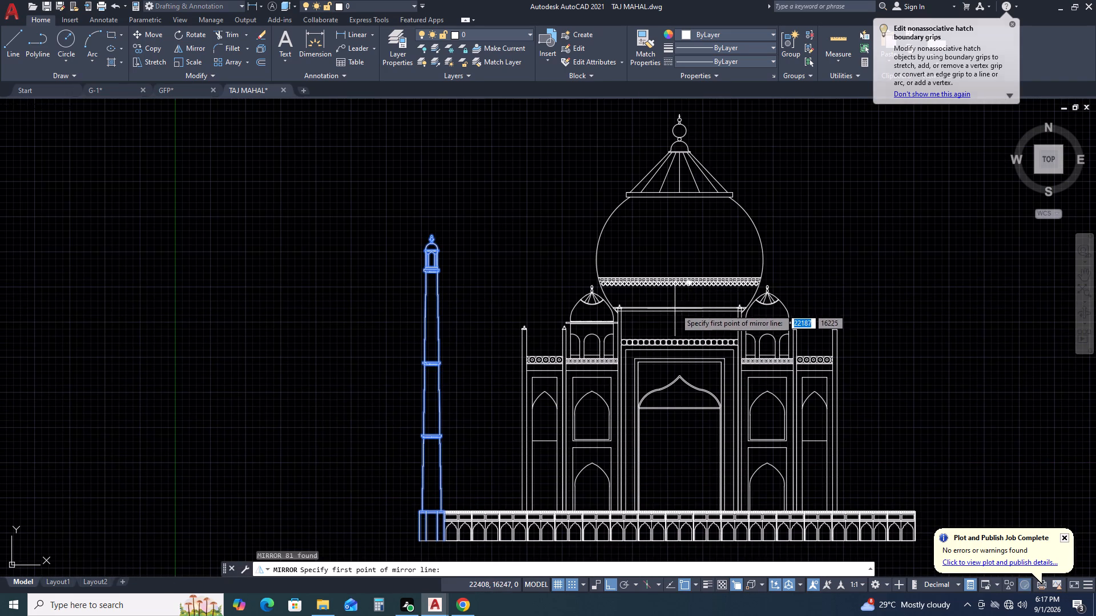
{"action": "left_click", "coordinate": [680, 306]}
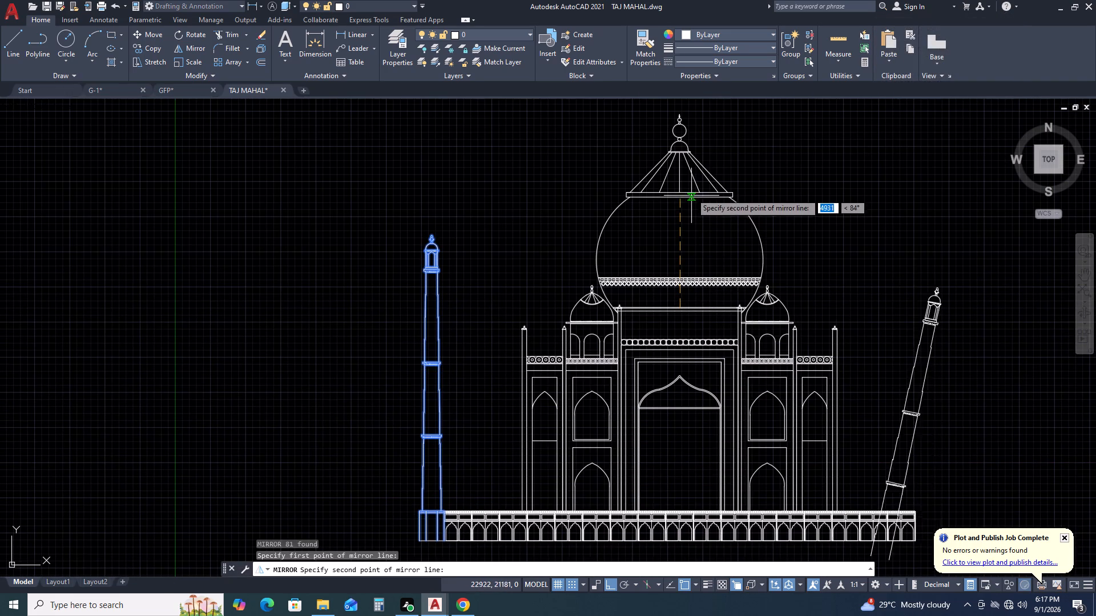
{"action": "middle_click_drag", "start_coordinate": [687, 157], "coordinate": [613, 279]}
{"action": "middle_click", "coordinate": [611, 282]}
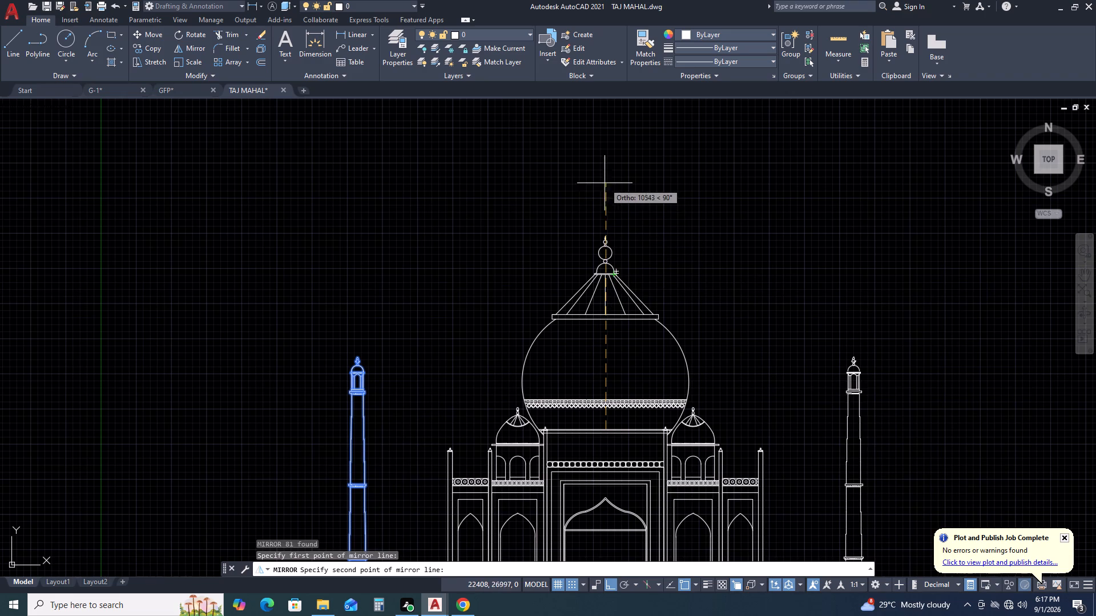
{"action": "left_click", "coordinate": [600, 150]}
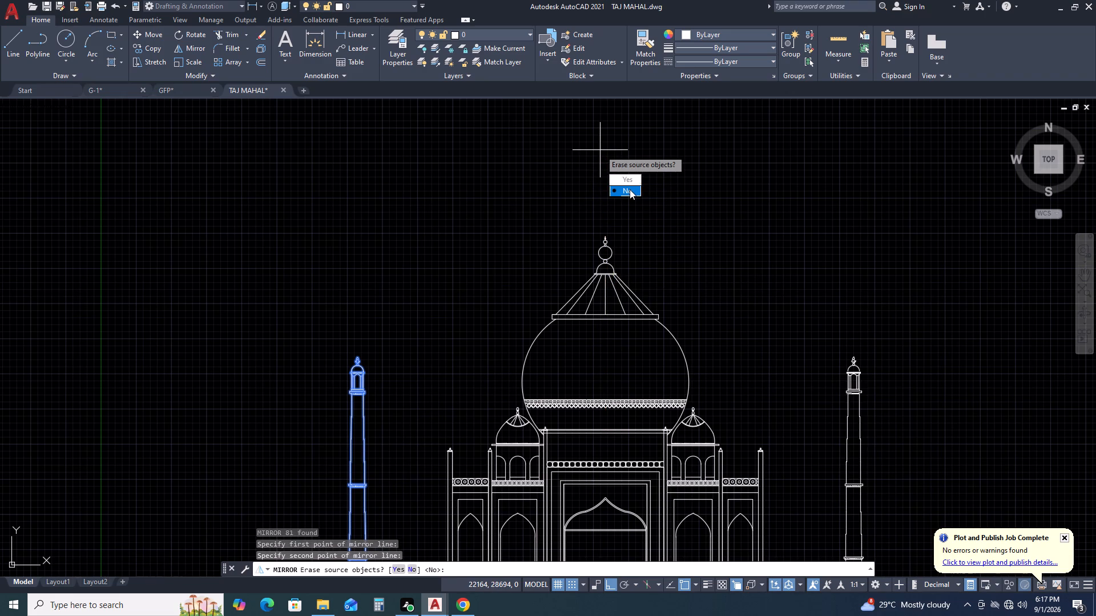
{"action": "left_click_drag", "start_coordinate": [630, 189], "coordinate": [600, 150]}
Stretch the right end of the arcaded plinth's bottom line to the outer edge of the right minaret's base.
{"action": "scroll", "coordinate": [600, 150], "scroll_direction": "down", "scroll_amount": 3}
{"action": "scroll", "coordinate": [675, 281], "scroll_direction": "up", "scroll_amount": 2}
{"action": "scroll", "coordinate": [634, 252], "scroll_direction": "up", "scroll_amount": 2}
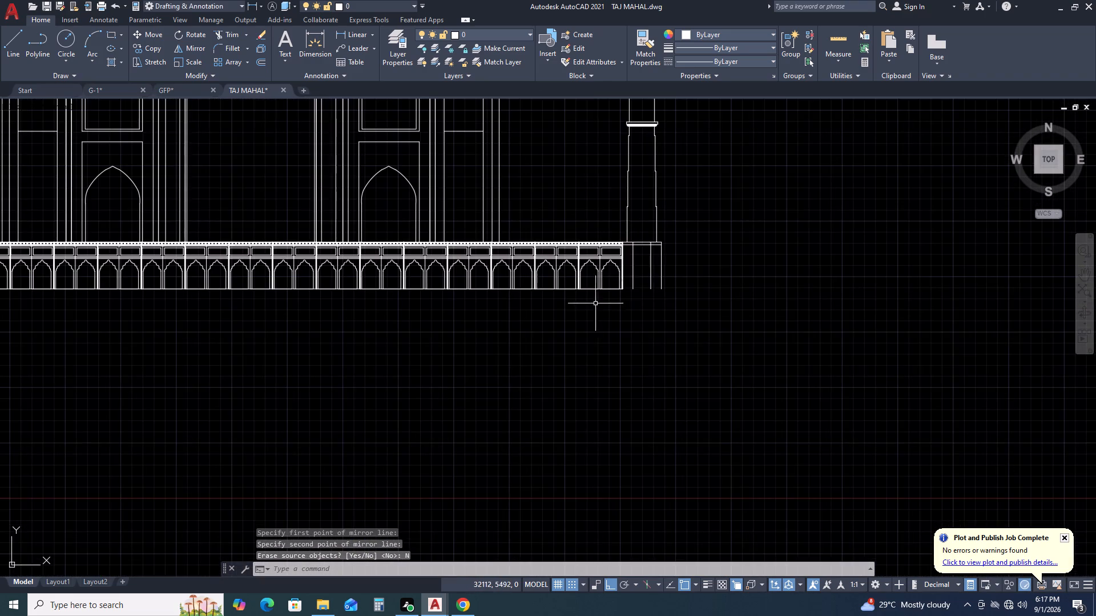
{"action": "middle_click_drag", "start_coordinate": [595, 303], "coordinate": [646, 290]}
{"action": "scroll", "coordinate": [648, 288], "scroll_direction": "up", "scroll_amount": 3}
{"action": "scroll", "coordinate": [694, 248], "scroll_direction": "up", "scroll_amount": 2}
{"action": "left_click", "coordinate": [682, 220]}
{"action": "middle_click_drag", "start_coordinate": [678, 220], "coordinate": [518, 371]}
{"action": "middle_click", "coordinate": [512, 374]}
{"action": "left_click_drag", "start_coordinate": [542, 315], "coordinate": [533, 331]}
{"action": "left_click", "coordinate": [513, 367]}
{"action": "left_click", "coordinate": [497, 342]}
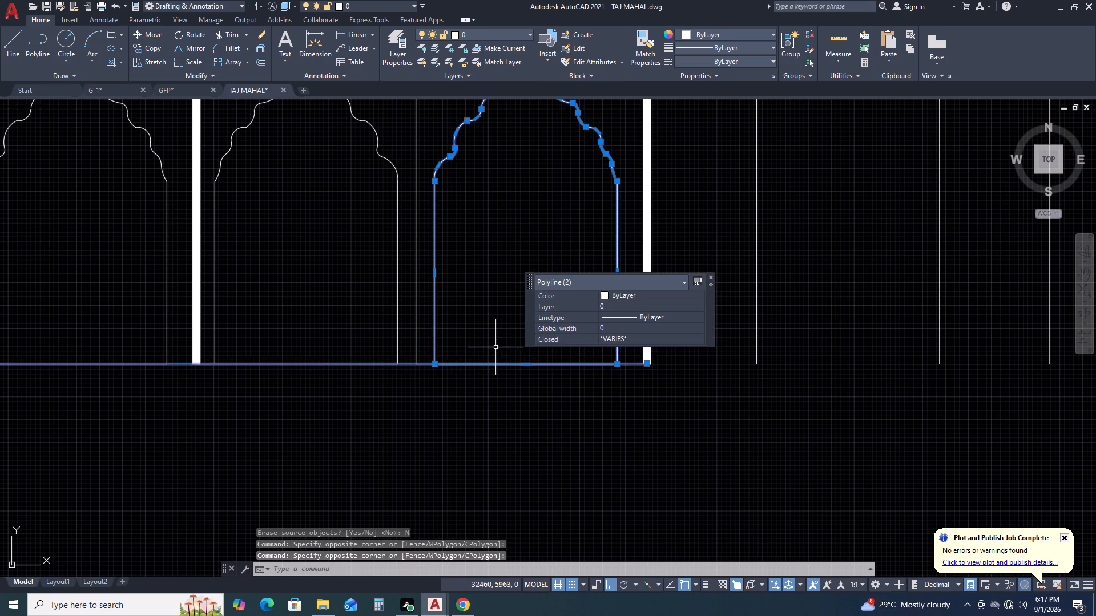
{"action": "middle_click_drag", "start_coordinate": [552, 395], "coordinate": [381, 420]}
{"action": "scroll", "coordinate": [486, 413], "scroll_direction": "up", "scroll_amount": 2}
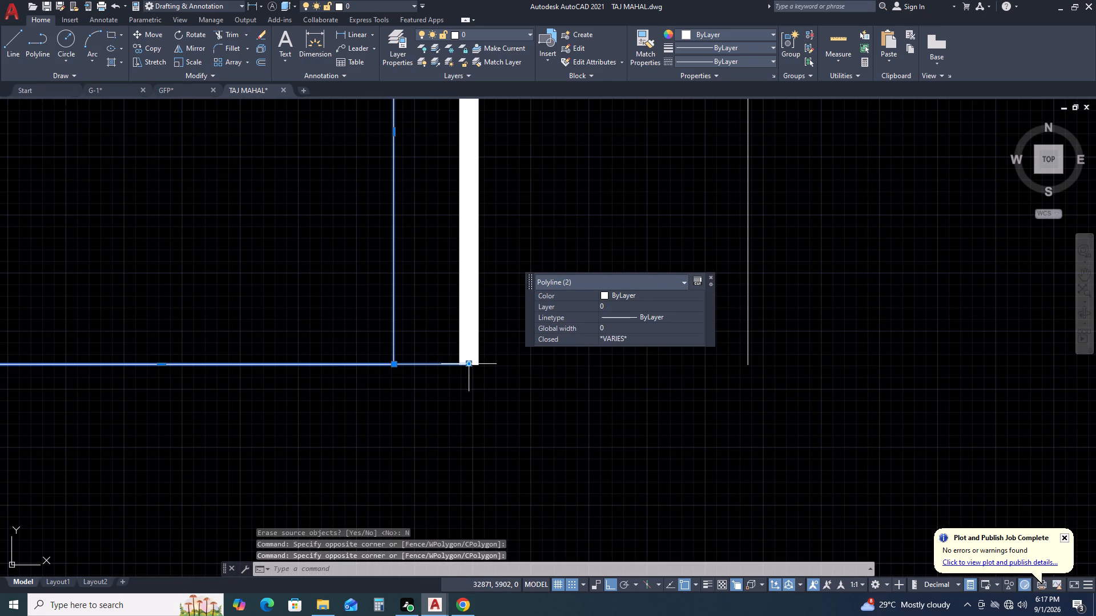
{"action": "left_click", "coordinate": [468, 362]}
{"action": "scroll", "coordinate": [483, 359], "scroll_direction": "down", "scroll_amount": 2}
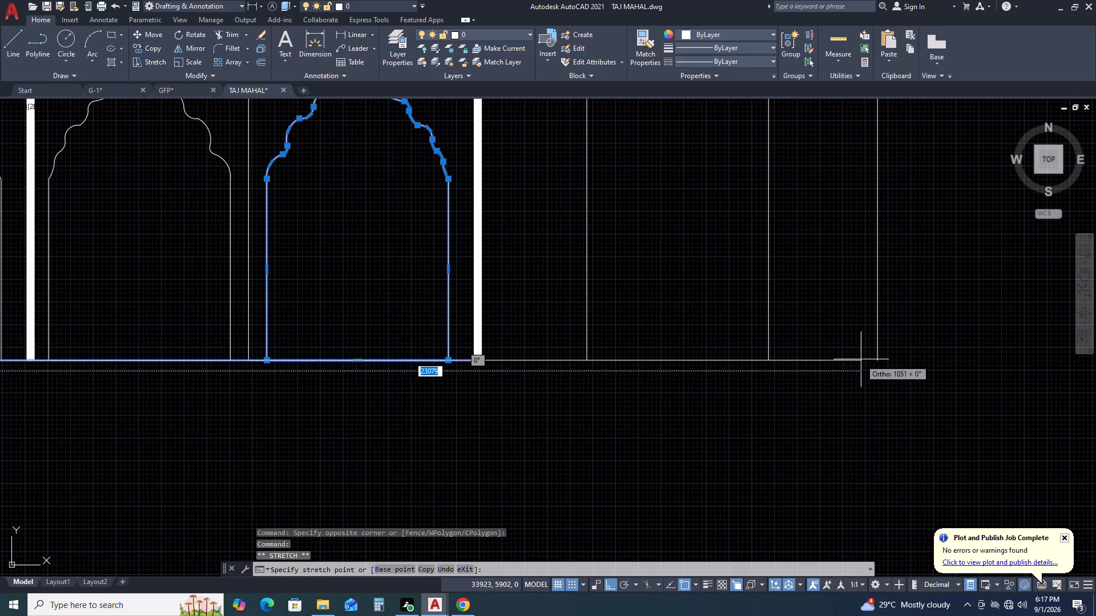
{"action": "left_click", "coordinate": [879, 358]}
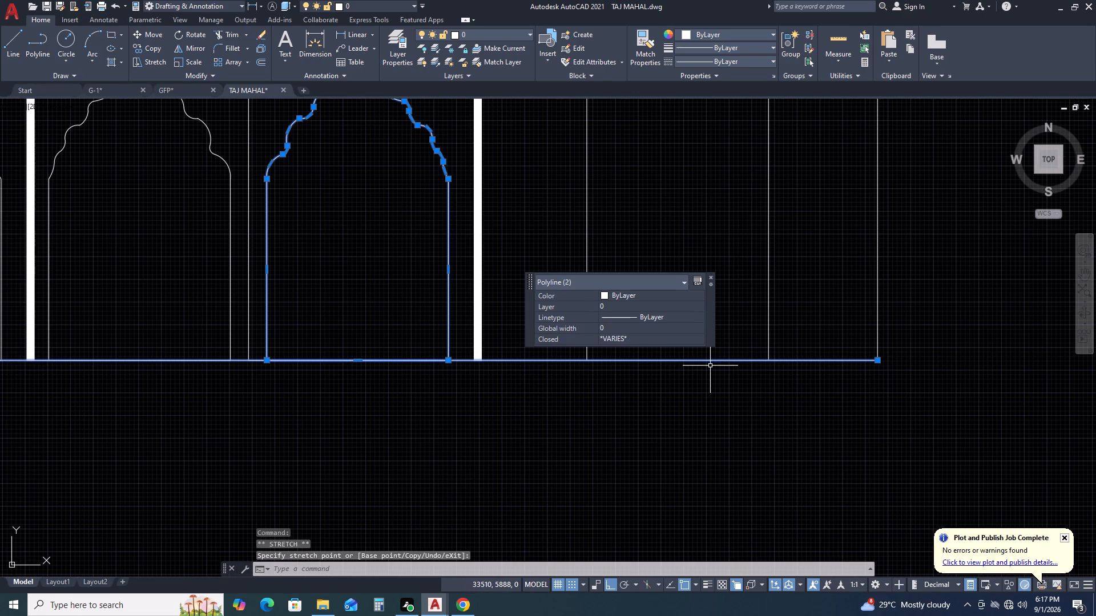
{"action": "key", "text": "Escape"}
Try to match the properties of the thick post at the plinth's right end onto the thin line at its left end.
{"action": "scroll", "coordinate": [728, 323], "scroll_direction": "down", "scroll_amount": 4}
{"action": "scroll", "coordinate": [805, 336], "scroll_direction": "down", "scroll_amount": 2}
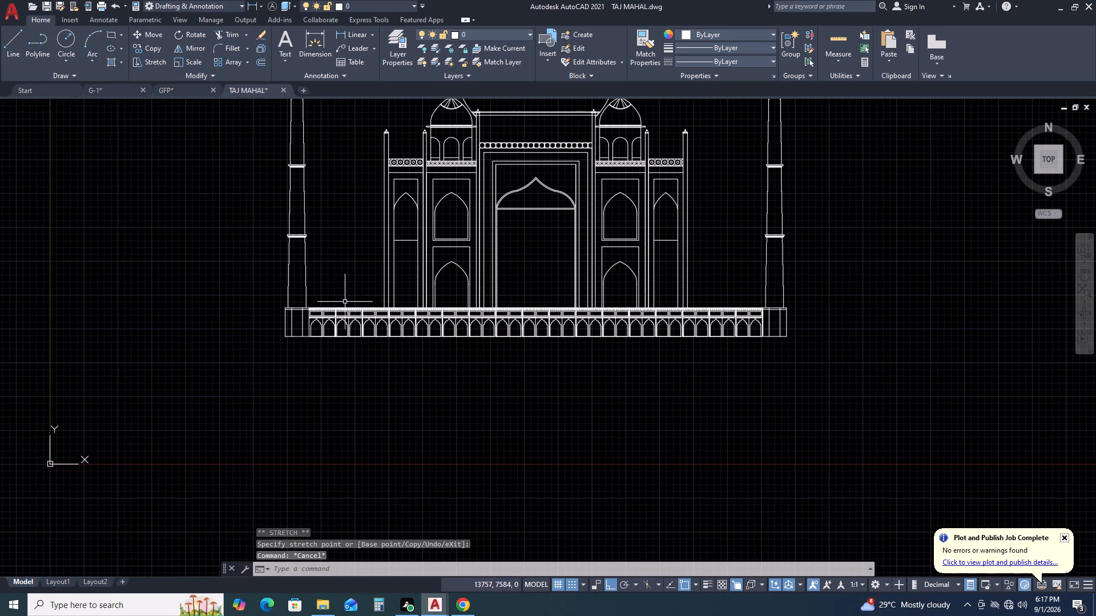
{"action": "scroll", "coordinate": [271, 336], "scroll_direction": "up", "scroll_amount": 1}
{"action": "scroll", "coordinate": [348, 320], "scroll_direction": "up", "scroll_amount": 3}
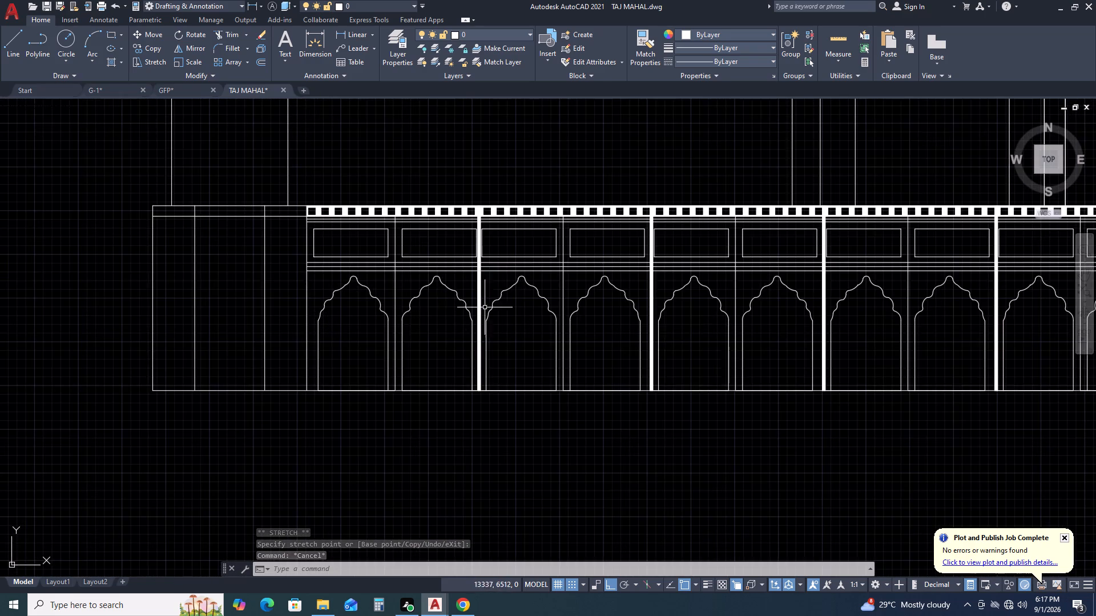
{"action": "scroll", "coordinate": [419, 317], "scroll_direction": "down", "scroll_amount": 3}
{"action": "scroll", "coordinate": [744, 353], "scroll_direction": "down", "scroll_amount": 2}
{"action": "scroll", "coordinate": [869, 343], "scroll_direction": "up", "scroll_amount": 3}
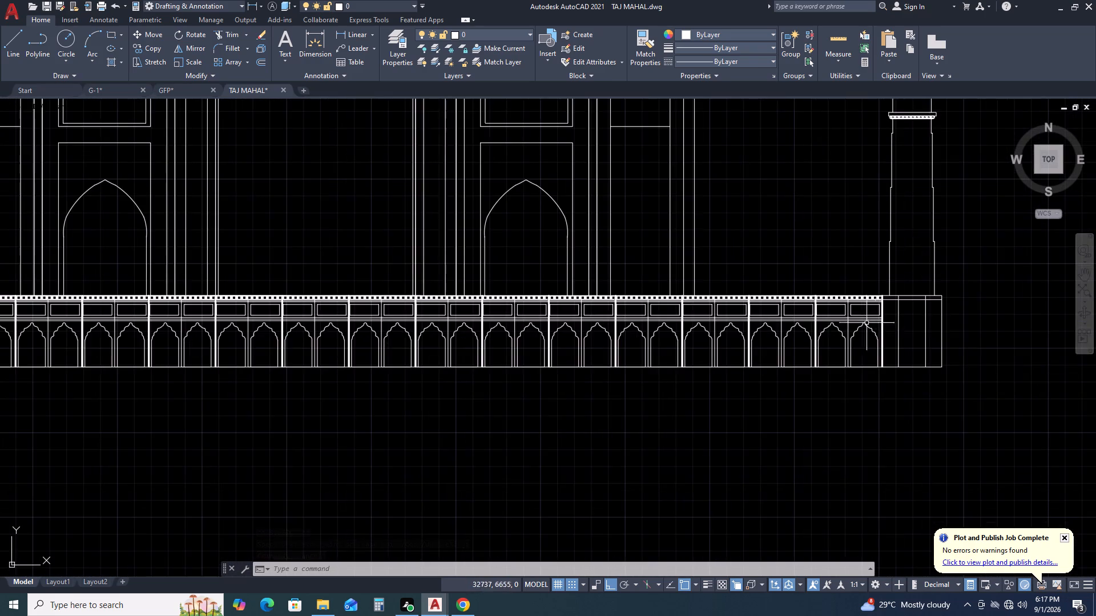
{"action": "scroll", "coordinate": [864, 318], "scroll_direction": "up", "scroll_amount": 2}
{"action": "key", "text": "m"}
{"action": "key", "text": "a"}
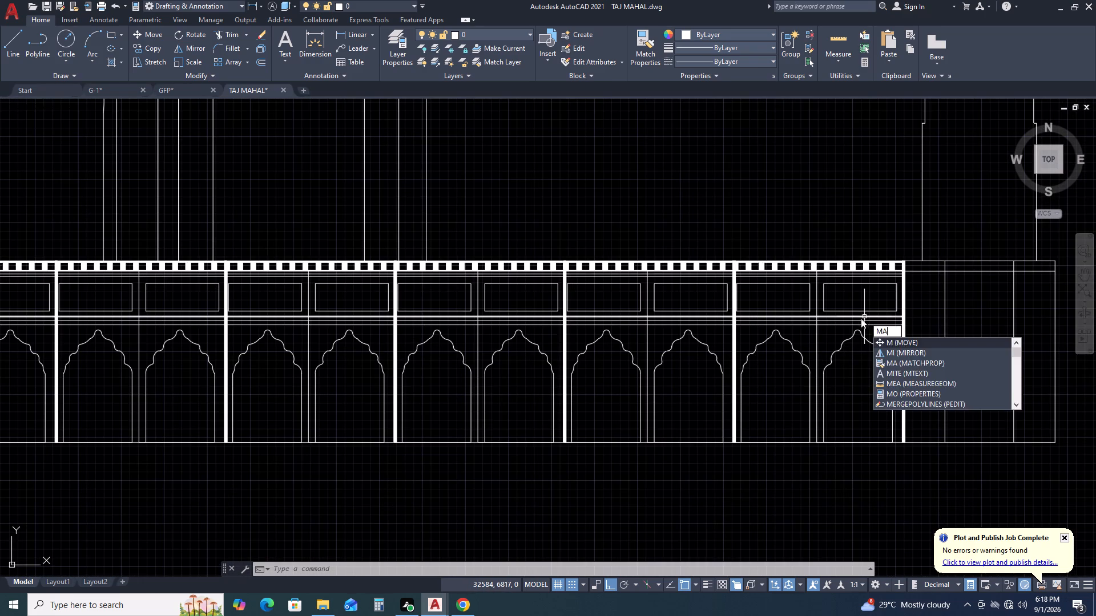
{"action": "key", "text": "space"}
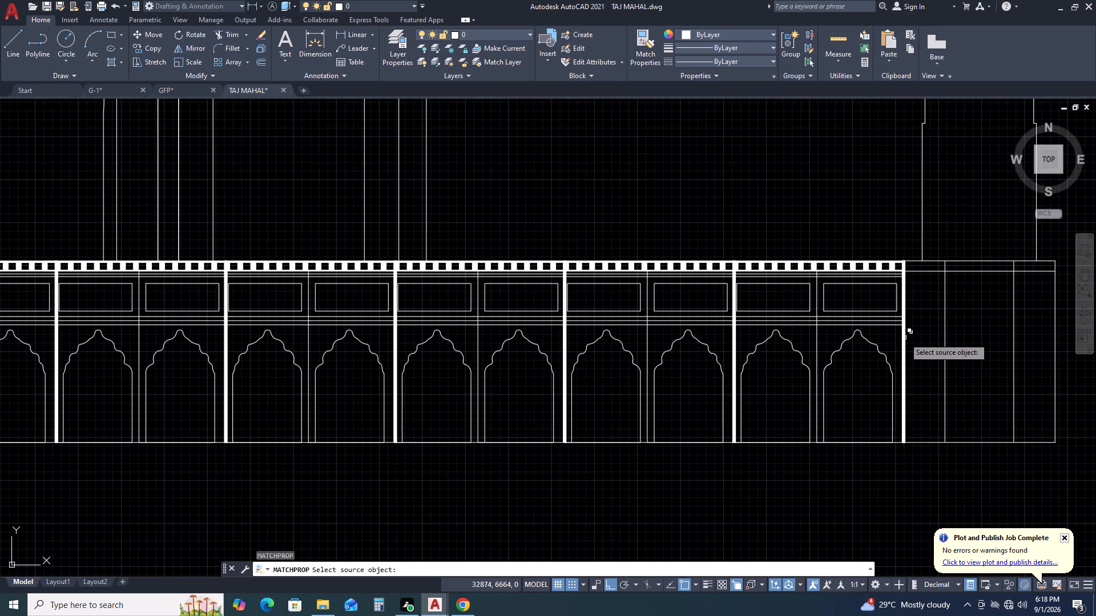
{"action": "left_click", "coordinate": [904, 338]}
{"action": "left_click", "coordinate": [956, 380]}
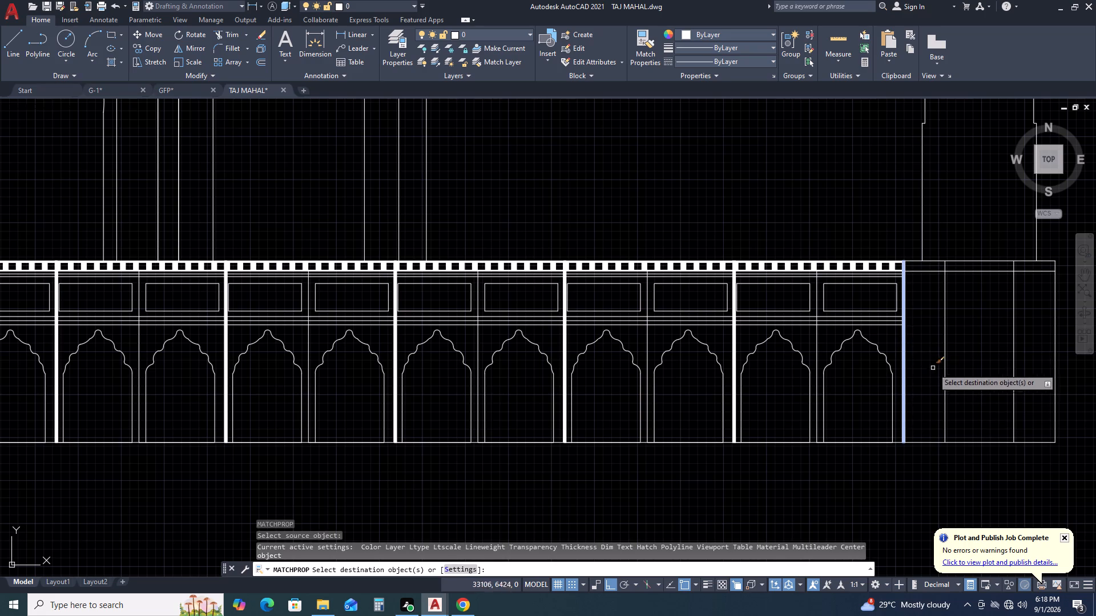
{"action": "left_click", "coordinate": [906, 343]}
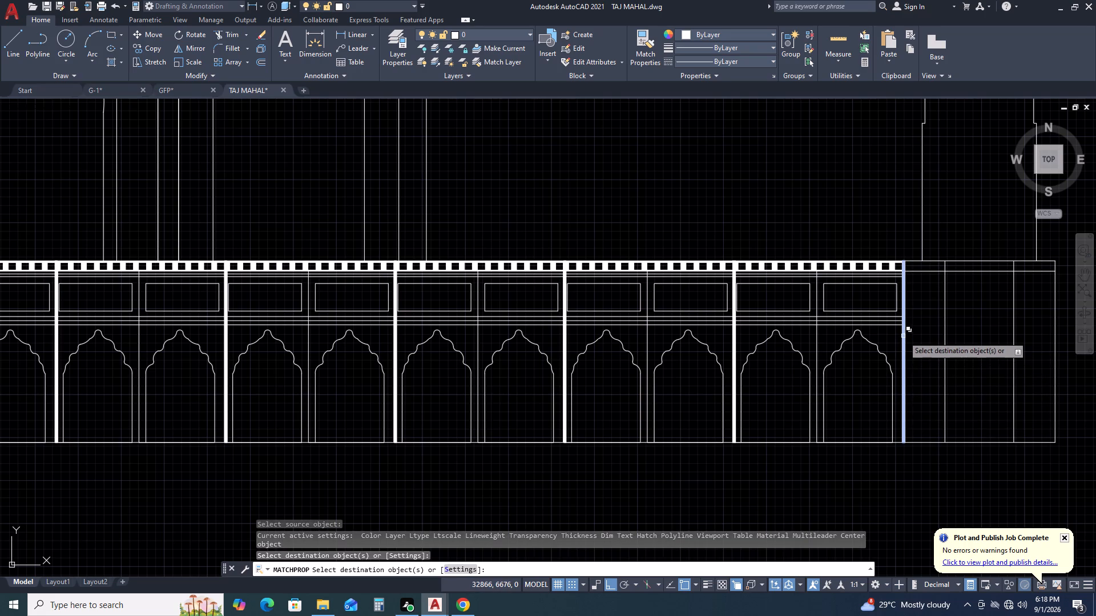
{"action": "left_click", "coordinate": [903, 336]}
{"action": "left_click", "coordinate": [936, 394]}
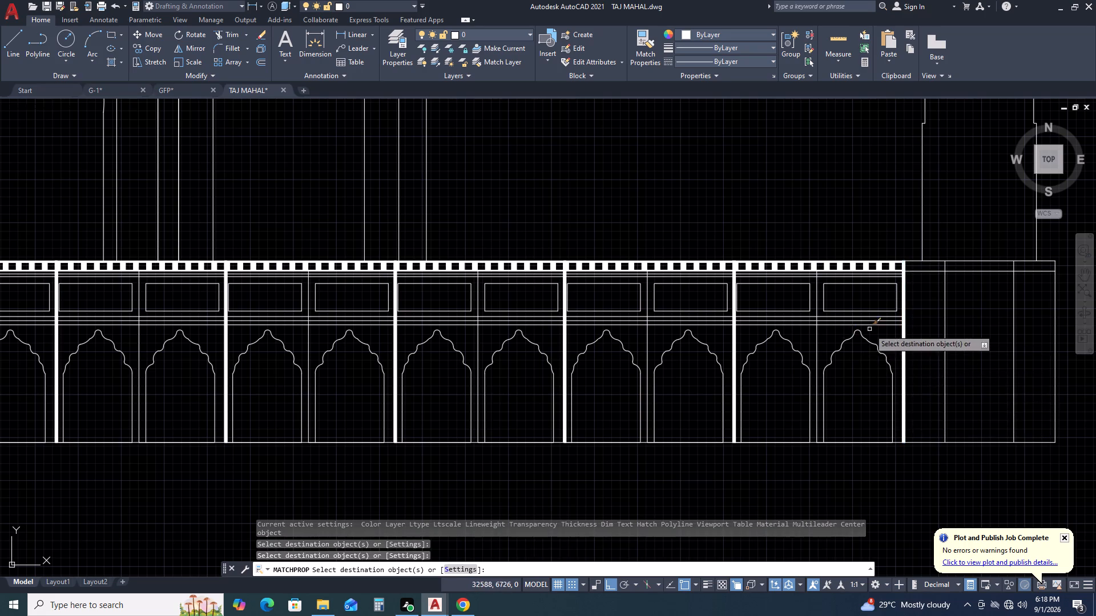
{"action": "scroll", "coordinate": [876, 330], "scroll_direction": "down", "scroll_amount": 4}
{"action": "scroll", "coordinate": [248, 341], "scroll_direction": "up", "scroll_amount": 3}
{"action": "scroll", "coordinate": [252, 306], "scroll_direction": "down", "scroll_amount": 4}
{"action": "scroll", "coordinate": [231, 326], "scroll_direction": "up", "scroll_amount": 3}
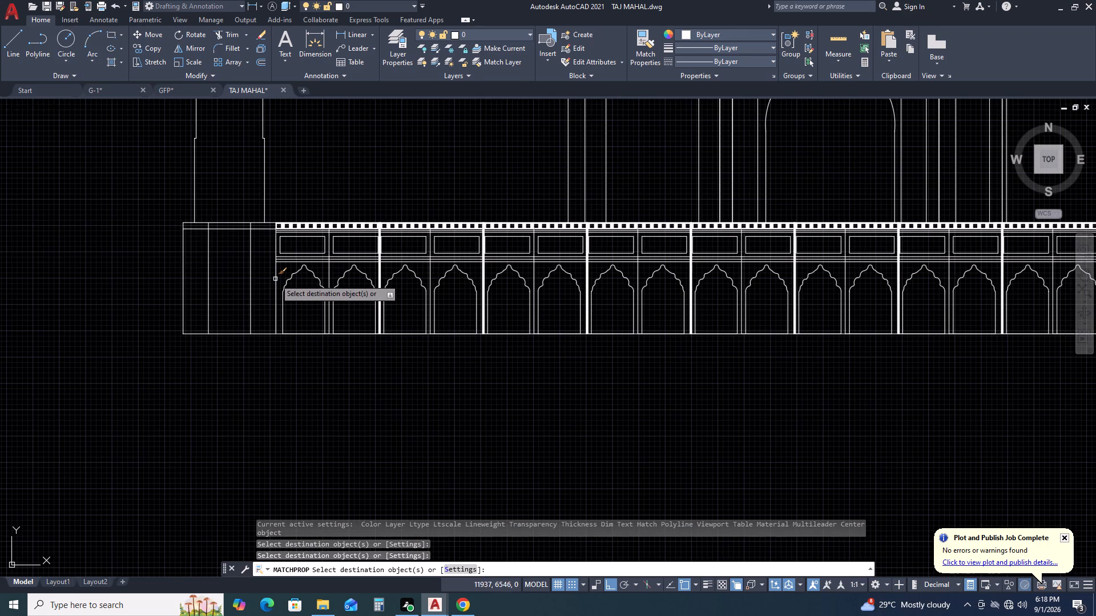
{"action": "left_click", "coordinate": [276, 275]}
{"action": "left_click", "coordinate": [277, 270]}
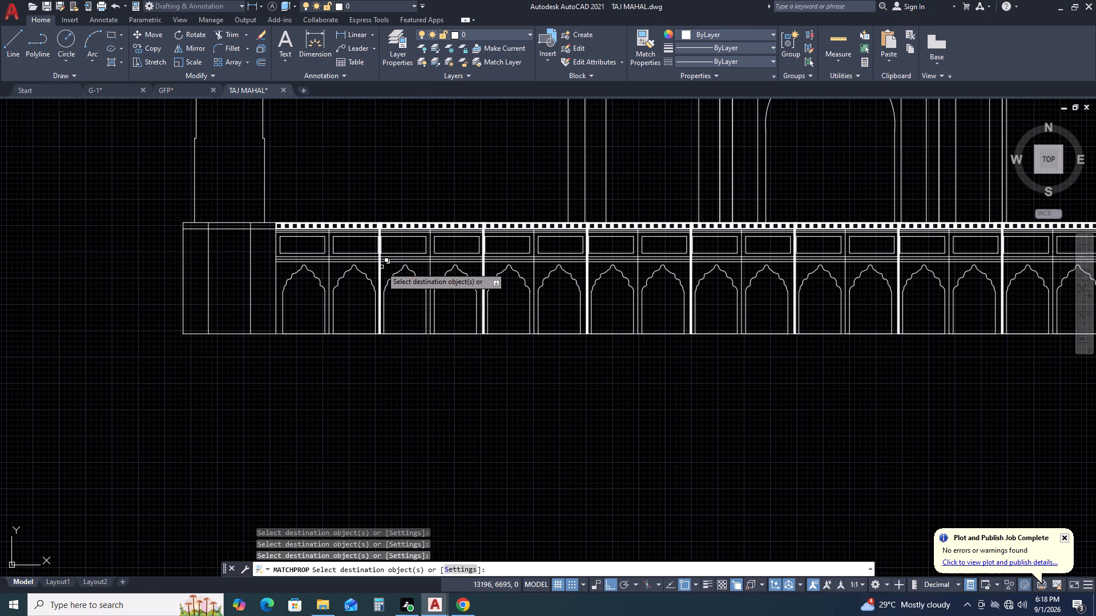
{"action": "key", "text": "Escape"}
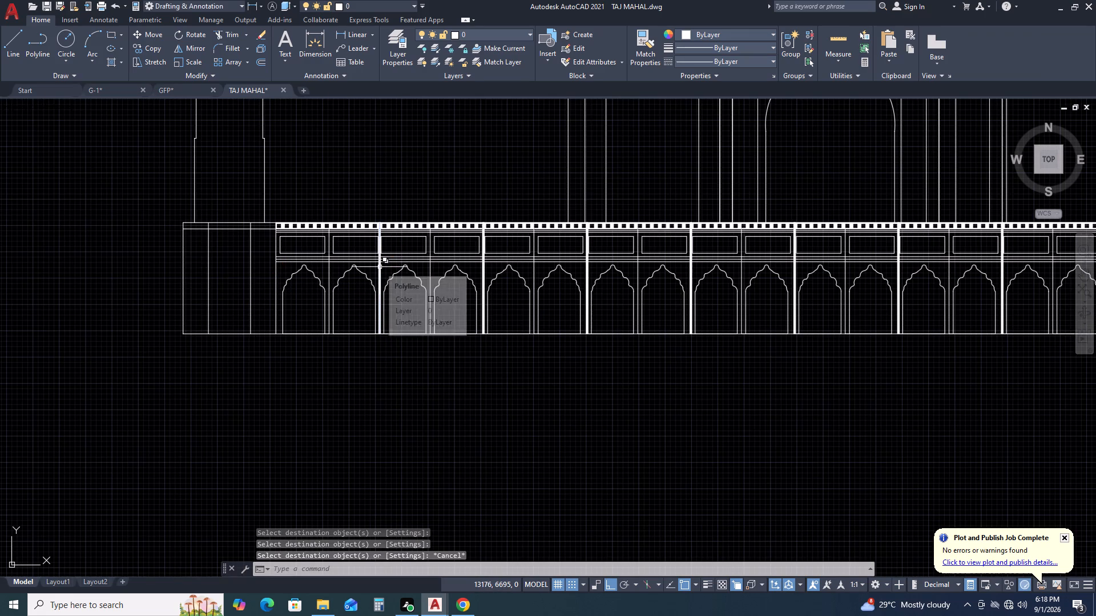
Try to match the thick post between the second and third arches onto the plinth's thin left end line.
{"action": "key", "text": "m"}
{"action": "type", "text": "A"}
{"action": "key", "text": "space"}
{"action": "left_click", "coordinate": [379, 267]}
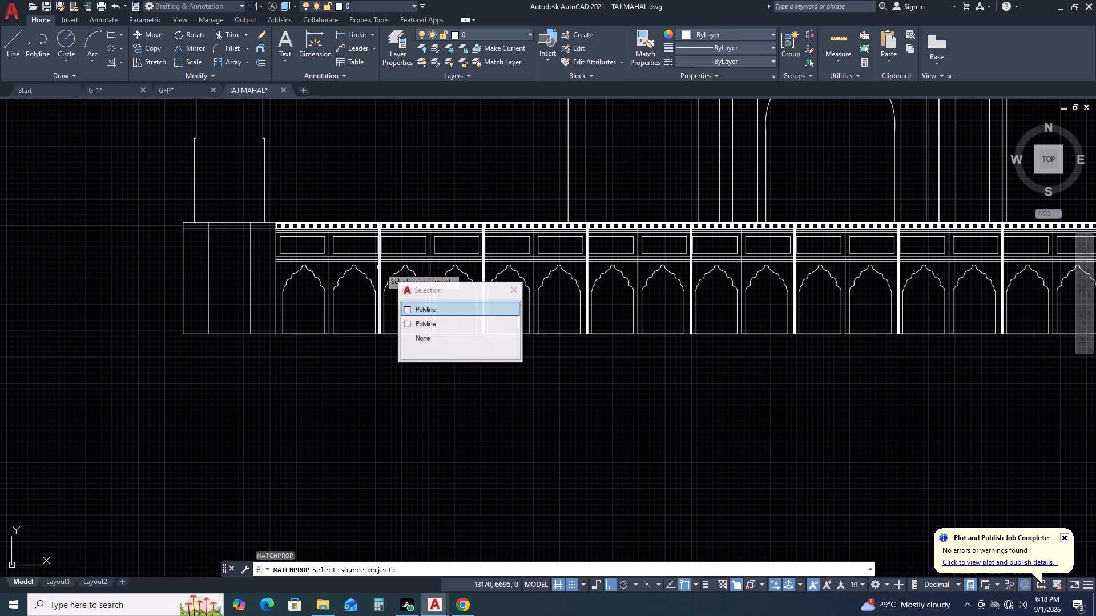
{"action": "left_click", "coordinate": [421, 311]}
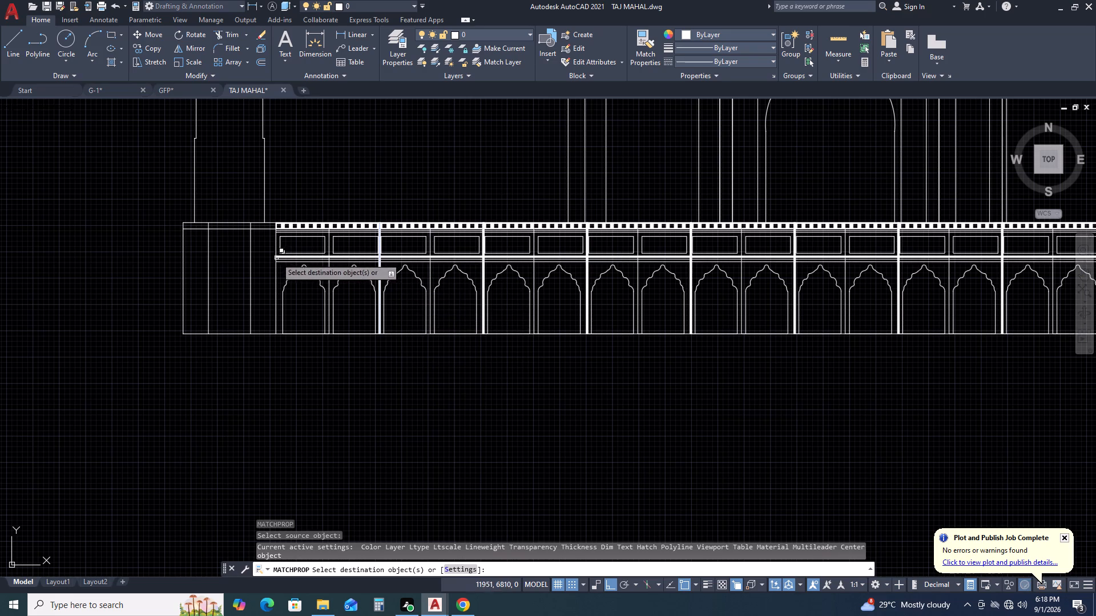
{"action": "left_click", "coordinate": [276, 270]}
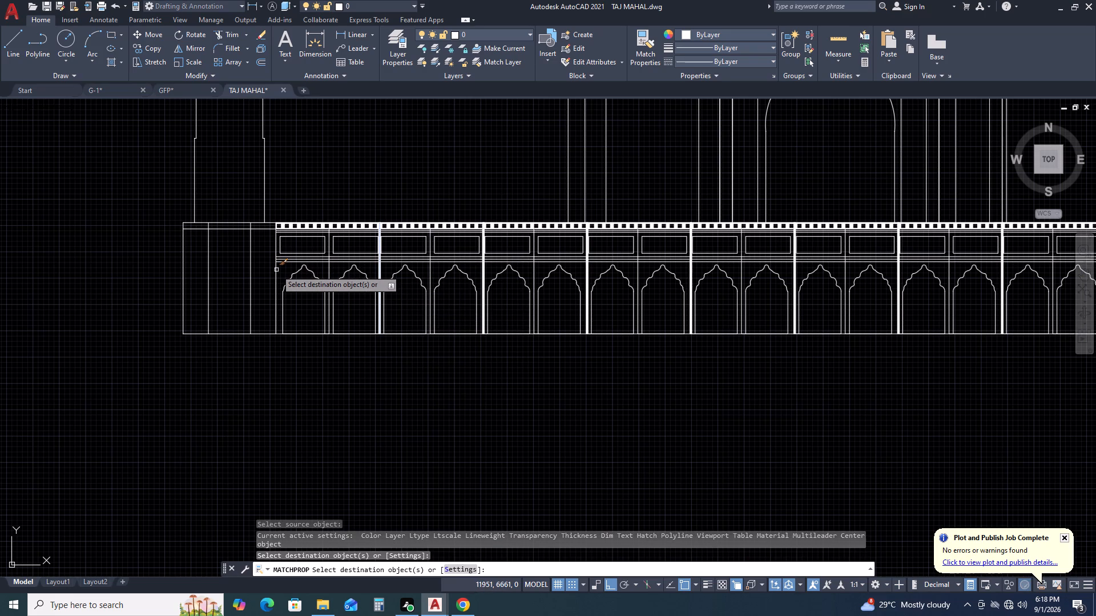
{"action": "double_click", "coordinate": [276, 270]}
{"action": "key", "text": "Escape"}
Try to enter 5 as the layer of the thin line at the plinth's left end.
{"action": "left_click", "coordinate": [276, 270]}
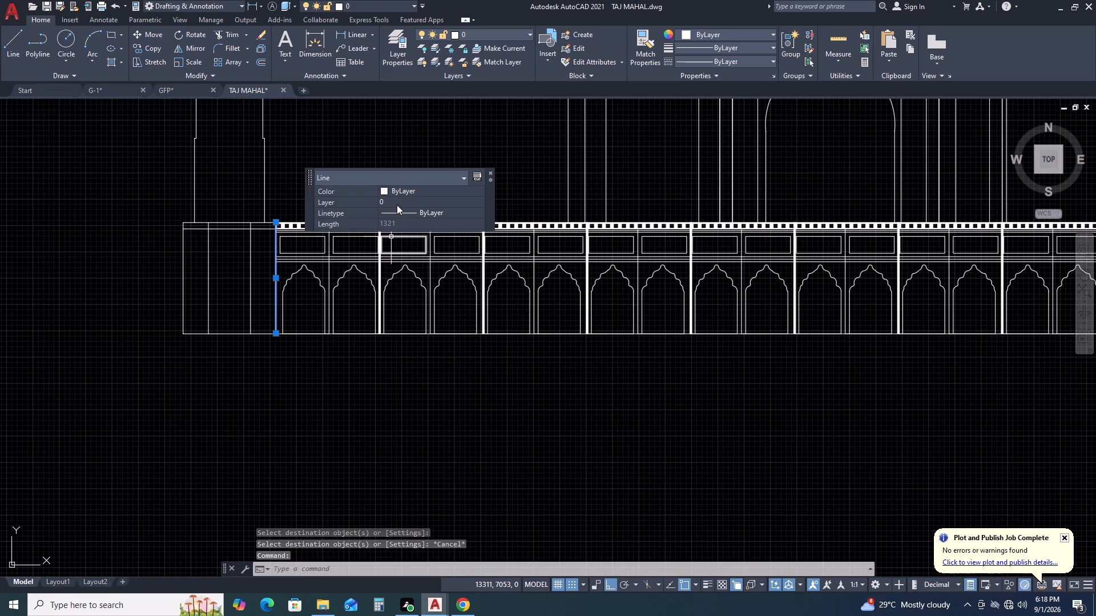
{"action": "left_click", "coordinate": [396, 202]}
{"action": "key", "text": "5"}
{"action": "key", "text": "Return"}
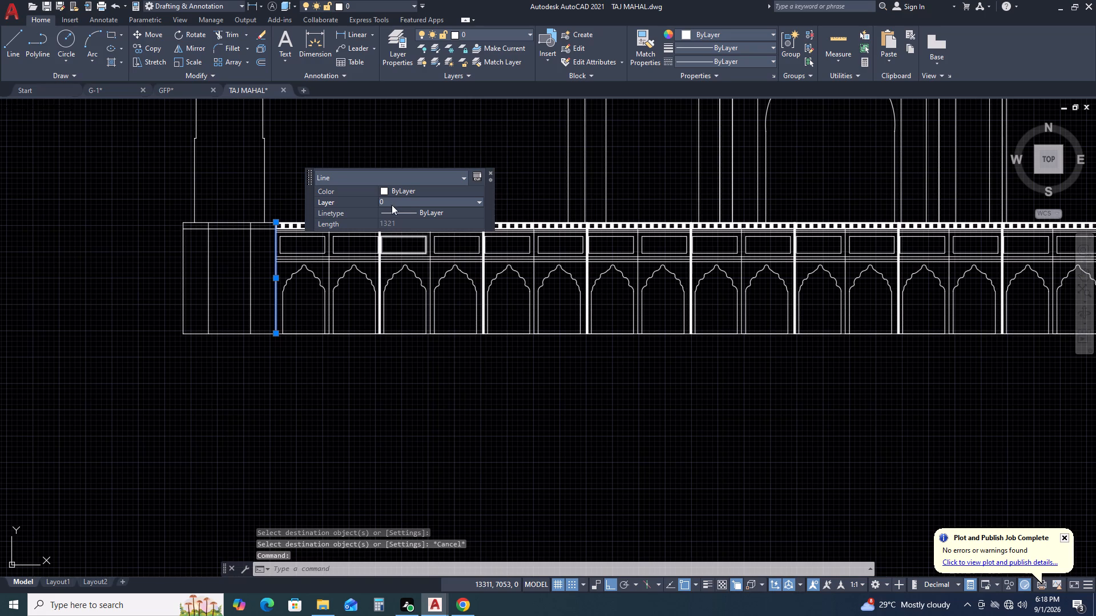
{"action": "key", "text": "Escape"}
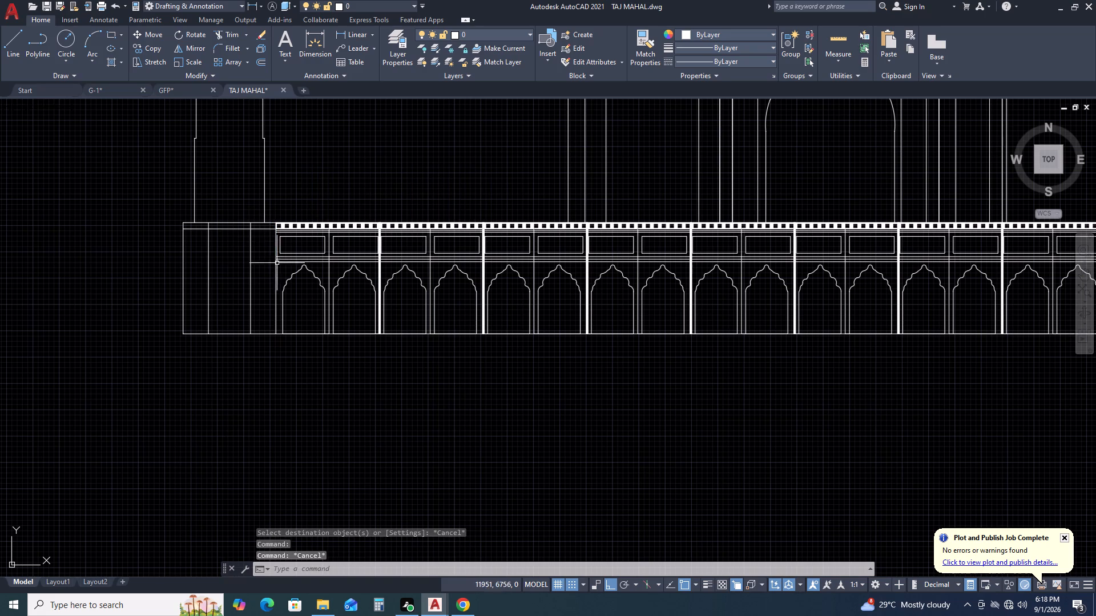
Erase the thin vertical line at the left end of the arcaded plinth.
{"action": "left_click", "coordinate": [273, 267]}
{"action": "left_click", "coordinate": [280, 279]}
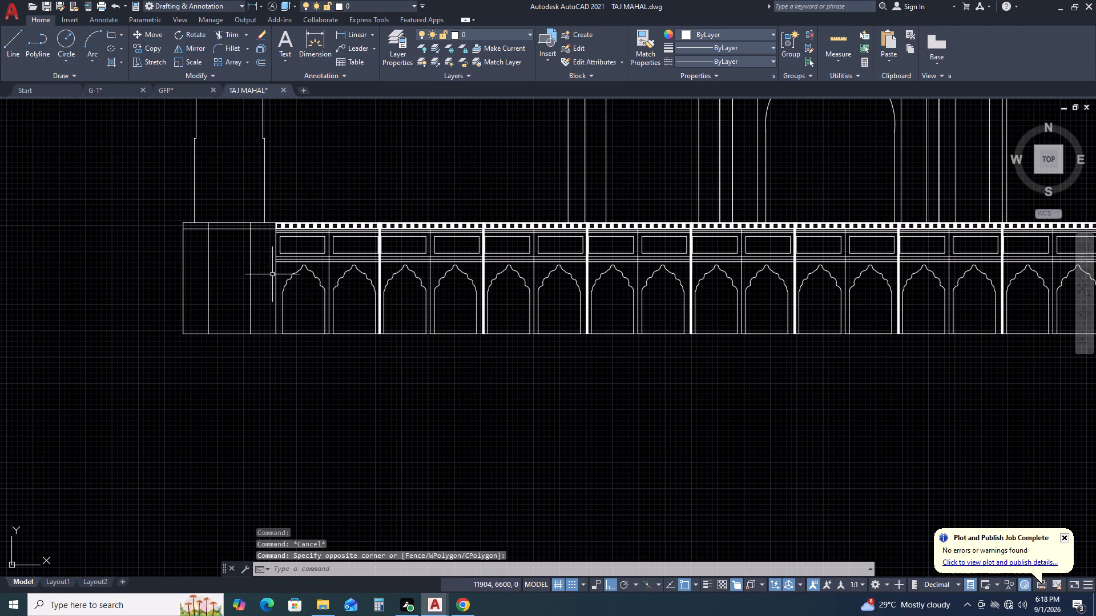
{"action": "left_click", "coordinate": [278, 275]}
{"action": "left_click", "coordinate": [268, 272]}
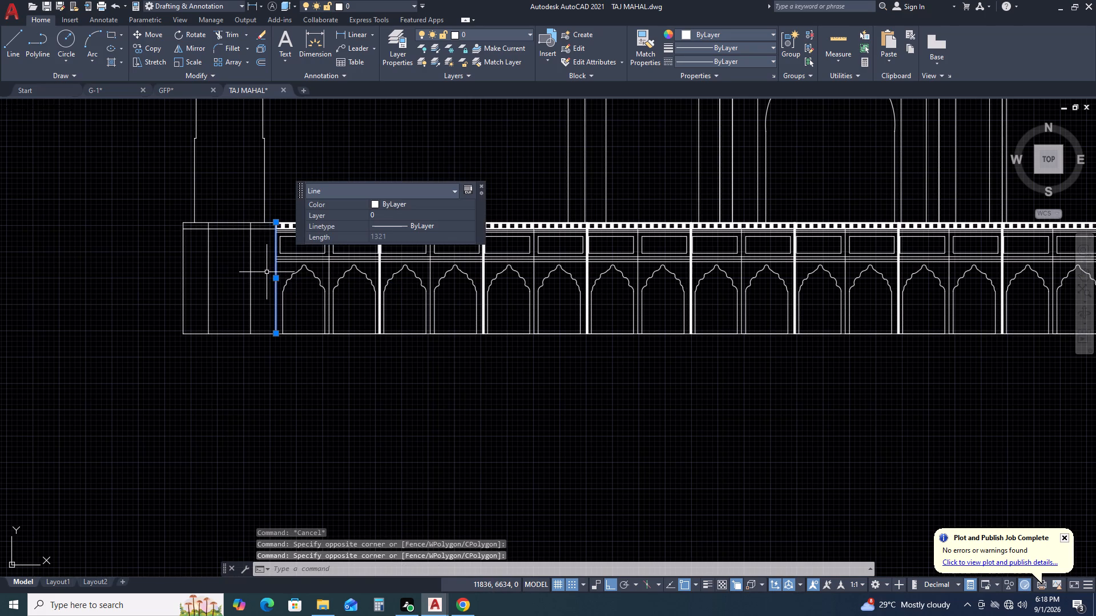
{"action": "key", "text": "Delete"}
Draw a vertical polyline at the plinth's left end, from the underside of the checkered band down to the bottom line.
{"action": "type", "text": "PL"}
{"action": "key", "text": "space"}
{"action": "scroll", "coordinate": [284, 228], "scroll_direction": "up", "scroll_amount": 3}
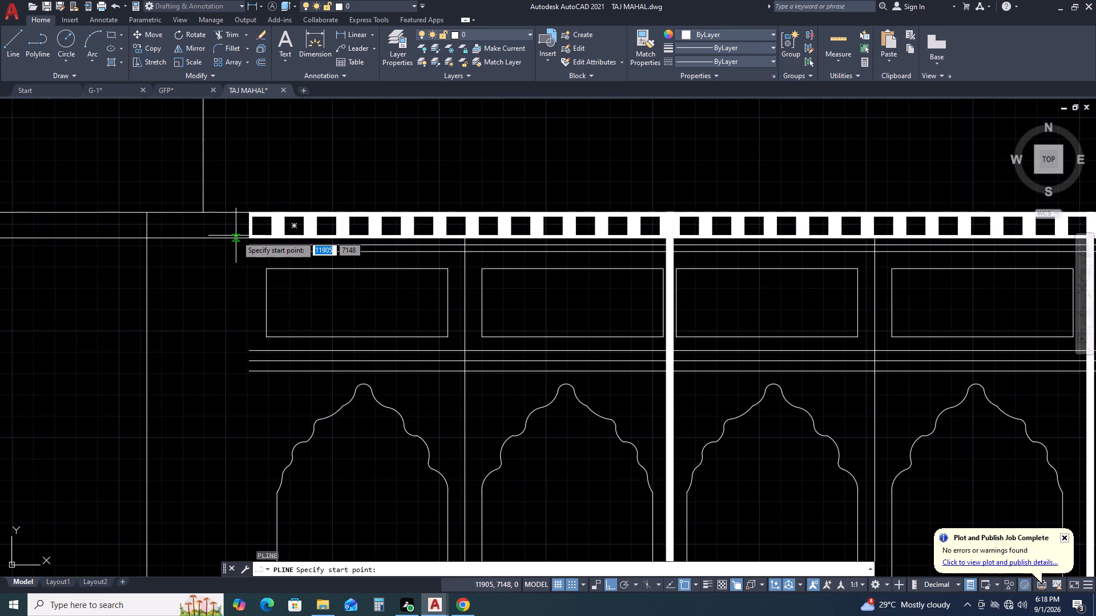
{"action": "left_click", "coordinate": [248, 237]}
{"action": "scroll", "coordinate": [251, 242], "scroll_direction": "down", "scroll_amount": 3}
{"action": "scroll", "coordinate": [245, 346], "scroll_direction": "up", "scroll_amount": 2}
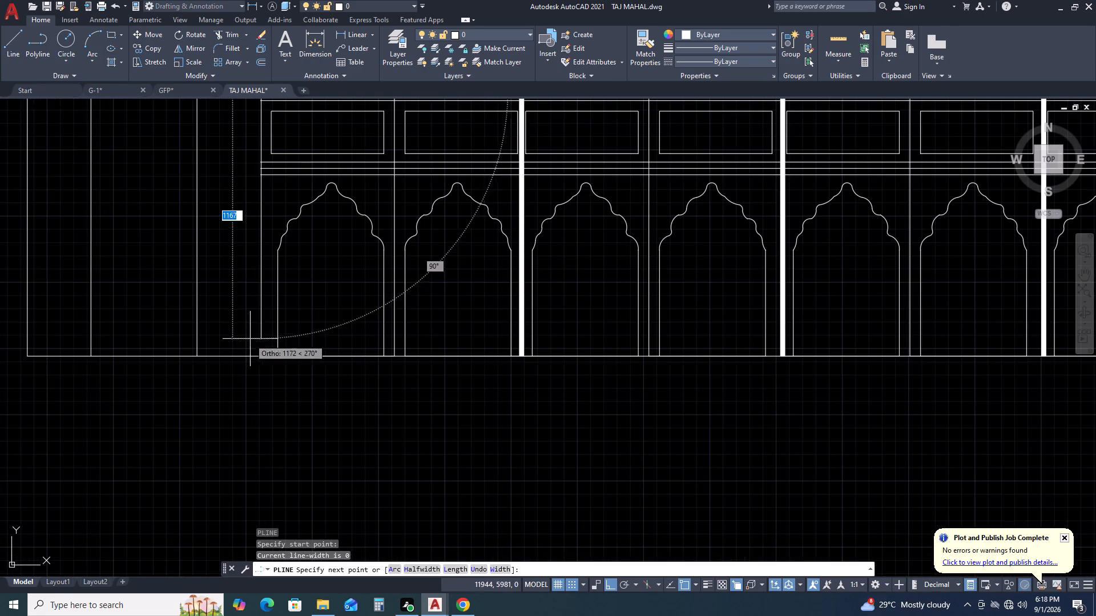
{"action": "left_click", "coordinate": [259, 358]}
{"action": "key", "text": "Escape"}
{"action": "scroll", "coordinate": [301, 262], "scroll_direction": "down", "scroll_amount": 1}
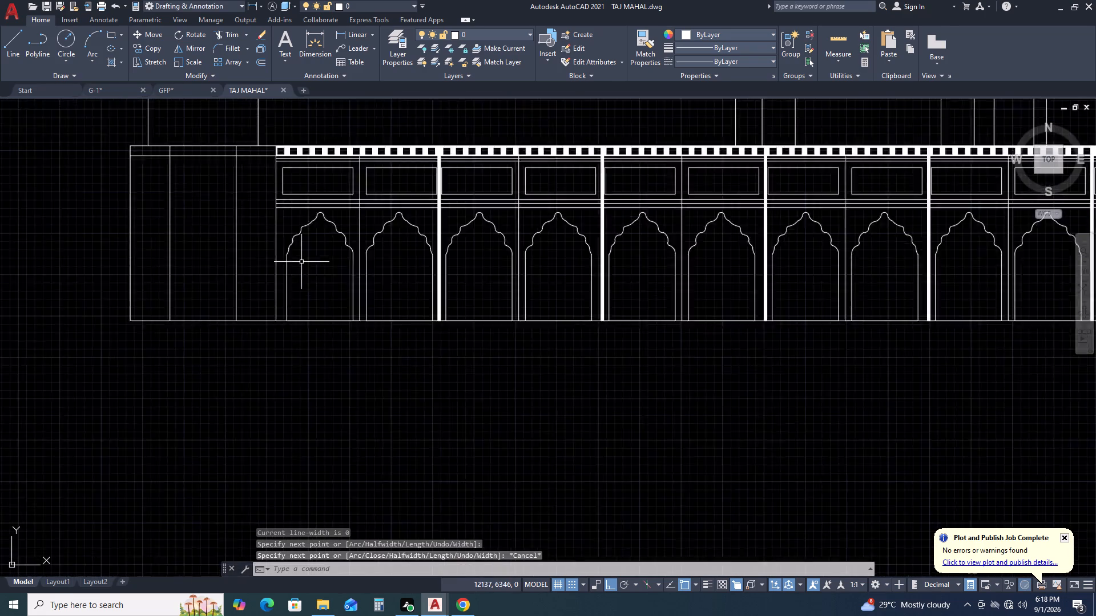
Match the properties of the thick post between the second and third arches onto the new polyline at the left end.
{"action": "scroll", "coordinate": [302, 262], "scroll_direction": "down", "scroll_amount": 1}
{"action": "middle_click_drag", "start_coordinate": [331, 296], "coordinate": [364, 348]}
{"action": "type", "text": "MA"}
{"action": "key", "text": "space"}
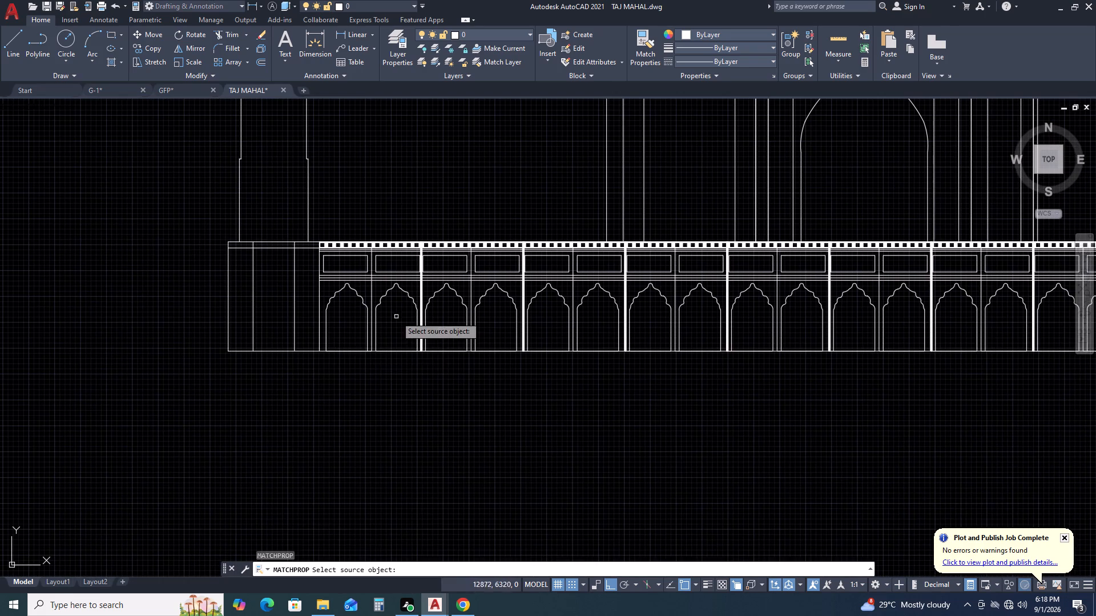
{"action": "scroll", "coordinate": [404, 309], "scroll_direction": "up", "scroll_amount": 2}
{"action": "left_click", "coordinate": [446, 248]}
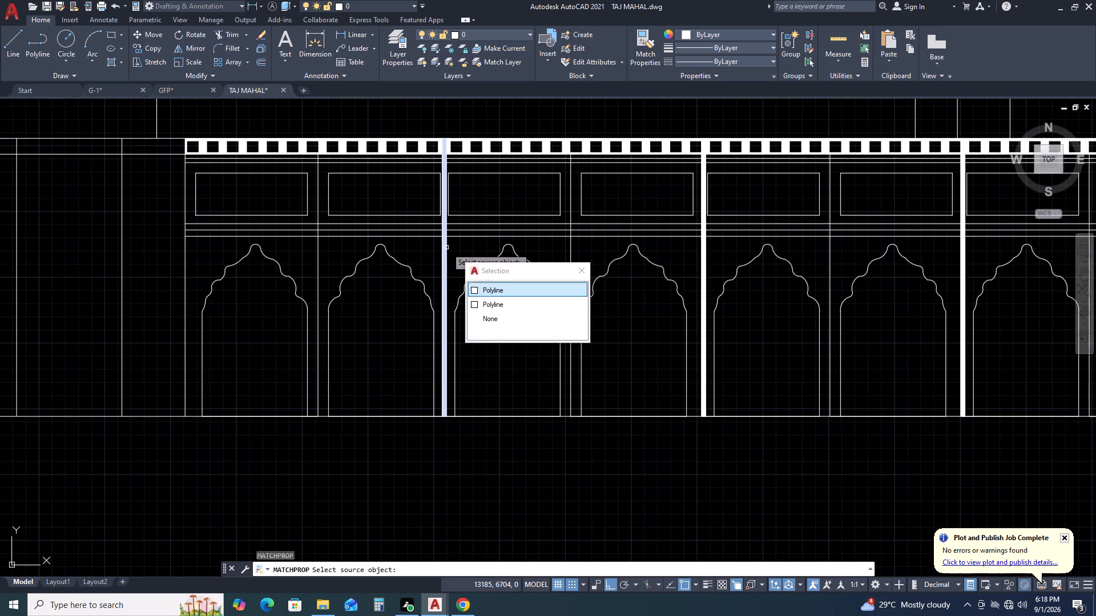
{"action": "left_click", "coordinate": [184, 249]}
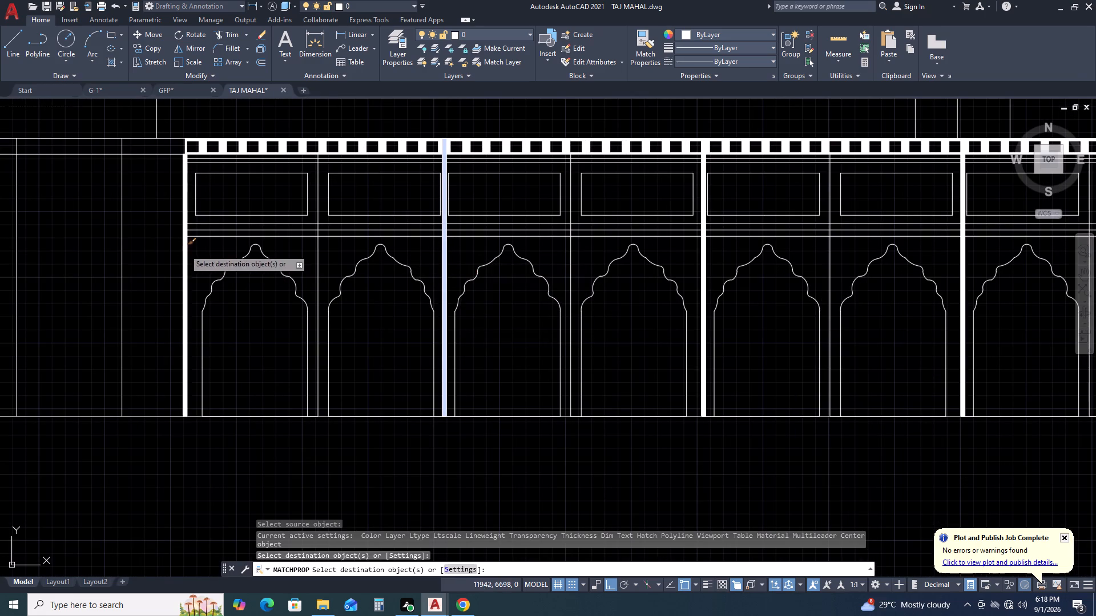
{"action": "key", "text": "Escape"}
Erase one of the overlapping thick polylines forming the post between the second and third arches.
{"action": "left_click", "coordinate": [442, 249]}
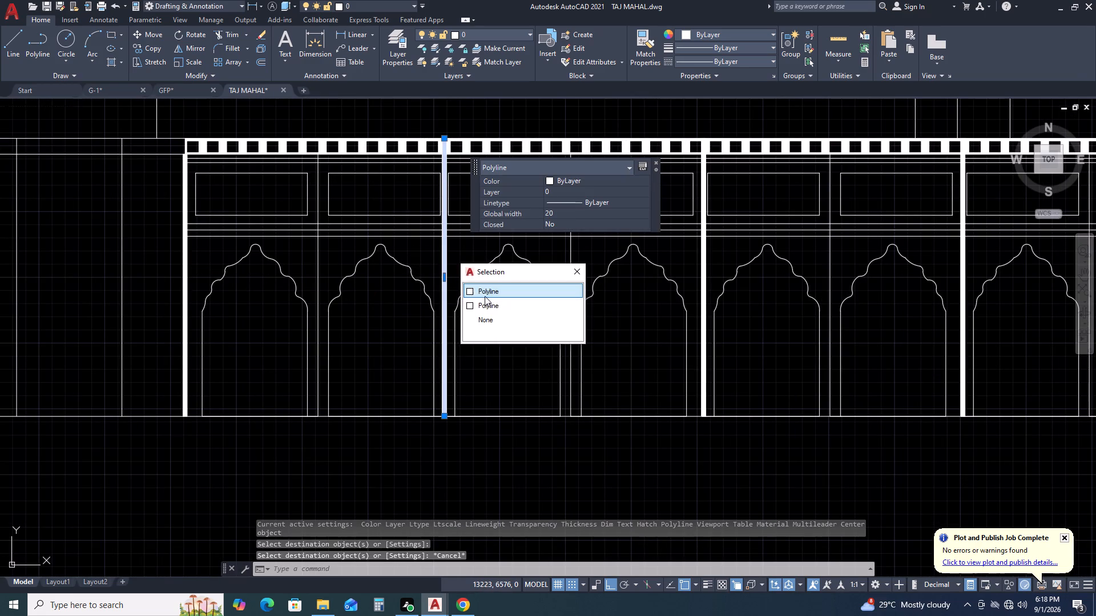
{"action": "left_click", "coordinate": [490, 293]}
{"action": "key", "text": "Delete"}
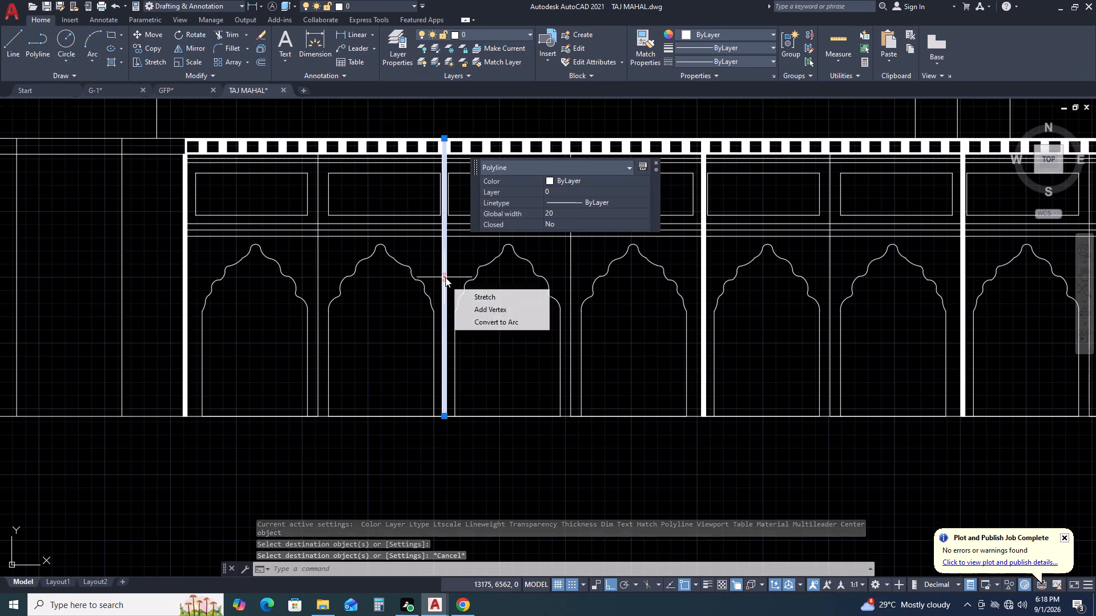
{"action": "key", "text": "Delete"}
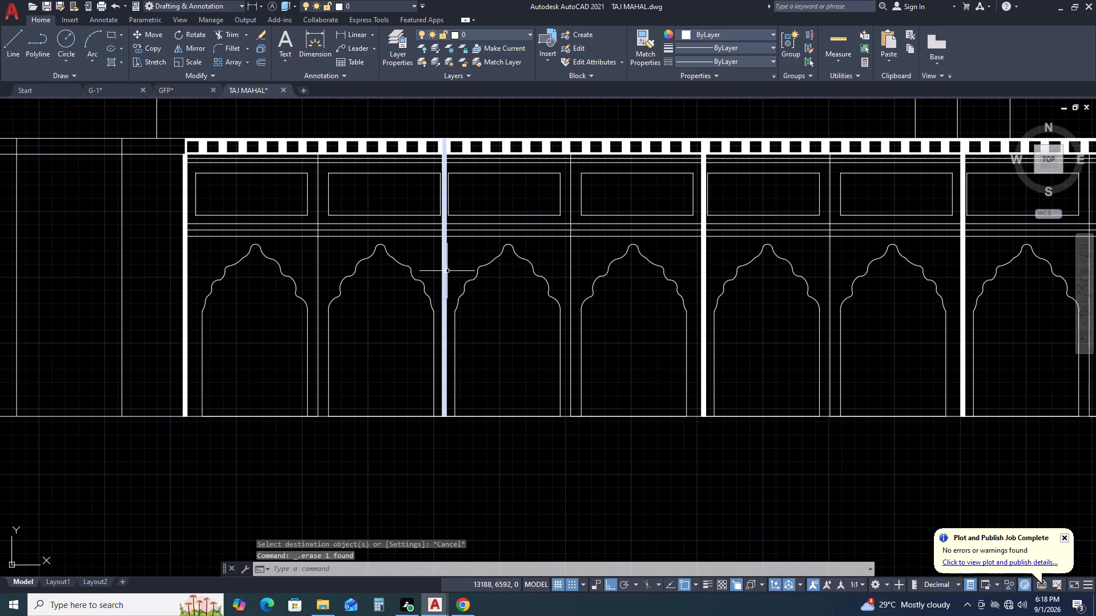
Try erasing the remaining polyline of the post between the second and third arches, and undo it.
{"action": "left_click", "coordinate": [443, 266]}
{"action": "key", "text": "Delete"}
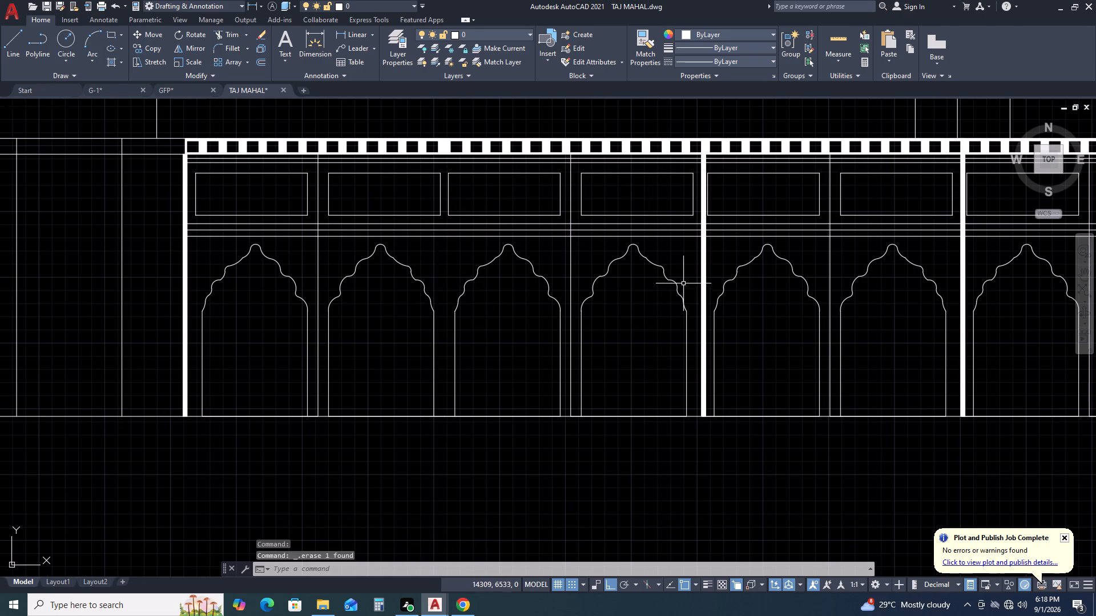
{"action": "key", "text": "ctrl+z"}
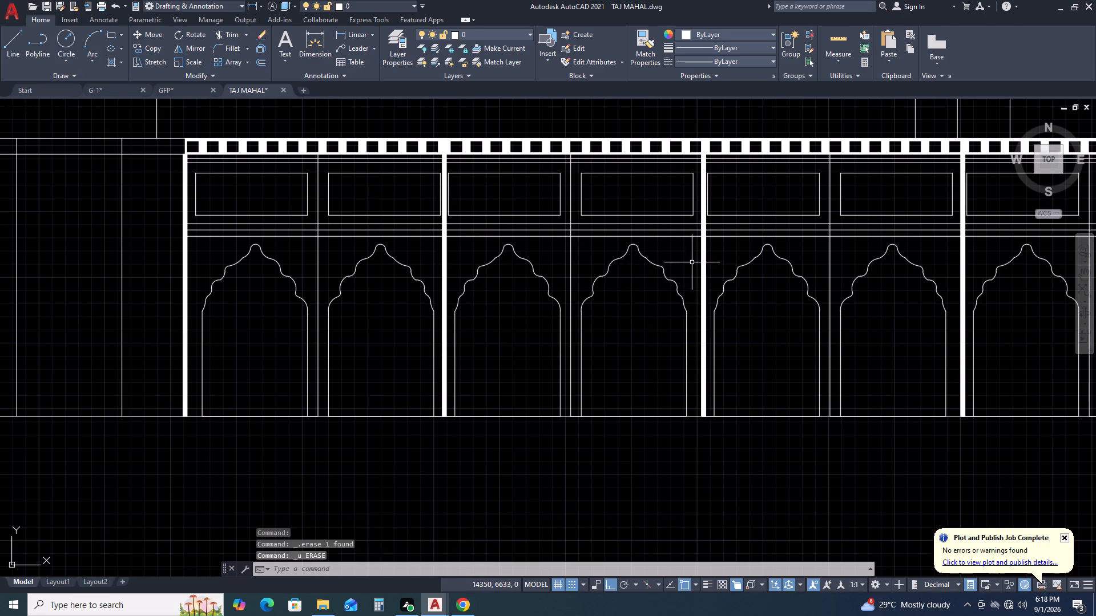
Erase one of the overlapping thick polylines forming the post between the fourth and fifth arches.
{"action": "left_click", "coordinate": [702, 258]}
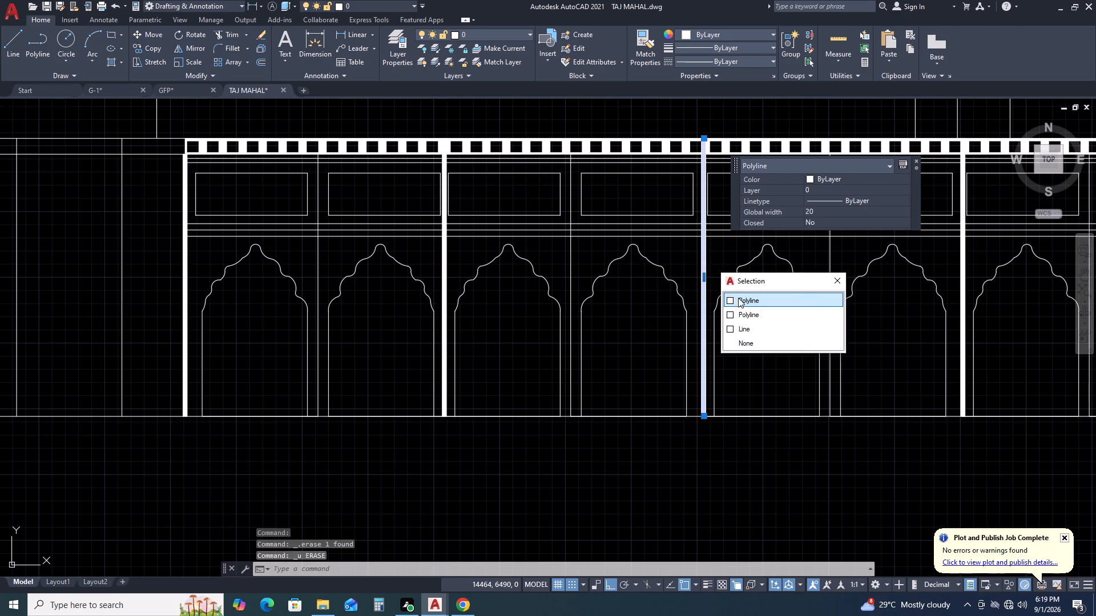
{"action": "left_click", "coordinate": [738, 298]}
{"action": "key", "text": "Delete"}
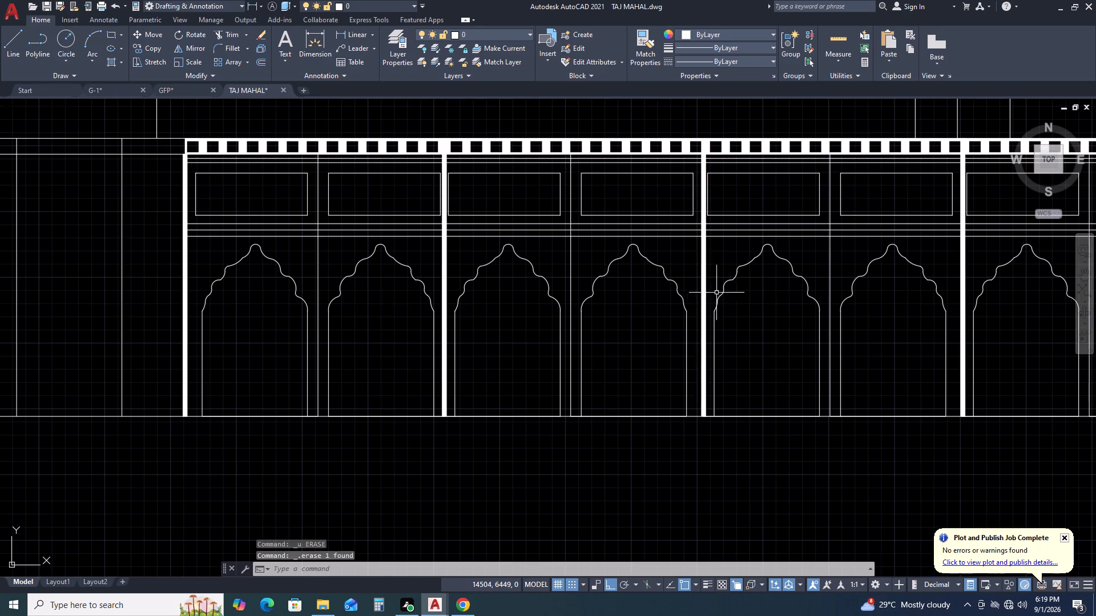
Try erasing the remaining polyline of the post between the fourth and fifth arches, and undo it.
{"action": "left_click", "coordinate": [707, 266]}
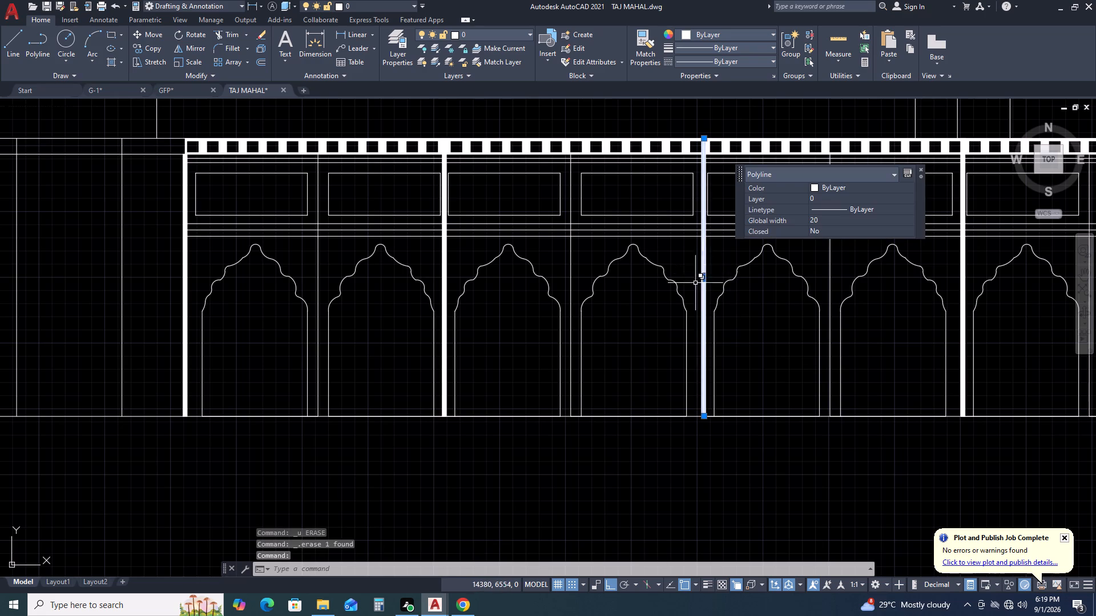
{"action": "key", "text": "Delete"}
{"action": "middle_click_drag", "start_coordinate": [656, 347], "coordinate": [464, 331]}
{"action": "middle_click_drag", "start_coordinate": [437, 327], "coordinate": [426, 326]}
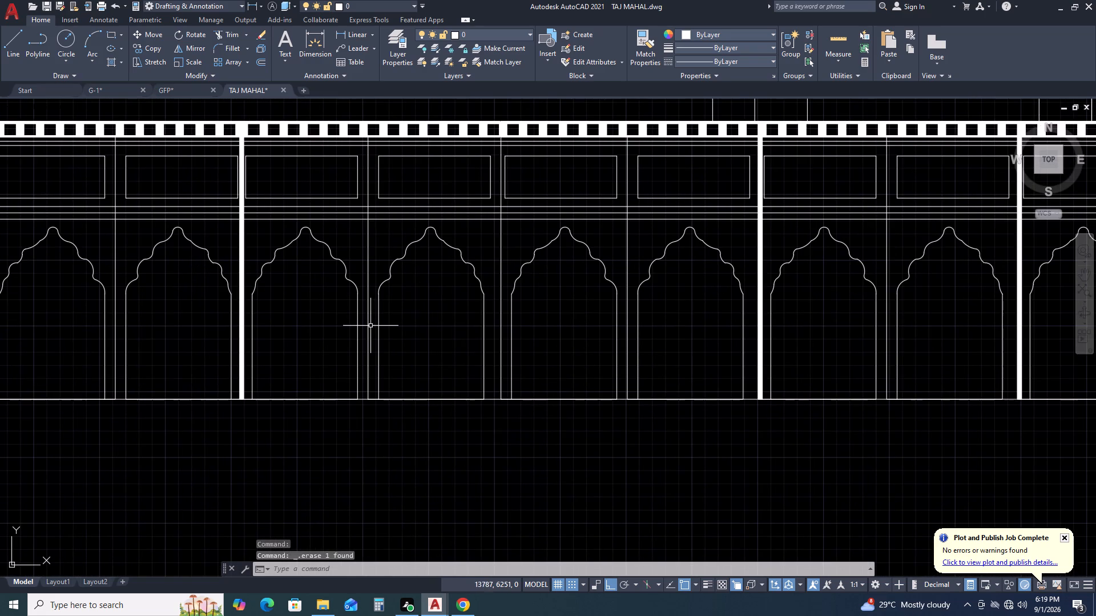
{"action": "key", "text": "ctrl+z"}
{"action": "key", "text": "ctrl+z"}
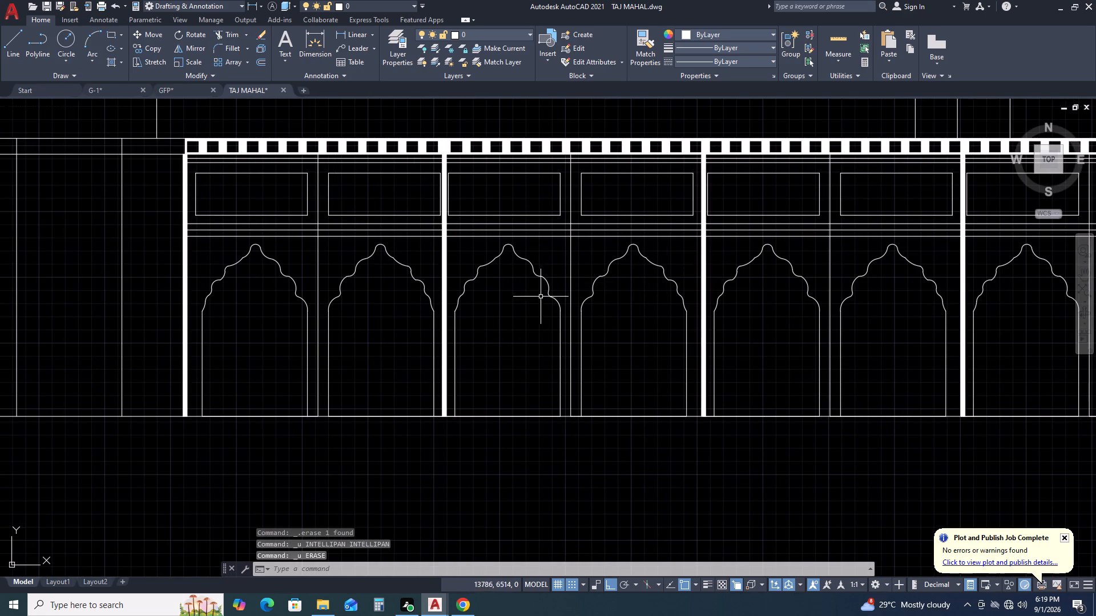
Erase one overlapping thick polyline from each of the three posts following the sixth, eighth and tenth arches.
{"action": "scroll", "coordinate": [622, 269], "scroll_direction": "down", "scroll_amount": 1}
{"action": "middle_click_drag", "start_coordinate": [855, 262], "coordinate": [641, 243]}
{"action": "middle_click_drag", "start_coordinate": [630, 243], "coordinate": [613, 243]}
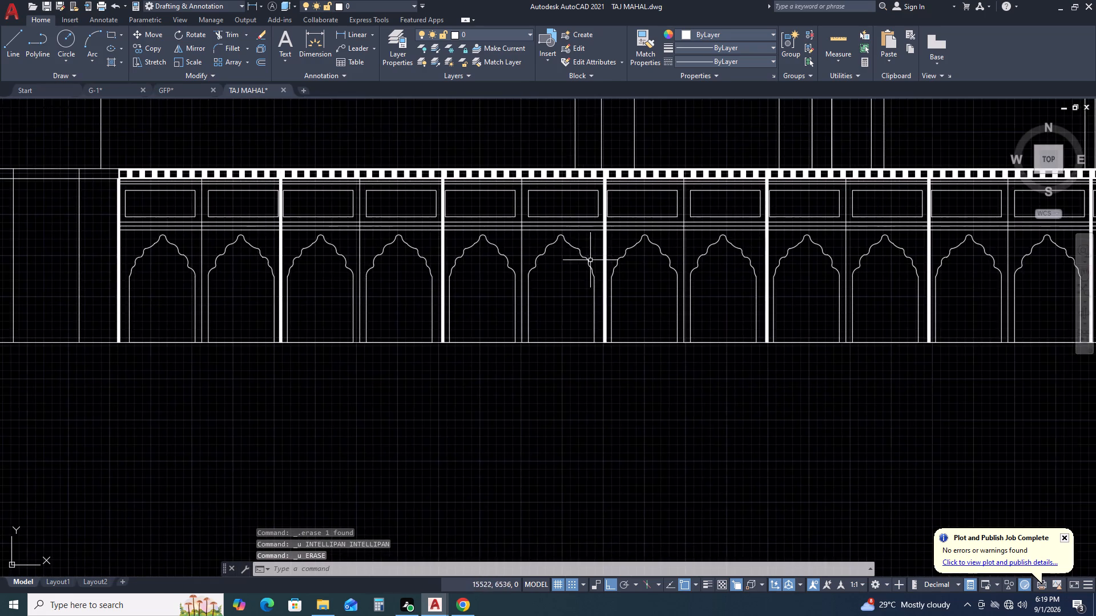
{"action": "scroll", "coordinate": [614, 250], "scroll_direction": "up", "scroll_amount": 1}
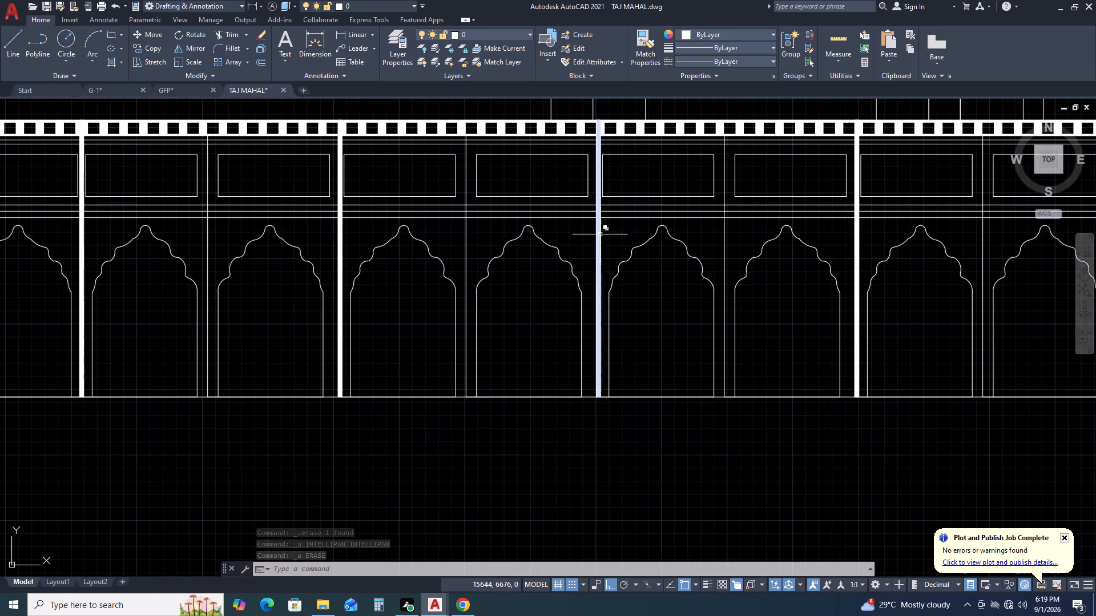
{"action": "left_click", "coordinate": [600, 234]}
{"action": "left_click", "coordinate": [656, 281]}
{"action": "middle_click_drag", "start_coordinate": [671, 305], "coordinate": [465, 318]}
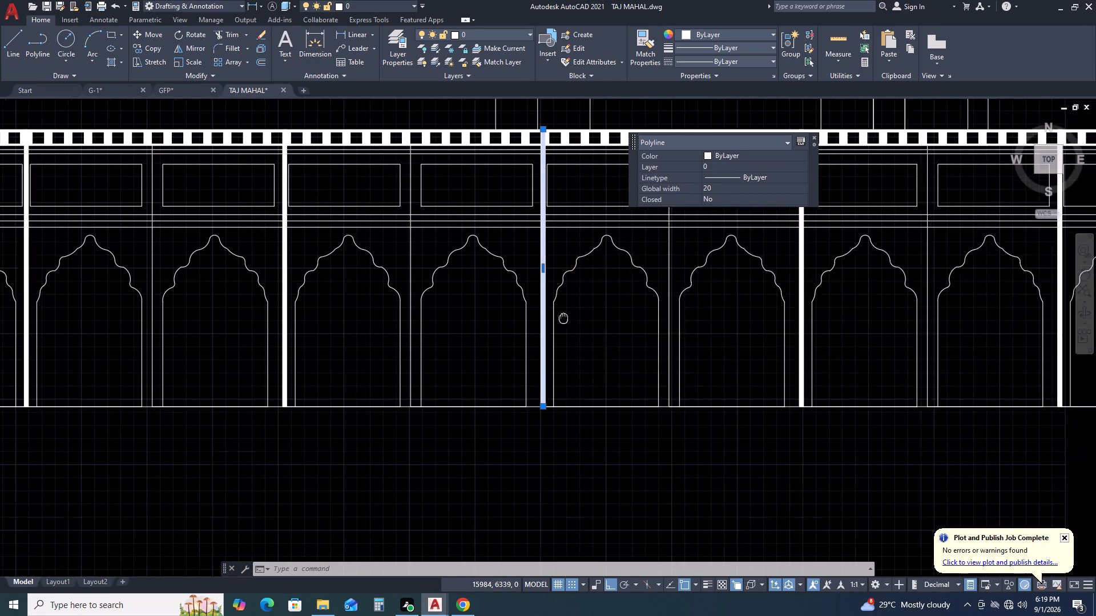
{"action": "middle_click_drag", "start_coordinate": [465, 318], "coordinate": [402, 317]}
{"action": "left_click", "coordinate": [589, 240]}
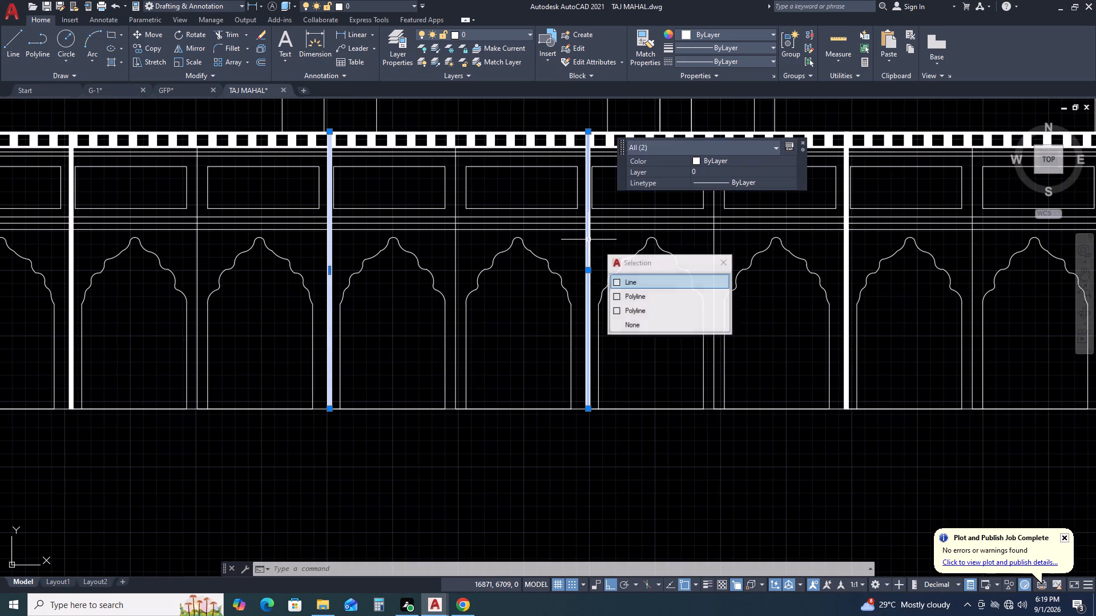
{"action": "left_click", "coordinate": [634, 294]}
{"action": "middle_click_drag", "start_coordinate": [701, 322], "coordinate": [614, 338]}
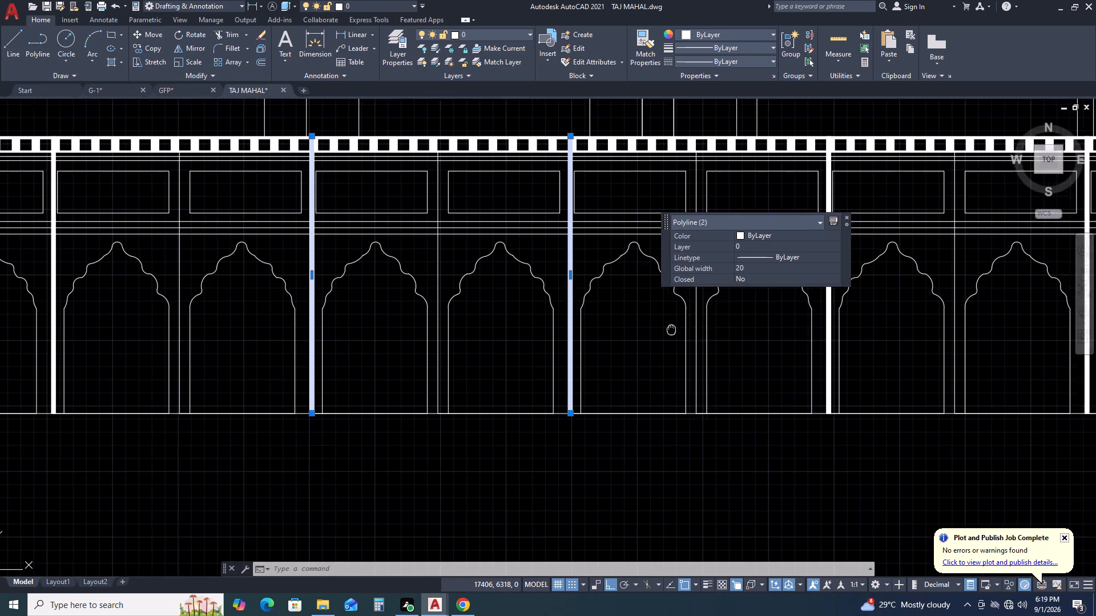
{"action": "middle_click_drag", "start_coordinate": [614, 338], "coordinate": [255, 338]}
{"action": "middle_click", "coordinate": [251, 337]}
{"action": "left_click", "coordinate": [401, 261]}
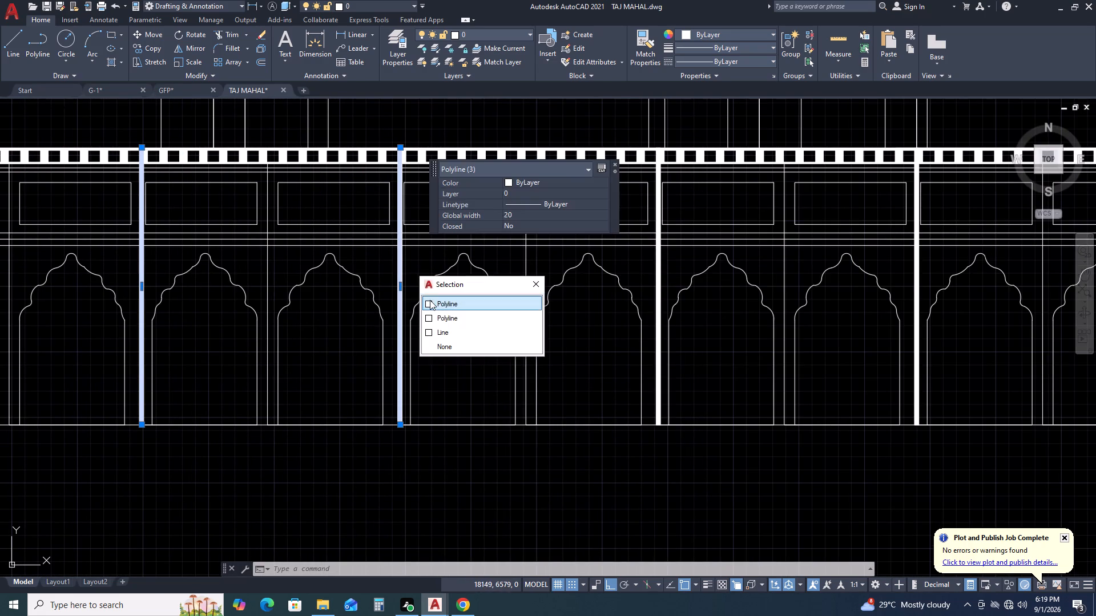
{"action": "left_click", "coordinate": [460, 306]}
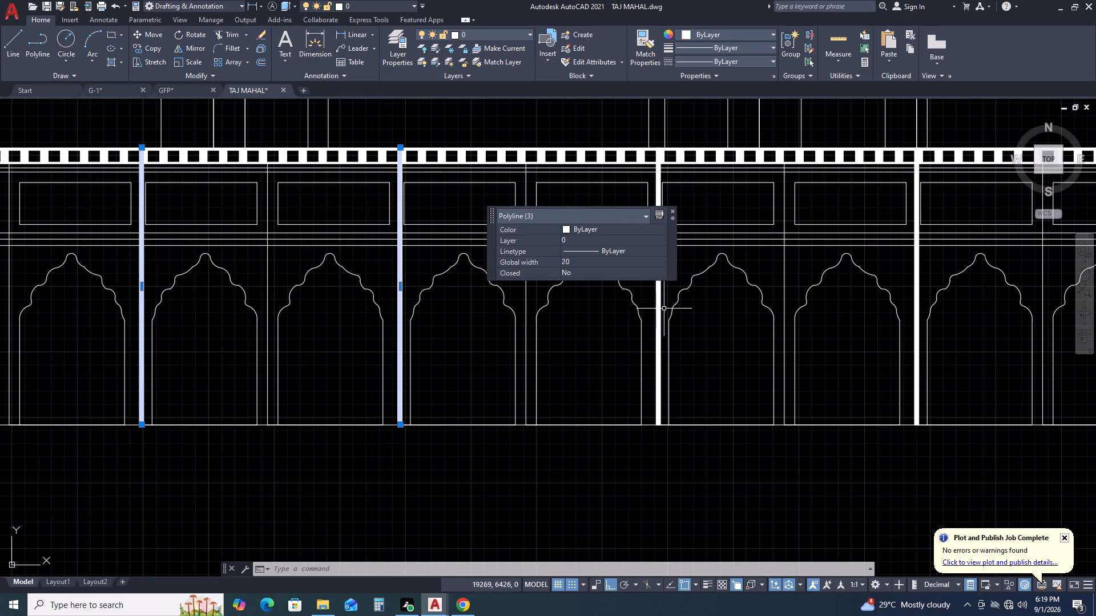
{"action": "left_click", "coordinate": [658, 297]}
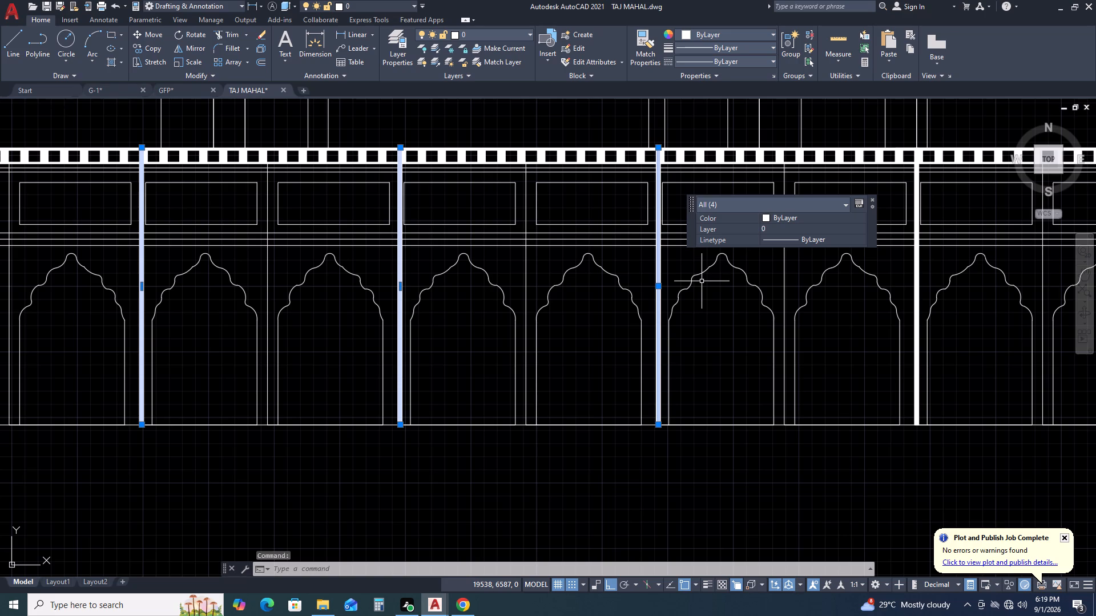
{"action": "left_click", "coordinate": [688, 259], "text": "shift"}
{"action": "left_click", "coordinate": [648, 271], "text": "shift"}
{"action": "scroll", "coordinate": [640, 305], "scroll_direction": "up", "scroll_amount": 1}
{"action": "middle_click_drag", "start_coordinate": [643, 304], "coordinate": [583, 301]}
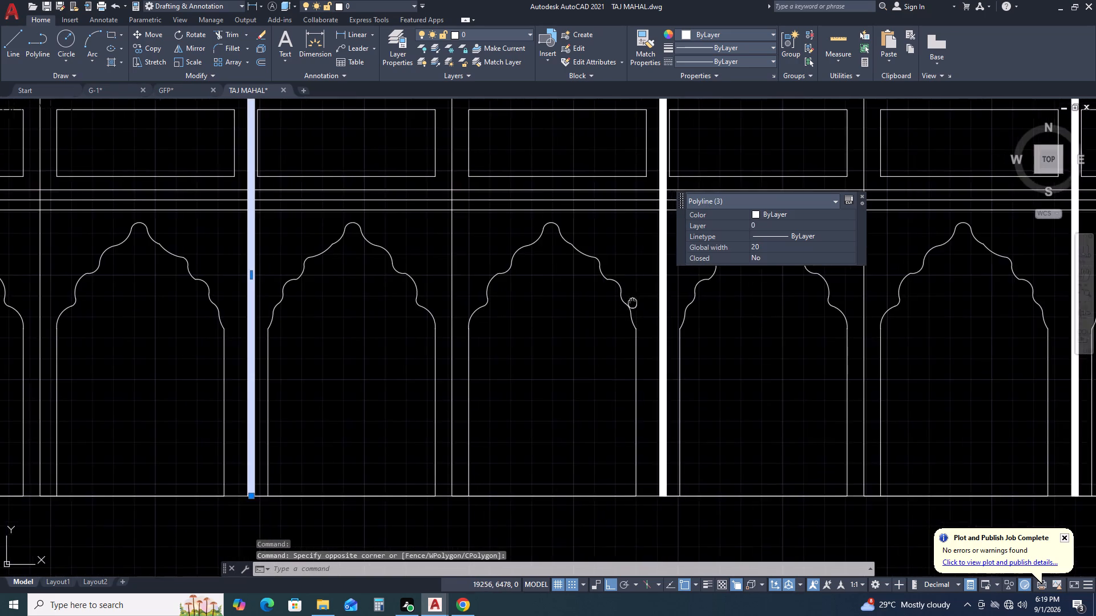
{"action": "middle_click_drag", "start_coordinate": [583, 301], "coordinate": [484, 301]}
{"action": "scroll", "coordinate": [607, 327], "scroll_direction": "down", "scroll_amount": 3}
{"action": "key", "text": "Delete"}
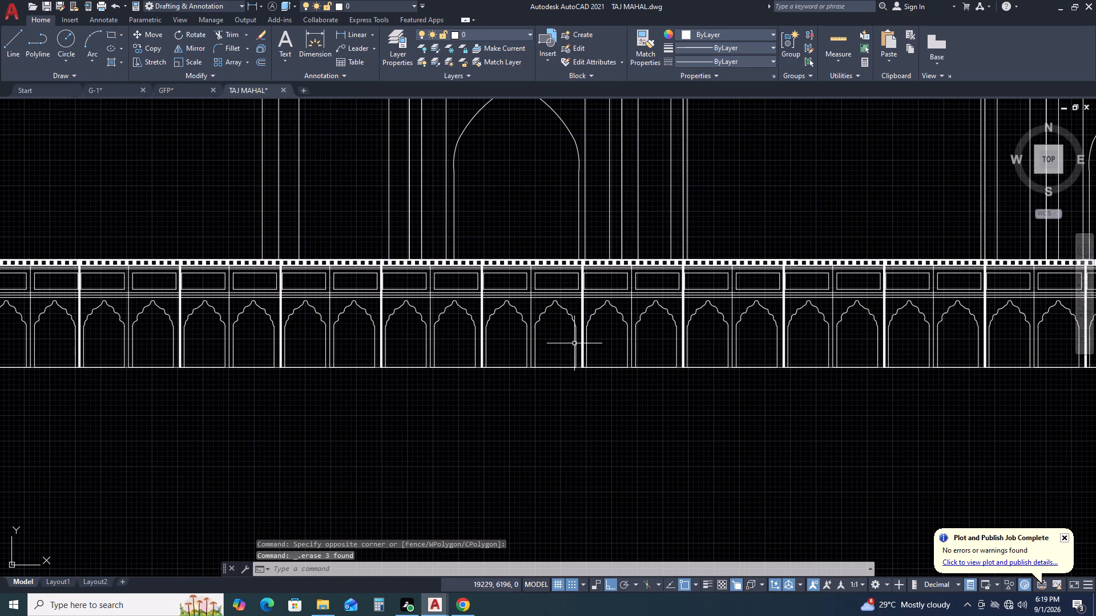
Erase one overlapping thick polyline from each of the two posts following the fourteenth and sixteenth arches.
{"action": "left_click", "coordinate": [682, 304]}
{"action": "left_click", "coordinate": [734, 348]}
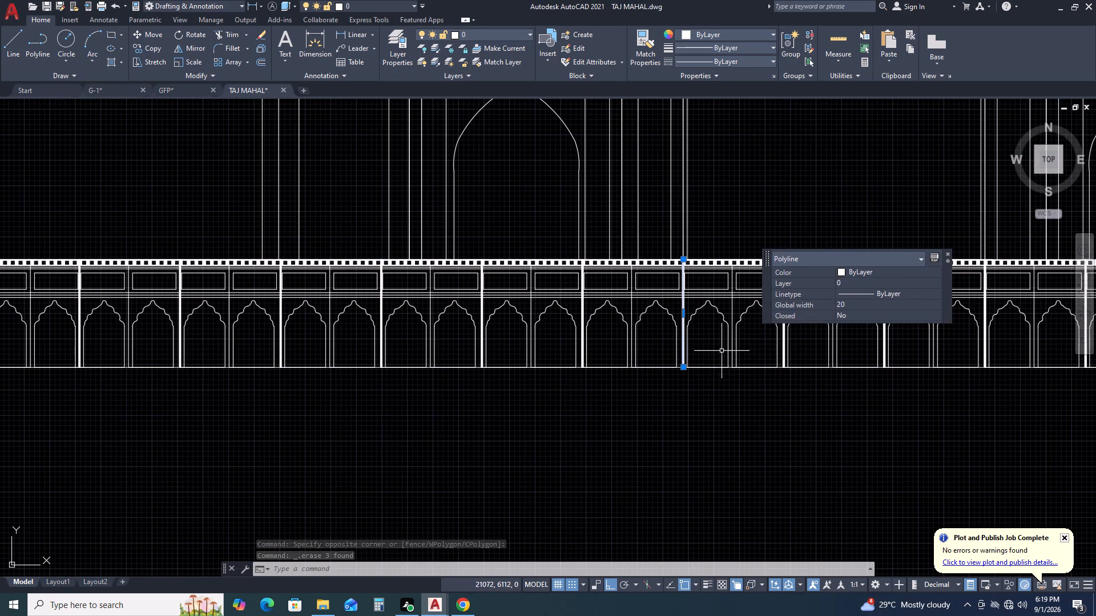
{"action": "key", "text": "Delete"}
{"action": "left_click", "coordinate": [782, 307]}
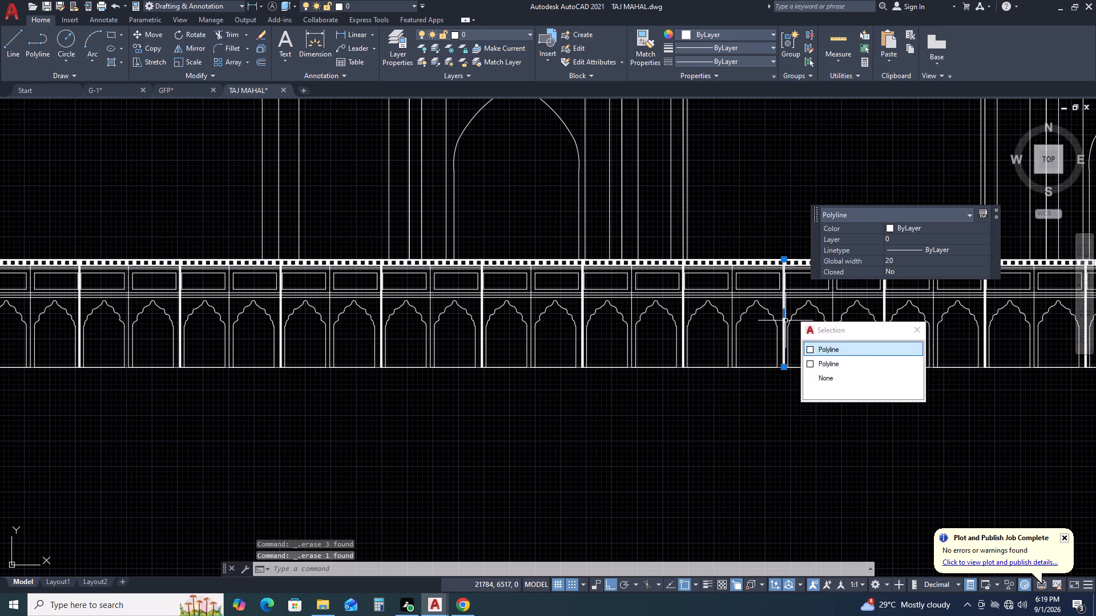
{"action": "left_click", "coordinate": [816, 349]}
{"action": "key", "text": "Delete"}
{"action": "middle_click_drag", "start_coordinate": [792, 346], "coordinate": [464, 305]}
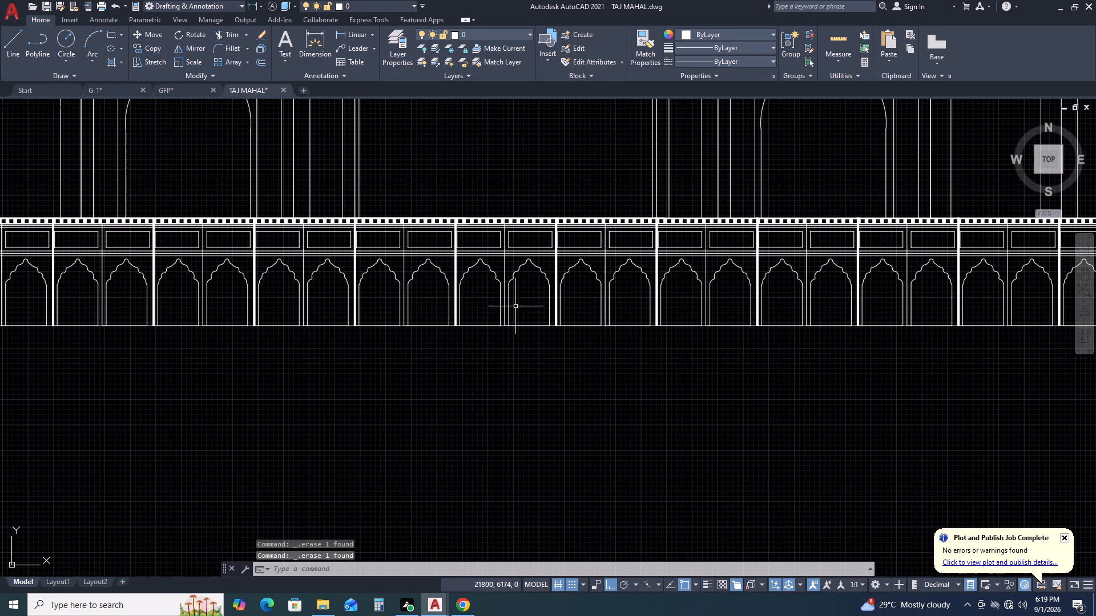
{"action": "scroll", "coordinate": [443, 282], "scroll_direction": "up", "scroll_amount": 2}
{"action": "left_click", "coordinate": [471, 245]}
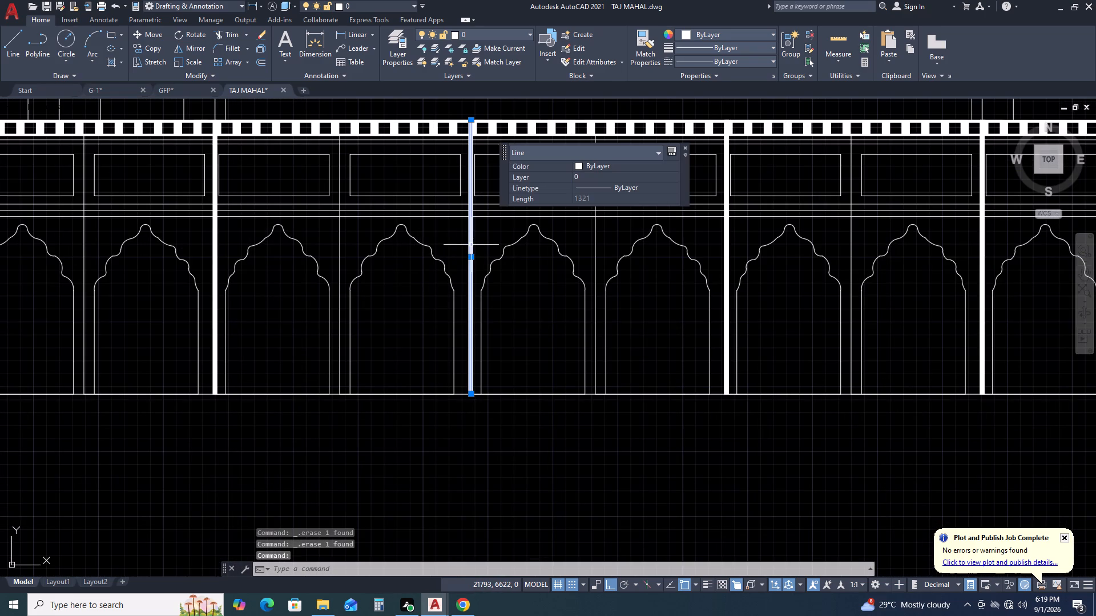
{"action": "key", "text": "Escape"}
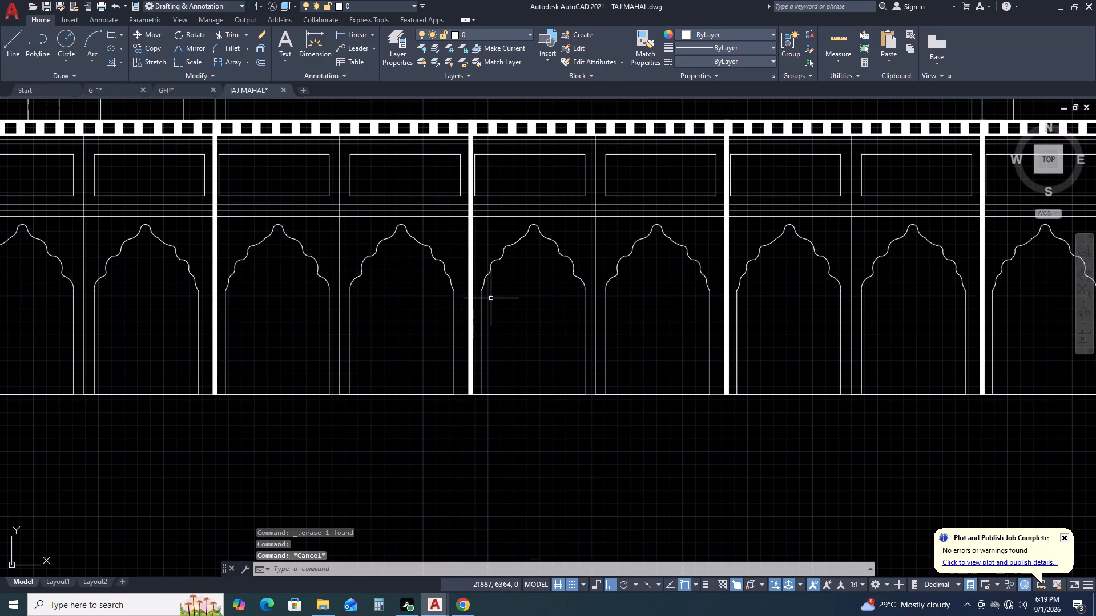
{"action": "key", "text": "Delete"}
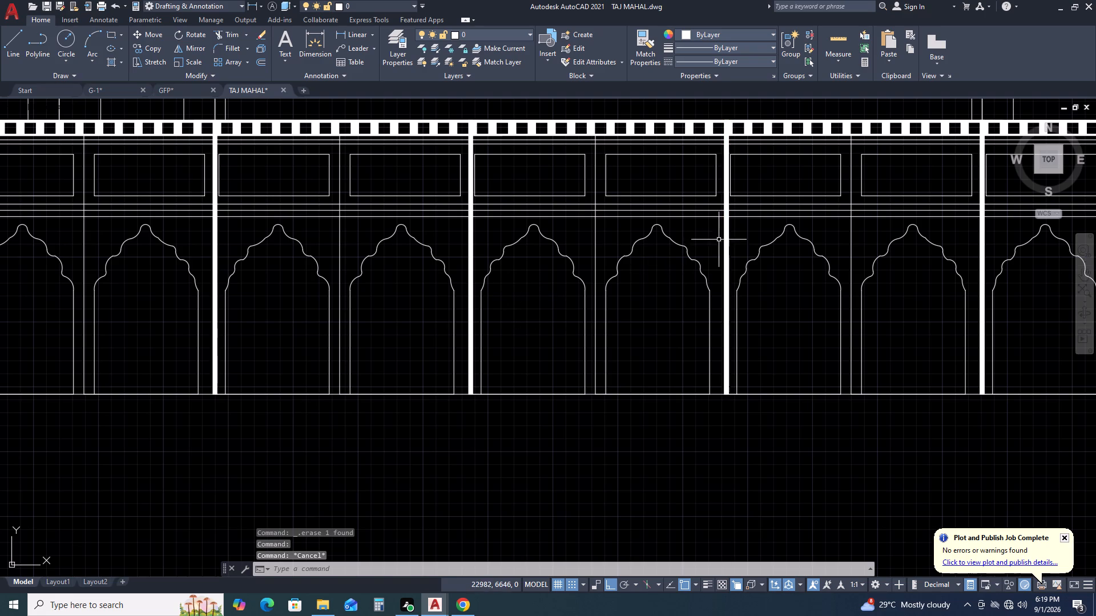
Erase one of the overlapping thick polylines from the next post, the ninth counted from the arcade's right end.
{"action": "left_click", "coordinate": [726, 235]}
{"action": "left_click", "coordinate": [760, 291]}
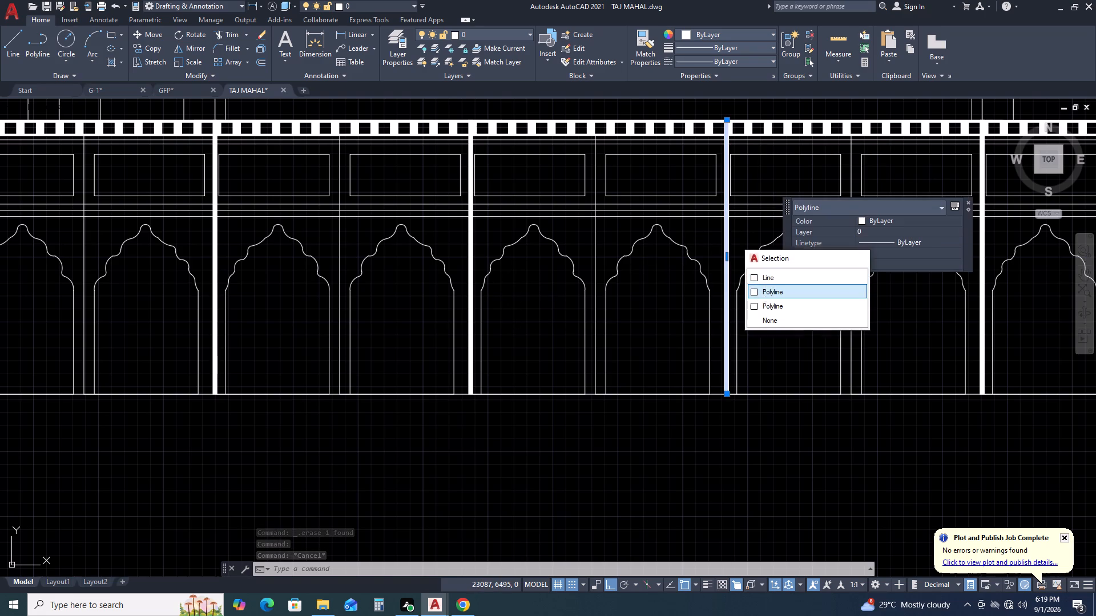
{"action": "key", "text": "Return"}
{"action": "left_click", "coordinate": [728, 253]}
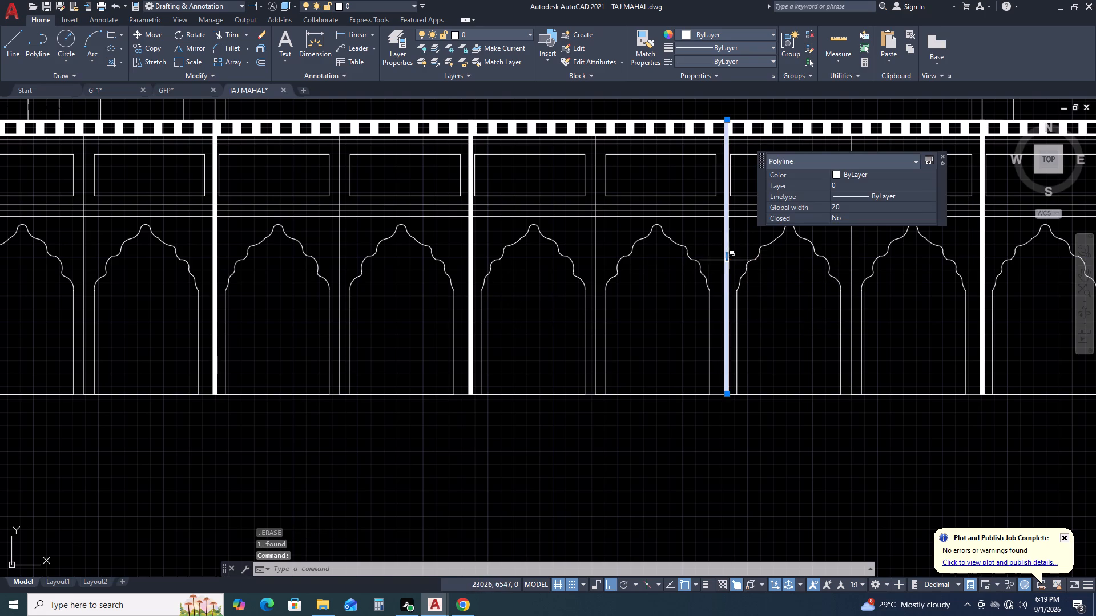
{"action": "key", "text": "Escape"}
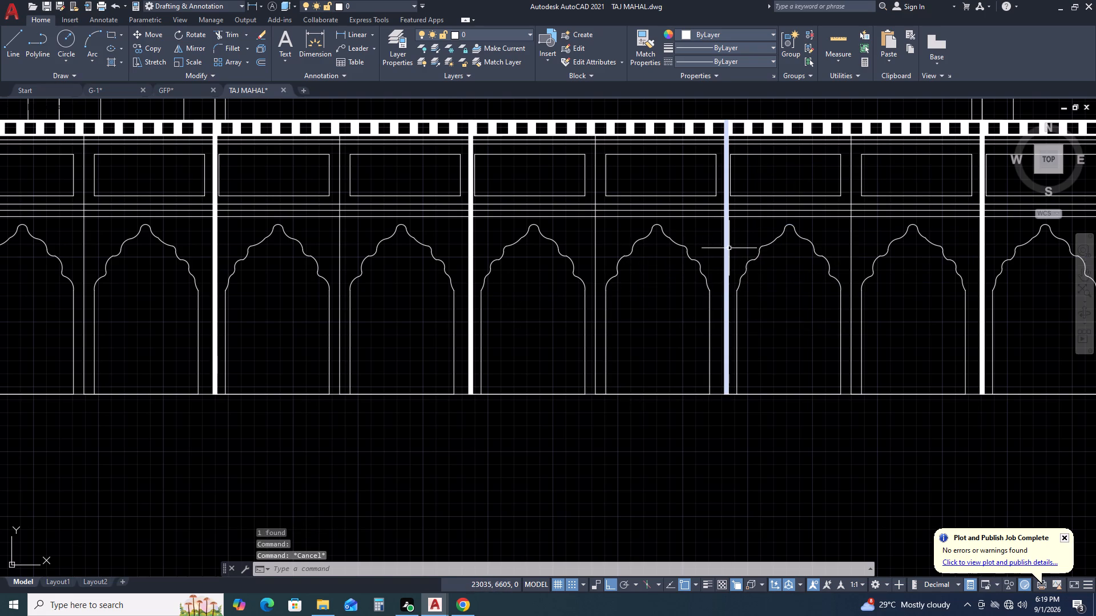
{"action": "left_click", "coordinate": [724, 248]}
{"action": "key", "text": "Escape"}
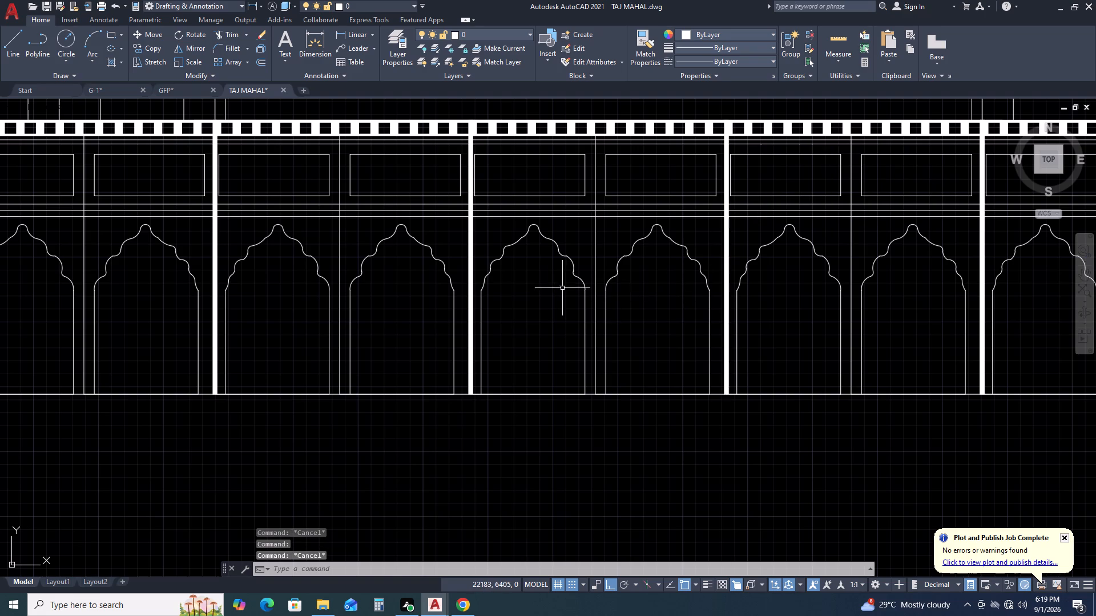
Erase the stacked line and one overlapping thick polyline from the eighth thick post counted from the arcade's right end.
{"action": "middle_click_drag", "start_coordinate": [582, 308], "coordinate": [263, 311]}
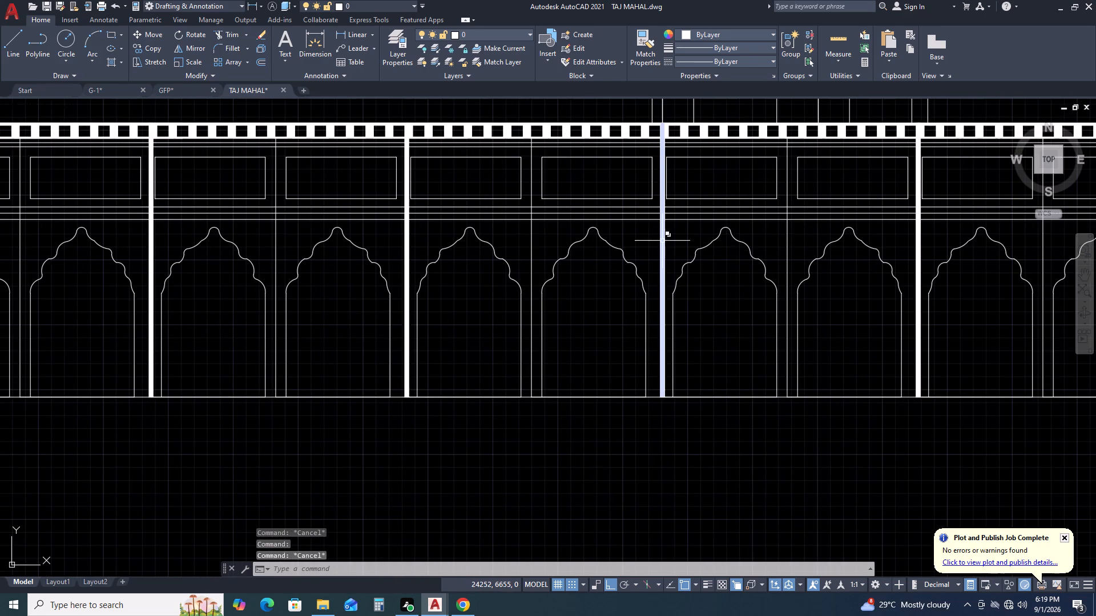
{"action": "left_click", "coordinate": [662, 241]}
{"action": "left_click", "coordinate": [703, 282]}
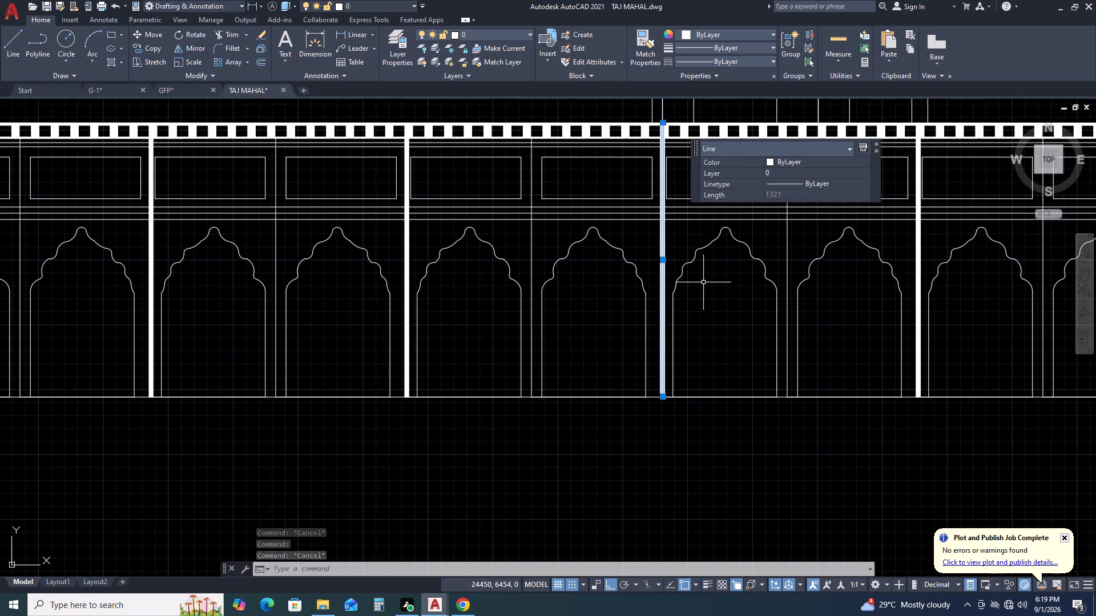
{"action": "key", "text": "Delete"}
{"action": "left_click", "coordinate": [664, 256]}
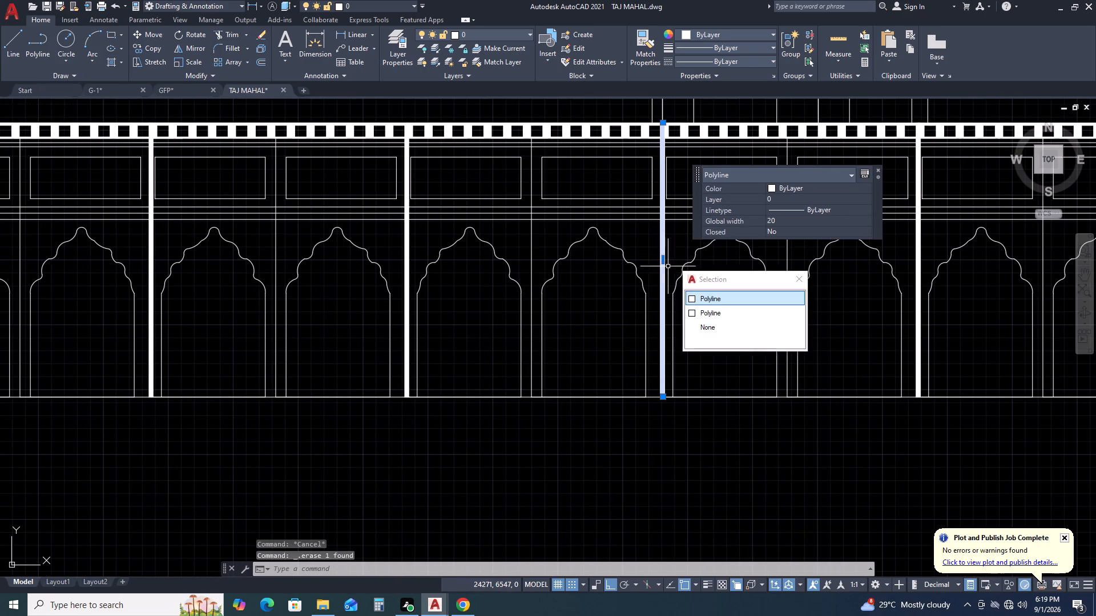
{"action": "left_click", "coordinate": [698, 294]}
{"action": "key", "text": "Delete"}
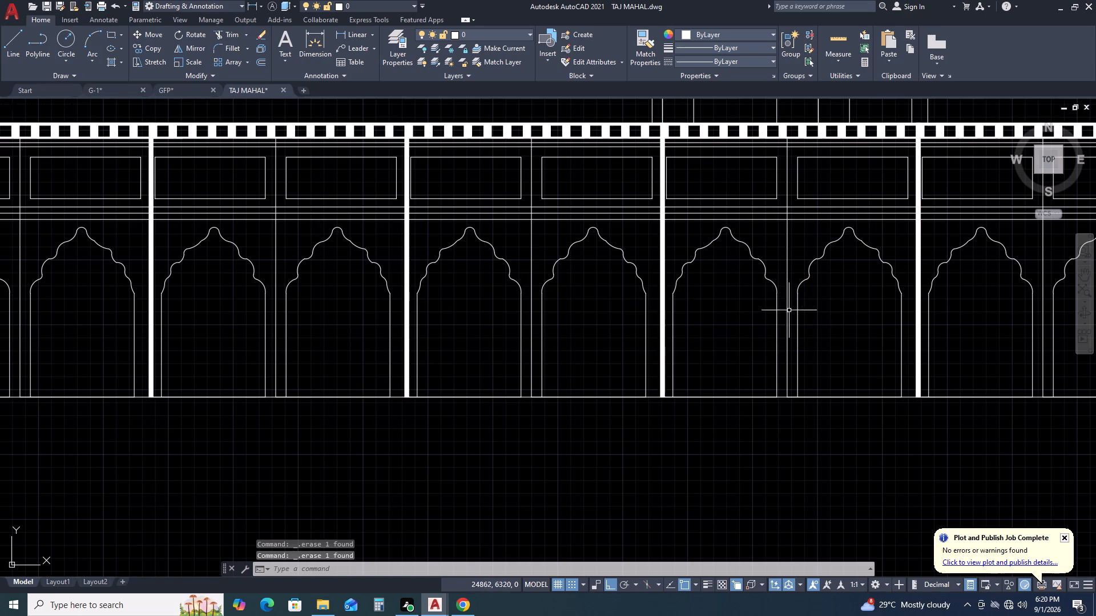
Erase one overlapping thick polyline from the seventh post and the stacked line from the sixth post, counted from the arcade's right end.
{"action": "middle_click_drag", "start_coordinate": [803, 330], "coordinate": [376, 351]}
{"action": "left_click", "coordinate": [488, 290]}
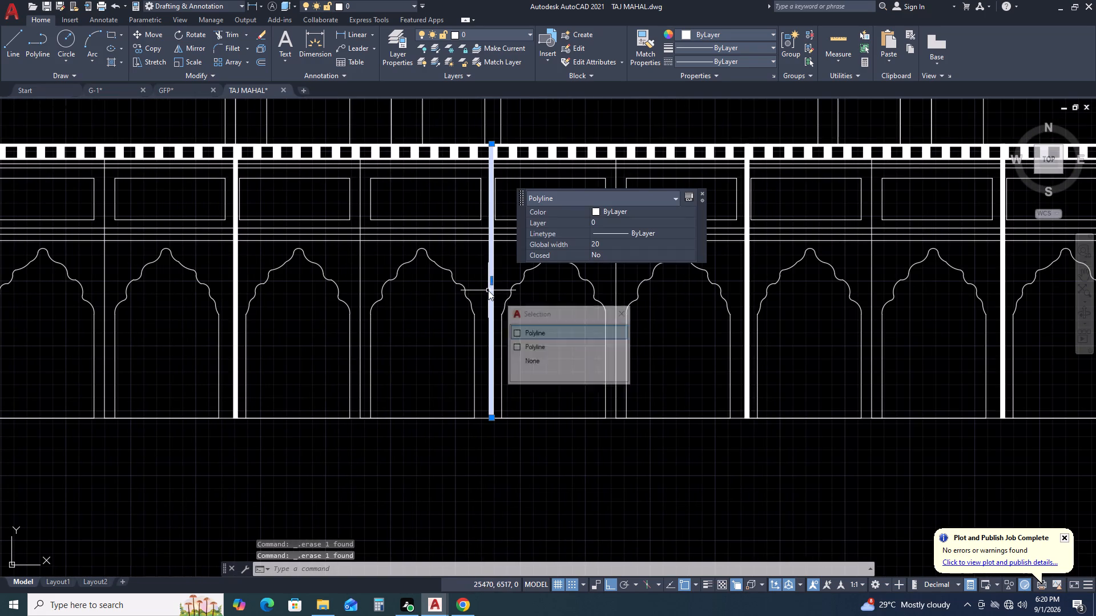
{"action": "left_click", "coordinate": [532, 330]}
{"action": "key", "text": "Delete"}
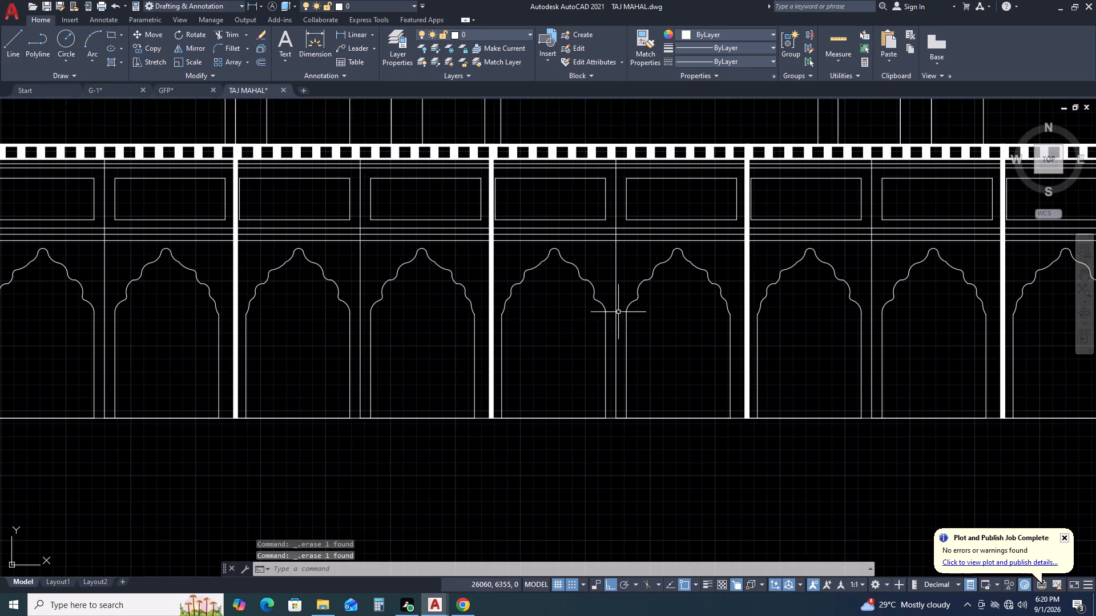
{"action": "left_click", "coordinate": [747, 268]}
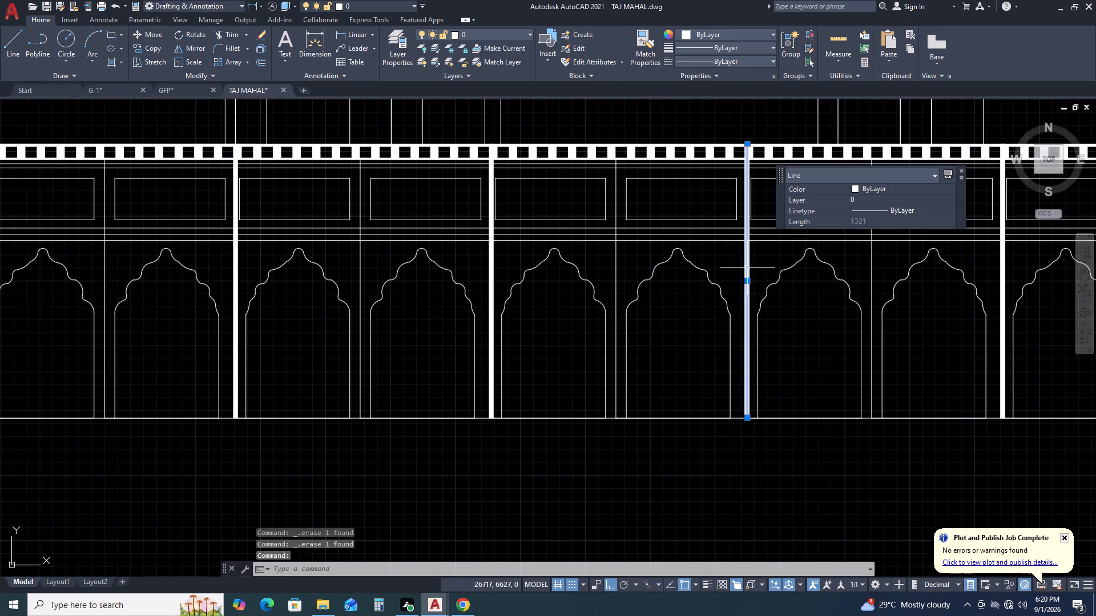
{"action": "key", "text": "Delete"}
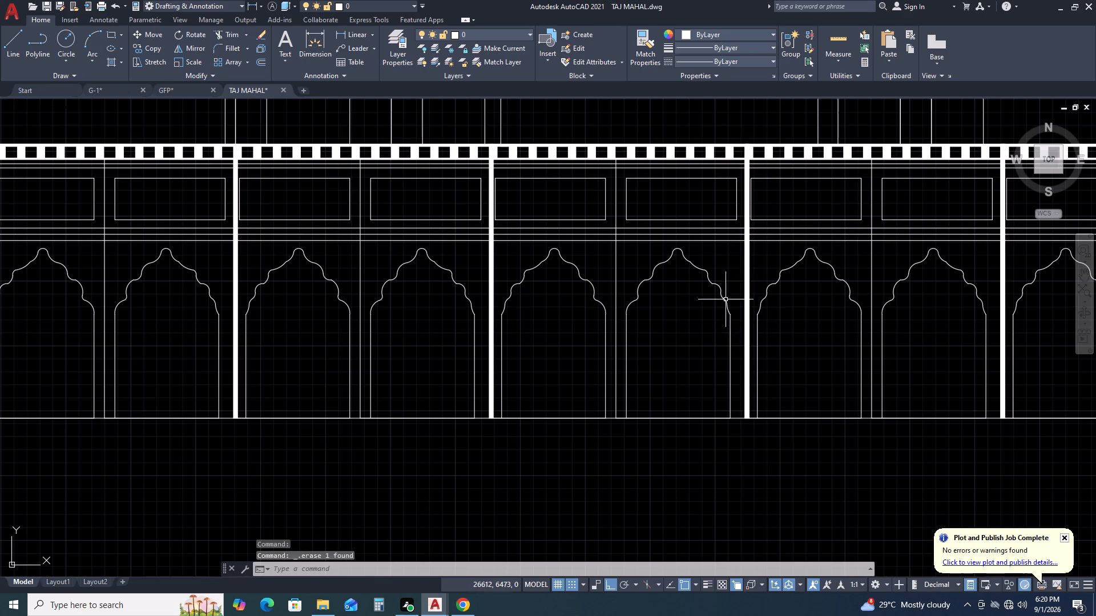
Erase one of the overlapping objects from the fifth thick post counted from the arcade's right end.
{"action": "scroll", "coordinate": [594, 250], "scroll_direction": "down", "scroll_amount": 3}
{"action": "scroll", "coordinate": [683, 289], "scroll_direction": "up", "scroll_amount": 4}
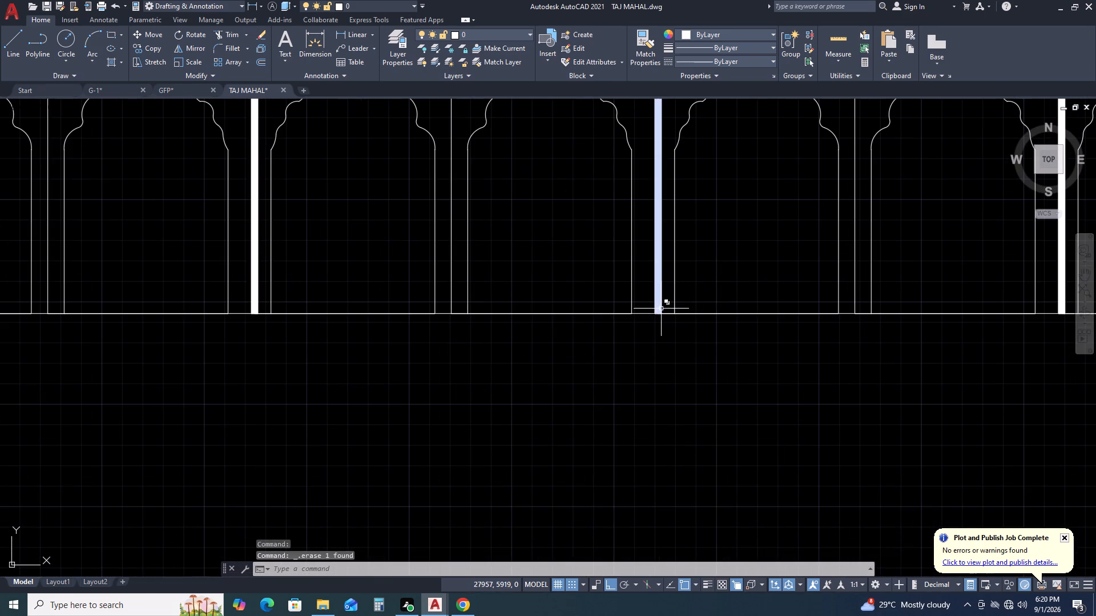
{"action": "left_click", "coordinate": [661, 309]}
{"action": "left_click", "coordinate": [707, 350]}
{"action": "key", "text": "Delete"}
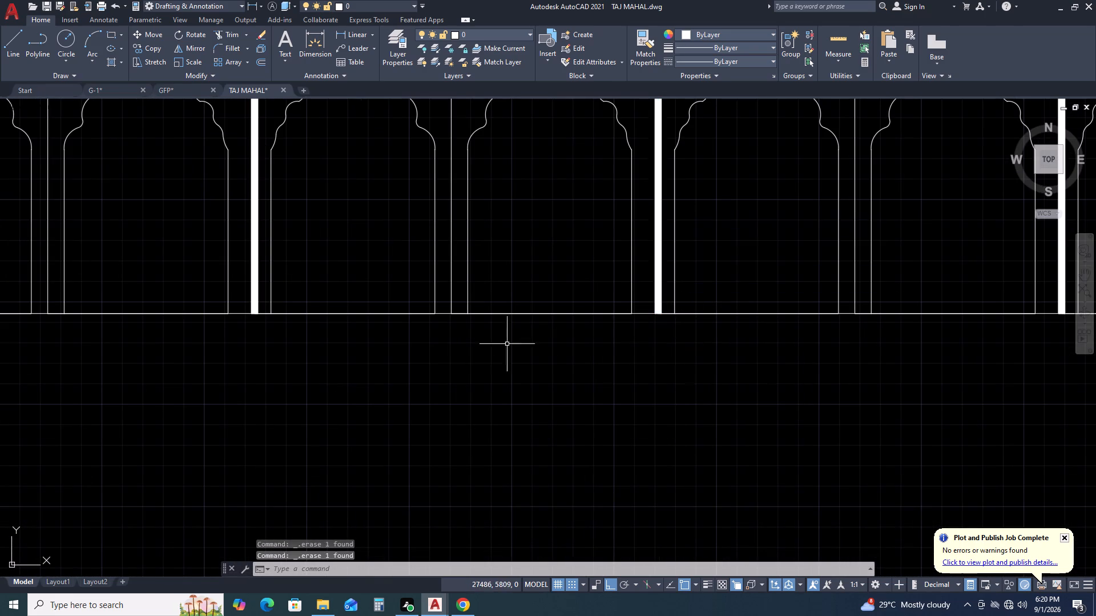
Erase two stacked lines and one overlapping thick polyline from the post at the arcade's right end.
{"action": "scroll", "coordinate": [478, 342], "scroll_direction": "down", "scroll_amount": 4}
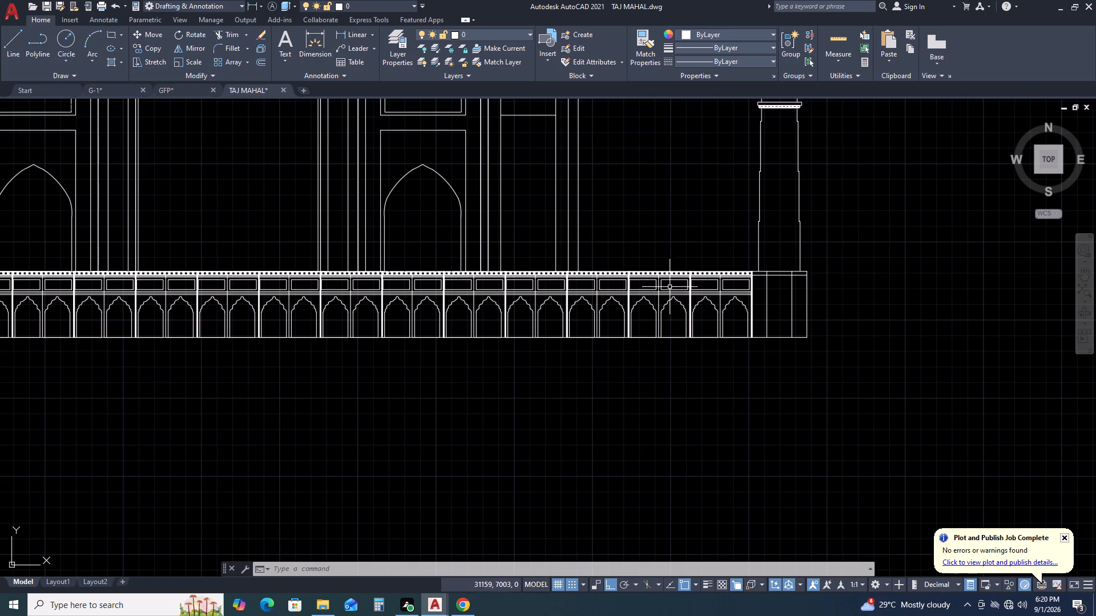
{"action": "scroll", "coordinate": [759, 297], "scroll_direction": "up", "scroll_amount": 3}
{"action": "left_click", "coordinate": [729, 301]}
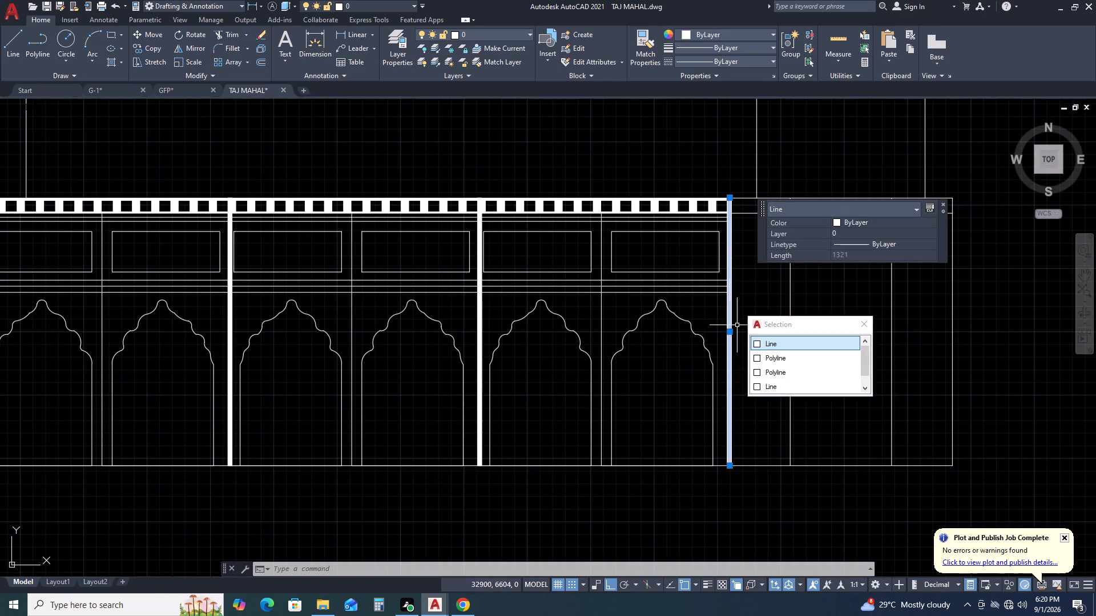
{"action": "left_click", "coordinate": [760, 347]}
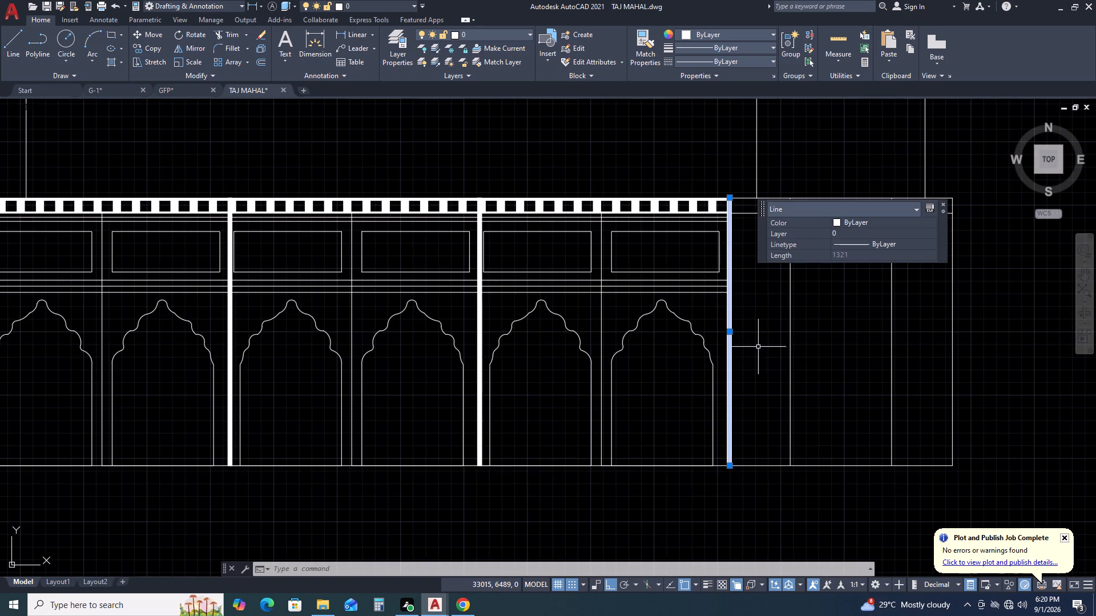
{"action": "key", "text": "Delete"}
{"action": "left_click", "coordinate": [732, 325]}
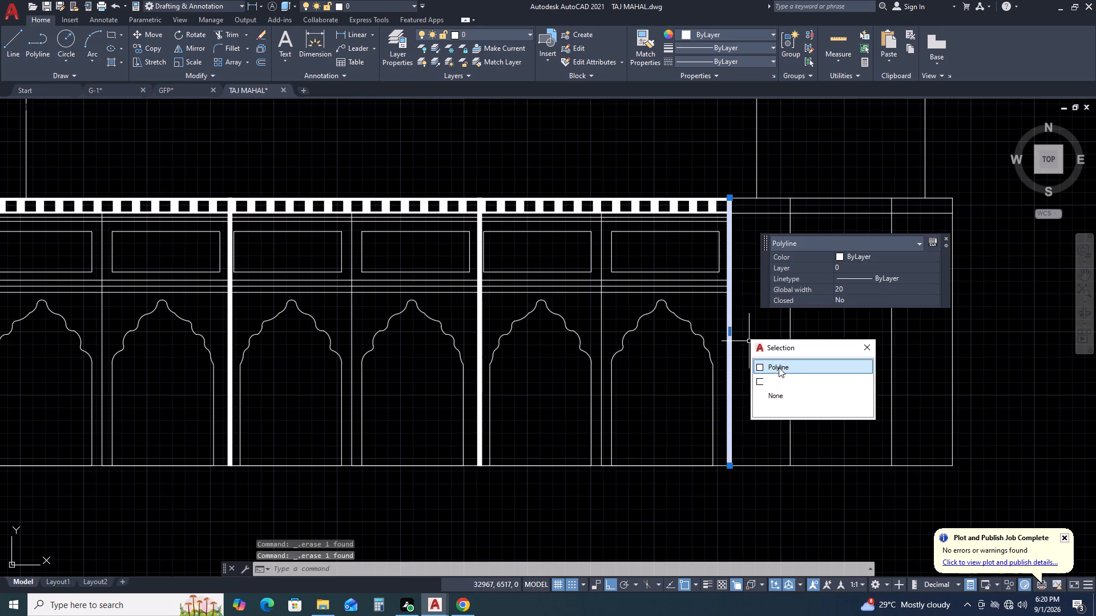
{"action": "left_click", "coordinate": [779, 367]}
{"action": "key", "text": "Delete"}
{"action": "left_click", "coordinate": [731, 342]}
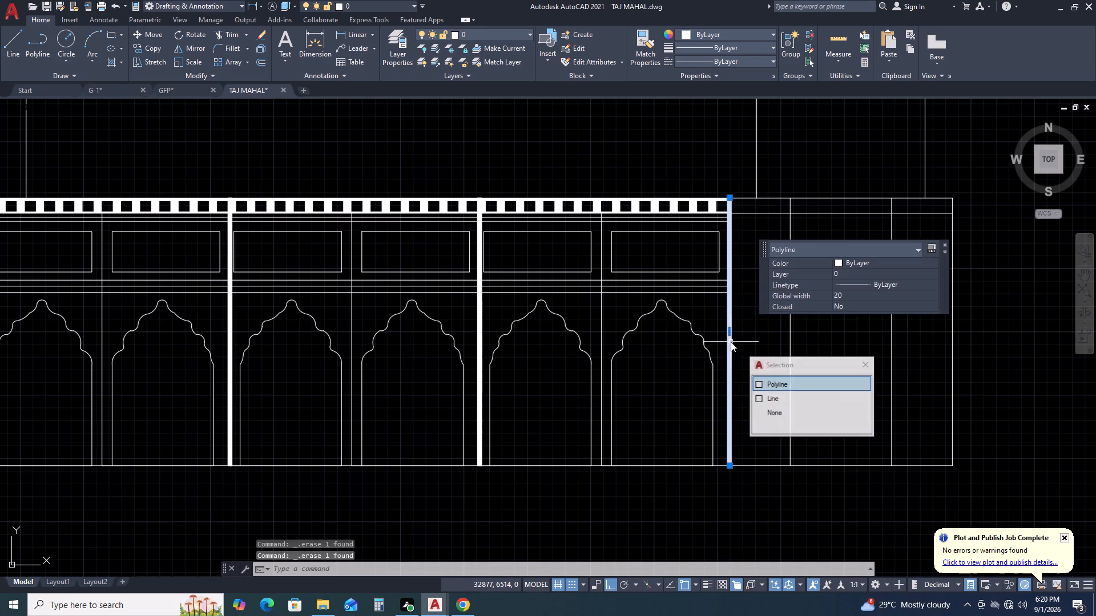
{"action": "left_click", "coordinate": [771, 402]}
{"action": "key", "text": "Delete"}
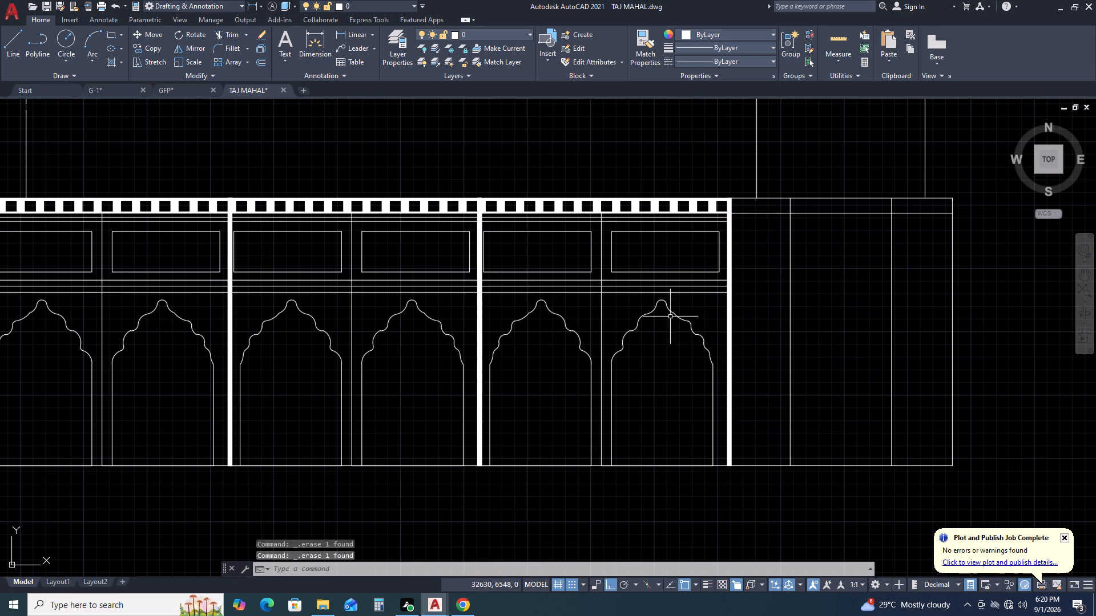
Erase one overlapping thick polyline and the stacked line from the second post counted from the arcade's right end.
{"action": "left_click", "coordinate": [478, 303]}
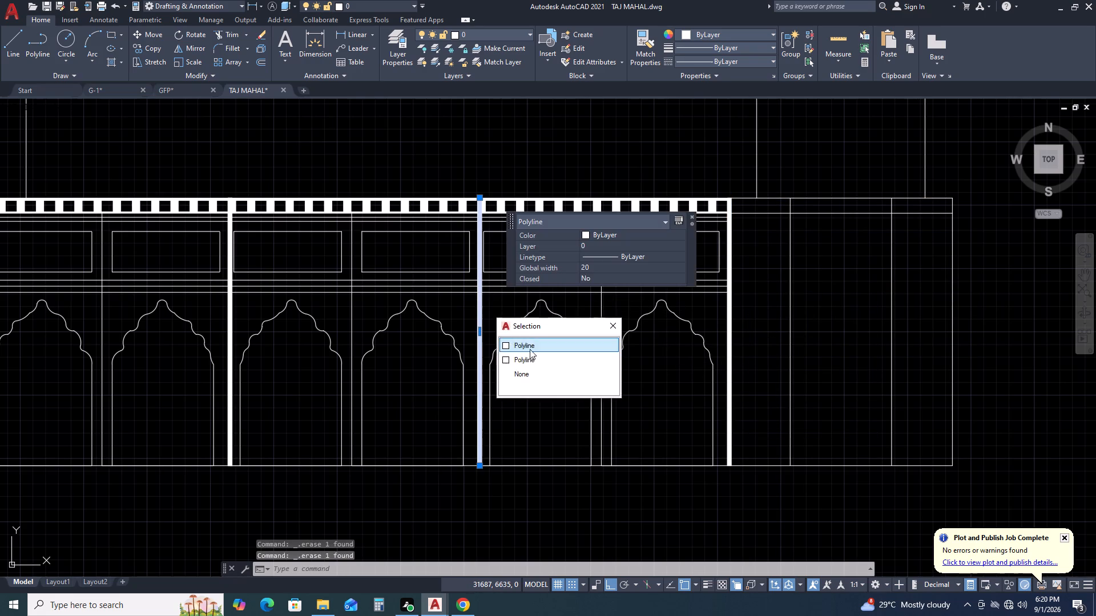
{"action": "left_click", "coordinate": [533, 348]}
{"action": "key", "text": "Delete"}
{"action": "middle_click_drag", "start_coordinate": [442, 346], "coordinate": [674, 297]}
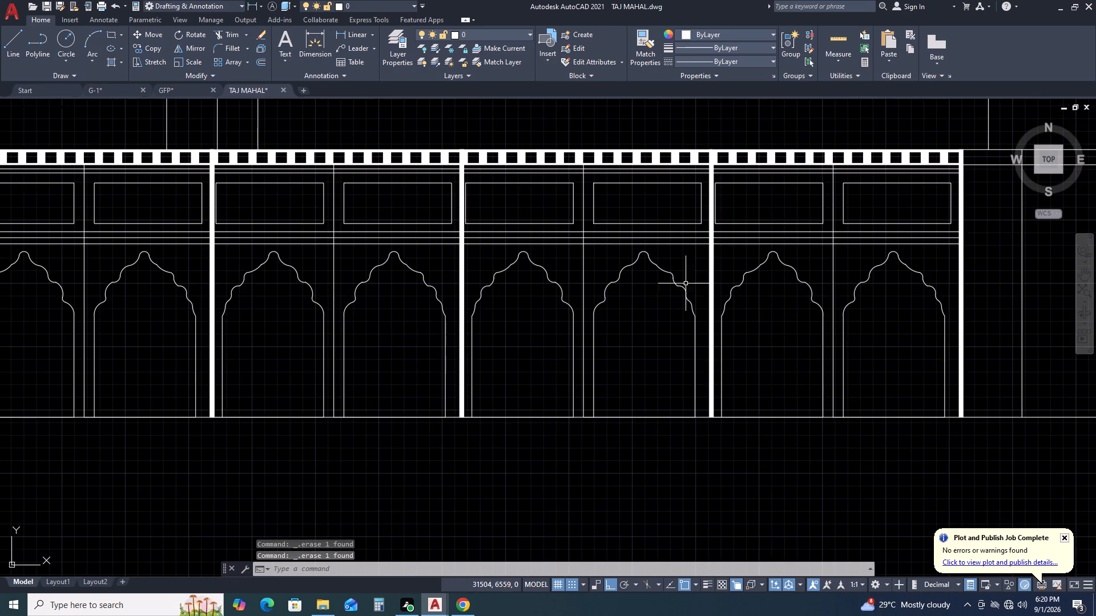
{"action": "double_click", "coordinate": [711, 274]}
{"action": "left_click", "coordinate": [761, 331]}
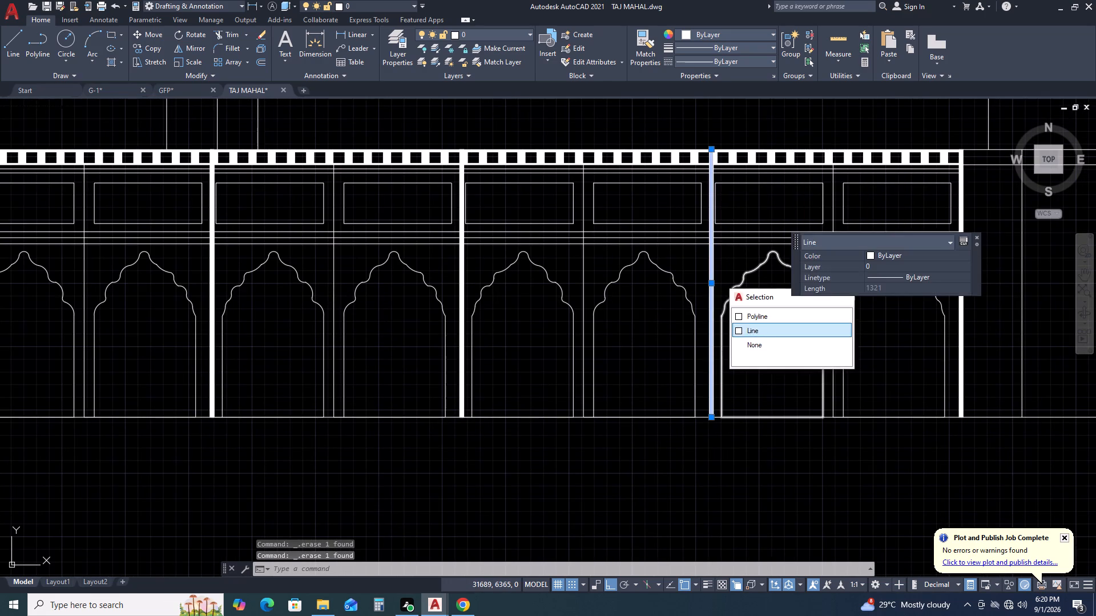
{"action": "key", "text": "Delete"}
Erase one overlapping object from each of the third and fourth thick posts counted from the arcade's right end.
{"action": "left_click", "coordinate": [460, 269]}
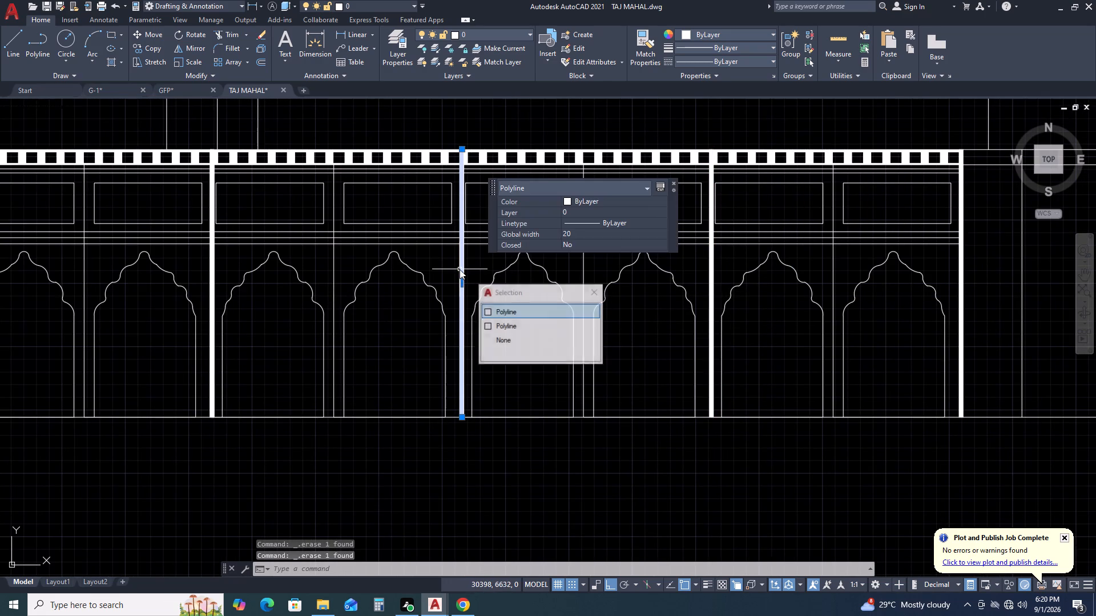
{"action": "left_click", "coordinate": [507, 327]}
{"action": "key", "text": "Delete"}
{"action": "middle_click_drag", "start_coordinate": [508, 317], "coordinate": [547, 311]}
{"action": "middle_click_drag", "start_coordinate": [630, 285], "coordinate": [651, 277]}
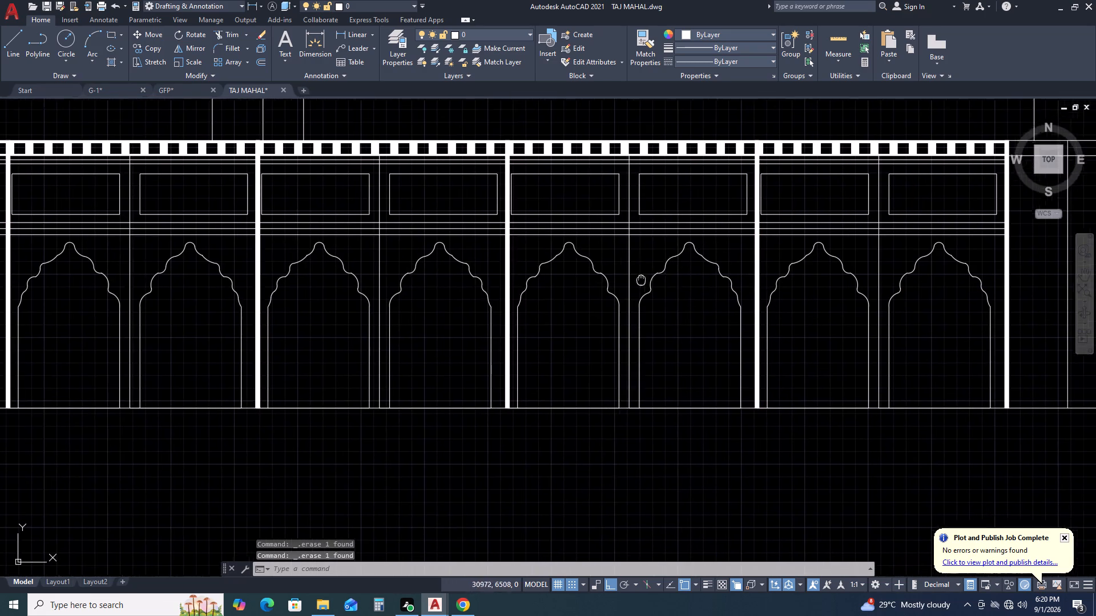
{"action": "middle_click_drag", "start_coordinate": [439, 266], "coordinate": [744, 238]}
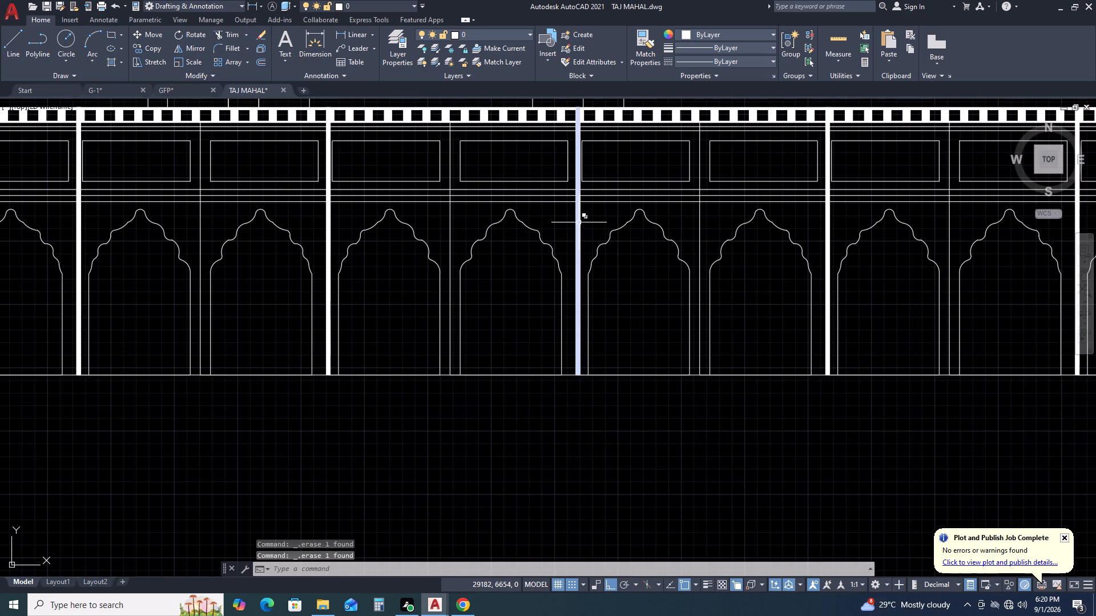
{"action": "left_click", "coordinate": [579, 222]}
{"action": "left_click", "coordinate": [618, 279]}
{"action": "key", "text": "Delete"}
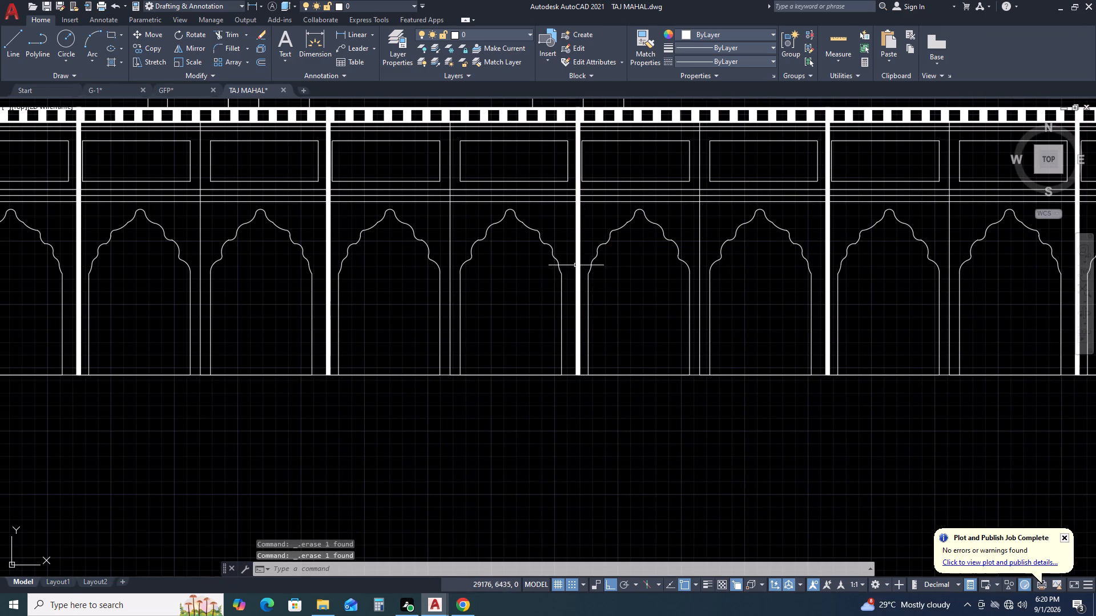
{"action": "left_click", "coordinate": [575, 258]}
{"action": "key", "text": "Escape"}
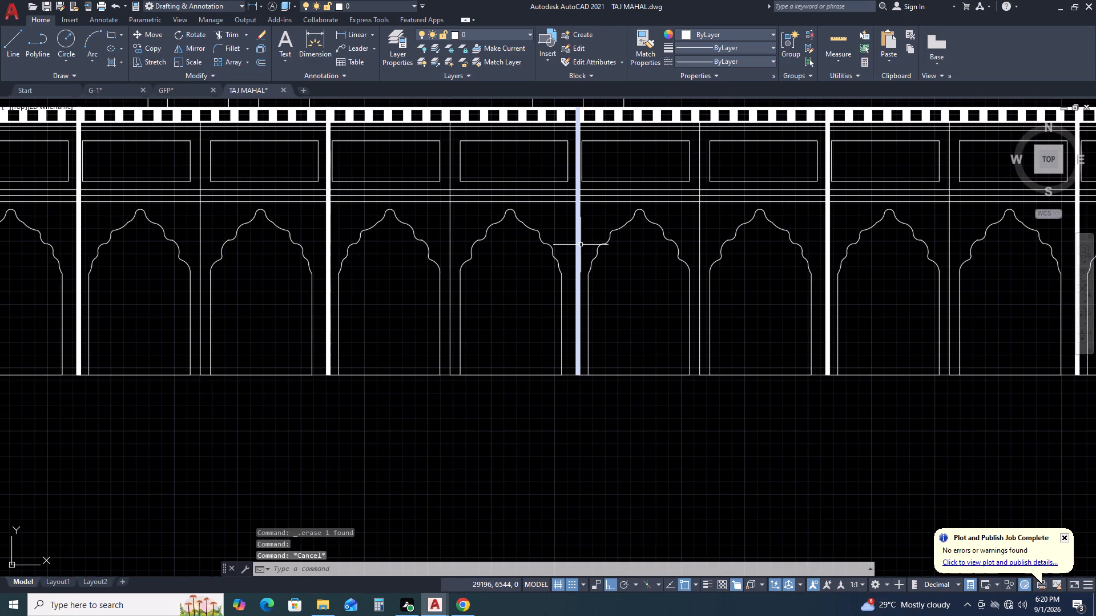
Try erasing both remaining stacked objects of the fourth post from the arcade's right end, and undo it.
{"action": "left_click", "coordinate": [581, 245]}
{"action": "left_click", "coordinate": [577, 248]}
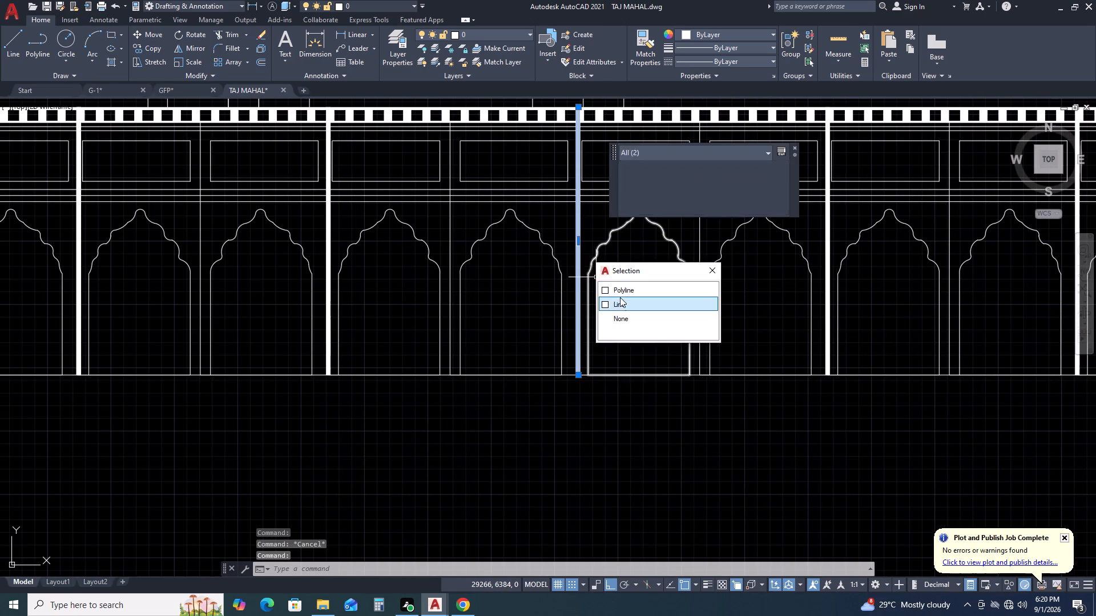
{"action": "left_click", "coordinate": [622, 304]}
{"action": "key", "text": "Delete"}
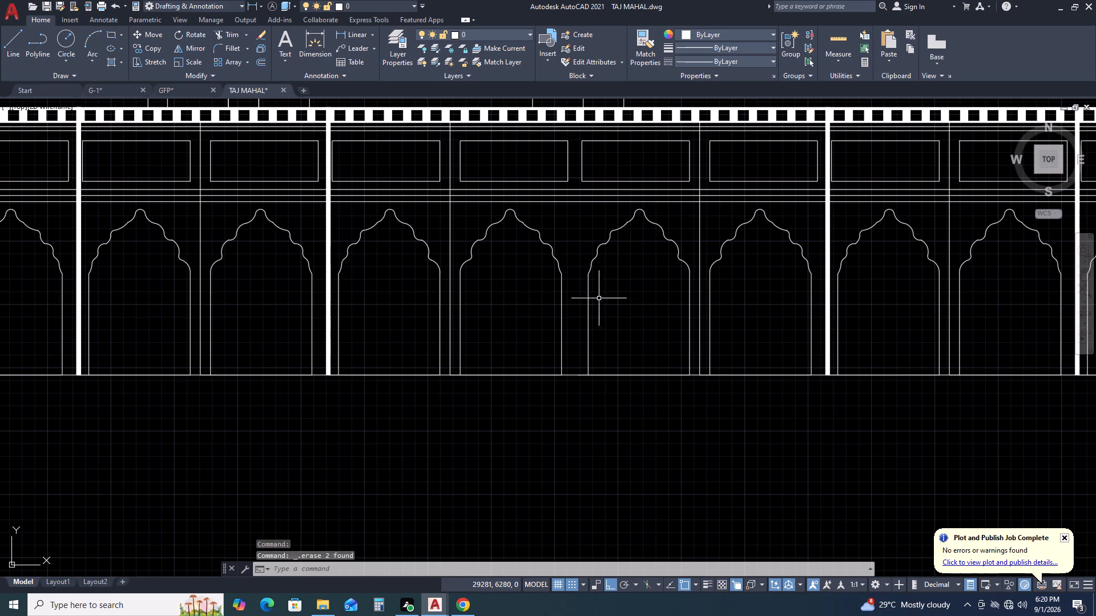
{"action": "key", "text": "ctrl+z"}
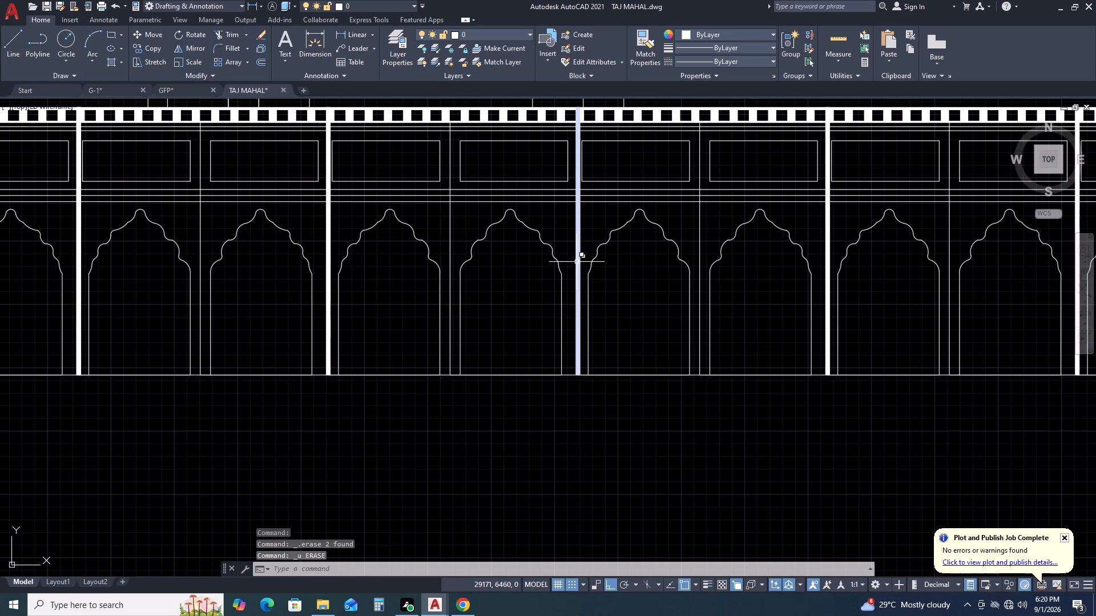
Erase only the stacked line from the fourth post counted from the arcade's right end.
{"action": "left_click", "coordinate": [577, 261]}
{"action": "left_click", "coordinate": [606, 317]}
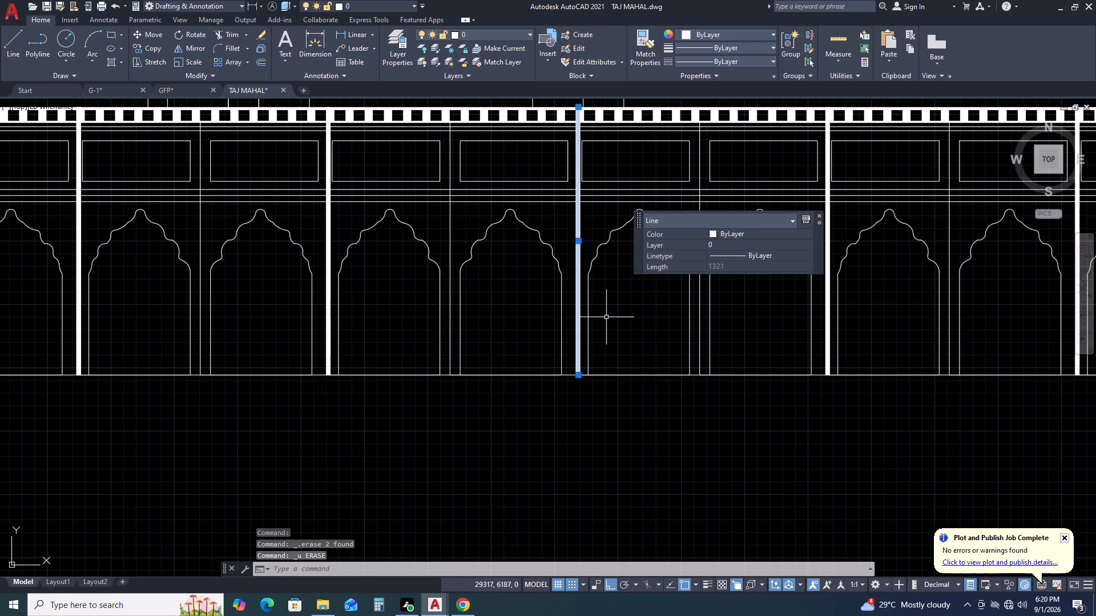
{"action": "key", "text": "Delete"}
Examine the objects stacked on the fifth thick post counted from the arcade's right end.
{"action": "middle_click_drag", "start_coordinate": [448, 278], "coordinate": [688, 266]}
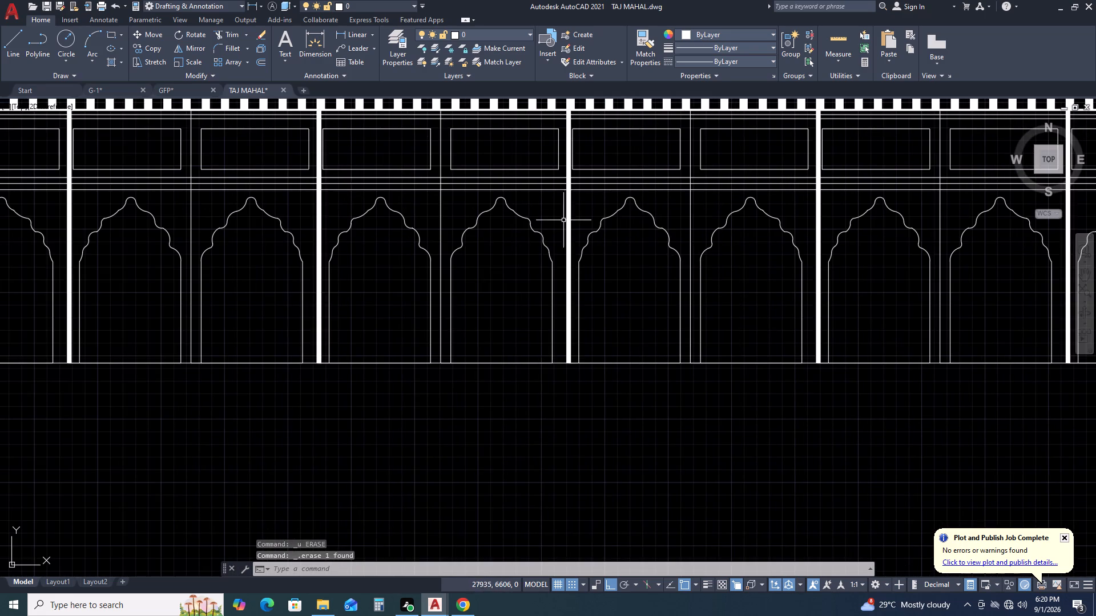
{"action": "scroll", "coordinate": [558, 221], "scroll_direction": "up", "scroll_amount": 1}
{"action": "left_click", "coordinate": [574, 222]}
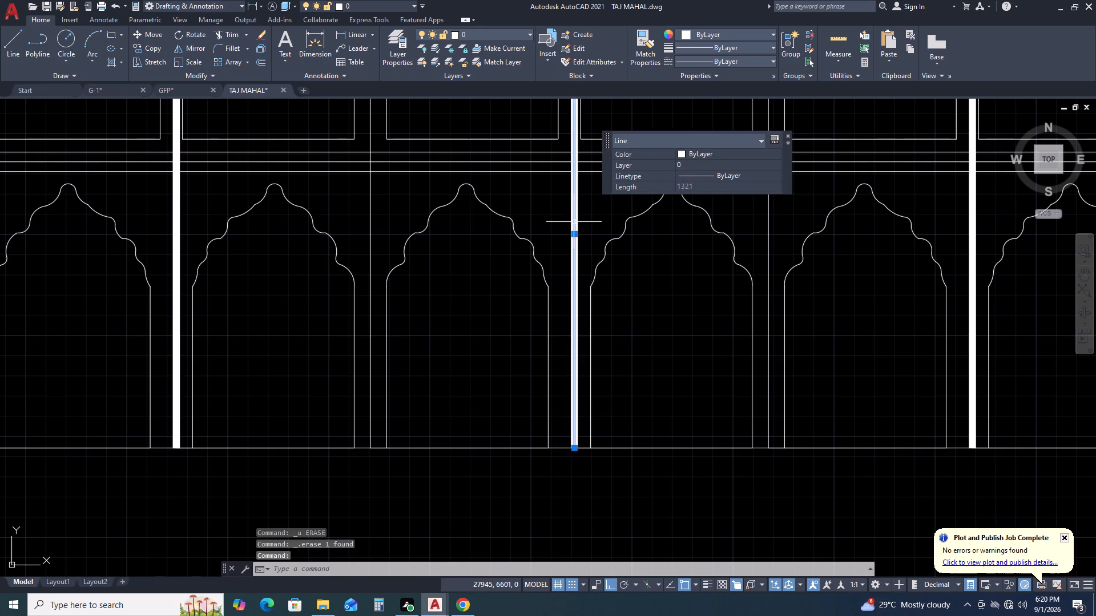
{"action": "left_click", "coordinate": [571, 237]}
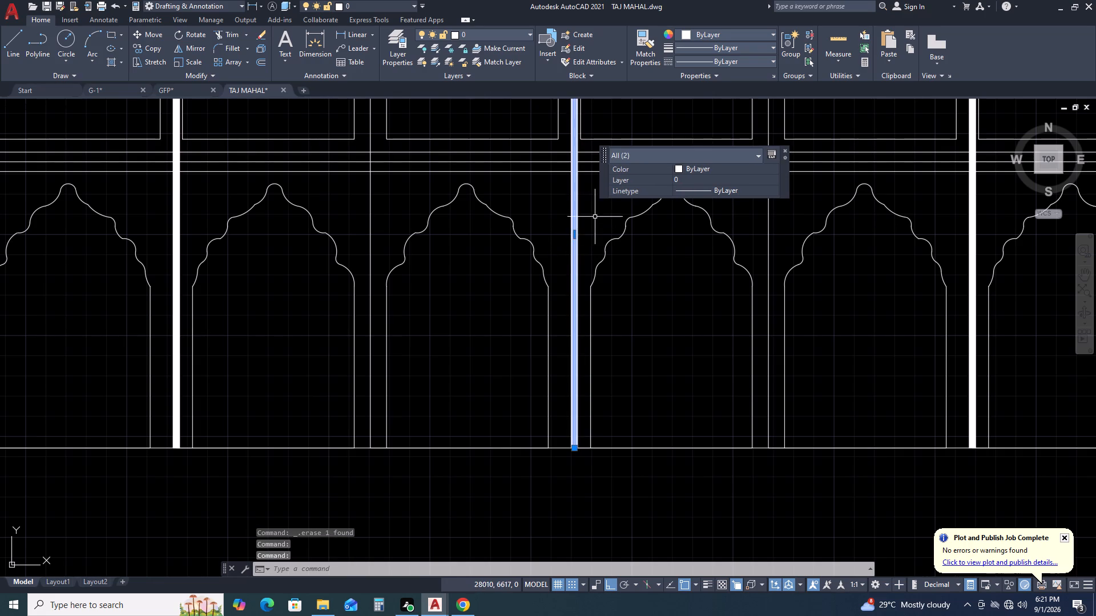
{"action": "left_click", "coordinate": [595, 217]}
{"action": "left_click", "coordinate": [554, 230]}
{"action": "middle_click_drag", "start_coordinate": [552, 230], "coordinate": [664, 314]}
{"action": "key", "text": "Escape"}
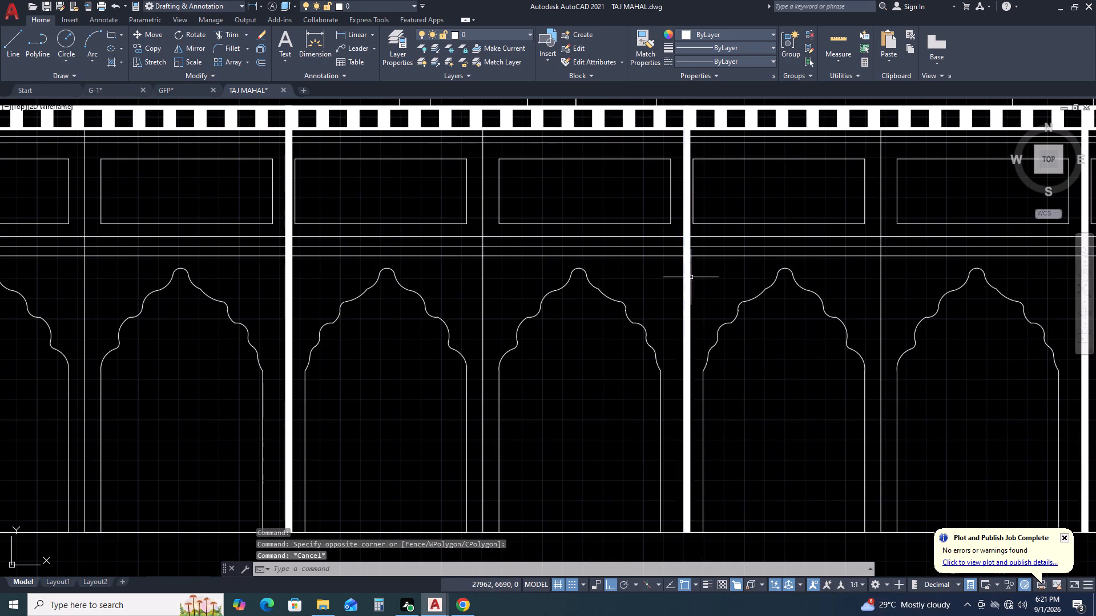
{"action": "left_click", "coordinate": [685, 283]}
{"action": "scroll", "coordinate": [678, 322], "scroll_direction": "down", "scroll_amount": 3}
{"action": "key", "text": "Escape"}
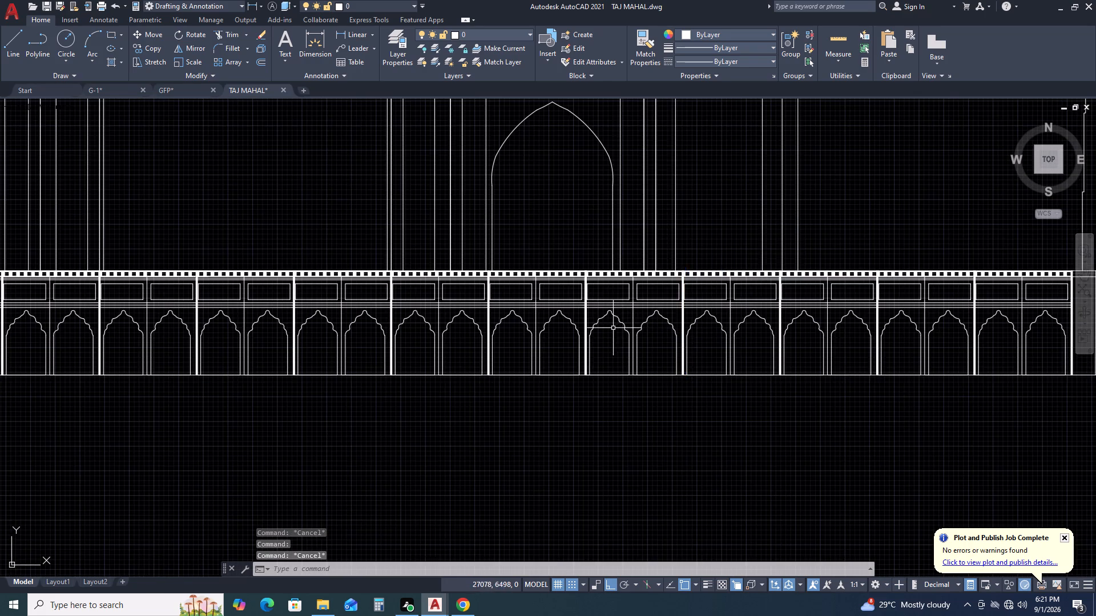
Erase one overlapping thick polyline from the sixth post counted from the arcade's right end.
{"action": "scroll", "coordinate": [601, 326], "scroll_direction": "up", "scroll_amount": 2}
{"action": "left_click", "coordinate": [560, 310]}
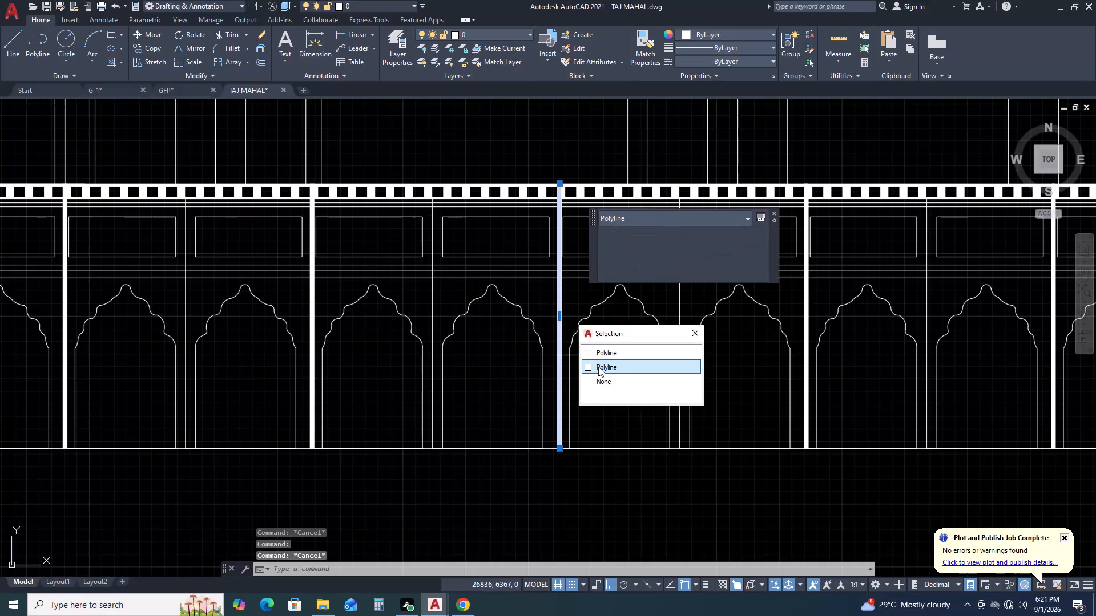
{"action": "left_click", "coordinate": [601, 368]}
{"action": "key", "text": "Delete"}
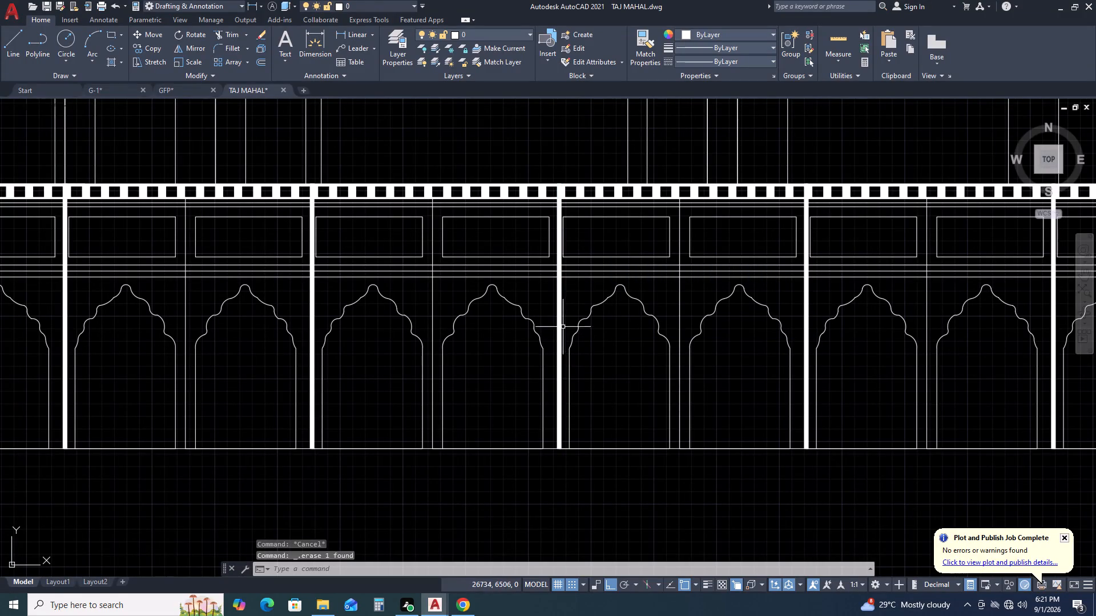
{"action": "left_click", "coordinate": [558, 319]}
{"action": "key", "text": "Escape"}
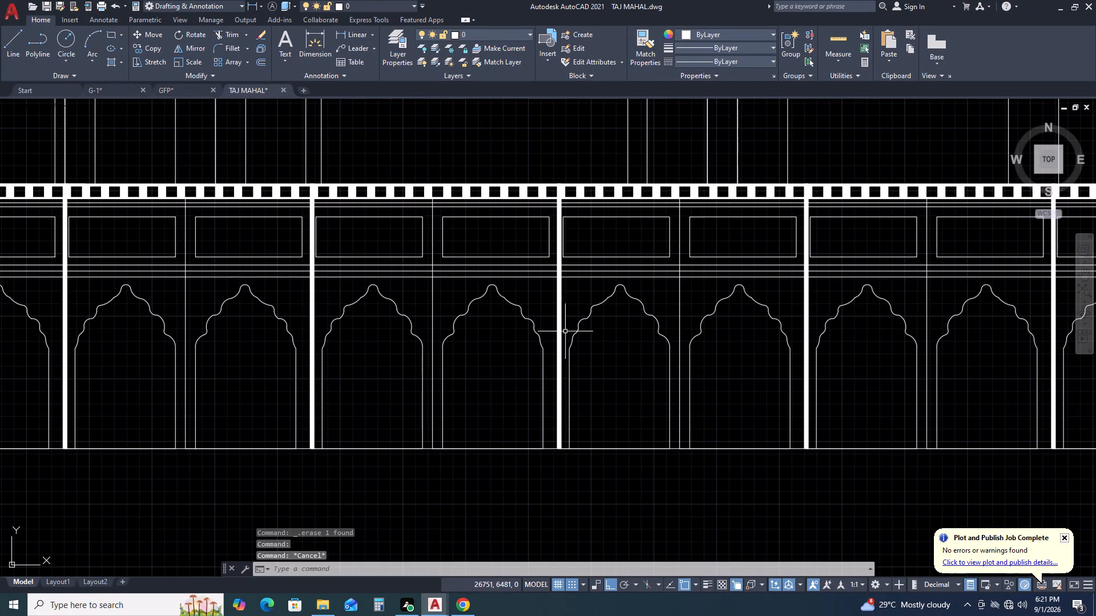
Check the seventh thick post counted from the arcade's right end for stacked objects.
{"action": "middle_click_drag", "start_coordinate": [545, 328], "coordinate": [690, 264]}
{"action": "scroll", "coordinate": [466, 277], "scroll_direction": "up", "scroll_amount": 3}
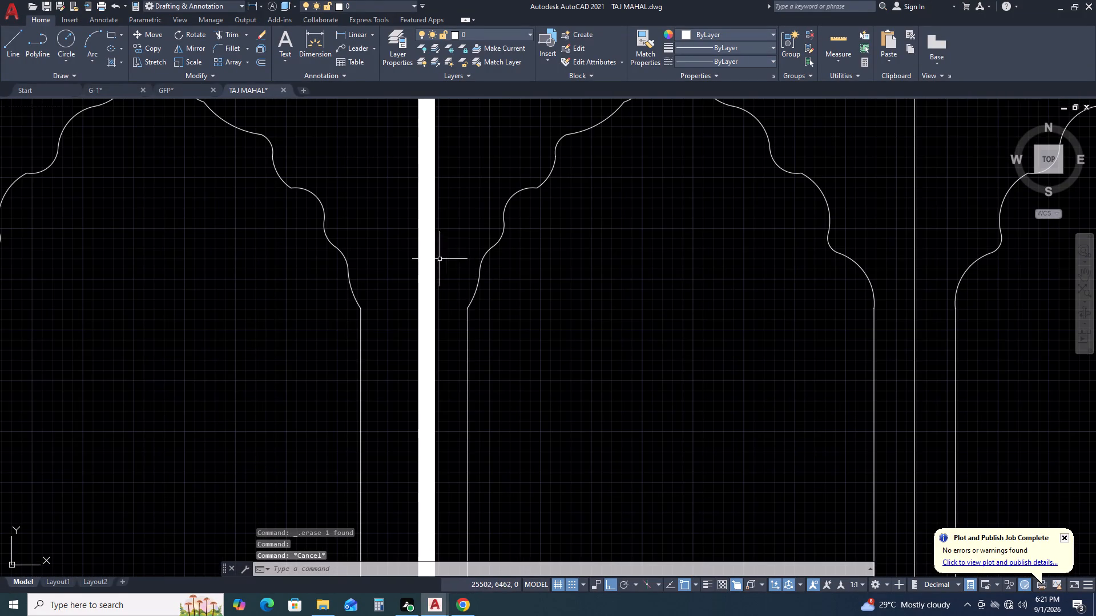
{"action": "left_click", "coordinate": [424, 240]}
{"action": "scroll", "coordinate": [424, 240], "scroll_direction": "down", "scroll_amount": 4}
{"action": "left_click", "coordinate": [422, 238]}
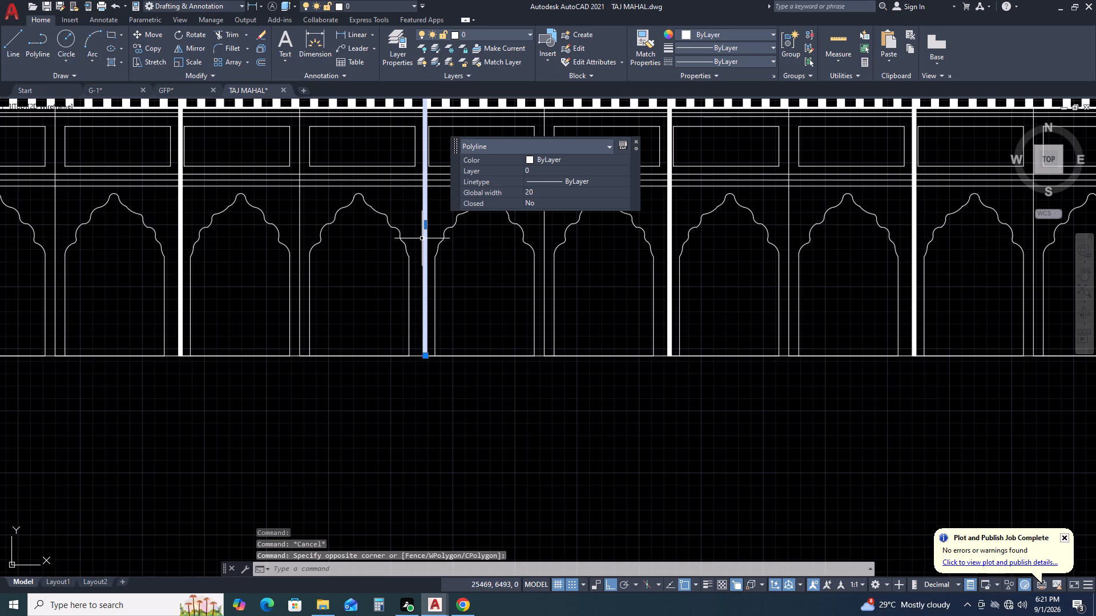
{"action": "middle_click_drag", "start_coordinate": [472, 262], "coordinate": [574, 286]}
{"action": "key", "text": "Escape"}
Review the whole front elevation, from the dome and minarets down to the arcaded plinth.
{"action": "scroll", "coordinate": [587, 279], "scroll_direction": "down", "scroll_amount": 4}
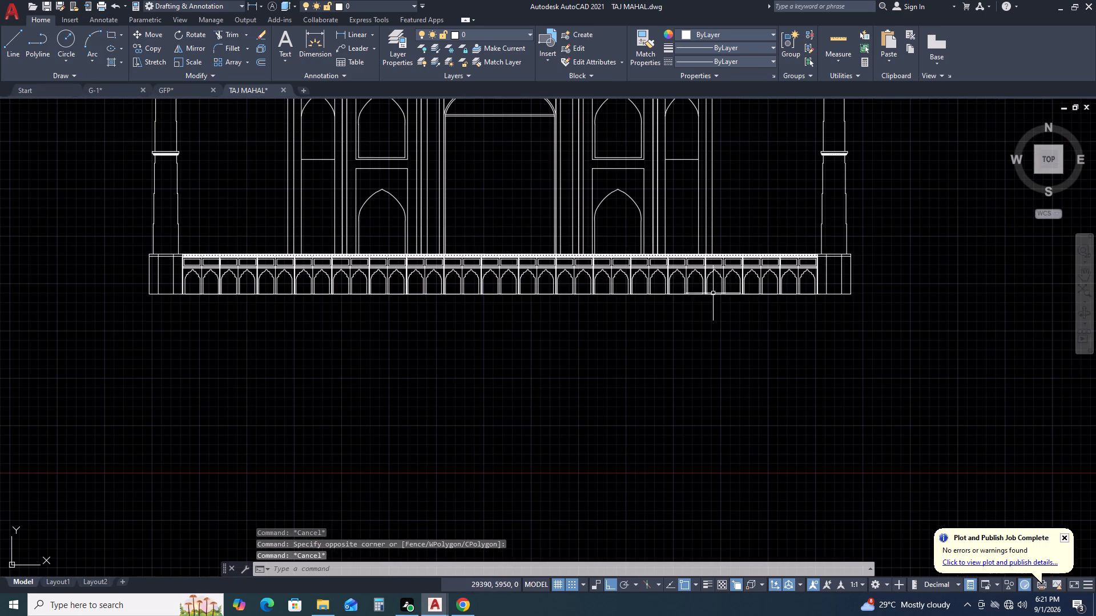
{"action": "middle_click", "coordinate": [733, 295]}
{"action": "middle_click_drag", "start_coordinate": [748, 294], "coordinate": [760, 290]}
{"action": "scroll", "coordinate": [800, 294], "scroll_direction": "down", "scroll_amount": 2}
{"action": "middle_click_drag", "start_coordinate": [836, 204], "coordinate": [761, 286]}
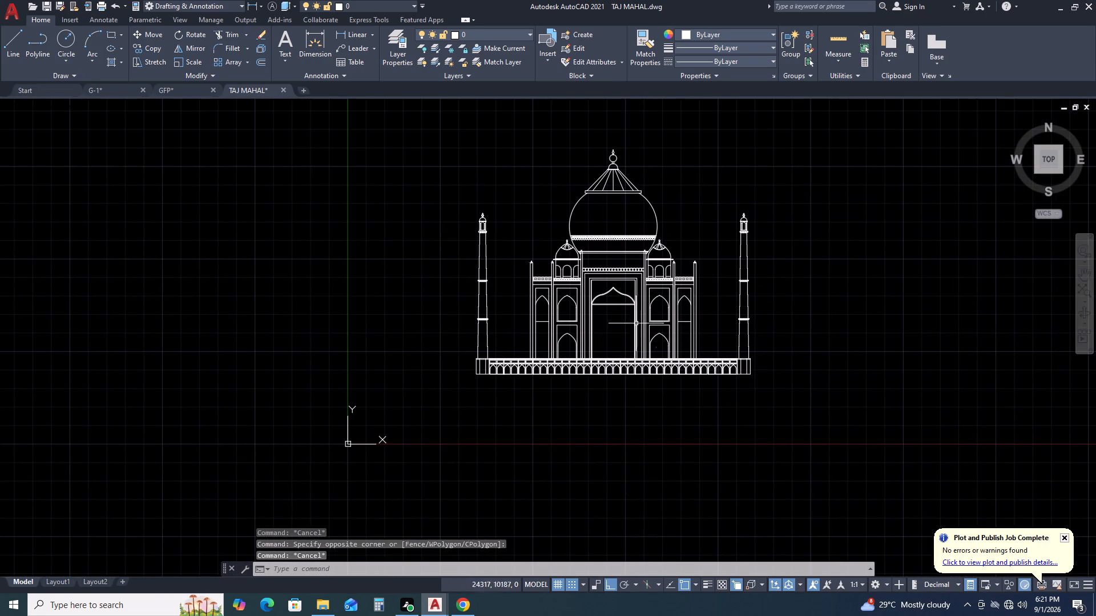
{"action": "scroll", "coordinate": [715, 338], "scroll_direction": "up", "scroll_amount": 1}
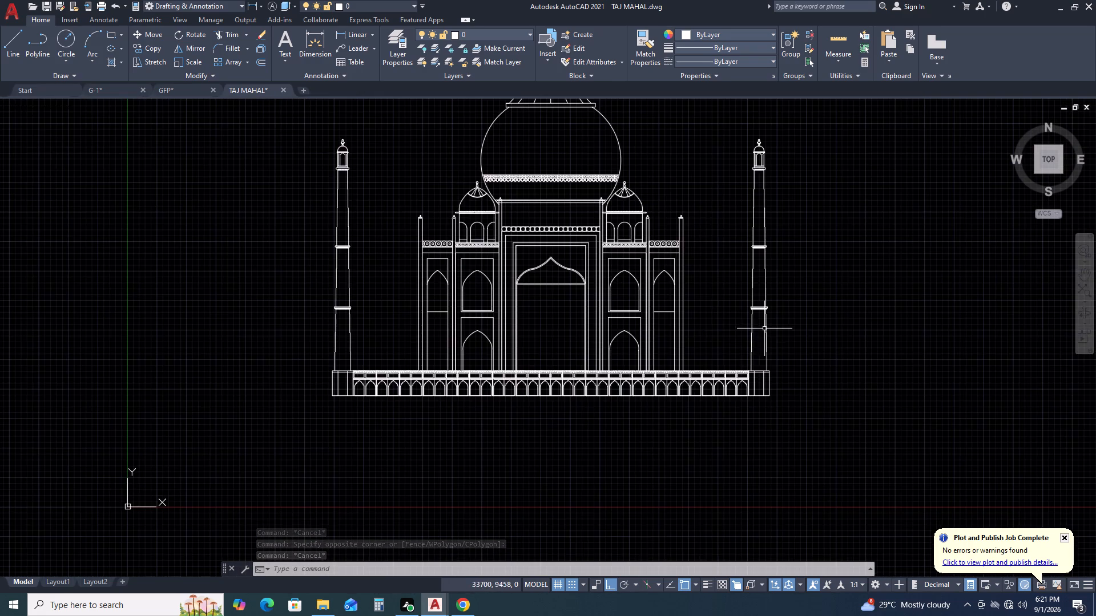
{"action": "scroll", "coordinate": [695, 326], "scroll_direction": "up", "scroll_amount": 1}
{"action": "scroll", "coordinate": [750, 304], "scroll_direction": "down", "scroll_amount": 1}
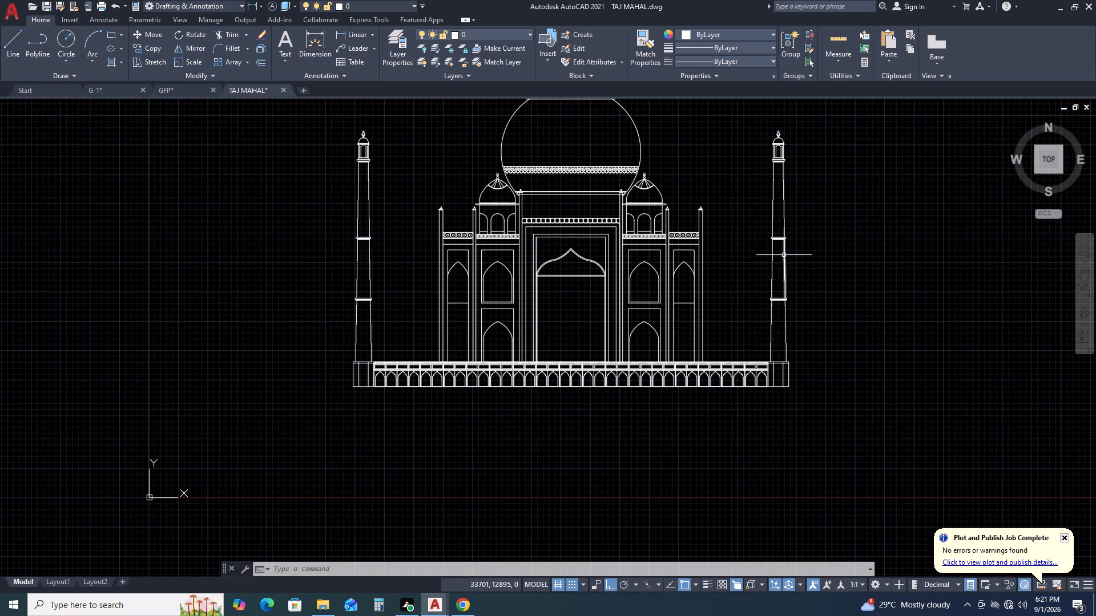
{"action": "middle_click_drag", "start_coordinate": [783, 257], "coordinate": [767, 292]}
{"action": "middle_click_drag", "start_coordinate": [613, 265], "coordinate": [678, 337]}
{"action": "middle_click", "coordinate": [679, 337]}
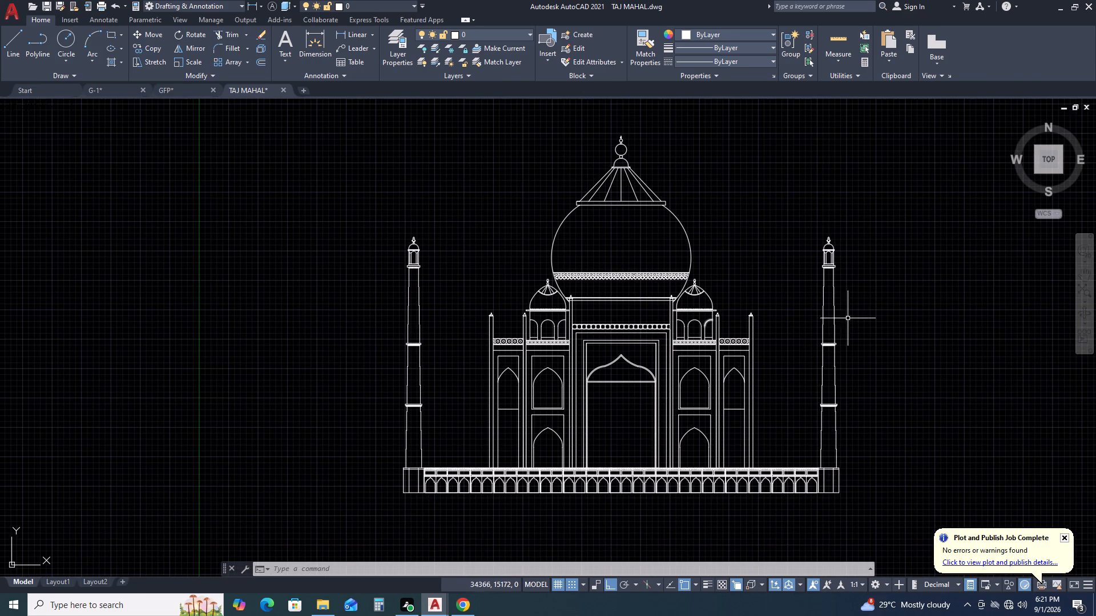
{"action": "middle_click_drag", "start_coordinate": [872, 303], "coordinate": [831, 258]}
{"action": "scroll", "coordinate": [720, 270], "scroll_direction": "up", "scroll_amount": 1}
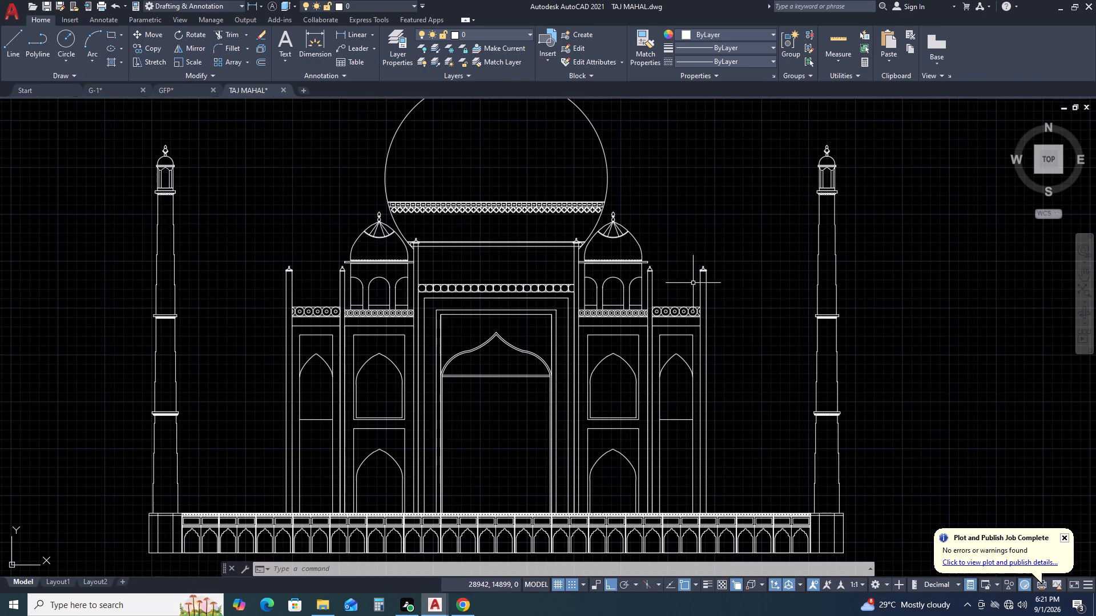
{"action": "scroll", "coordinate": [702, 293], "scroll_direction": "down", "scroll_amount": 1}
{"action": "middle_click_drag", "start_coordinate": [817, 226], "coordinate": [763, 275]}
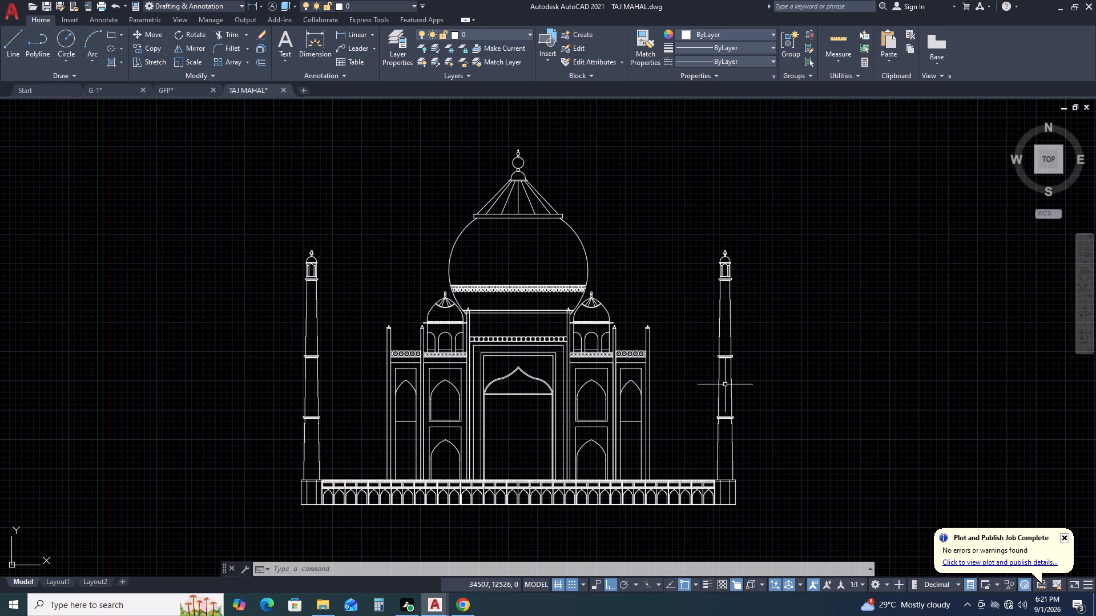
{"action": "middle_click_drag", "start_coordinate": [632, 429], "coordinate": [640, 324]}
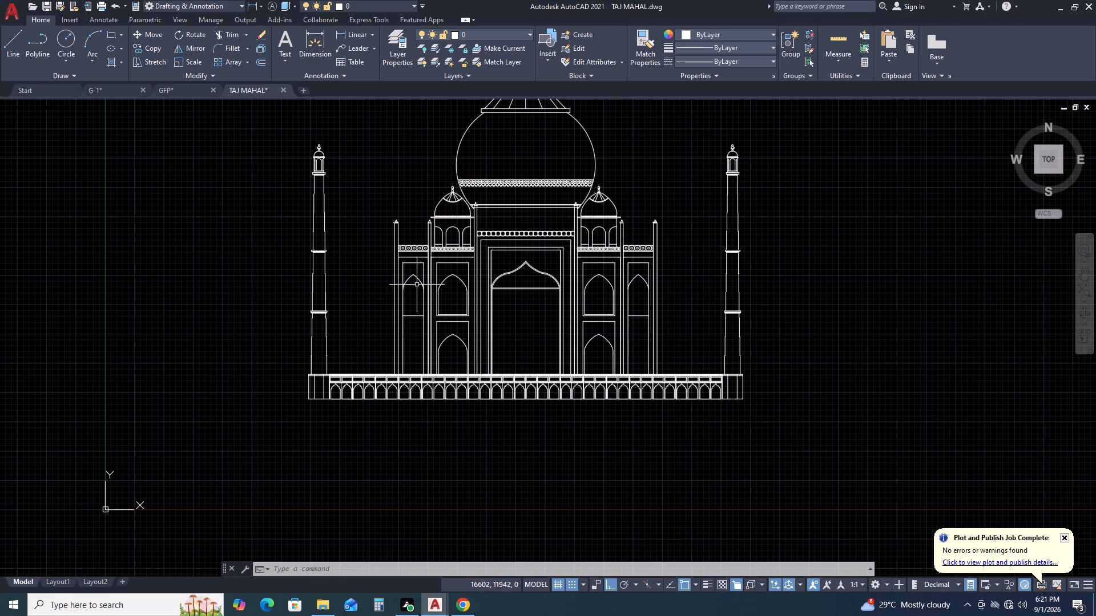
{"action": "middle_click_drag", "start_coordinate": [597, 294], "coordinate": [607, 371]}
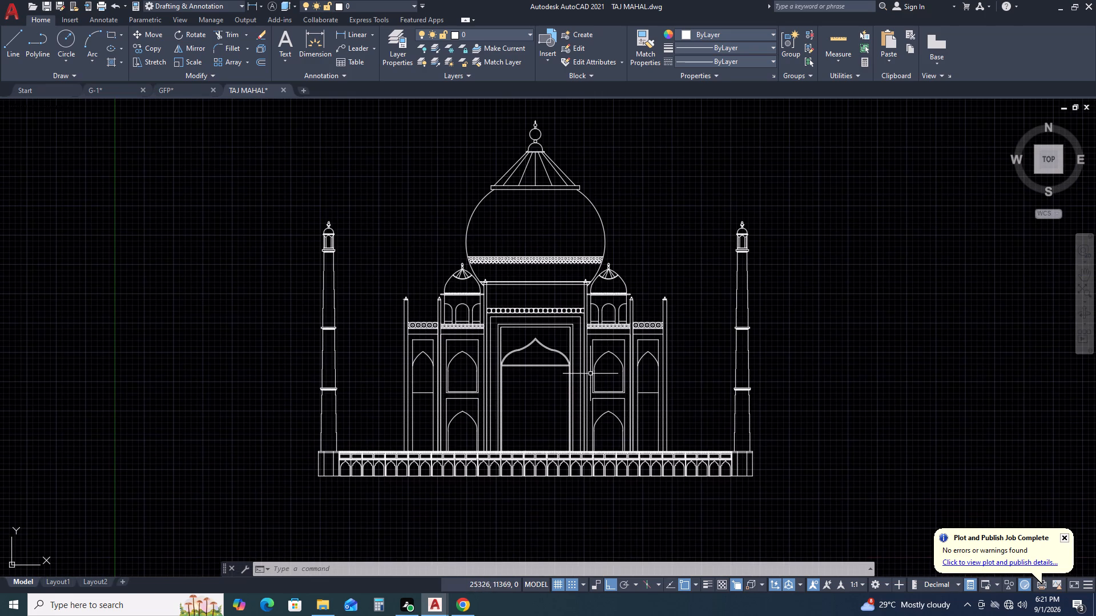
{"action": "scroll", "coordinate": [601, 355], "scroll_direction": "up", "scroll_amount": 2}
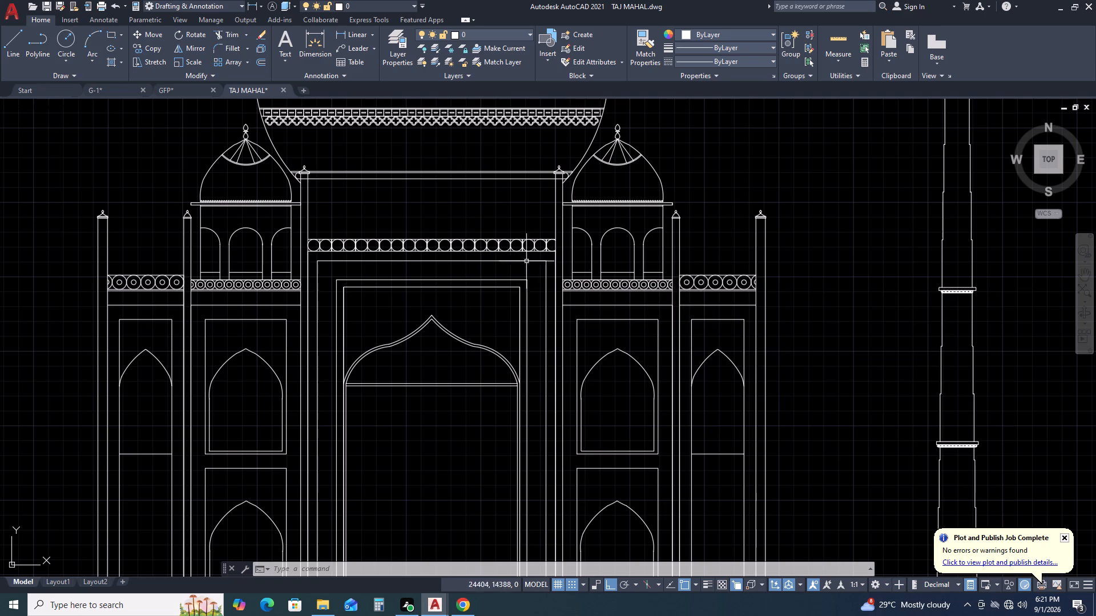
{"action": "scroll", "coordinate": [647, 242], "scroll_direction": "down", "scroll_amount": 2}
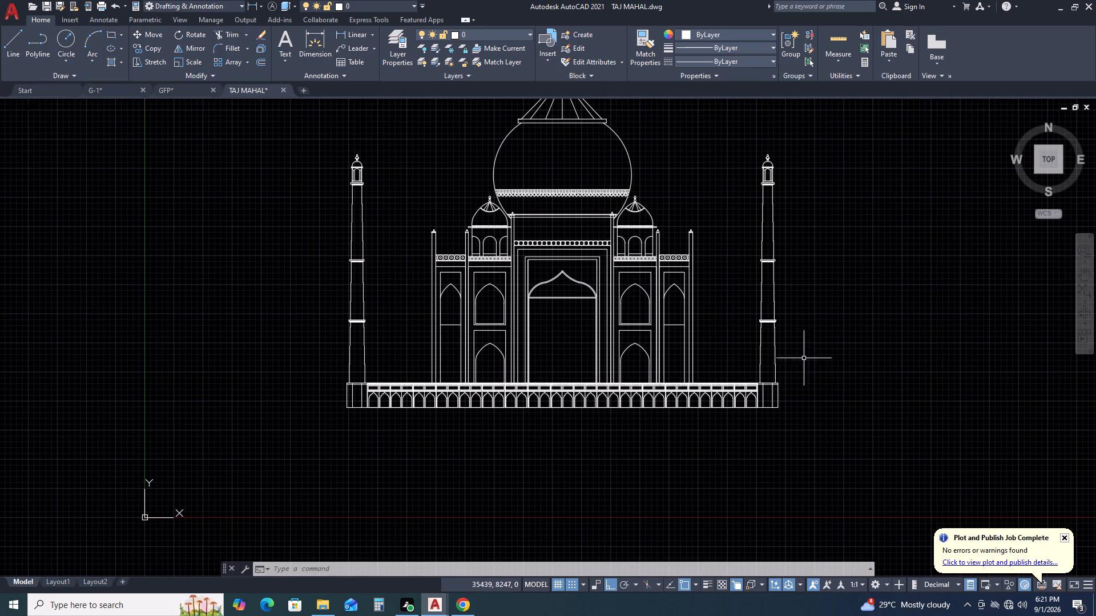
Stretch the right end of the plinth's bottom polyline horizontally outward about 800 units past the plinth corner.
{"action": "scroll", "coordinate": [780, 412], "scroll_direction": "up", "scroll_amount": 4}
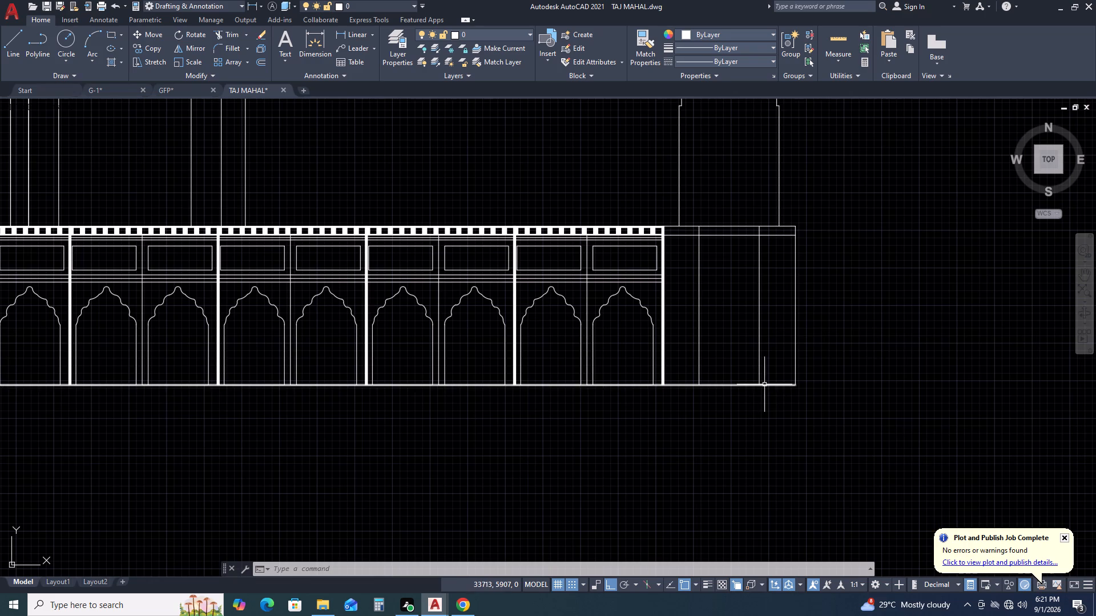
{"action": "left_click", "coordinate": [764, 384]}
{"action": "left_click", "coordinate": [796, 385]}
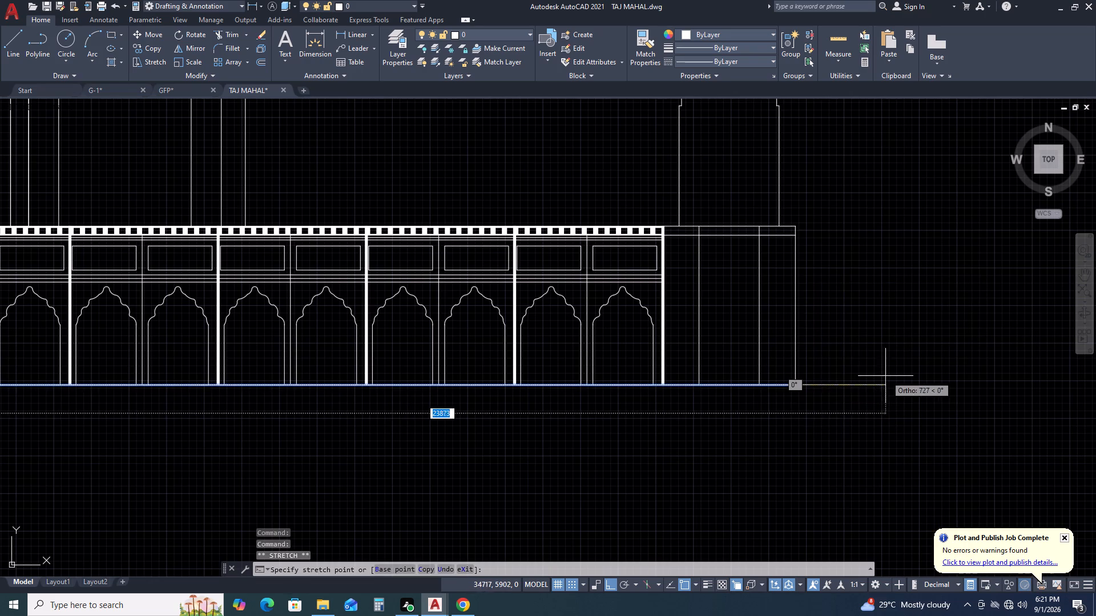
{"action": "left_click", "coordinate": [896, 376]}
Stretch the left end of the same bottom polyline horizontally outward about 890 units past the plinth corner.
{"action": "scroll", "coordinate": [829, 376], "scroll_direction": "down", "scroll_amount": 2}
{"action": "middle_click_drag", "start_coordinate": [480, 386], "coordinate": [708, 362]}
{"action": "scroll", "coordinate": [708, 362], "scroll_direction": "down", "scroll_amount": 4}
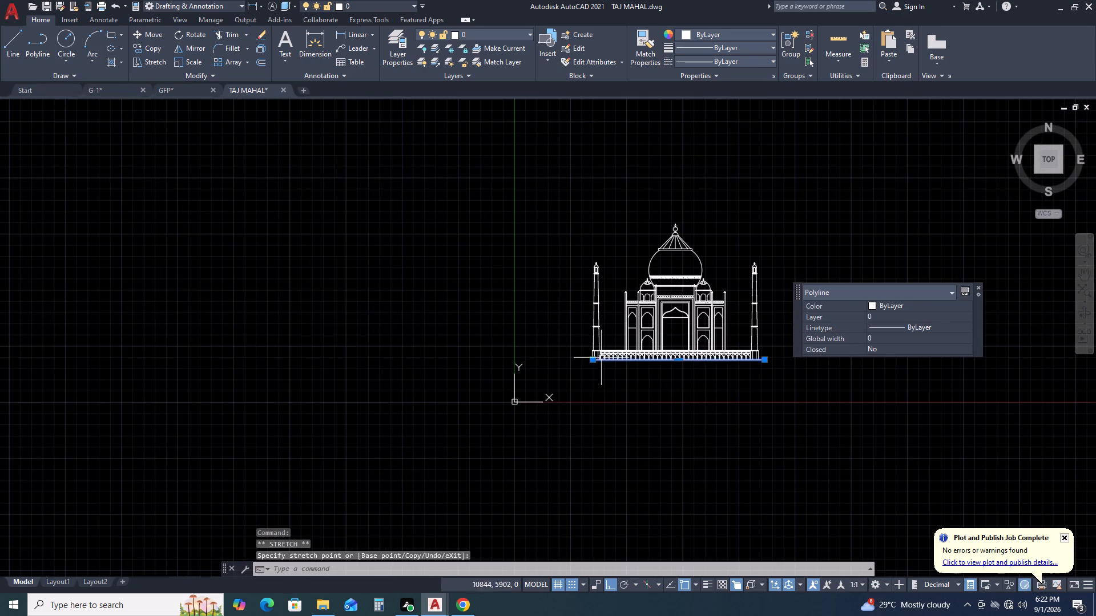
{"action": "scroll", "coordinate": [616, 358], "scroll_direction": "up", "scroll_amount": 3}
{"action": "scroll", "coordinate": [531, 376], "scroll_direction": "up", "scroll_amount": 2}
{"action": "left_click", "coordinate": [479, 360]}
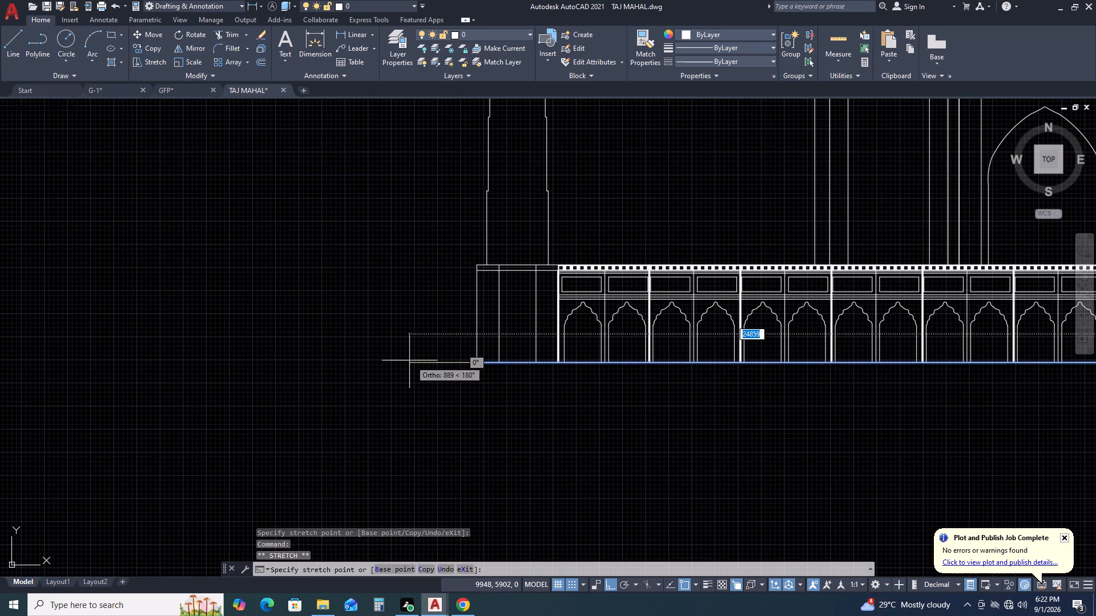
{"action": "left_click", "coordinate": [409, 360]}
{"action": "key", "text": "Escape"}
Examine the overall elevation with its extended ground line, including the central portal and side domes.
{"action": "scroll", "coordinate": [481, 364], "scroll_direction": "down", "scroll_amount": 4}
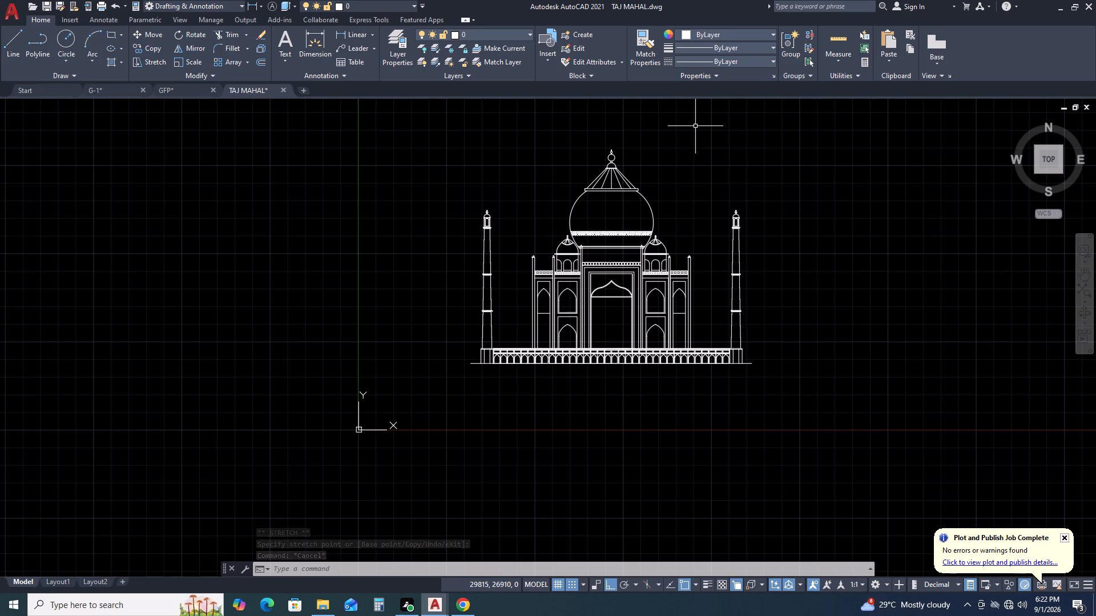
{"action": "scroll", "coordinate": [650, 200], "scroll_direction": "up", "scroll_amount": 1}
{"action": "scroll", "coordinate": [693, 216], "scroll_direction": "up", "scroll_amount": 1}
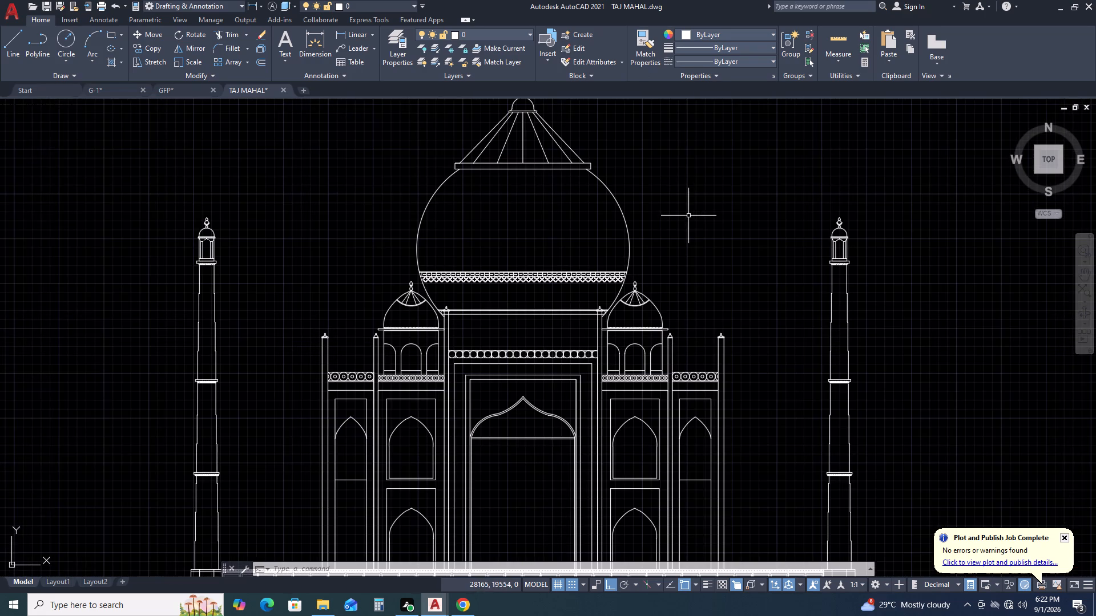
{"action": "middle_click_drag", "start_coordinate": [676, 216], "coordinate": [566, 180]}
{"action": "scroll", "coordinate": [654, 229], "scroll_direction": "down", "scroll_amount": 1}
{"action": "middle_click_drag", "start_coordinate": [734, 256], "coordinate": [674, 250]}
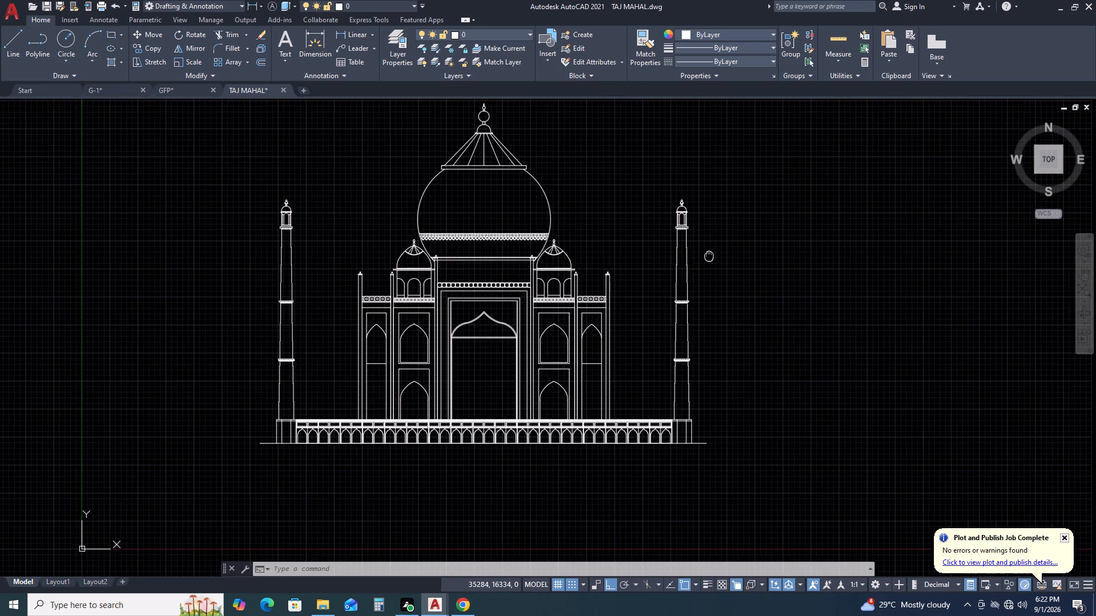
{"action": "middle_click_drag", "start_coordinate": [674, 250], "coordinate": [643, 241]}
{"action": "middle_click_drag", "start_coordinate": [427, 214], "coordinate": [502, 259]}
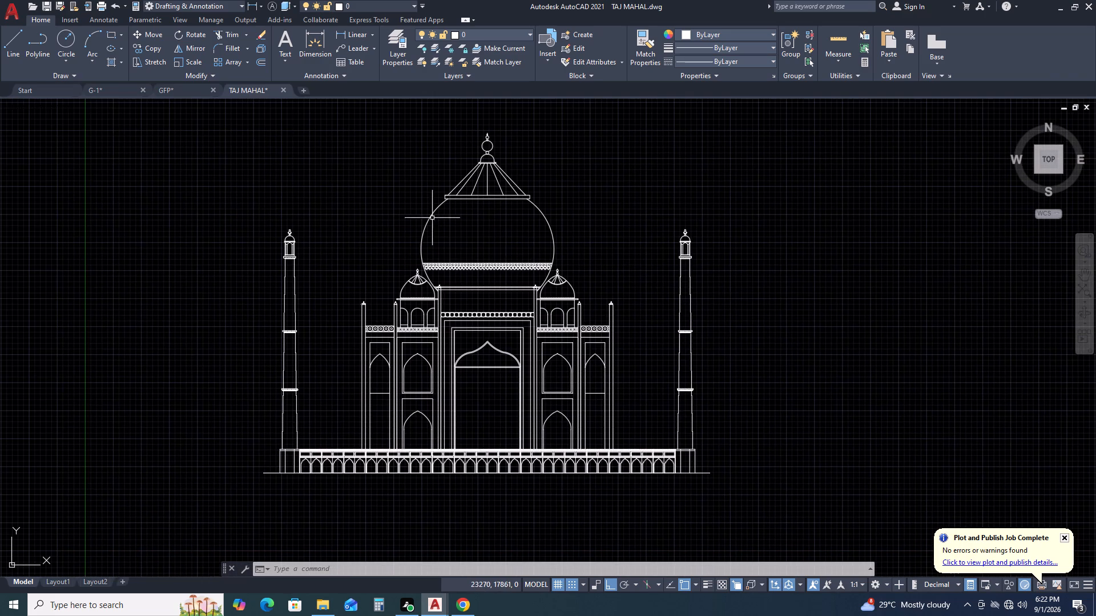
{"action": "scroll", "coordinate": [392, 378], "scroll_direction": "up", "scroll_amount": 1}
{"action": "scroll", "coordinate": [497, 335], "scroll_direction": "up", "scroll_amount": 1}
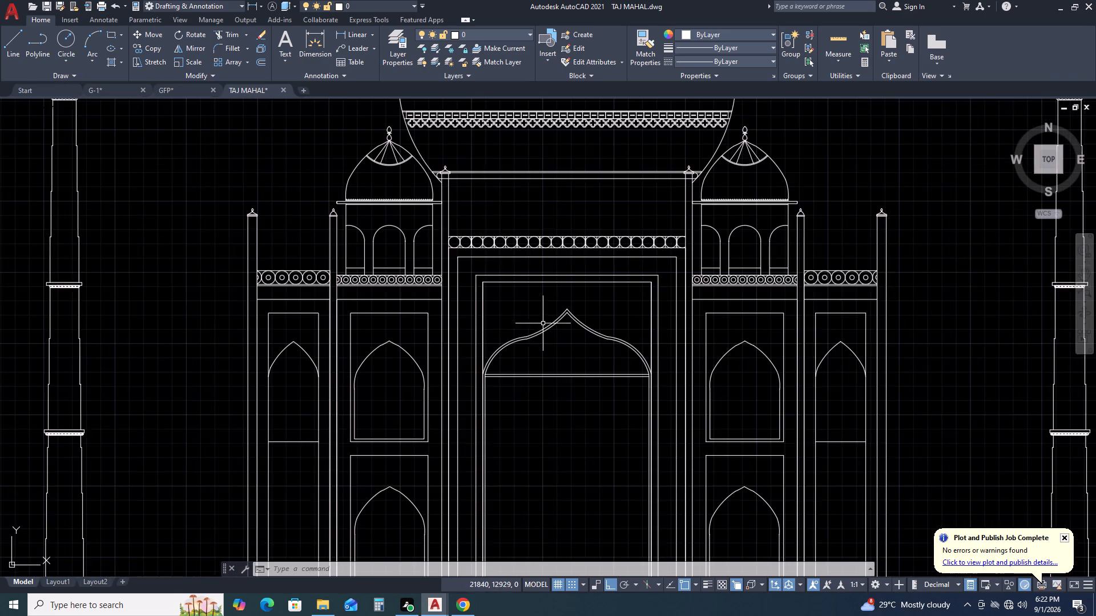
{"action": "scroll", "coordinate": [543, 323], "scroll_direction": "down", "scroll_amount": 1}
{"action": "middle_click_drag", "start_coordinate": [641, 317], "coordinate": [470, 283]}
{"action": "scroll", "coordinate": [419, 306], "scroll_direction": "down", "scroll_amount": 1}
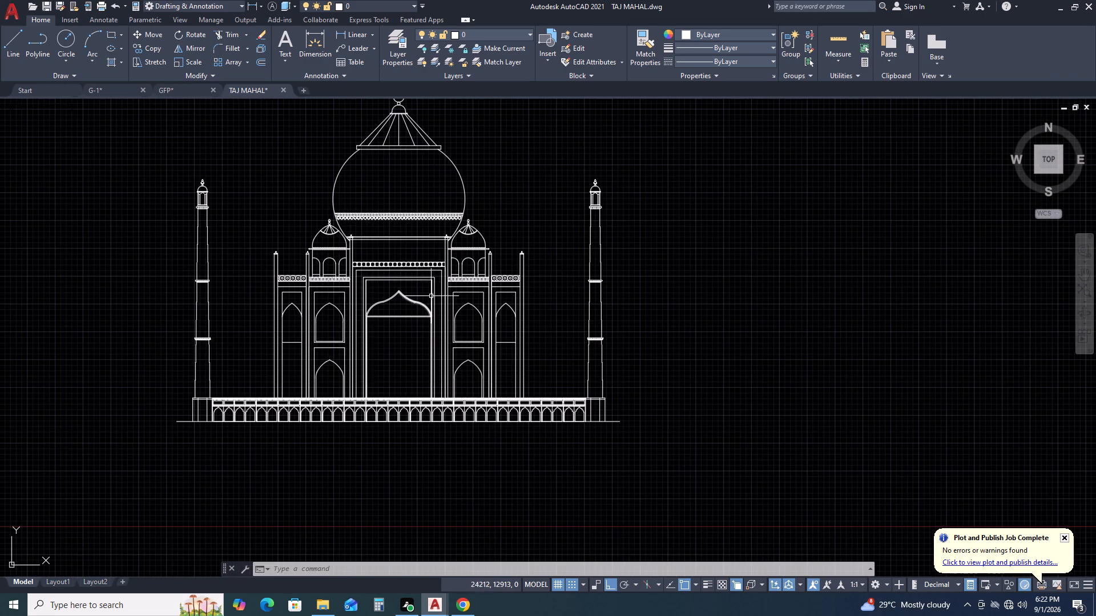
{"action": "scroll", "coordinate": [356, 294], "scroll_direction": "up", "scroll_amount": 1}
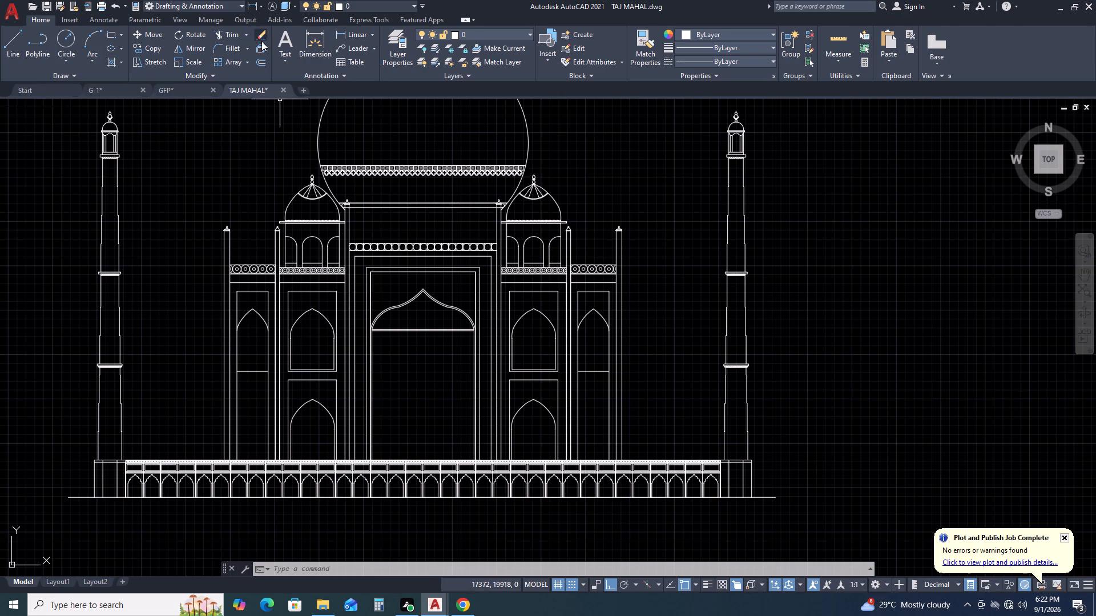
Add single-line text "TAJ MAHAL ELEVATION" below the plinth, about 943 units high with rotation 0.
{"action": "key", "text": "d"}
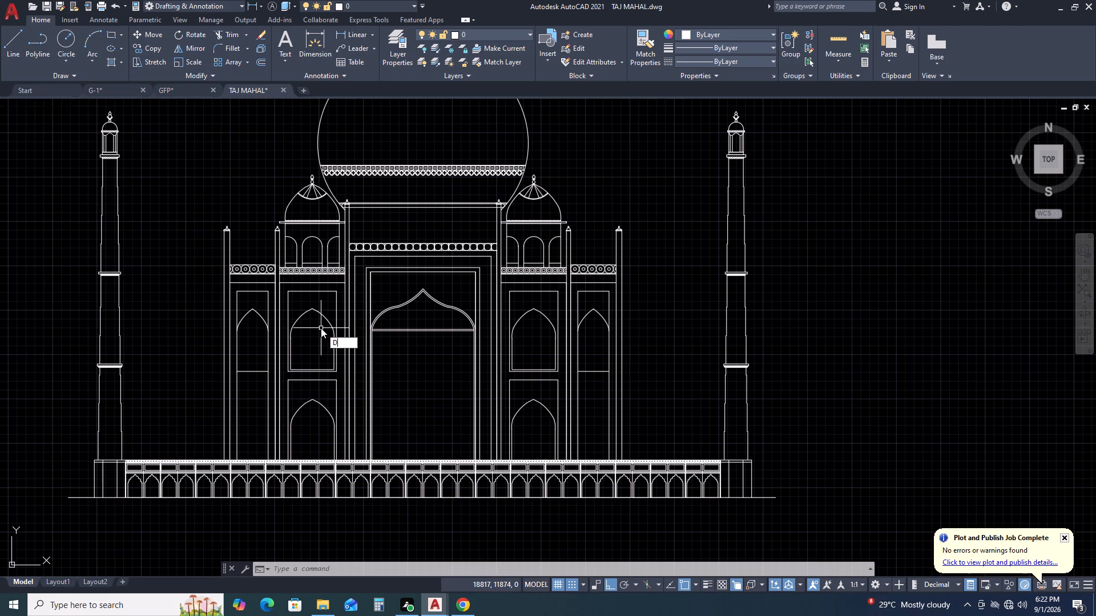
{"action": "type", "text": "T"}
{"action": "key", "text": "space"}
{"action": "middle_click_drag", "start_coordinate": [312, 468], "coordinate": [412, 295]}
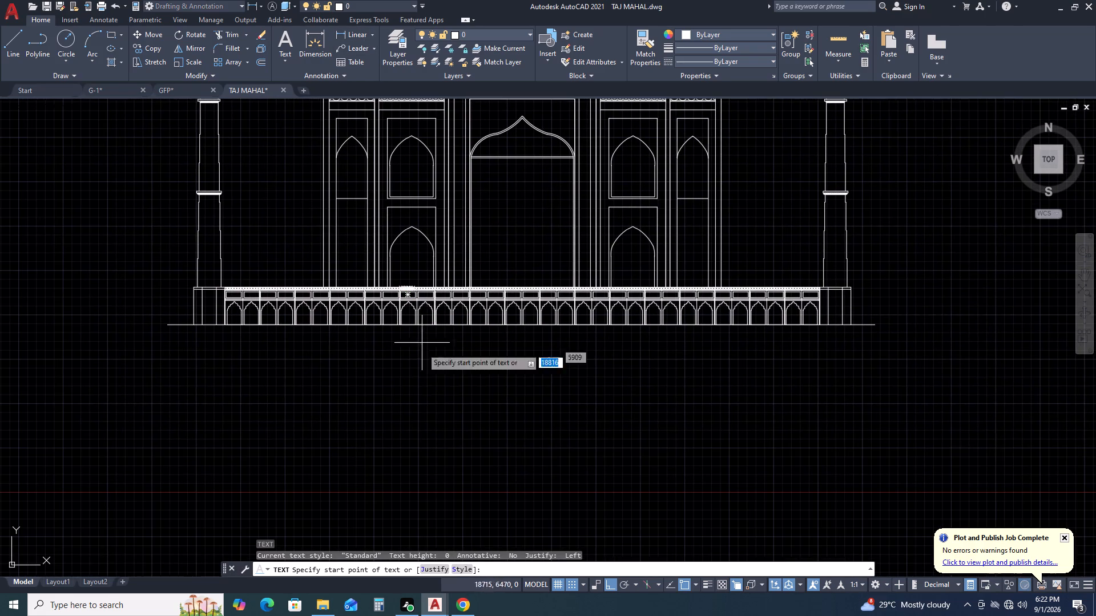
{"action": "left_click", "coordinate": [426, 350]}
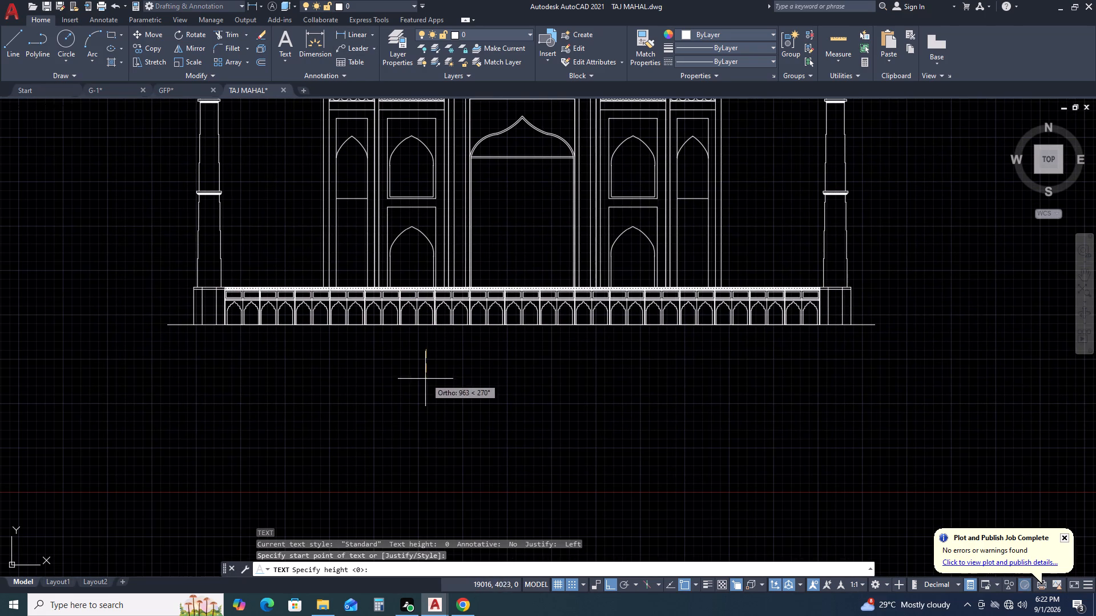
{"action": "left_click", "coordinate": [426, 376]}
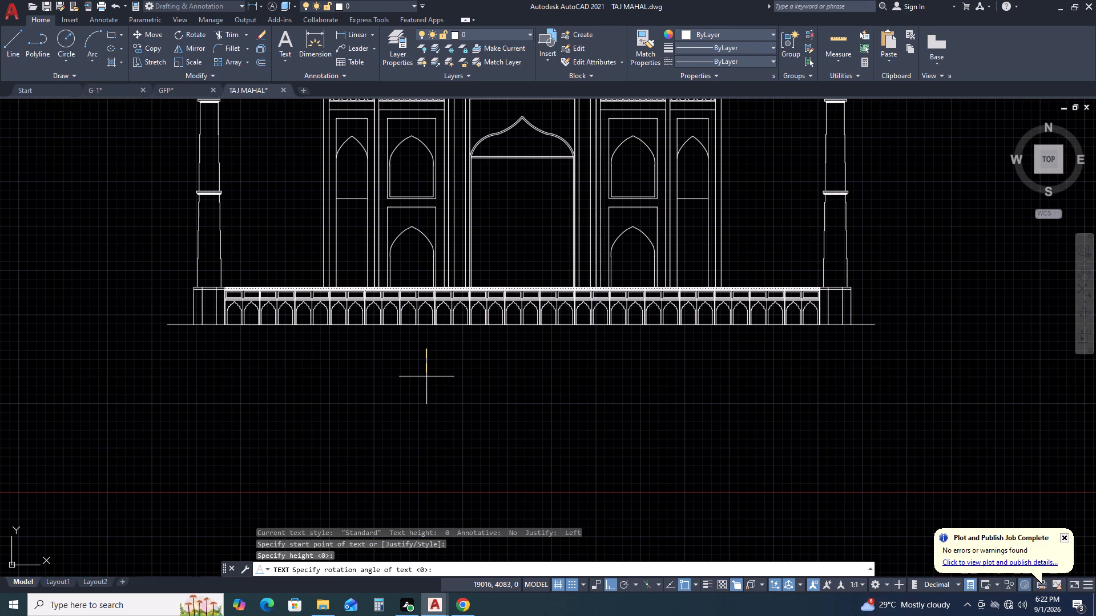
{"action": "key", "text": "0"}
{"action": "key", "text": "Return"}
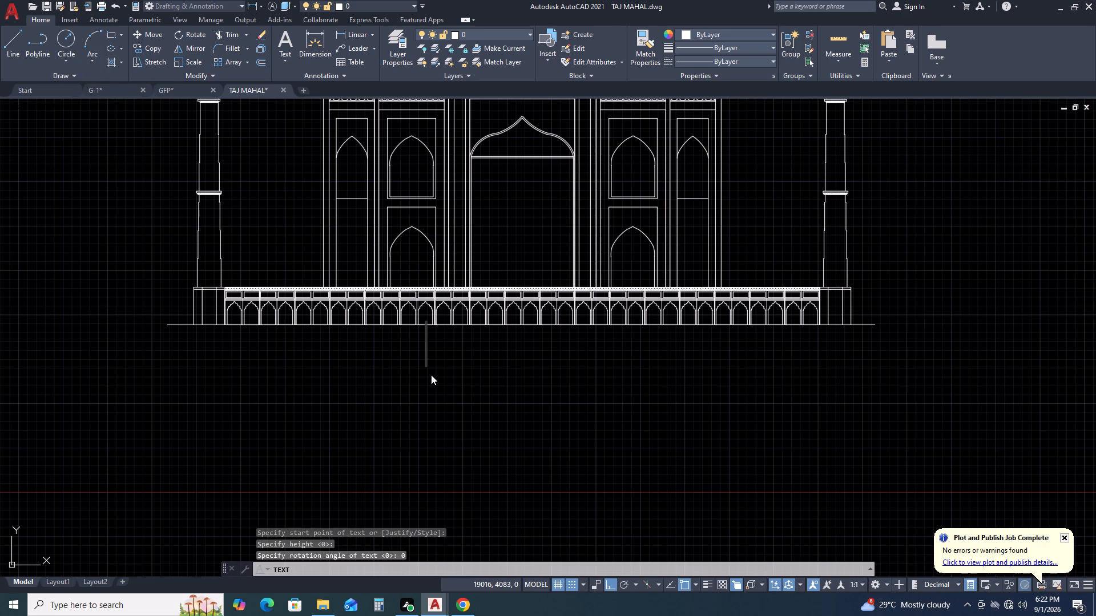
{"action": "type", "text": "TA"}
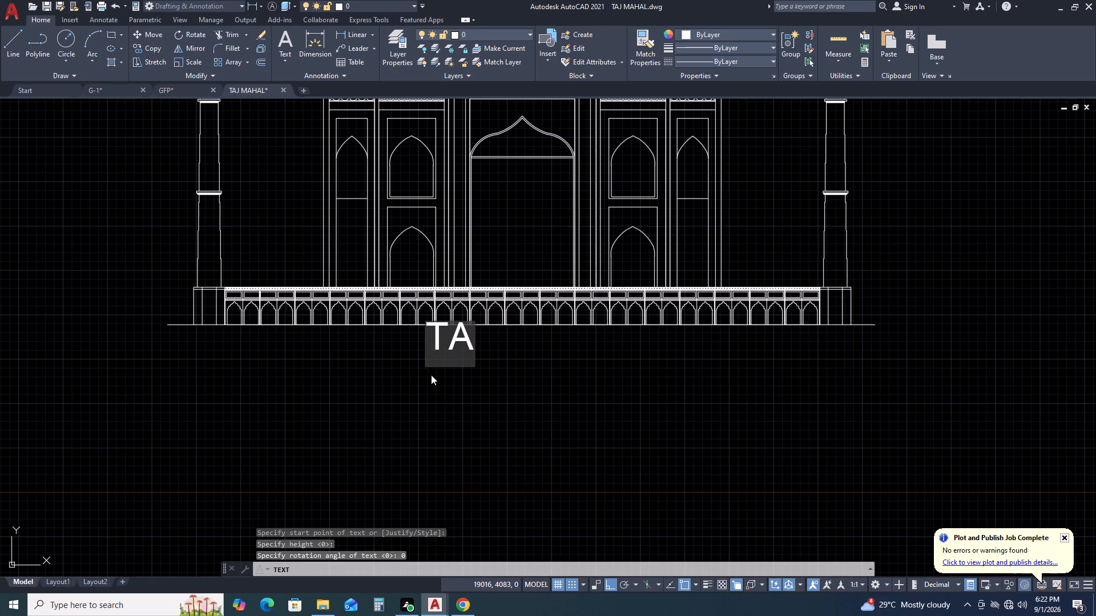
{"action": "type", "text": "J MAHAL"}
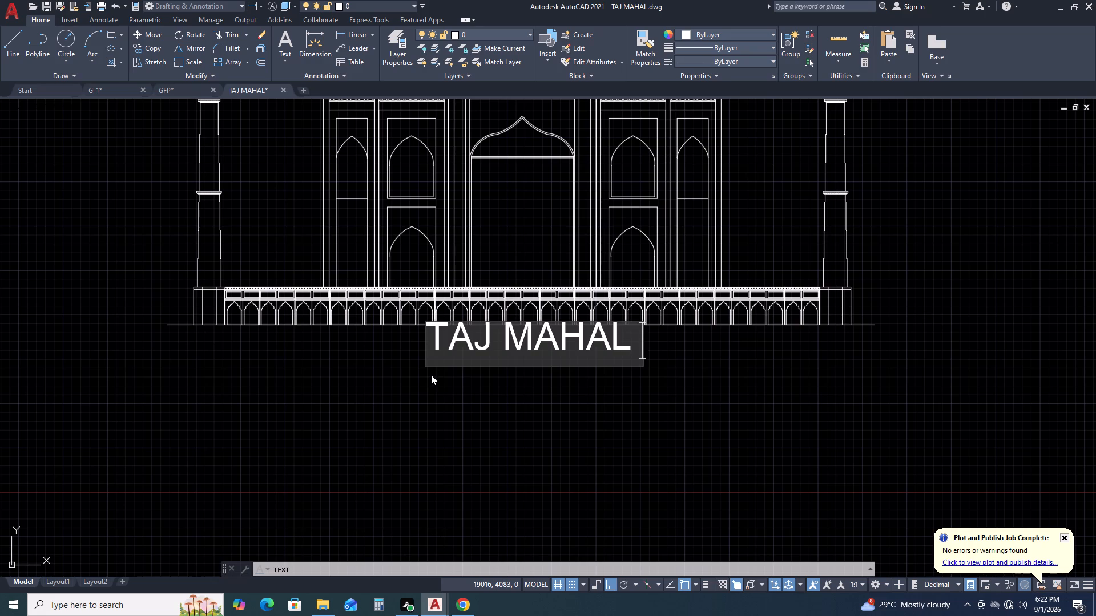
{"action": "key", "text": "space"}
{"action": "type", "text": "ELE"}
{"action": "type", "text": "VATIO"}
{"action": "key", "text": "n"}
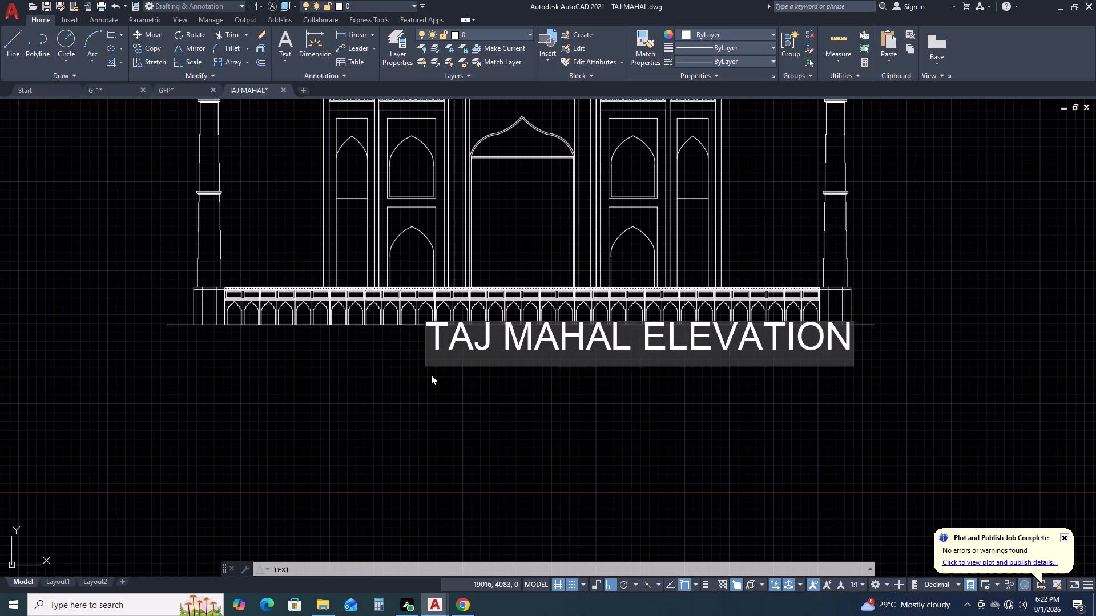
{"action": "left_click", "coordinate": [642, 477]}
{"action": "key", "text": "Escape"}
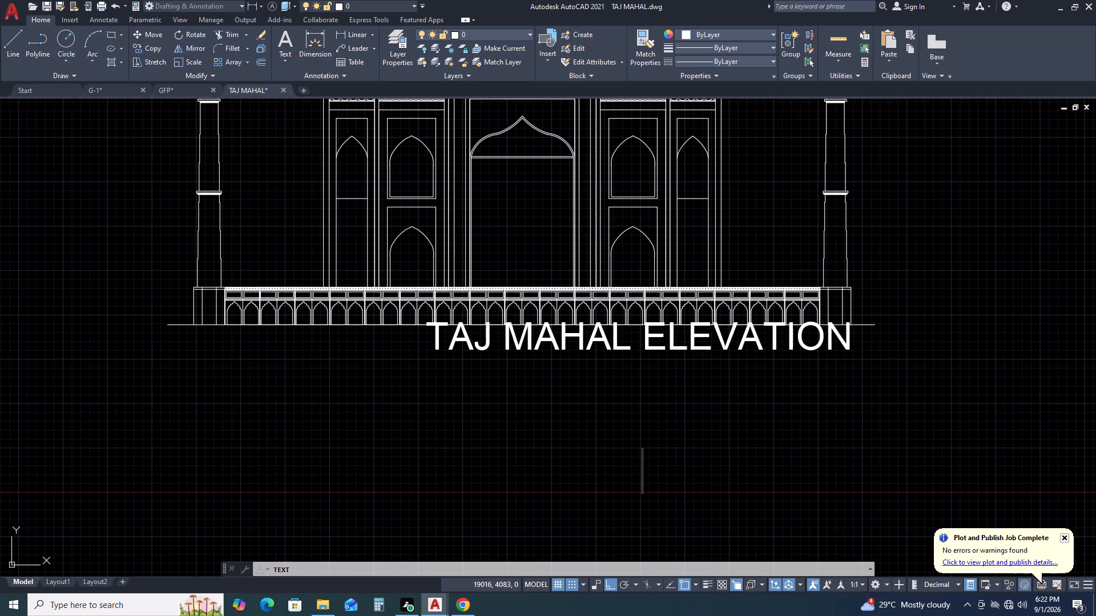
Move the title text freely with Ortho off, about 3550 units down-left, to sit roughly centred below the ground line.
{"action": "left_click", "coordinate": [628, 340]}
{"action": "left_click", "coordinate": [612, 359]}
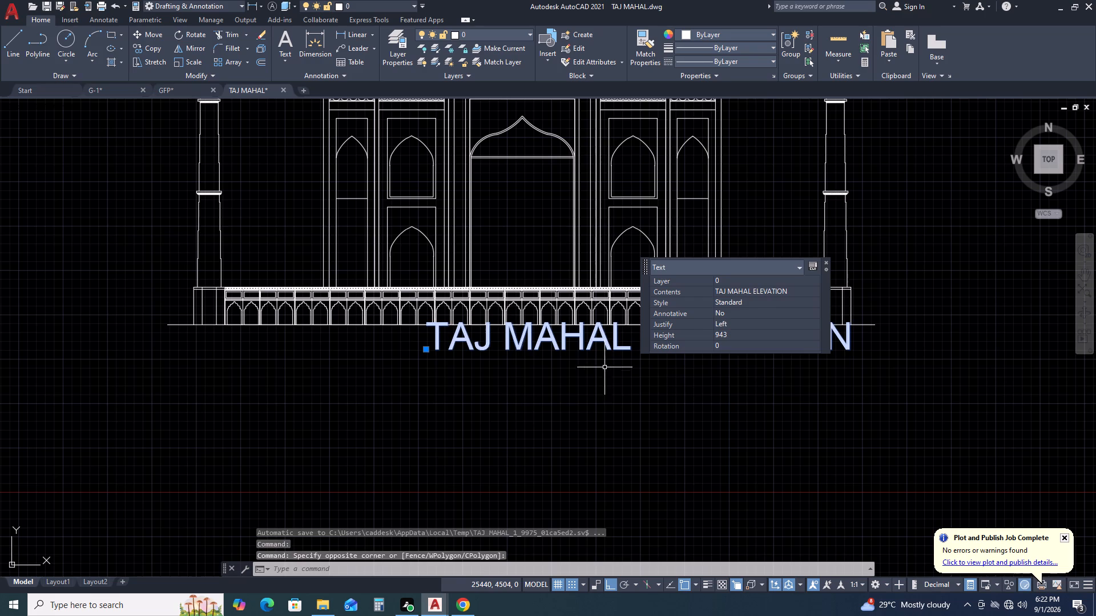
{"action": "type", "text": "M"}
{"action": "key", "text": "space"}
{"action": "left_click", "coordinate": [611, 359]}
{"action": "key", "text": "F8"}
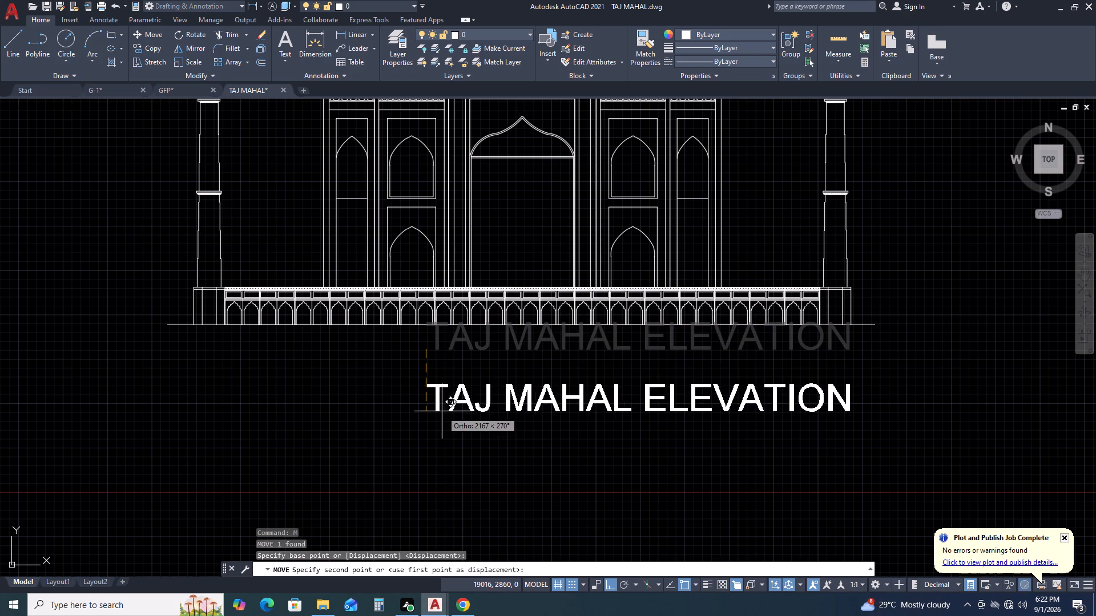
{"action": "left_click", "coordinate": [328, 378]}
Review the complete front elevation together with its title, from the dome finial to the ground line.
{"action": "scroll", "coordinate": [504, 412], "scroll_direction": "down", "scroll_amount": 2}
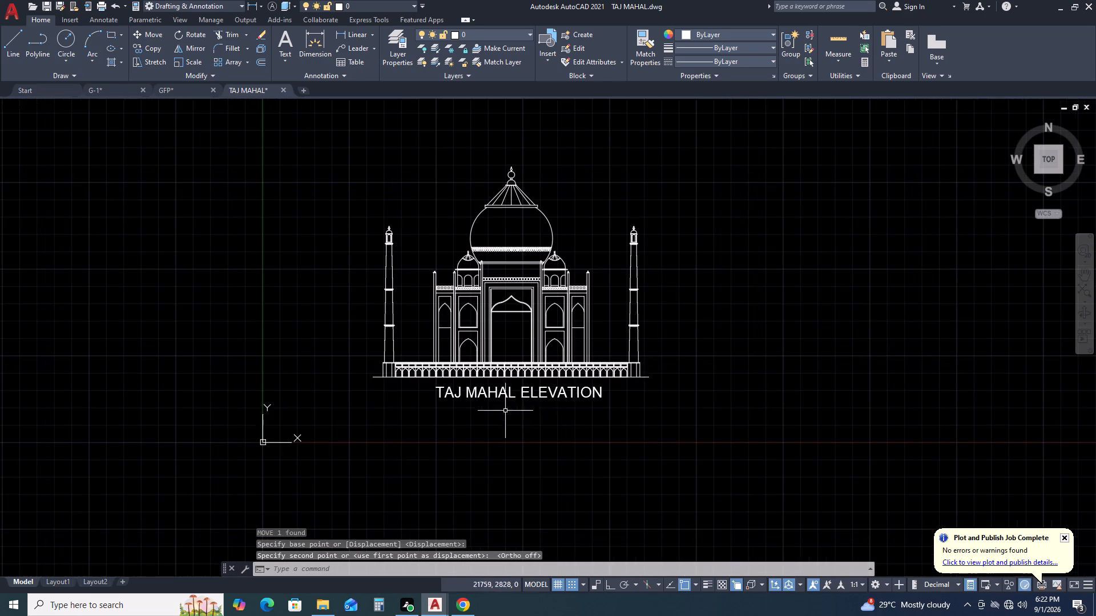
{"action": "scroll", "coordinate": [648, 394], "scroll_direction": "up", "scroll_amount": 1}
{"action": "middle_click_drag", "start_coordinate": [672, 364], "coordinate": [704, 428]}
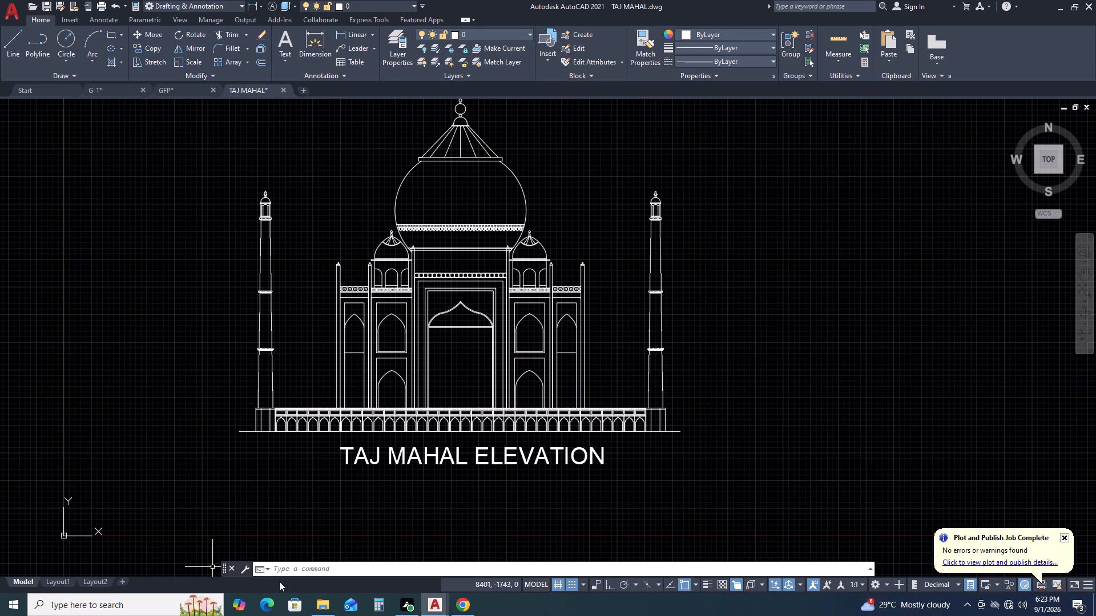
{"action": "middle_click_drag", "start_coordinate": [454, 365], "coordinate": [525, 399]}
{"action": "middle_click", "coordinate": [526, 399]}
{"action": "middle_click", "coordinate": [529, 399]}
{"action": "scroll", "coordinate": [627, 338], "scroll_direction": "up", "scroll_amount": 1}
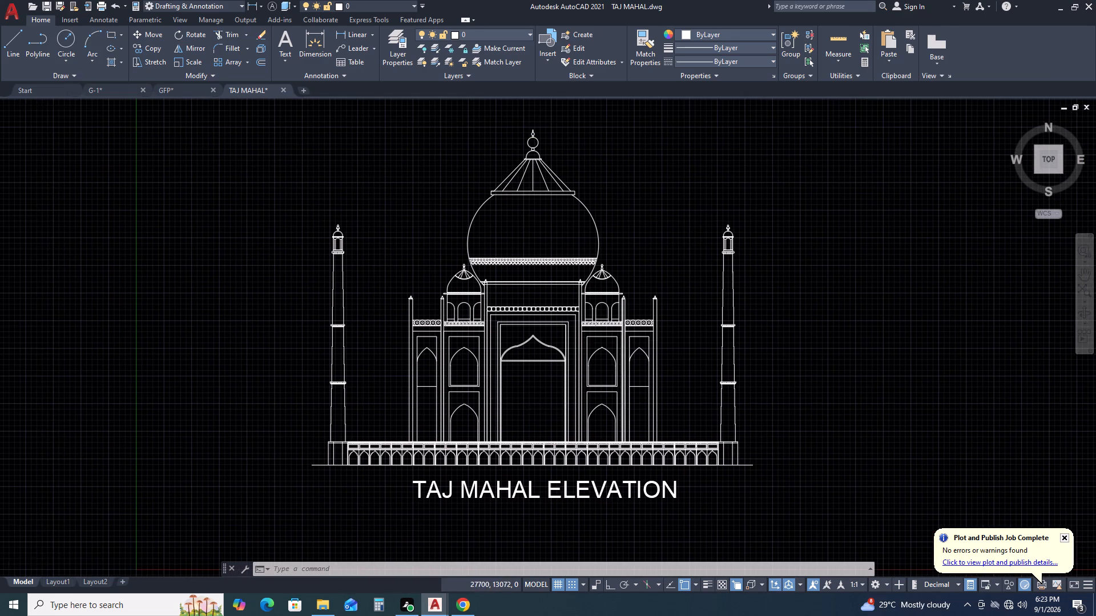
{"action": "scroll", "coordinate": [667, 334], "scroll_direction": "down", "scroll_amount": 1}
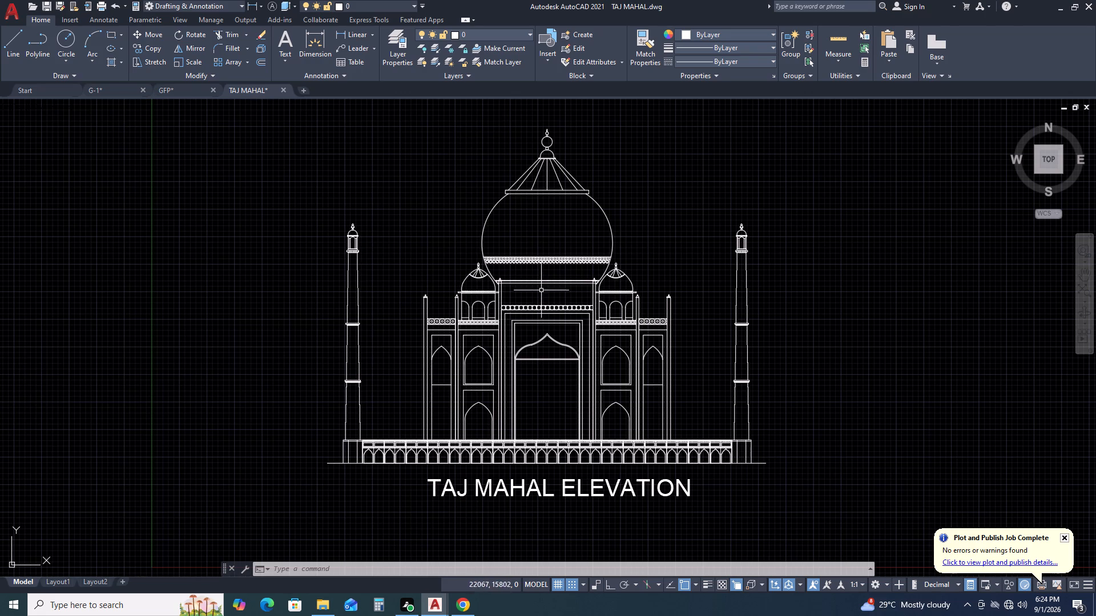
{"action": "middle_click_drag", "start_coordinate": [532, 226], "coordinate": [581, 253]}
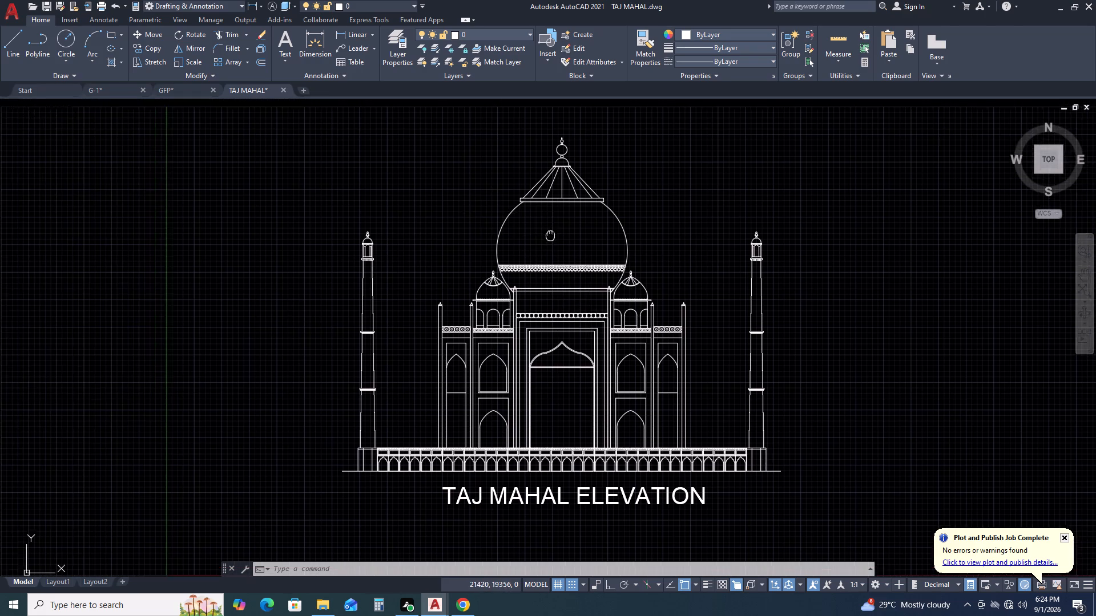
{"action": "middle_click_drag", "start_coordinate": [581, 253], "coordinate": [626, 298]}
{"action": "middle_click", "coordinate": [628, 301]}
{"action": "middle_click_drag", "start_coordinate": [716, 237], "coordinate": [570, 275]}
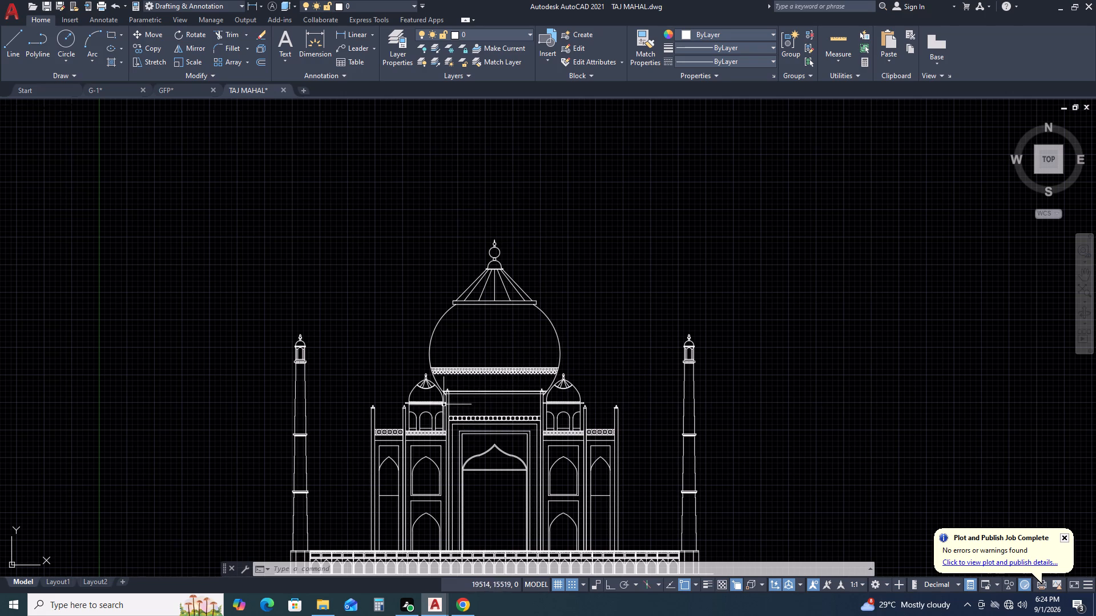
Examine where the main dome's base meets the portal cornice and the side dome, including the quatrefoil band.
{"action": "scroll", "coordinate": [442, 402], "scroll_direction": "up", "scroll_amount": 5}
{"action": "scroll", "coordinate": [480, 398], "scroll_direction": "down", "scroll_amount": 1}
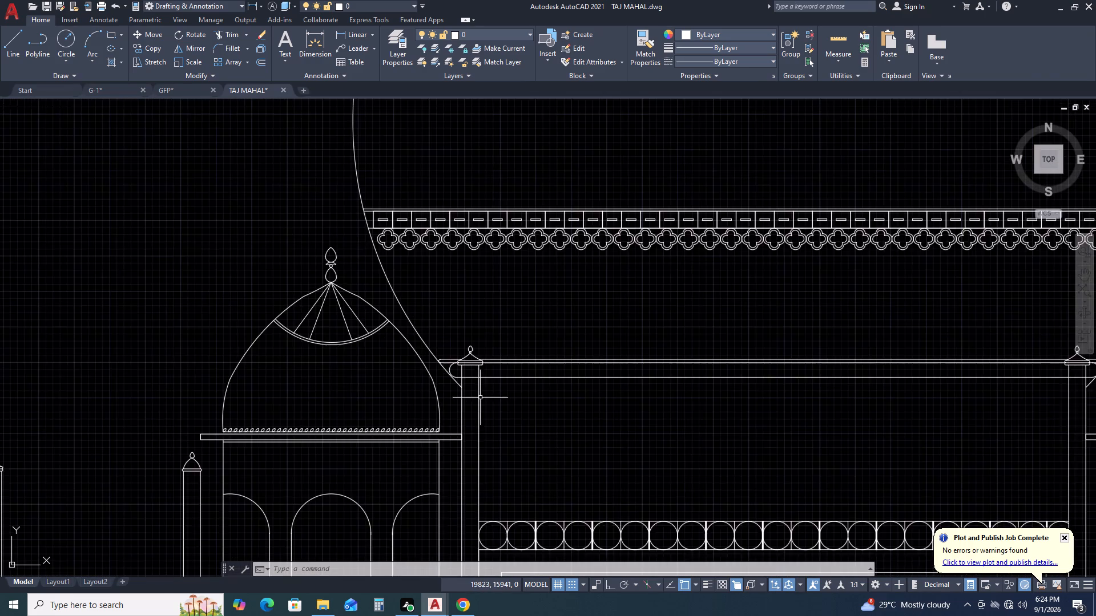
{"action": "scroll", "coordinate": [480, 398], "scroll_direction": "down", "scroll_amount": 2}
{"action": "middle_click_drag", "start_coordinate": [675, 380], "coordinate": [524, 339]}
{"action": "scroll", "coordinate": [563, 390], "scroll_direction": "down", "scroll_amount": 2}
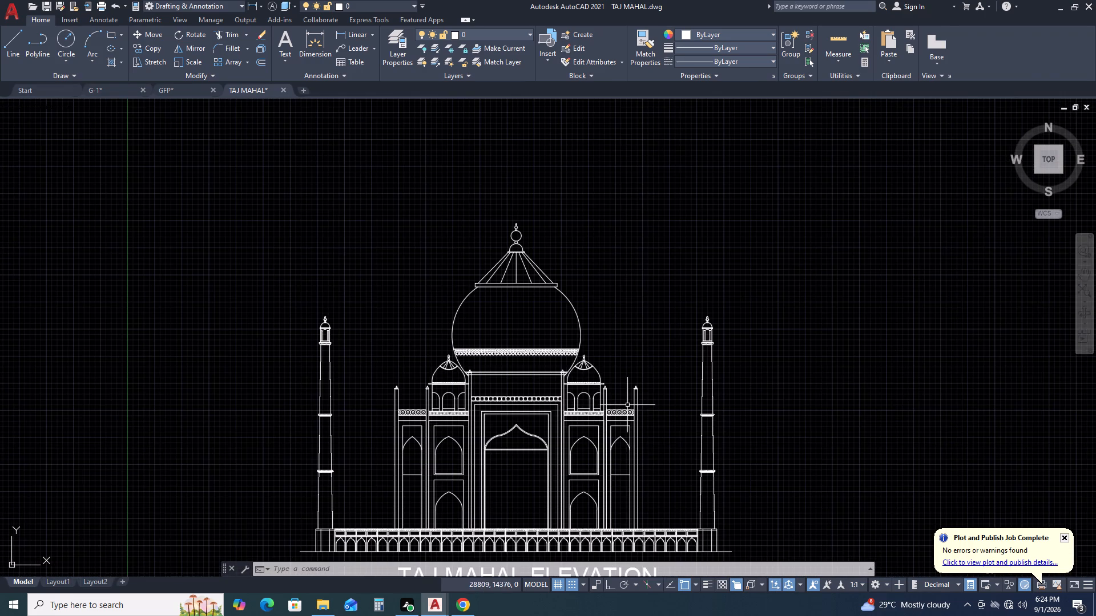
{"action": "middle_click_drag", "start_coordinate": [700, 406], "coordinate": [627, 345]}
{"action": "middle_click", "coordinate": [618, 338]}
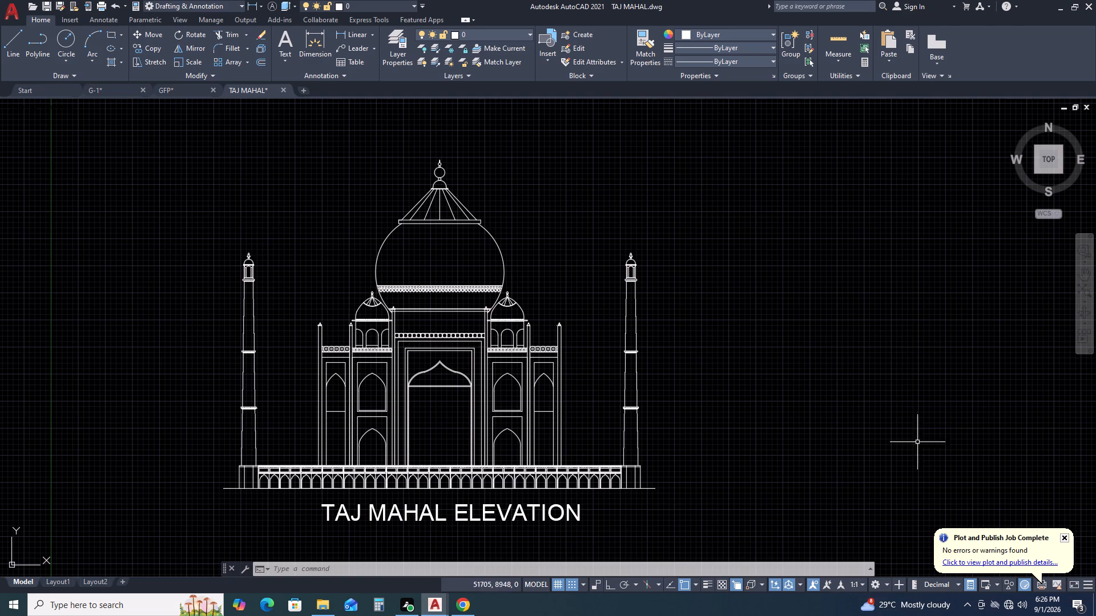
Examine the right side dome's arched kiosk and the circle-patterned bands beside it within the overall elevation.
{"action": "middle_click_drag", "start_coordinate": [489, 417], "coordinate": [535, 371]}
{"action": "scroll", "coordinate": [545, 399], "scroll_direction": "up", "scroll_amount": 1}
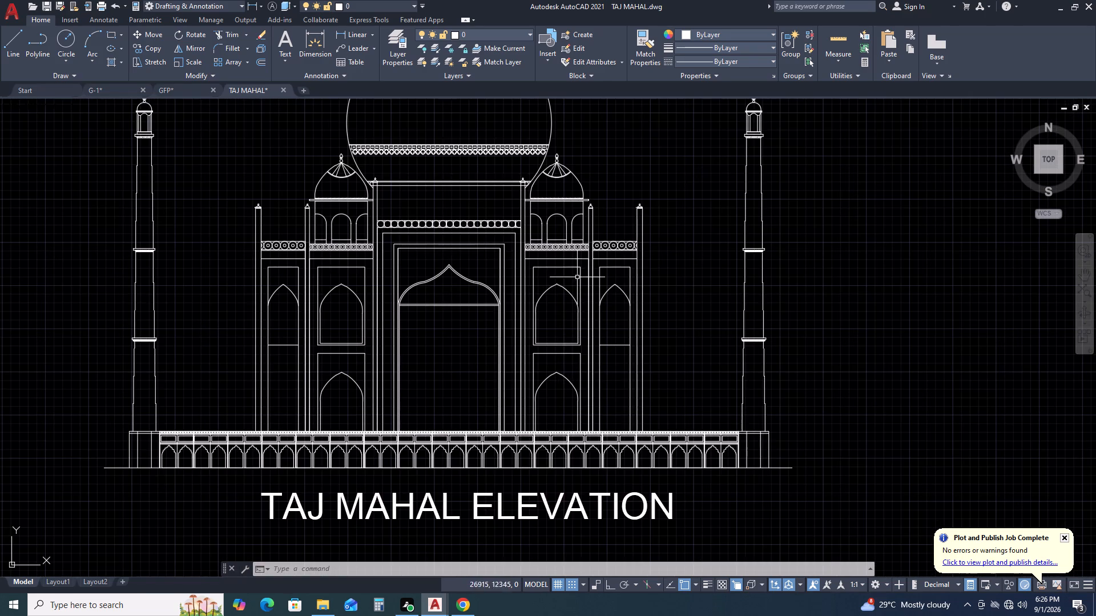
{"action": "scroll", "coordinate": [518, 195], "scroll_direction": "up", "scroll_amount": 2}
{"action": "scroll", "coordinate": [624, 220], "scroll_direction": "up", "scroll_amount": 2}
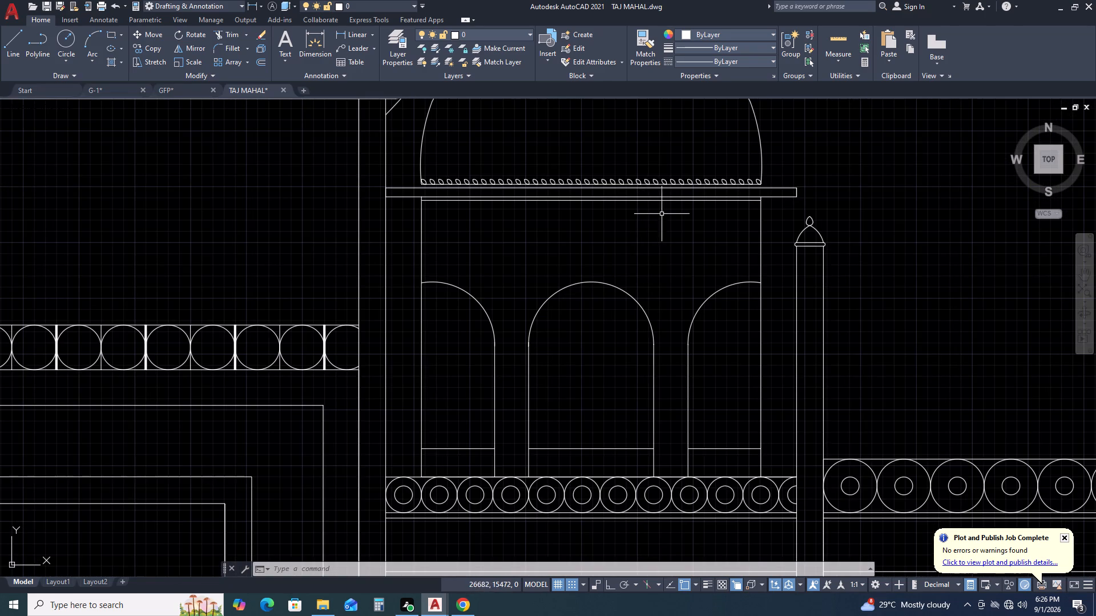
{"action": "scroll", "coordinate": [669, 216], "scroll_direction": "down", "scroll_amount": 4}
{"action": "scroll", "coordinate": [746, 256], "scroll_direction": "down", "scroll_amount": 1}
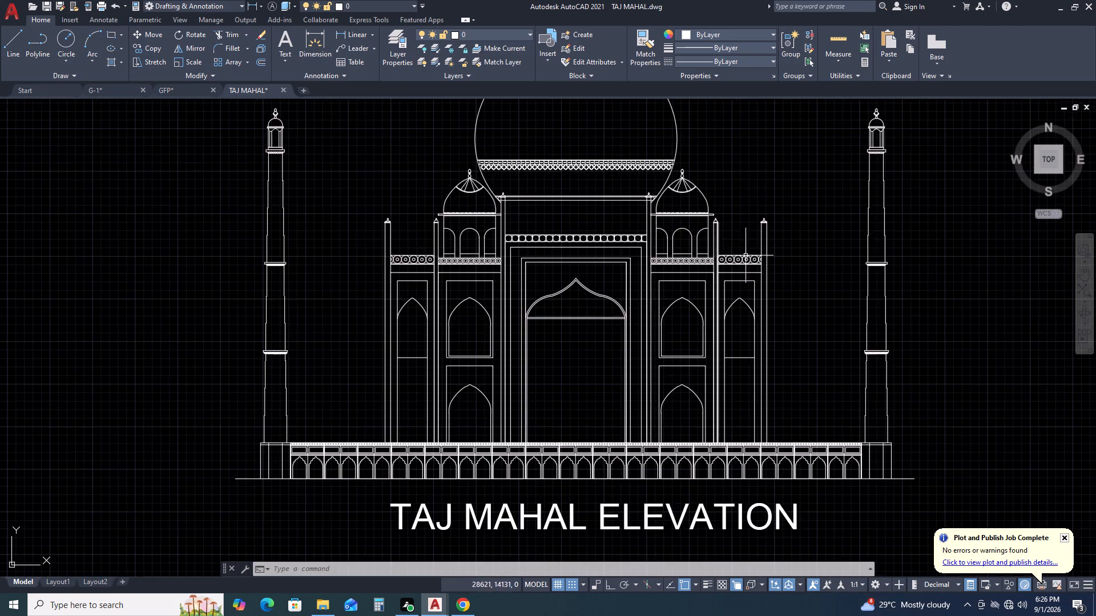
{"action": "scroll", "coordinate": [746, 256], "scroll_direction": "down", "scroll_amount": 1}
{"action": "scroll", "coordinate": [840, 346], "scroll_direction": "up", "scroll_amount": 2}
{"action": "middle_click_drag", "start_coordinate": [675, 309], "coordinate": [723, 404]}
{"action": "scroll", "coordinate": [732, 399], "scroll_direction": "down", "scroll_amount": 1}
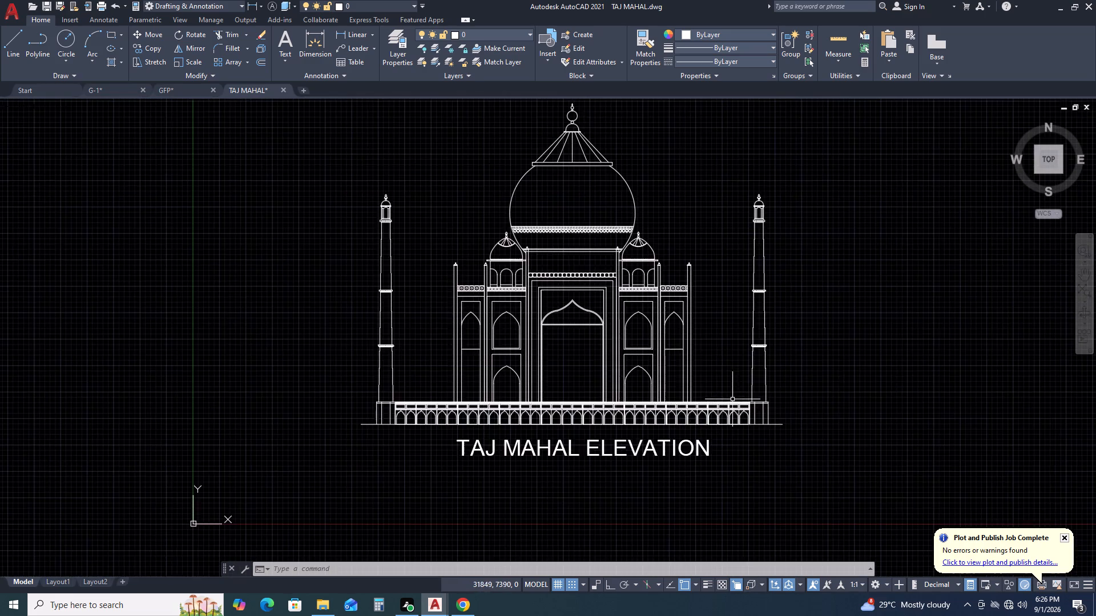
Examine the portal, the arched facade niches and the arcaded plinth beneath them.
{"action": "scroll", "coordinate": [747, 398], "scroll_direction": "up", "scroll_amount": 2}
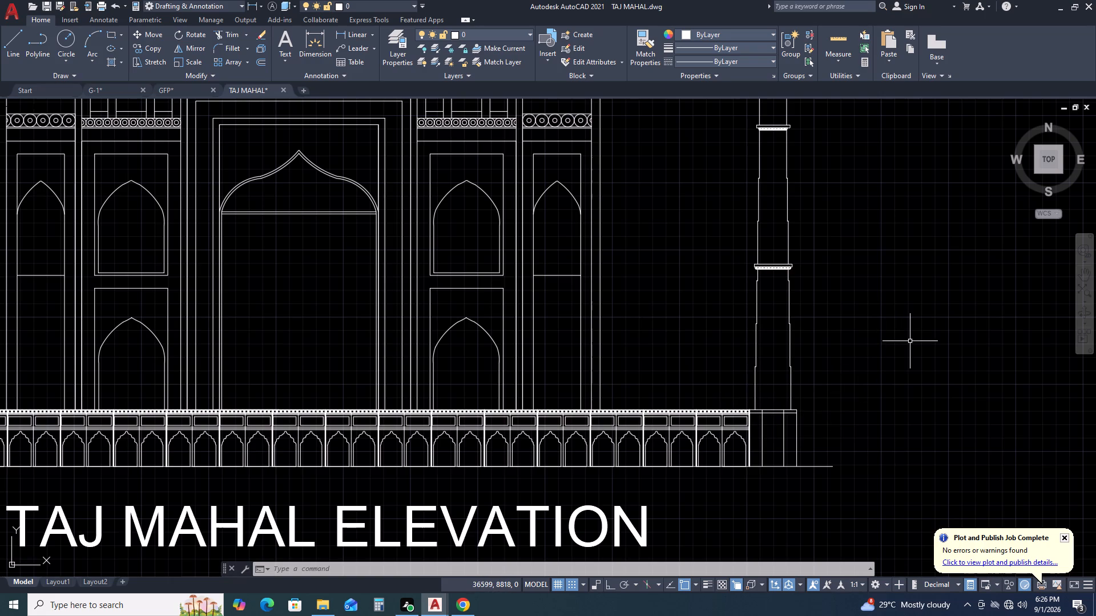
{"action": "scroll", "coordinate": [847, 316], "scroll_direction": "down", "scroll_amount": 1}
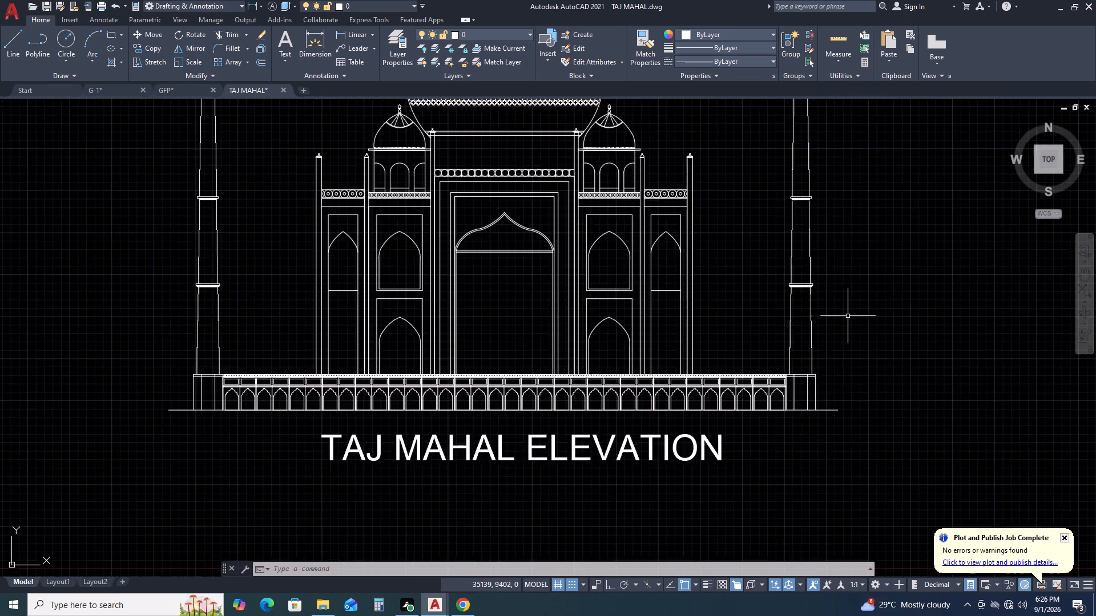
{"action": "scroll", "coordinate": [848, 316], "scroll_direction": "down", "scroll_amount": 1}
{"action": "middle_click_drag", "start_coordinate": [846, 309], "coordinate": [809, 362]}
{"action": "scroll", "coordinate": [652, 361], "scroll_direction": "up", "scroll_amount": 3}
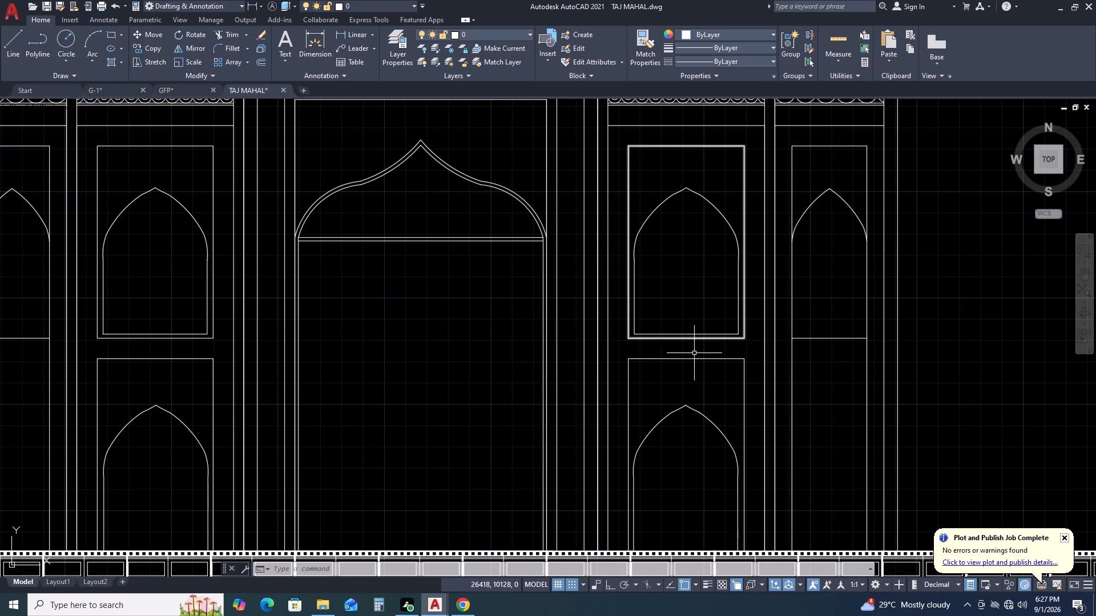
{"action": "middle_click_drag", "start_coordinate": [884, 412], "coordinate": [785, 331]}
{"action": "middle_click", "coordinate": [776, 326]}
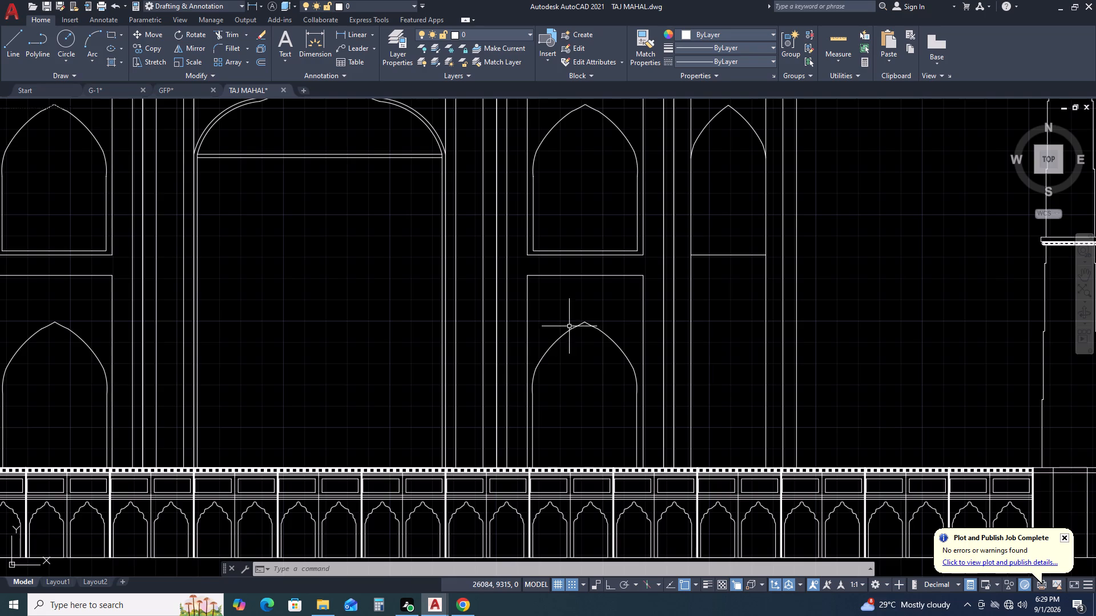
{"action": "middle_click_drag", "start_coordinate": [851, 282], "coordinate": [694, 335]}
{"action": "scroll", "coordinate": [774, 327], "scroll_direction": "down", "scroll_amount": 3}
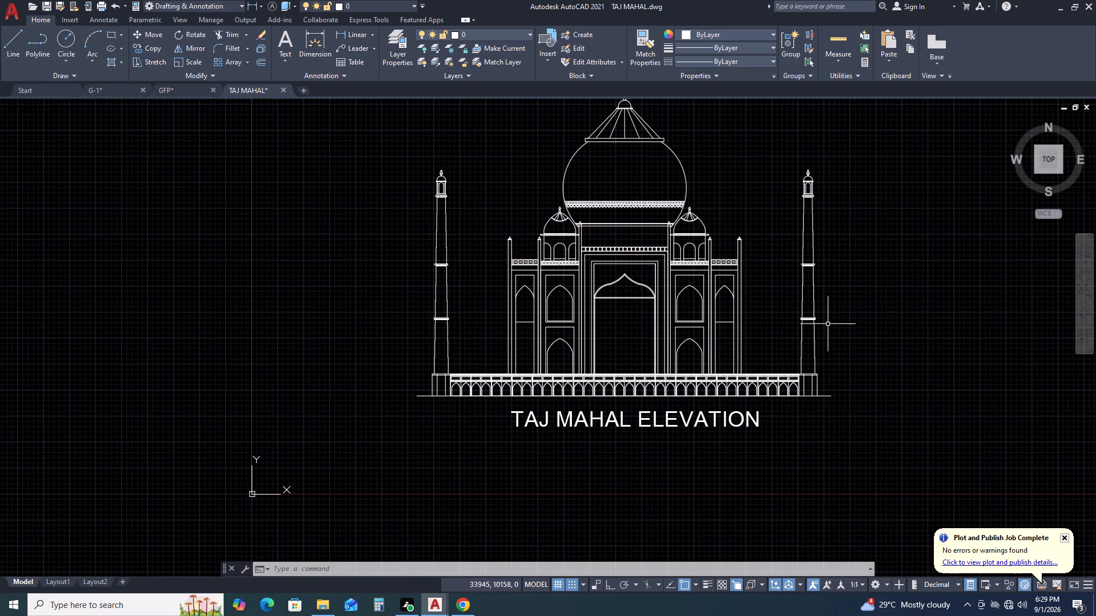
Examine the right minaret's base, the plinth corner and the ground line's end against the whole titled elevation.
{"action": "middle_click_drag", "start_coordinate": [865, 318], "coordinate": [772, 343]}
{"action": "scroll", "coordinate": [736, 435], "scroll_direction": "up", "scroll_amount": 2}
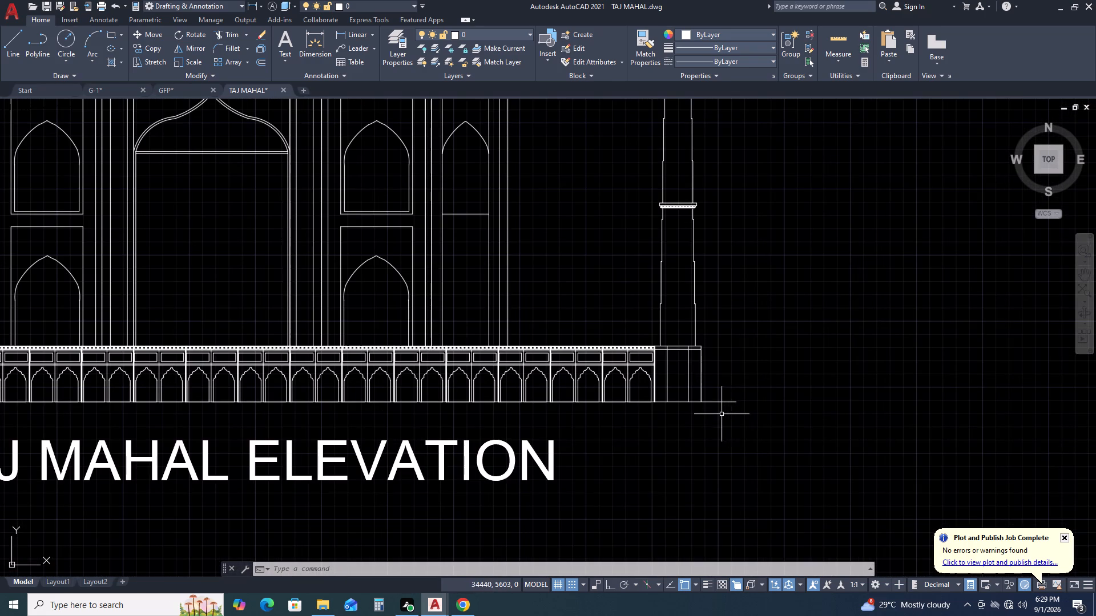
{"action": "scroll", "coordinate": [736, 410], "scroll_direction": "up", "scroll_amount": 1}
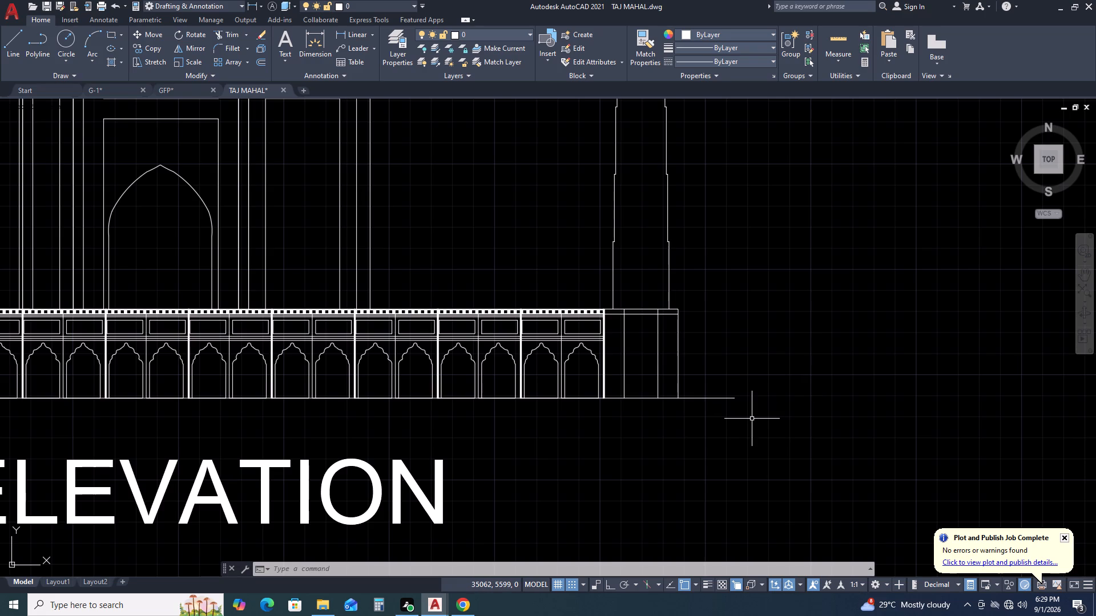
{"action": "scroll", "coordinate": [757, 380], "scroll_direction": "down", "scroll_amount": 1}
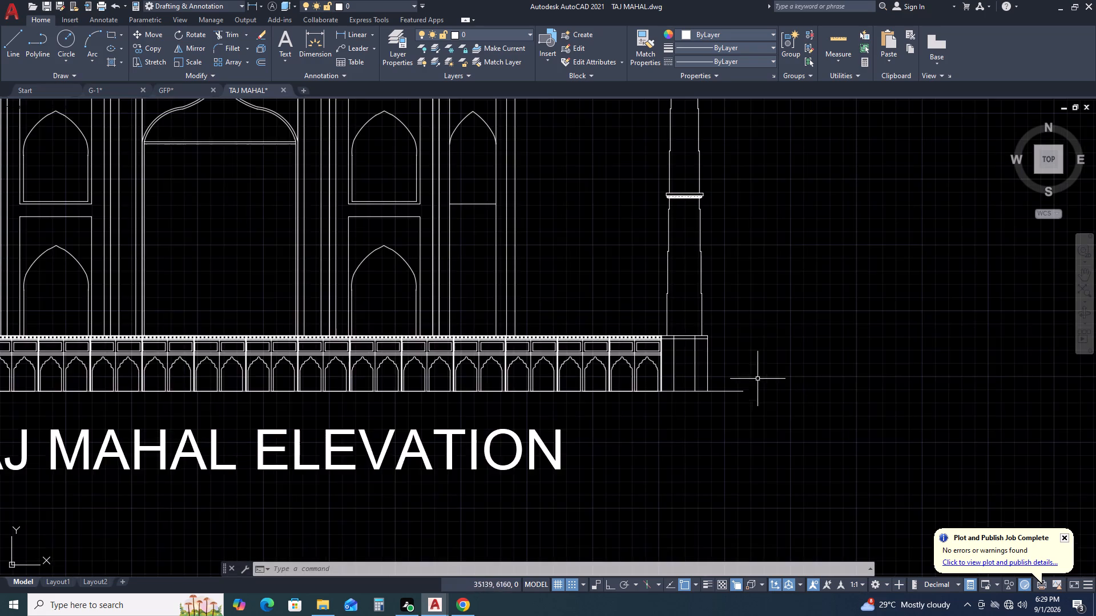
{"action": "scroll", "coordinate": [756, 332], "scroll_direction": "down", "scroll_amount": 2}
{"action": "middle_click_drag", "start_coordinate": [712, 379], "coordinate": [602, 381]}
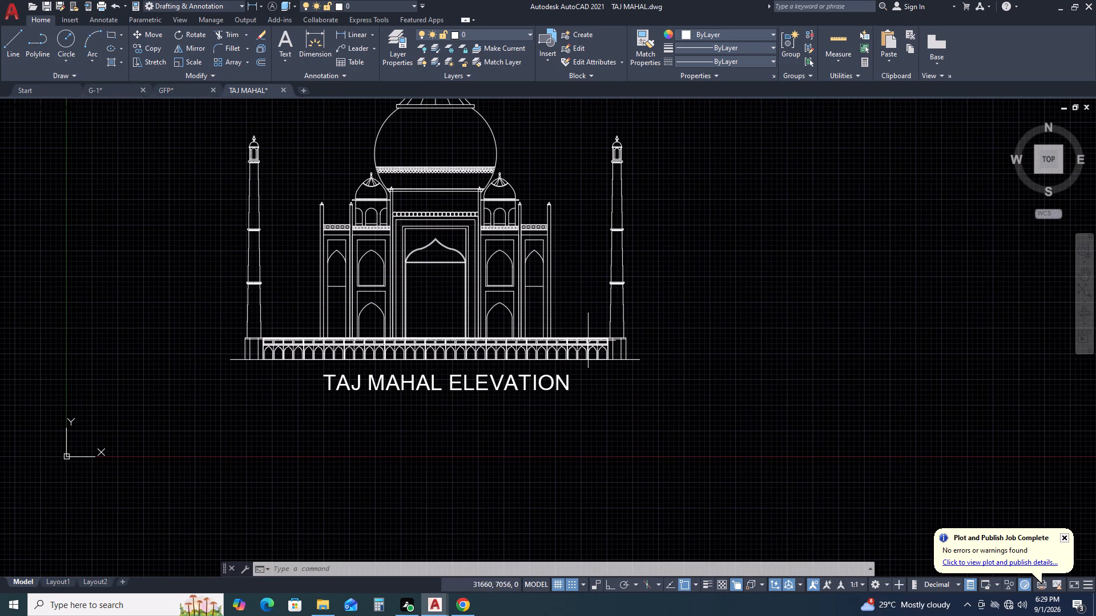
{"action": "scroll", "coordinate": [588, 341], "scroll_direction": "up", "scroll_amount": 3}
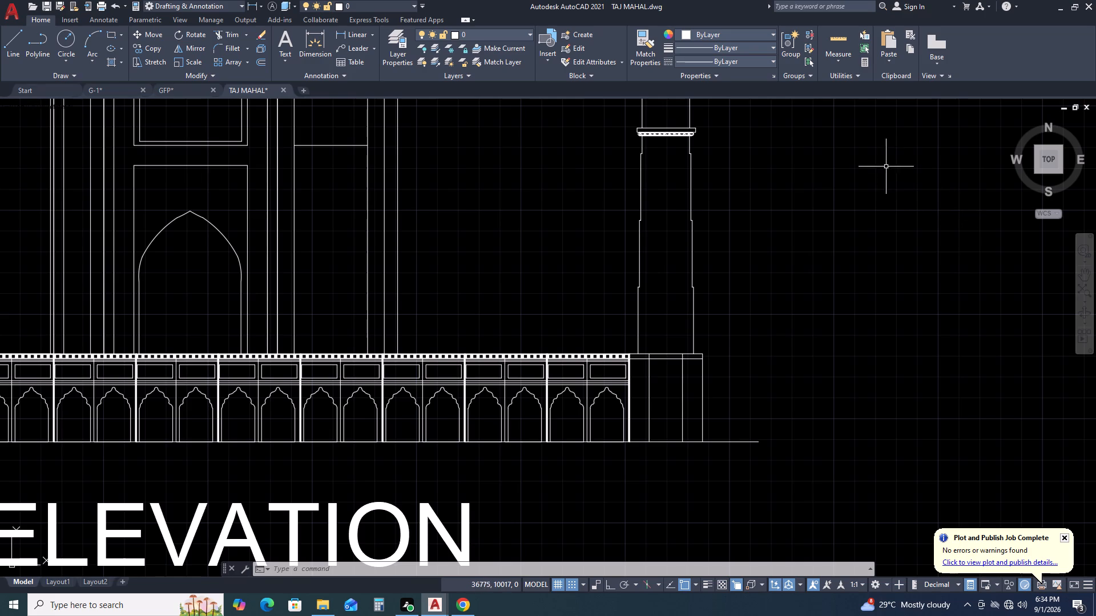
{"action": "scroll", "coordinate": [632, 310], "scroll_direction": "down", "scroll_amount": 2}
{"action": "middle_click_drag", "start_coordinate": [761, 311], "coordinate": [771, 297]}
{"action": "middle_click", "coordinate": [771, 282]}
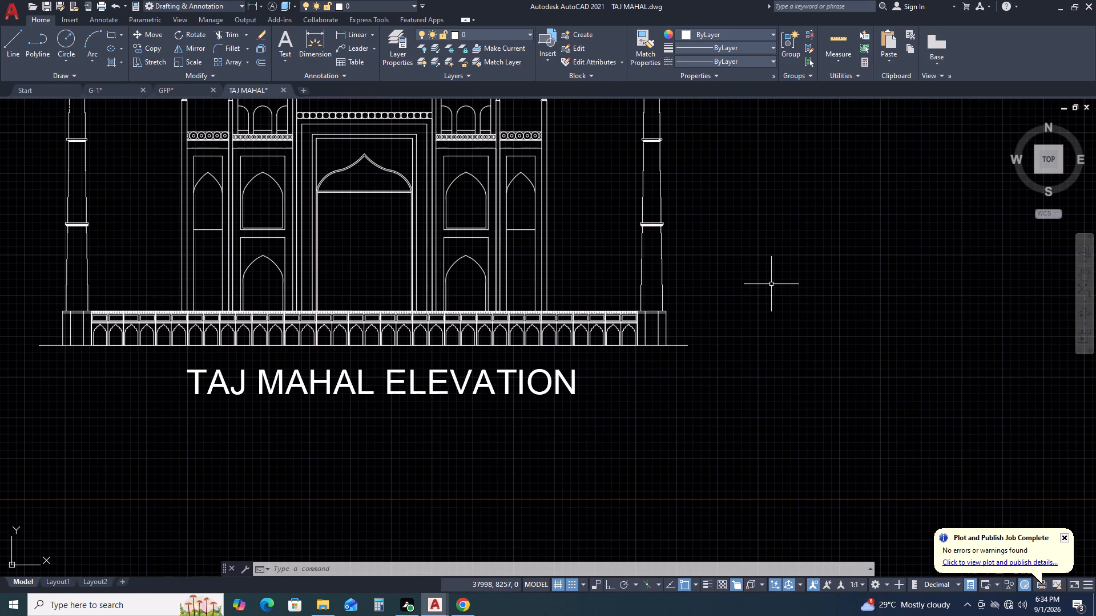
{"action": "scroll", "coordinate": [573, 335], "scroll_direction": "down", "scroll_amount": 1}
{"action": "middle_click_drag", "start_coordinate": [486, 306], "coordinate": [559, 338]}
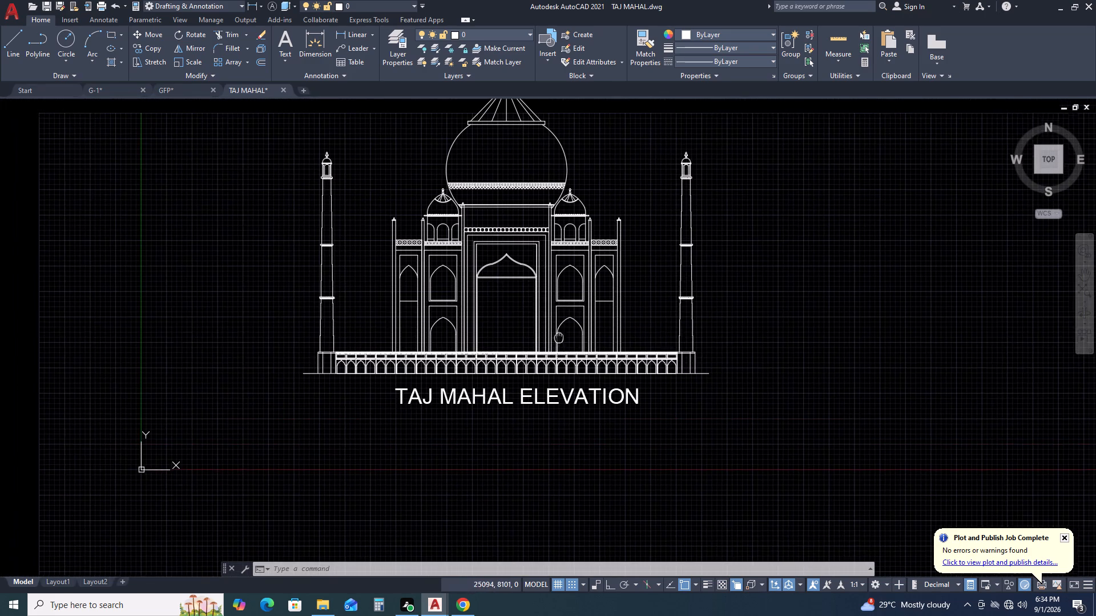